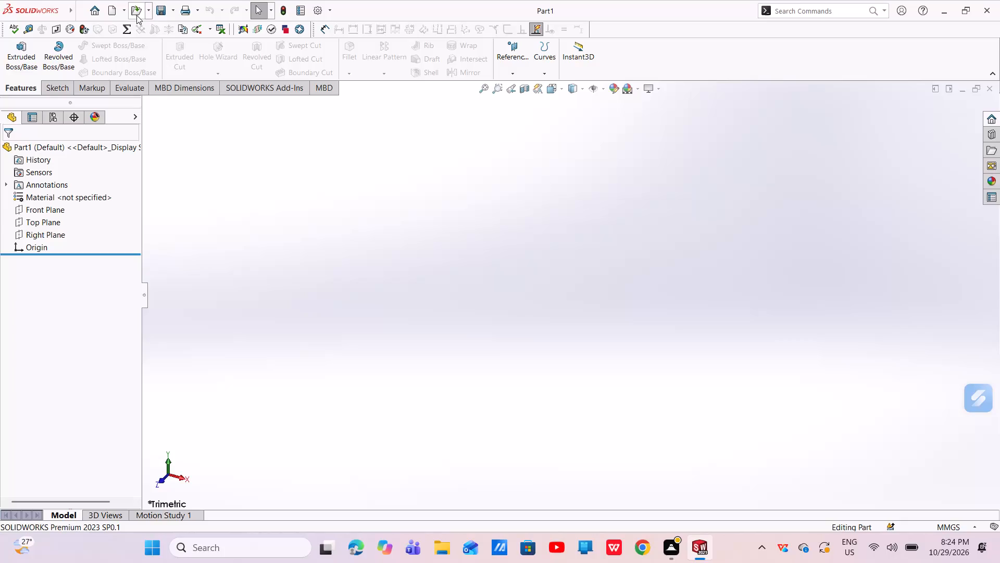
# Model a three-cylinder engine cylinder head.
# Save the empty part as "v6 engine cylinder head".
pyautogui.click(162, 9)
pyautogui.press('BackSpace')
pyautogui.write('v6')
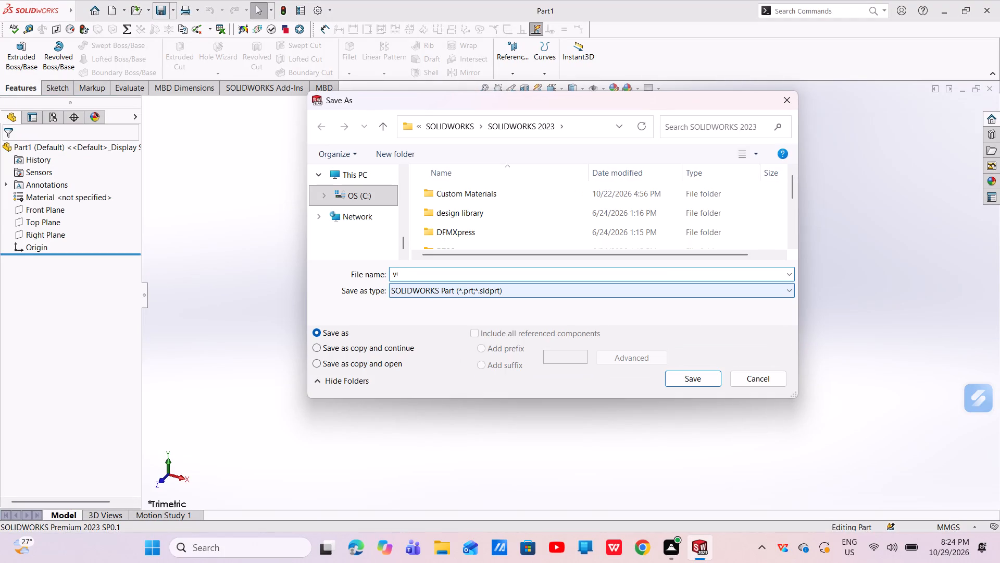
pyautogui.press('space')
pyautogui.write('engine')
pyautogui.press('space')
pyautogui.write('cylinder')
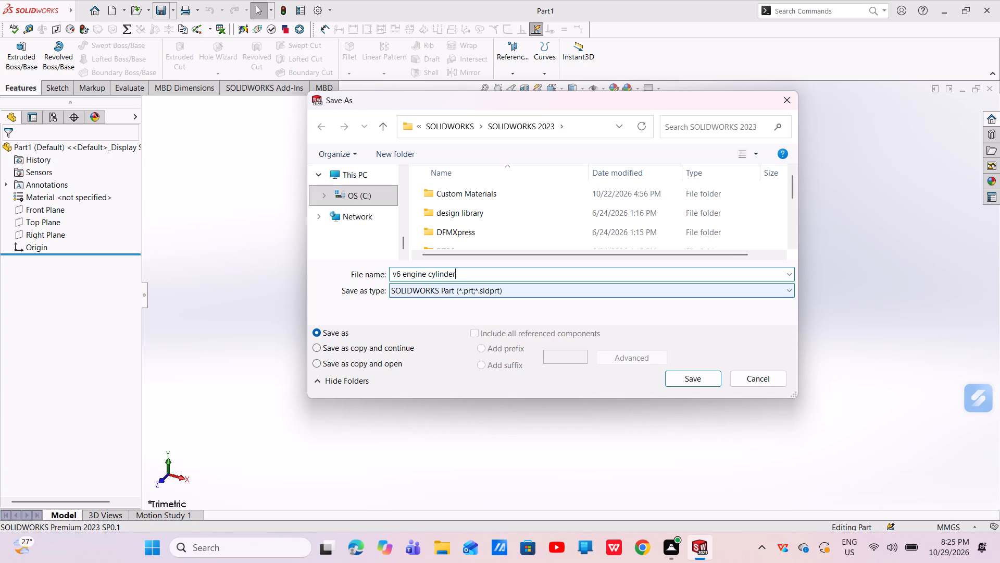
pyautogui.press('space')
pyautogui.write('head')
pyautogui.press('Return')
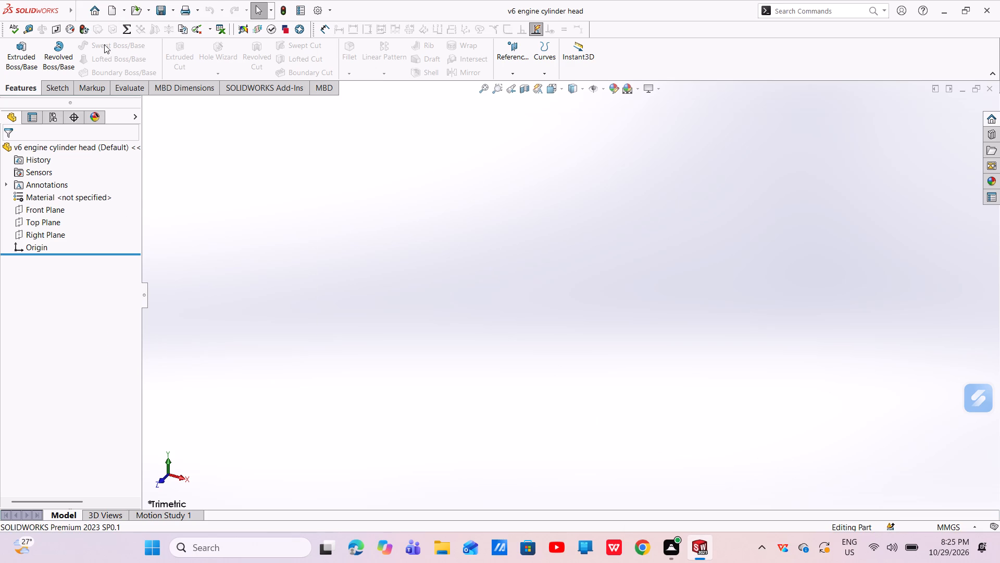
# Create a new part document.
pyautogui.click(106, 18)
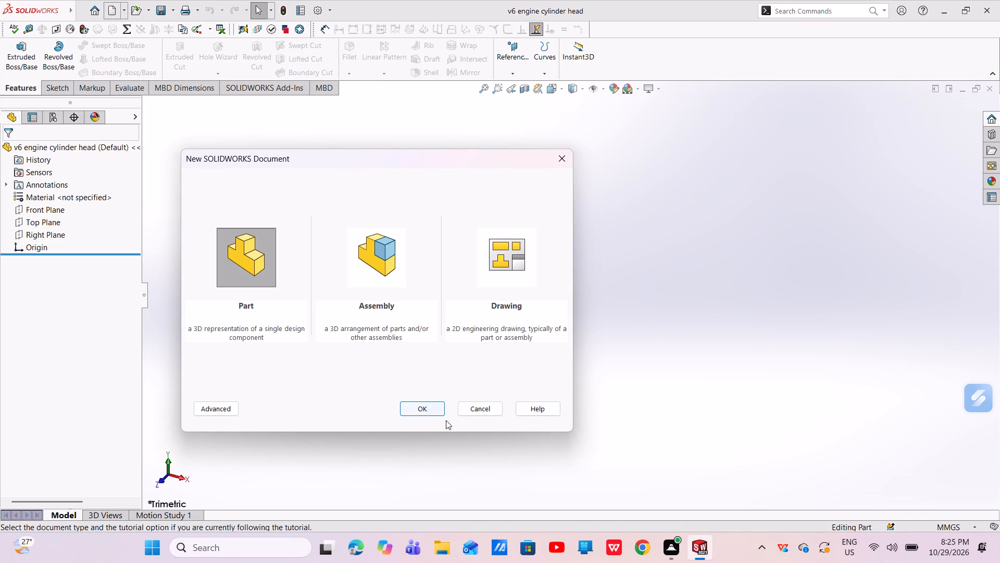
pyautogui.click(420, 406)
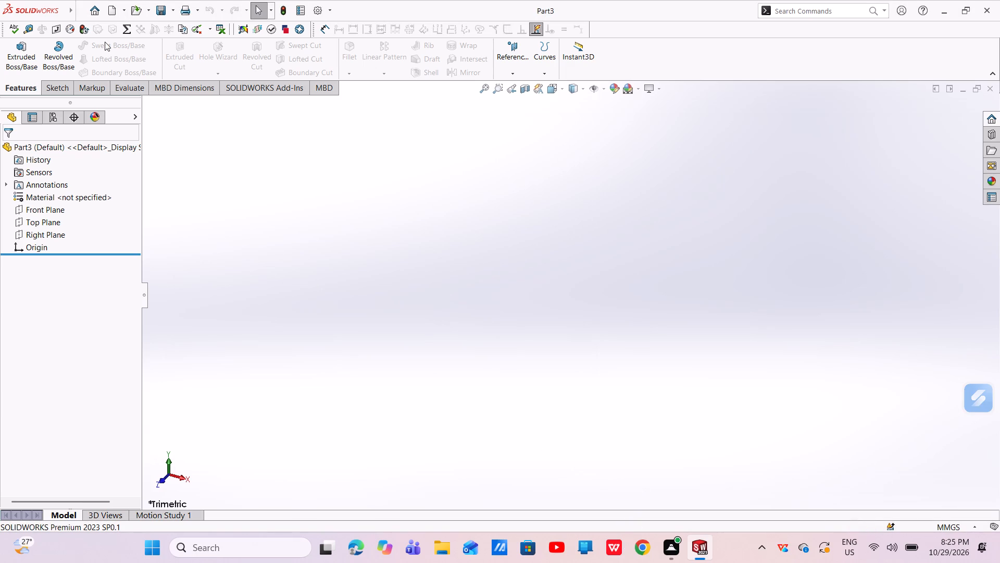
# Start a Line sketch on the Top Plane and draw a freehand zigzag chain of connected lines beside and above the origin.
pyautogui.click(58, 89)
pyautogui.click(96, 44)
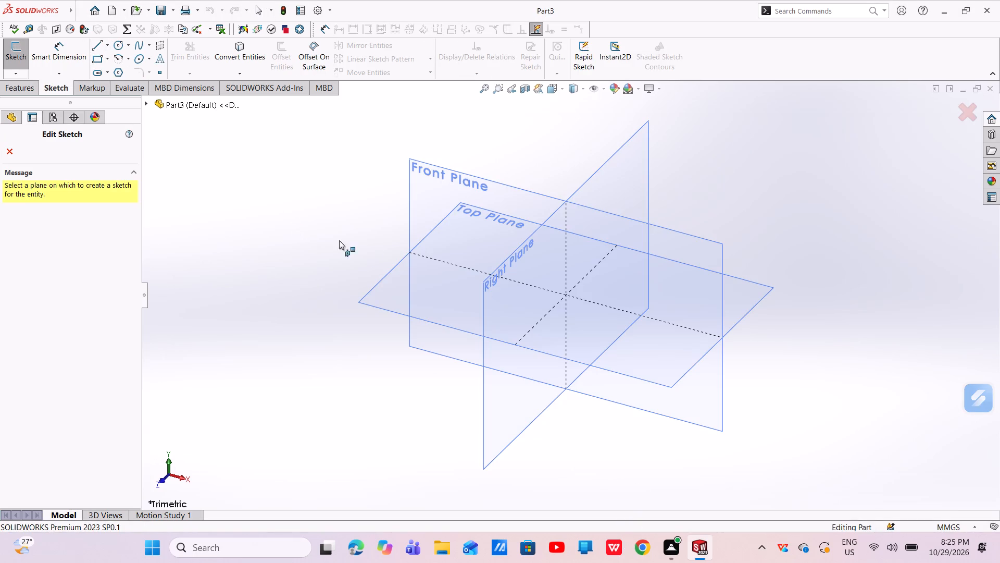
pyautogui.click(441, 277)
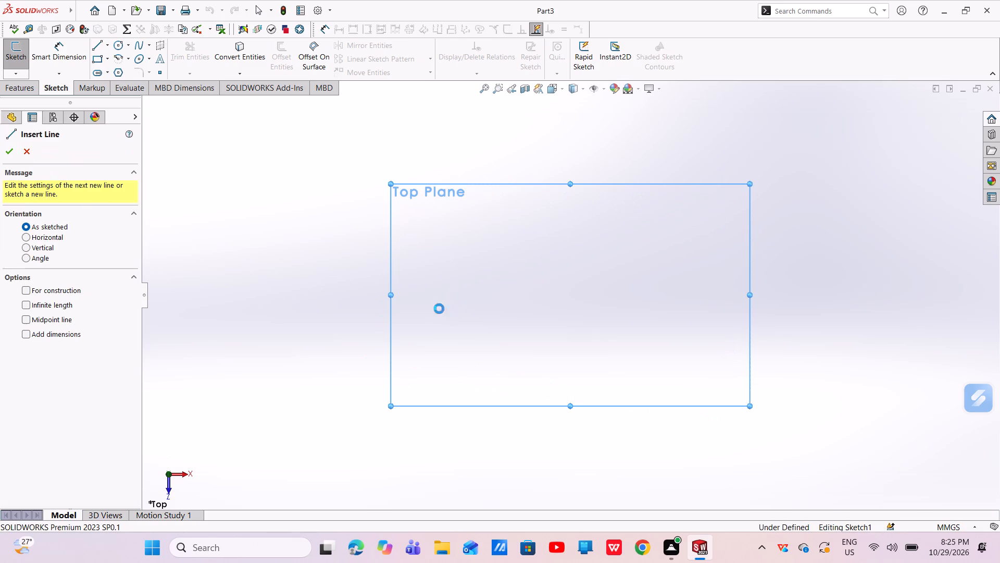
pyautogui.click(439, 309)
pyautogui.click(483, 271)
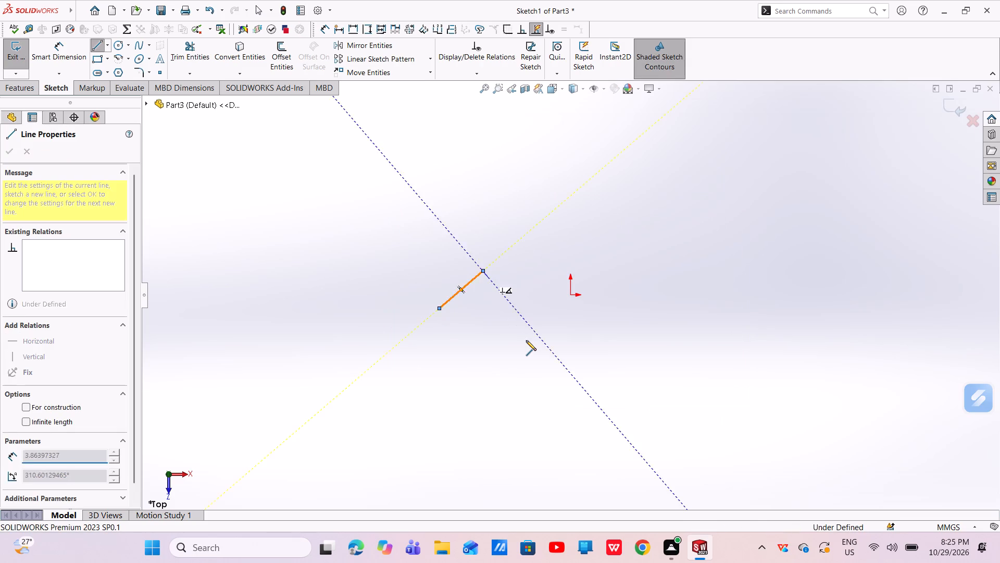
pyautogui.click(526, 340)
pyautogui.click(555, 236)
pyautogui.click(440, 220)
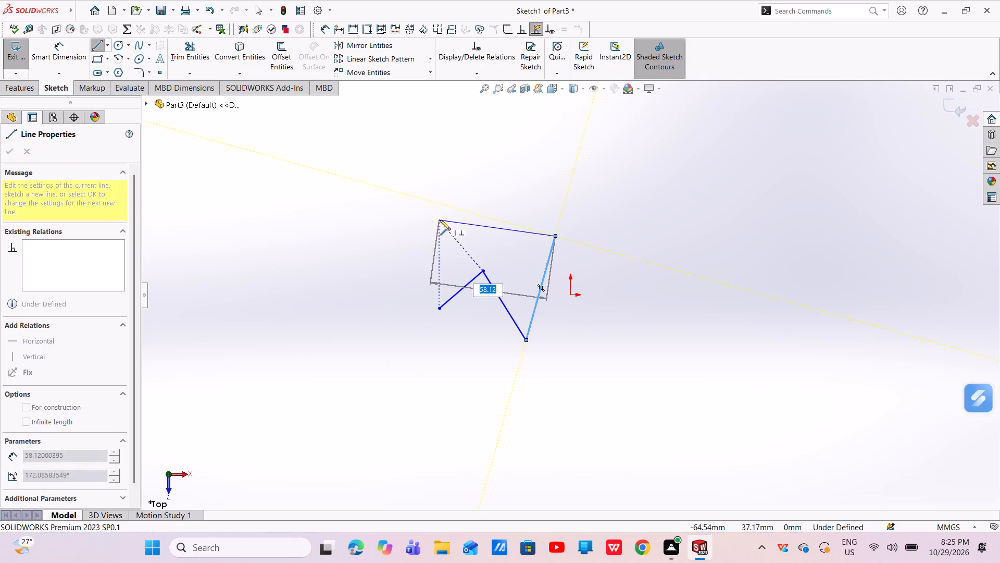
pyautogui.click(495, 175)
pyautogui.click(605, 207)
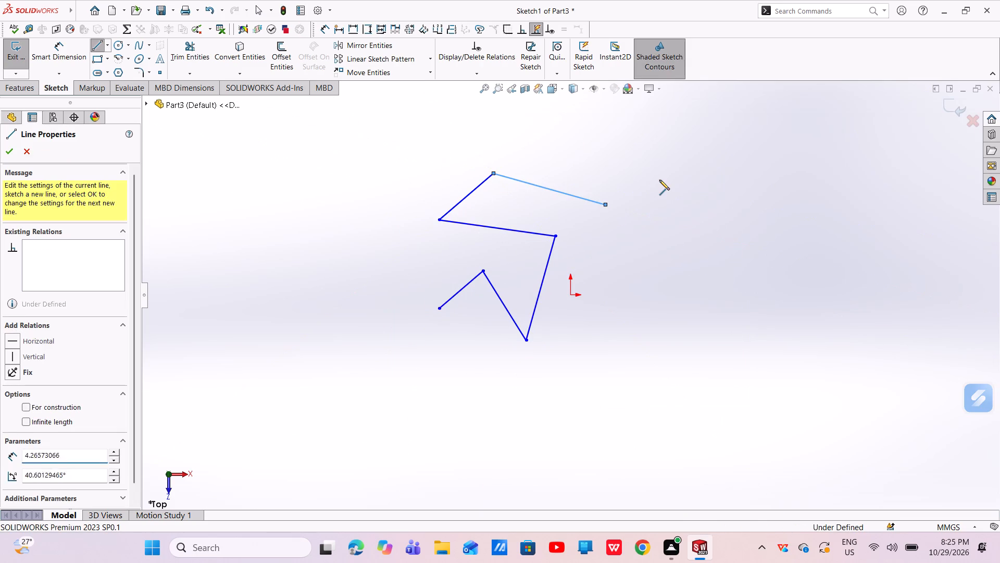
pyautogui.click(659, 180)
pyautogui.click(650, 246)
pyautogui.click(573, 235)
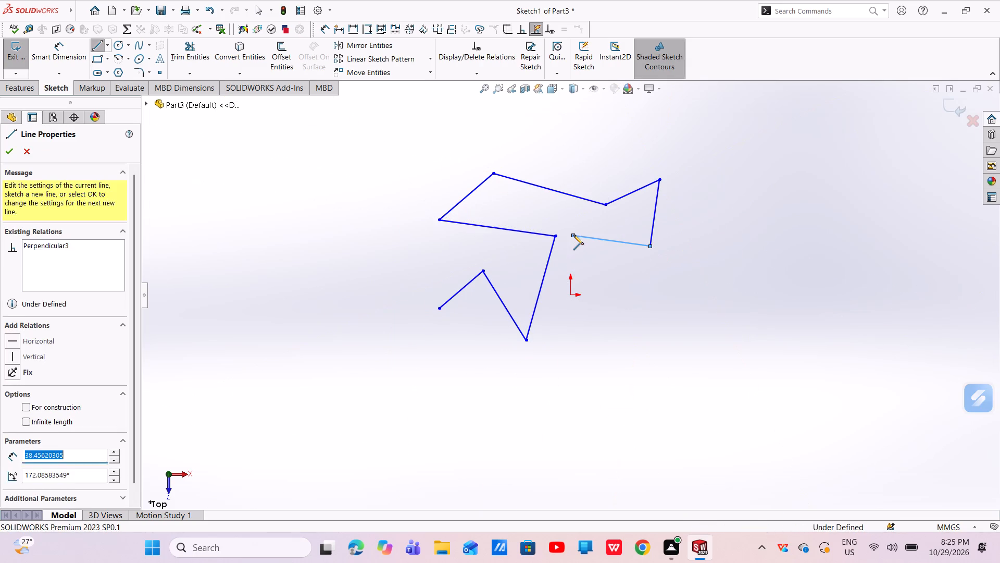
# Continue the line chain out past the origin's right, back beneath it and up the left side, closing it on the zigzag's upper-left vertex.
pyautogui.click(652, 328)
pyautogui.click(696, 226)
pyautogui.click(781, 268)
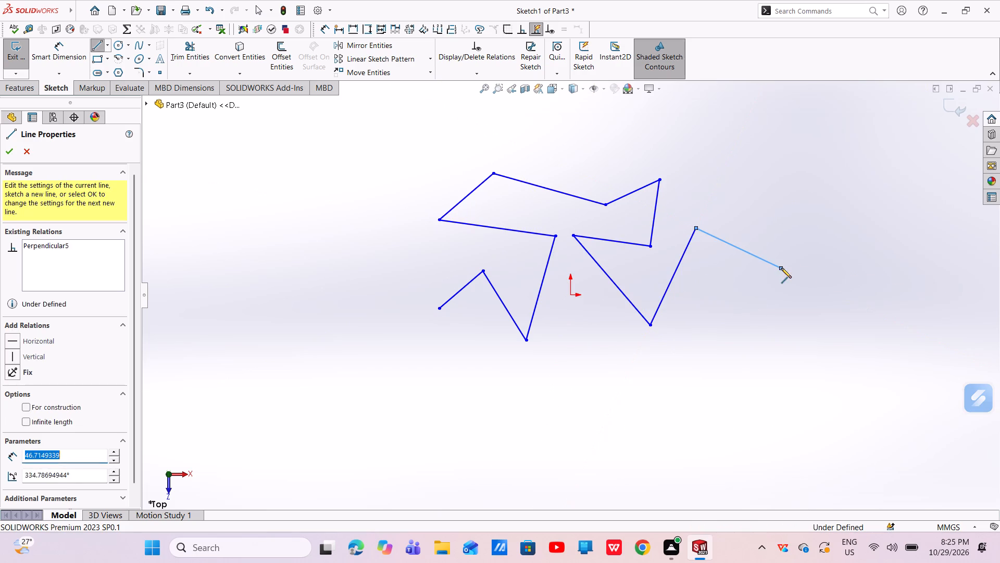
pyautogui.click(736, 346)
pyautogui.click(639, 365)
pyautogui.click(584, 361)
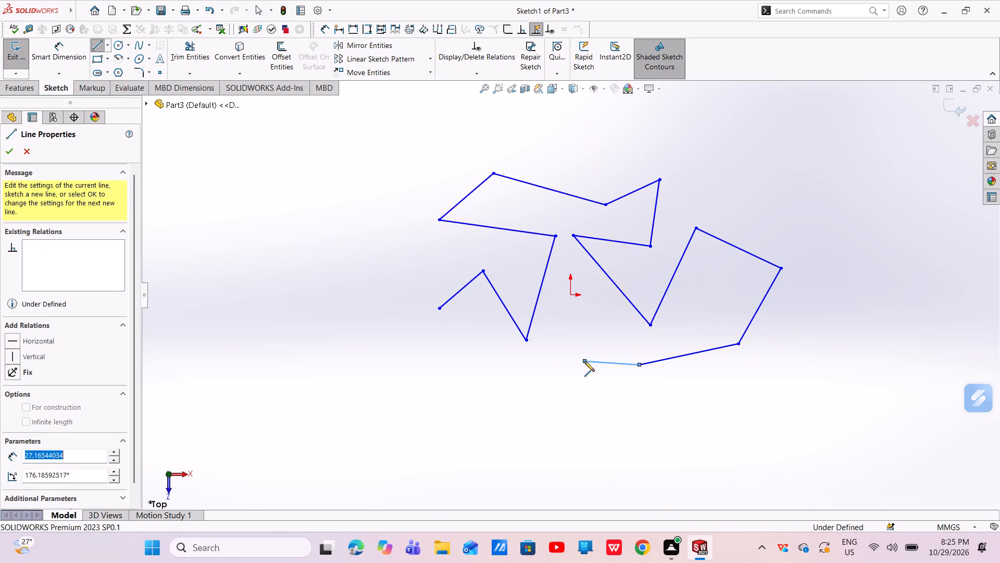
pyautogui.click(493, 397)
pyautogui.click(389, 353)
pyautogui.click(386, 281)
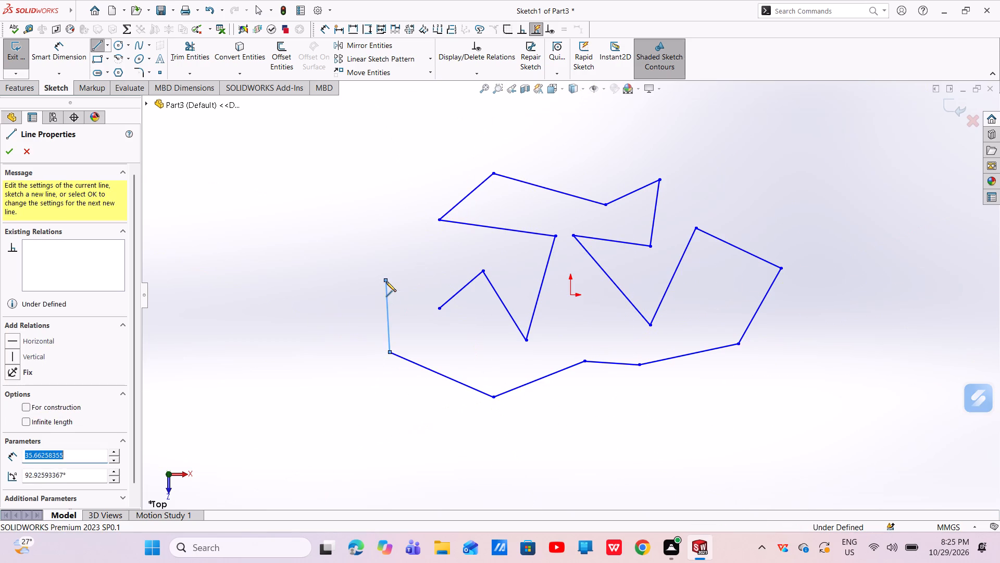
pyautogui.click(401, 233)
pyautogui.click(439, 219)
# Start a second line chain above and left of the closed shape, running it down the left side and around the lower-left corner.
pyautogui.click(385, 155)
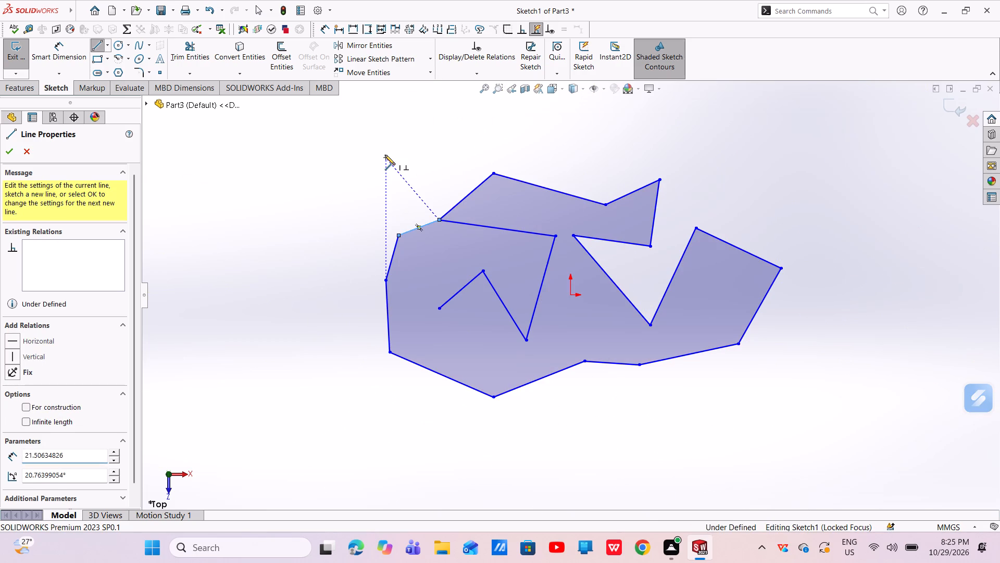
pyautogui.click(367, 203)
pyautogui.click(367, 251)
pyautogui.click(367, 289)
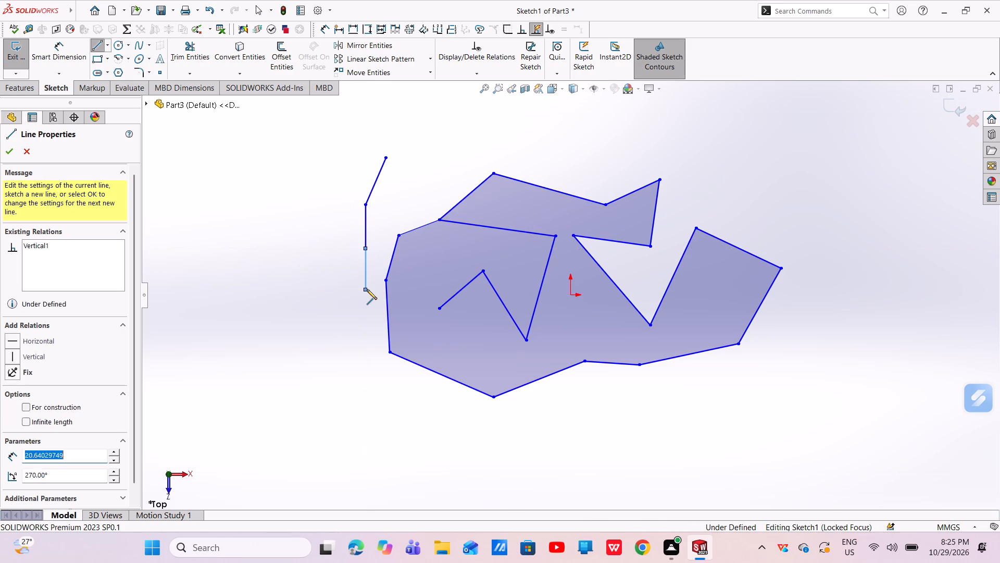
pyautogui.moveTo(325, 325); pyautogui.dragTo(332, 332)
pyautogui.click(332, 332)
pyautogui.click(352, 355)
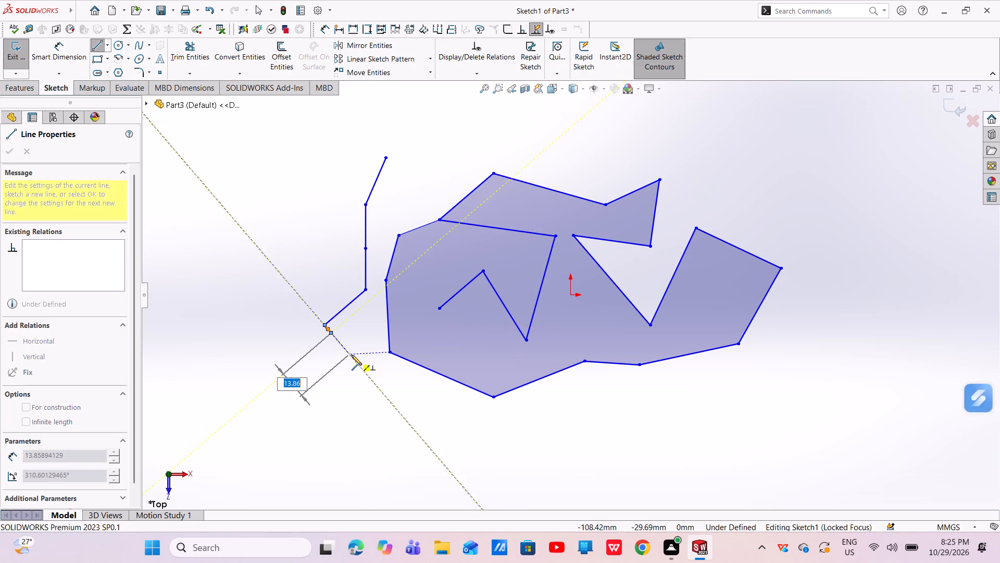
pyautogui.click(384, 367)
pyautogui.click(417, 386)
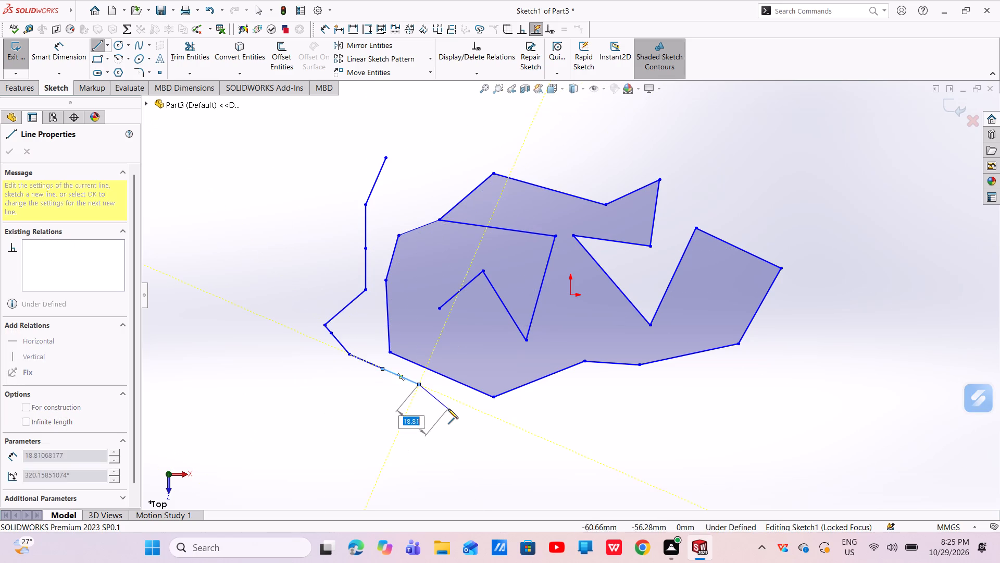
pyautogui.click(448, 409)
# Continue the outer line chain in a zigzag beneath the closed shape and up its right side.
pyautogui.moveTo(507, 443); pyautogui.dragTo(541, 418)
pyautogui.click(541, 418)
pyautogui.moveTo(612, 434); pyautogui.dragTo(649, 384)
pyautogui.moveTo(649, 384); pyautogui.dragTo(718, 408)
pyautogui.moveTo(718, 408); pyautogui.dragTo(759, 354)
pyautogui.click(759, 354)
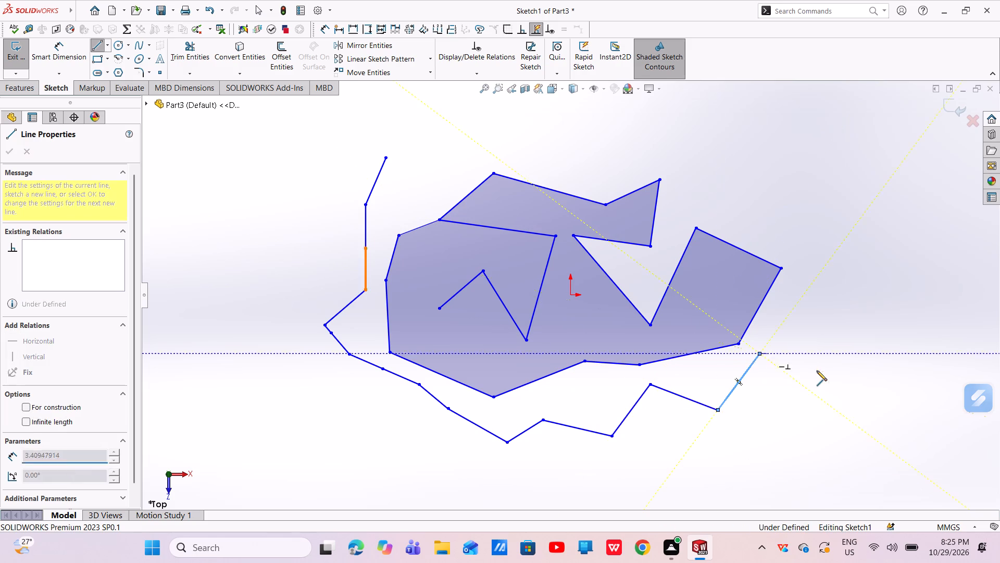
pyautogui.moveTo(817, 371); pyautogui.dragTo(814, 302)
pyautogui.click(814, 302)
pyautogui.click(795, 224)
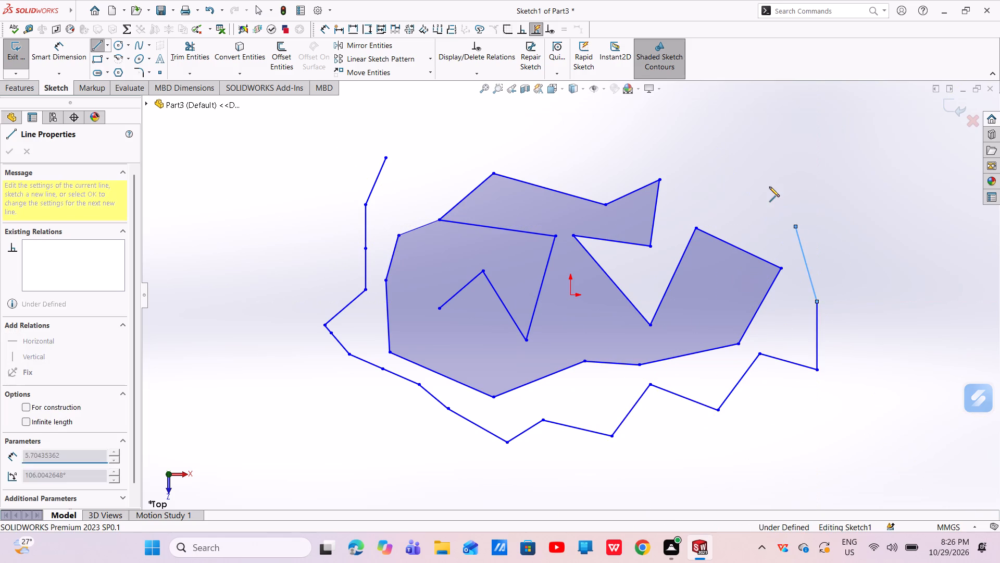
# Continue the outer zigzag line chain leftward above the closed shape, back to just beside the chain's starting point.
pyautogui.click(769, 187)
pyautogui.click(726, 234)
pyautogui.click(709, 186)
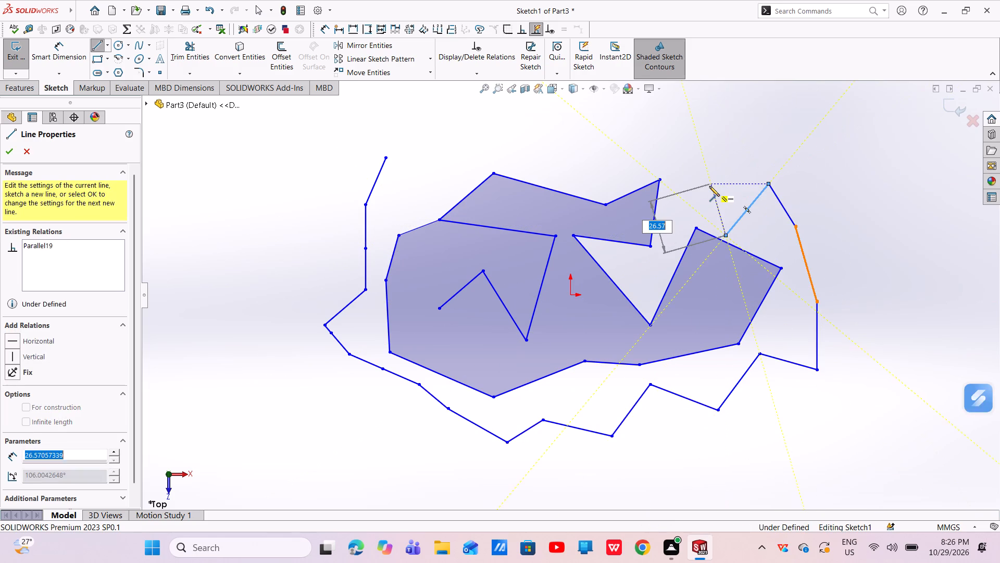
pyautogui.click(635, 140)
pyautogui.click(585, 173)
pyautogui.click(505, 150)
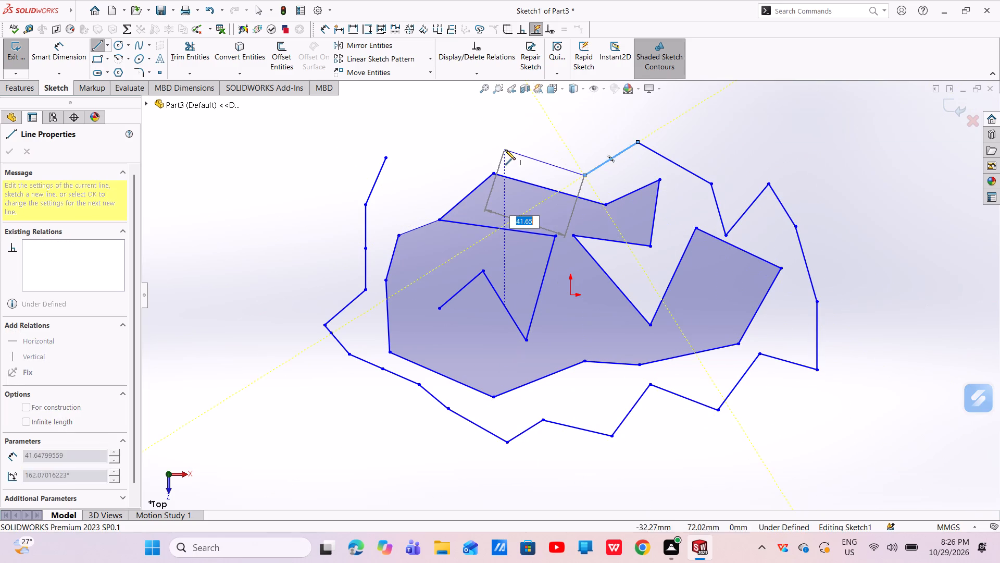
pyautogui.moveTo(448, 172); pyautogui.dragTo(385, 132)
pyautogui.click(385, 132)
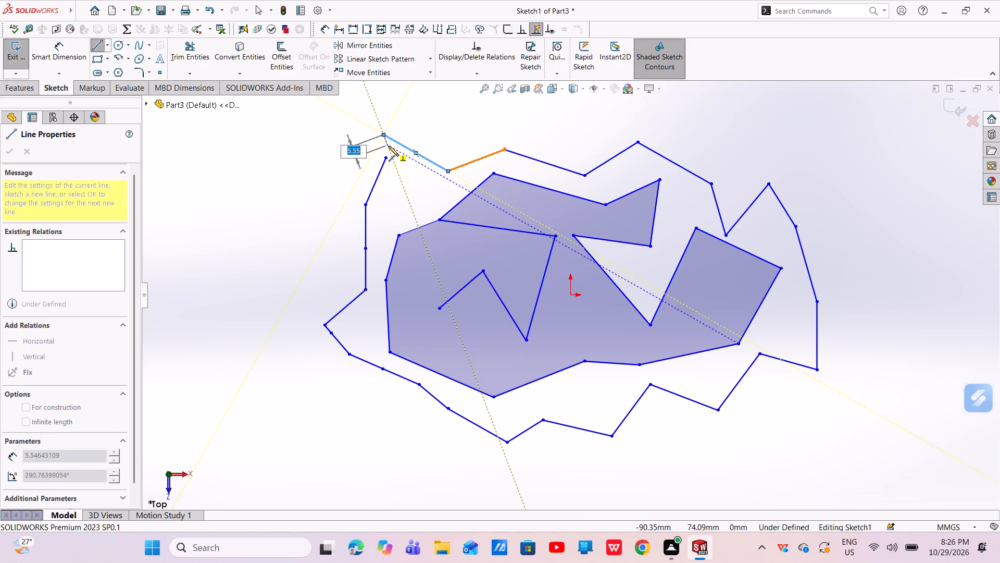
pyautogui.click(389, 152)
# Extend the line chain into a further jagged outline running down outside the left side of the outer chain.
pyautogui.click(346, 160)
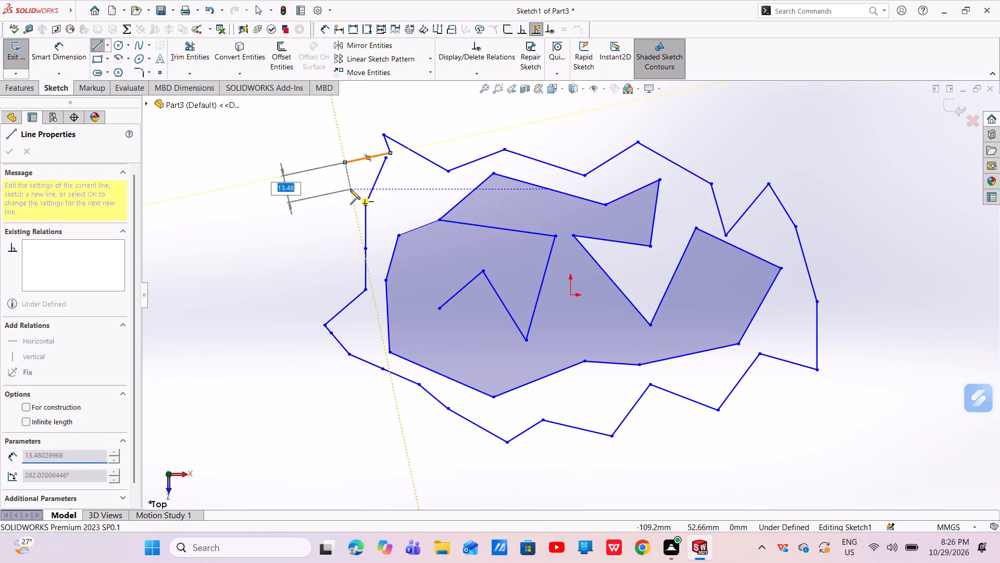
pyautogui.click(350, 189)
pyautogui.click(292, 215)
pyautogui.moveTo(331, 235); pyautogui.dragTo(302, 293)
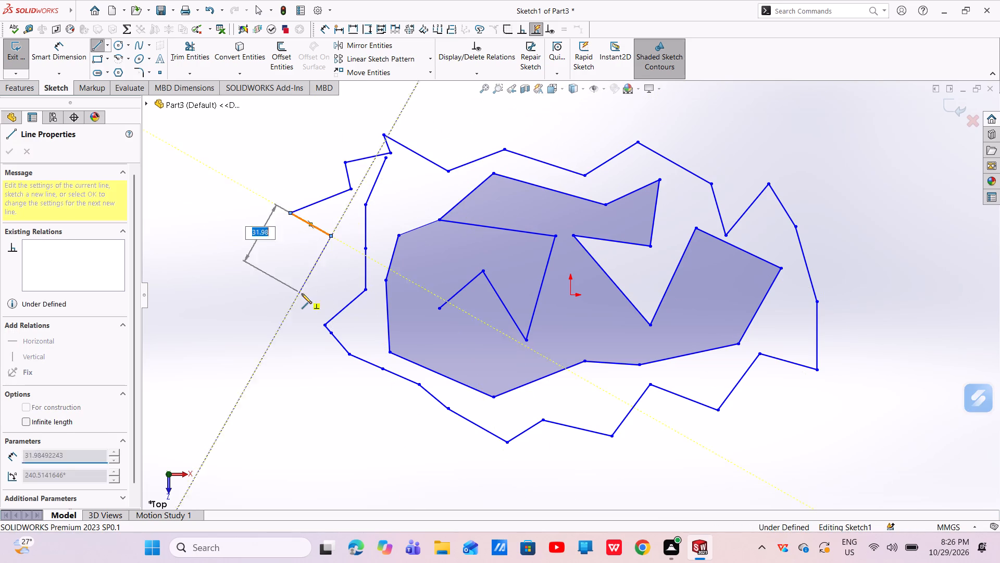
pyautogui.click(302, 293)
pyautogui.moveTo(320, 301); pyautogui.dragTo(297, 326)
pyautogui.click(297, 326)
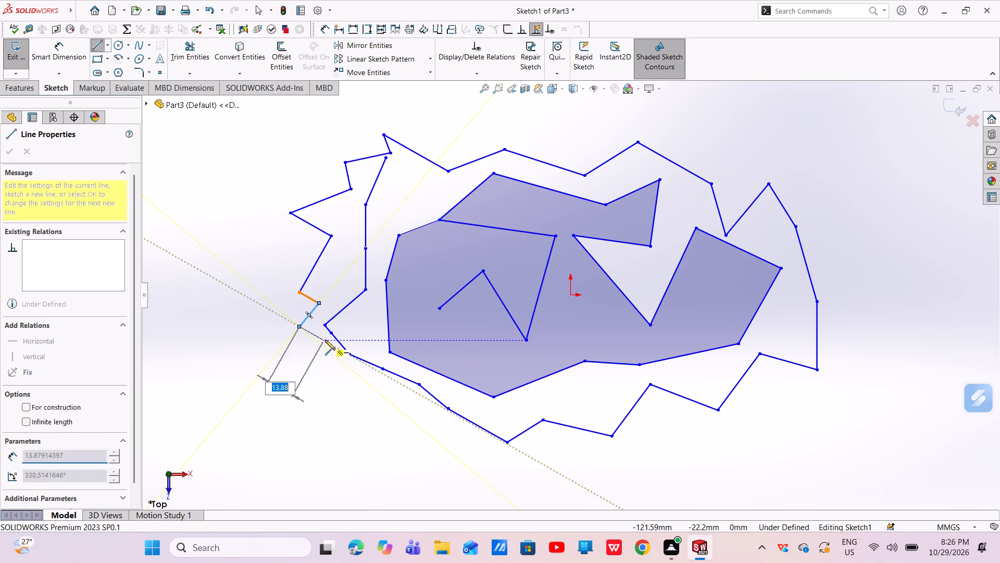
pyautogui.moveTo(325, 340); pyautogui.dragTo(315, 353)
pyautogui.click(313, 358)
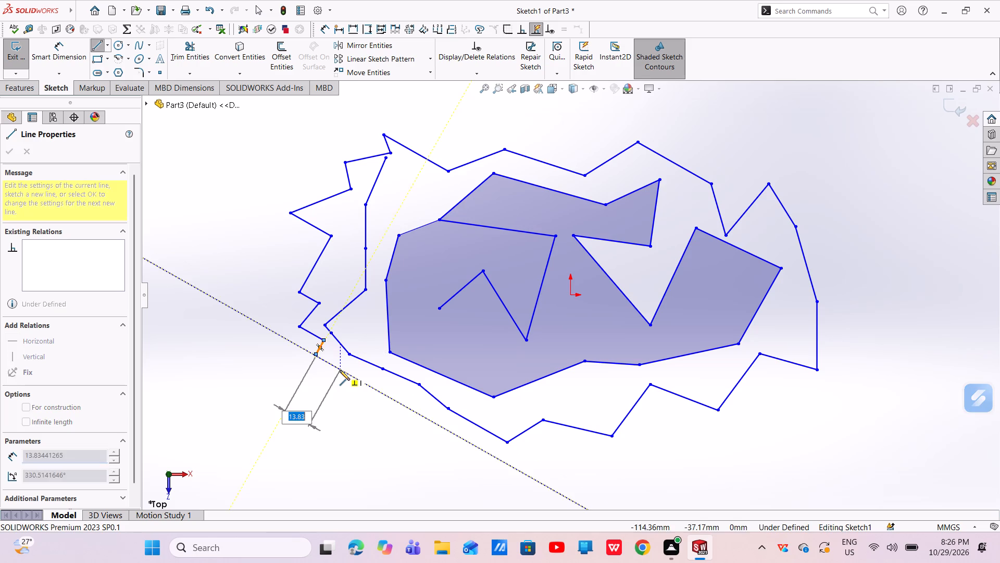
# Continue the jagged outermost line chain around the lower-left corner of the second outline.
pyautogui.click(340, 370)
pyautogui.click(327, 413)
pyautogui.click(373, 402)
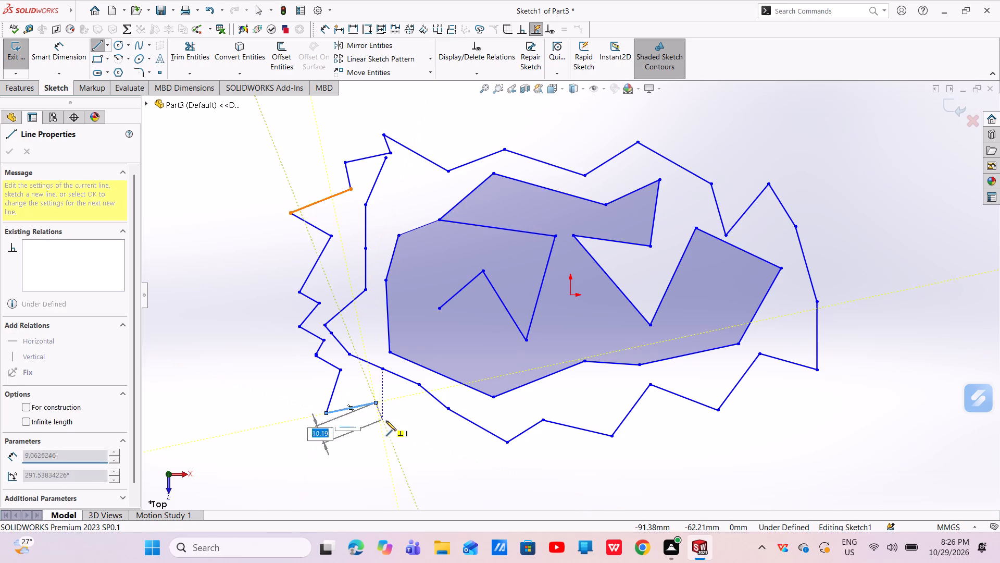
pyautogui.click(386, 421)
pyautogui.click(402, 416)
pyautogui.click(430, 451)
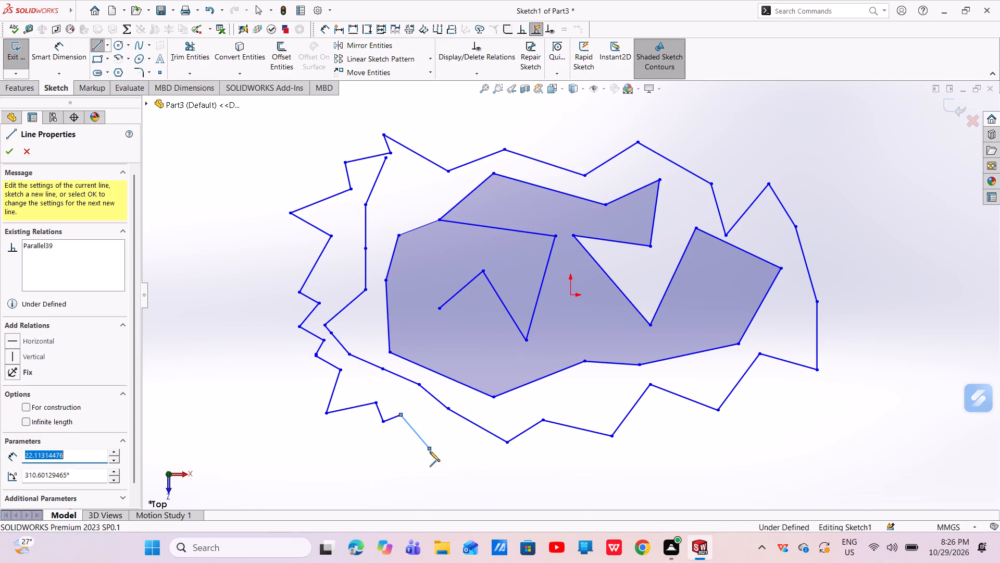
pyautogui.click(454, 446)
# Continue the outermost zigzag rightward beneath the second outline, to below its lower-right teeth.
pyautogui.moveTo(495, 475); pyautogui.dragTo(515, 459)
pyautogui.moveTo(515, 459); pyautogui.dragTo(549, 475)
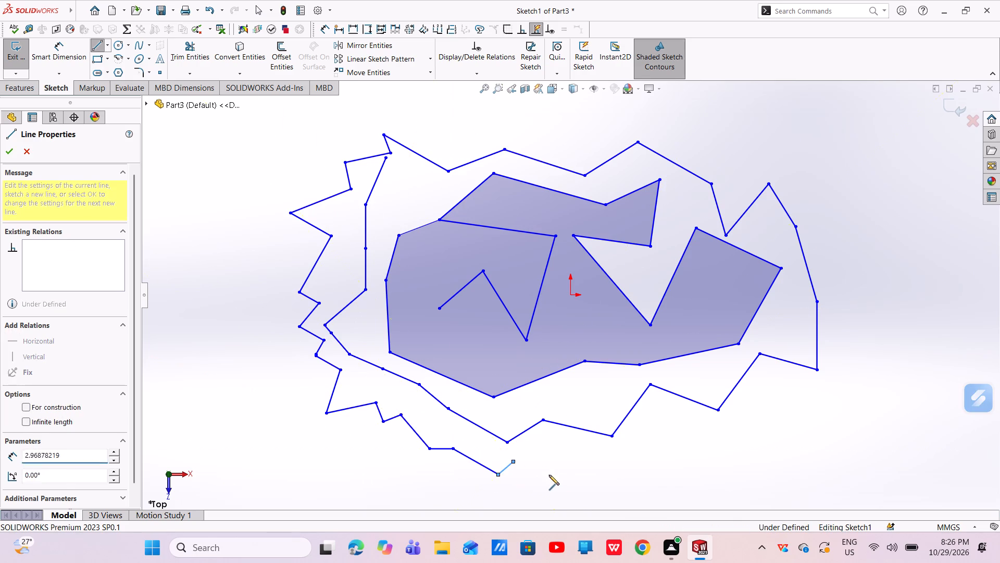
pyautogui.moveTo(549, 475); pyautogui.dragTo(549, 475)
pyautogui.moveTo(549, 475); pyautogui.dragTo(561, 442)
pyautogui.click(561, 442)
pyautogui.moveTo(590, 462); pyautogui.dragTo(606, 451)
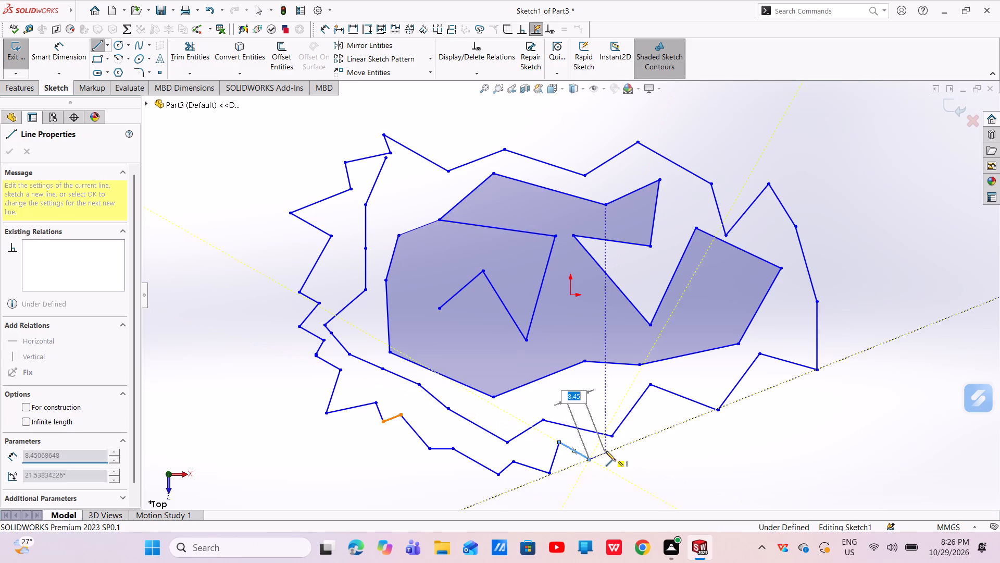
pyautogui.click(606, 451)
pyautogui.moveTo(642, 447); pyautogui.dragTo(647, 419)
pyautogui.moveTo(647, 419); pyautogui.dragTo(676, 428)
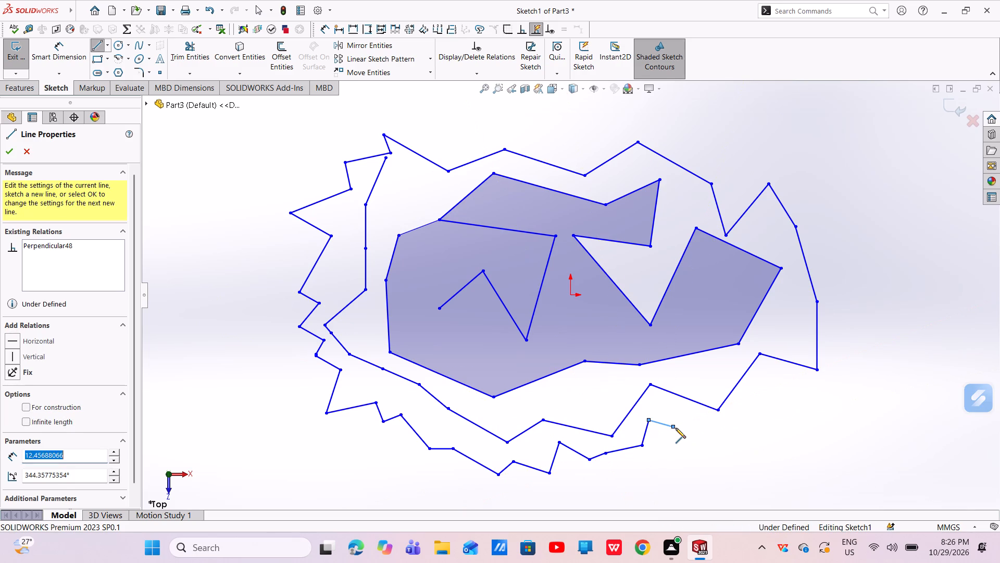
# Continue the outermost zigzag along the lower-right edge of the second outline, just past its lower-right corner.
pyautogui.click(676, 428)
pyautogui.click(678, 402)
pyautogui.click(715, 424)
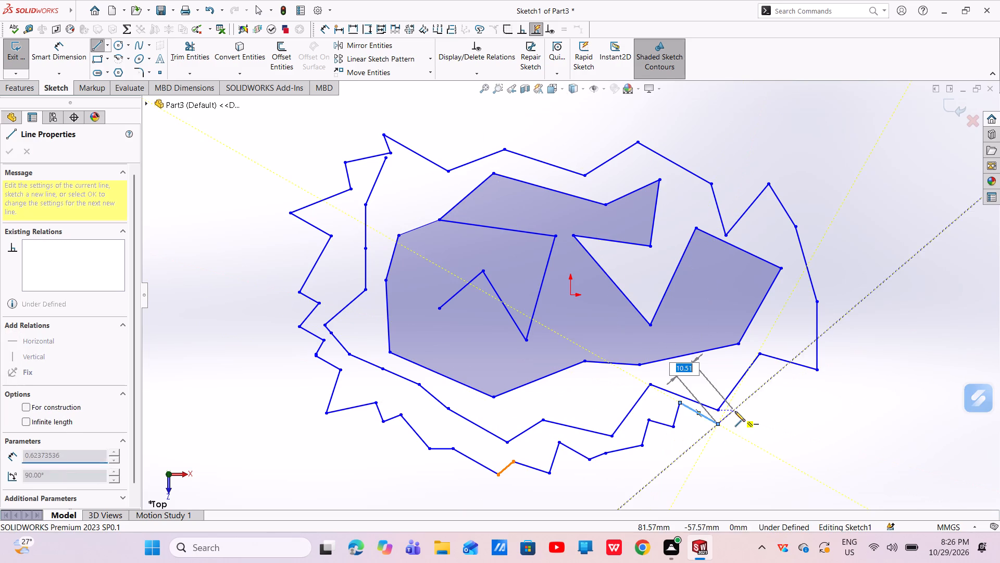
pyautogui.click(735, 411)
pyautogui.click(745, 380)
pyautogui.moveTo(777, 398); pyautogui.dragTo(783, 377)
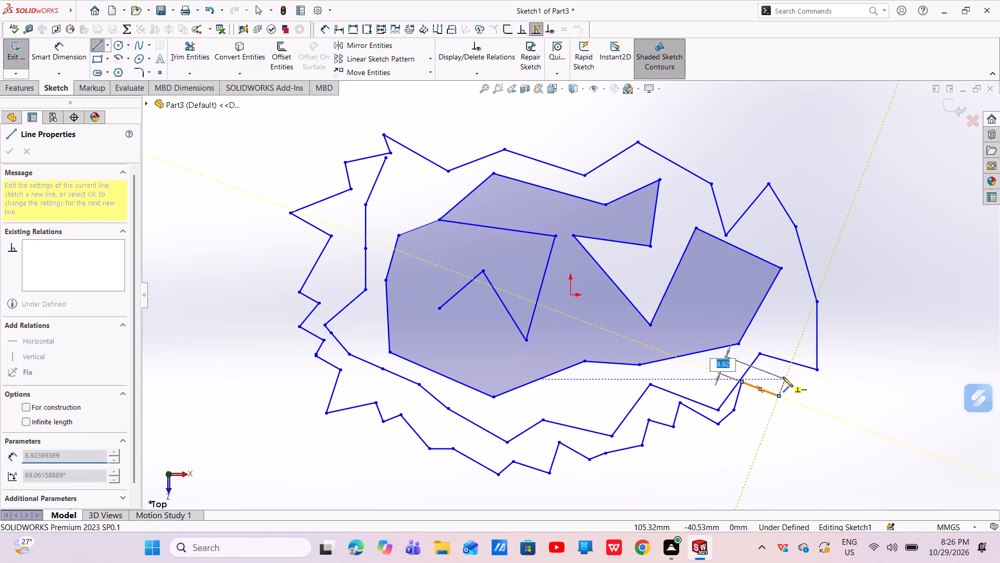
pyautogui.moveTo(783, 377); pyautogui.dragTo(821, 385)
pyautogui.moveTo(821, 385); pyautogui.dragTo(830, 345)
pyautogui.click(830, 345)
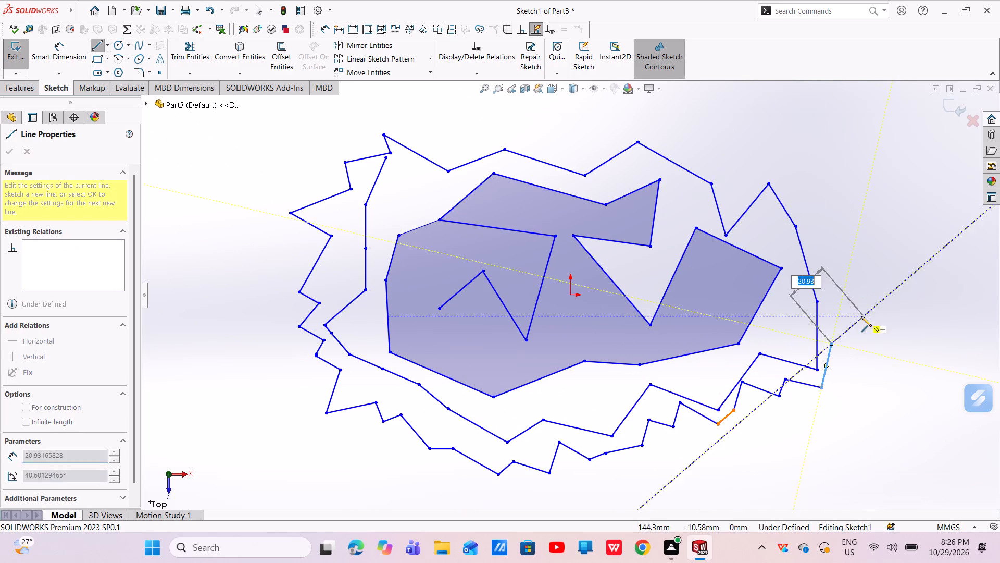
# Continue the outermost zigzag up outside the right side of the second outline to a peak above its upper-right corner.
pyautogui.click(861, 316)
pyautogui.click(839, 295)
pyautogui.click(863, 270)
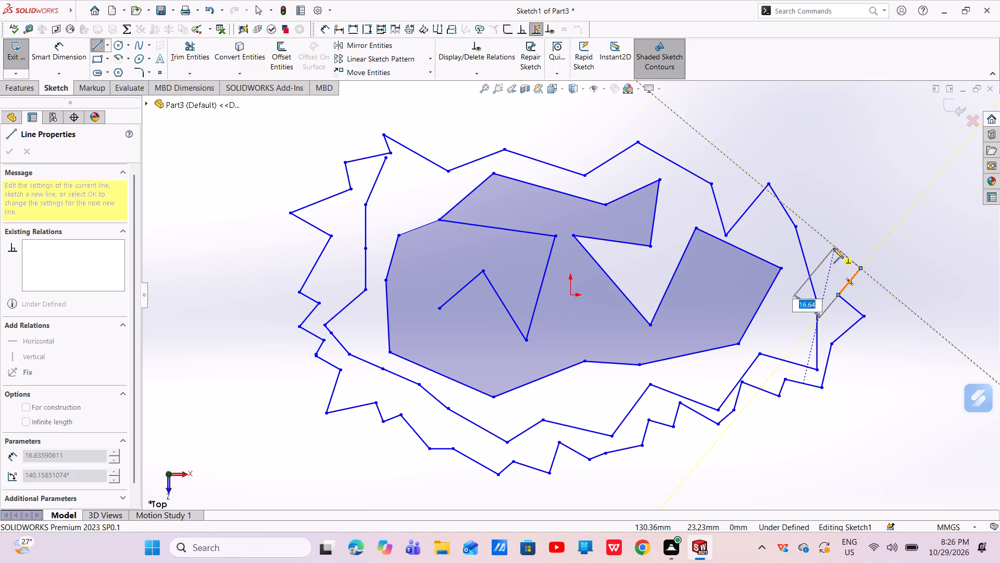
pyautogui.click(833, 248)
pyautogui.click(845, 212)
pyautogui.moveTo(814, 211); pyautogui.dragTo(811, 163)
pyautogui.moveTo(811, 163); pyautogui.dragTo(772, 173)
pyautogui.moveTo(772, 173); pyautogui.dragTo(755, 119)
# Continue the outermost zigzag leftward above the second outline, ending above the shaded shape's upper-left side.
pyautogui.moveTo(755, 119); pyautogui.dragTo(737, 141)
pyautogui.moveTo(737, 141); pyautogui.dragTo(698, 128)
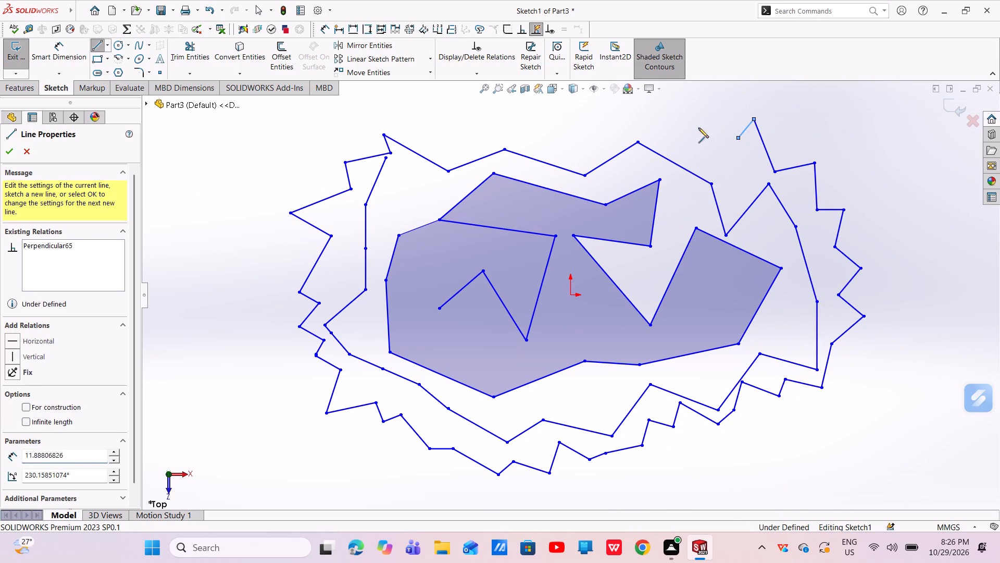
pyautogui.moveTo(698, 128); pyautogui.dragTo(692, 124)
pyautogui.moveTo(692, 124); pyautogui.dragTo(690, 134)
pyautogui.click(629, 99)
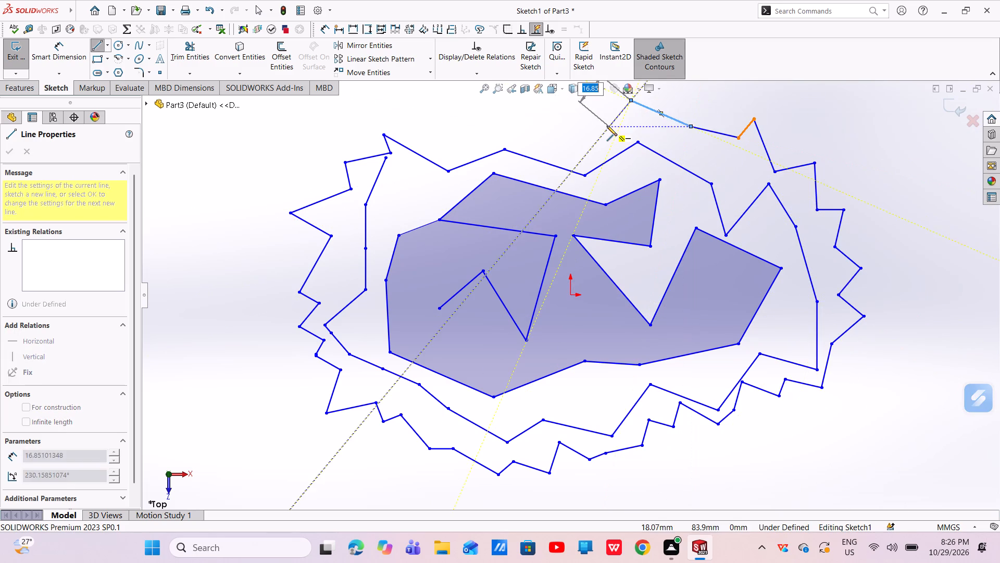
pyautogui.moveTo(607, 126); pyautogui.dragTo(526, 107)
pyautogui.moveTo(526, 107); pyautogui.dragTo(515, 123)
pyautogui.moveTo(515, 123); pyautogui.dragTo(460, 124)
pyautogui.moveTo(460, 124); pyautogui.dragTo(464, 136)
pyautogui.moveTo(464, 136); pyautogui.dragTo(447, 143)
# Run the line chain inward across the shaded shape's upper-left edge, looping inside it through the inner zigzag's open left end.
pyautogui.moveTo(447, 143); pyautogui.dragTo(432, 187)
pyautogui.click(432, 187)
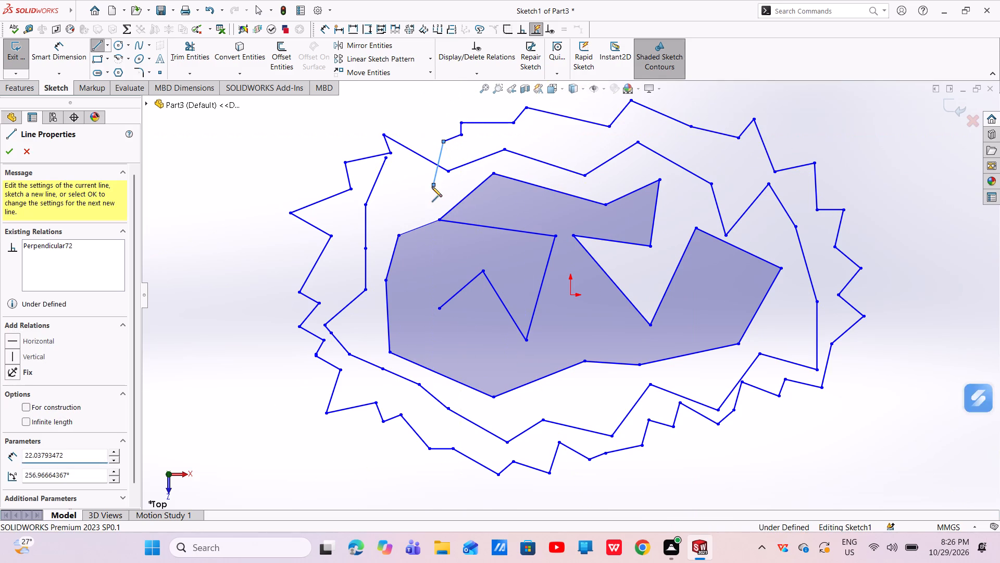
pyautogui.click(391, 202)
pyautogui.click(414, 231)
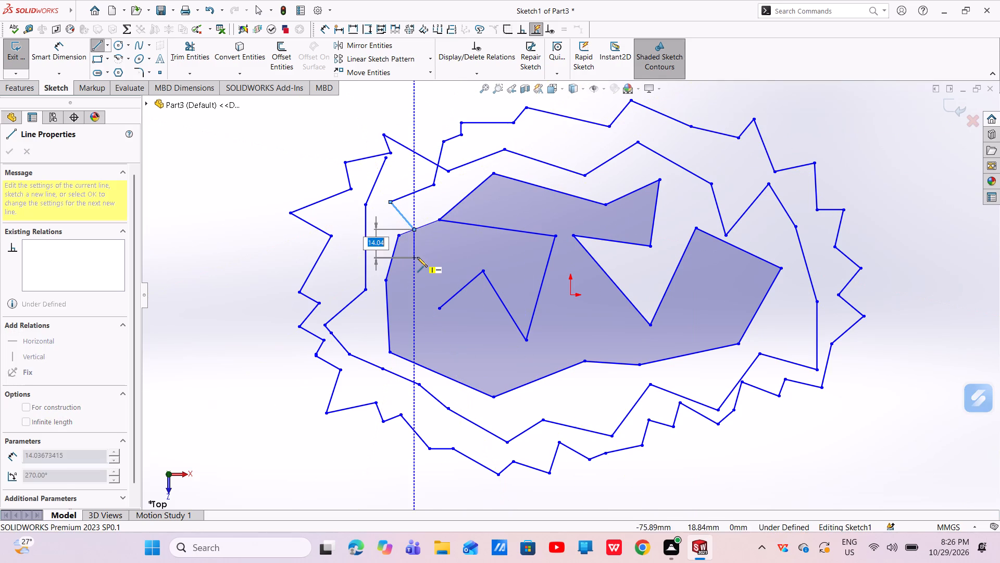
pyautogui.click(417, 257)
pyautogui.click(453, 258)
pyautogui.click(482, 243)
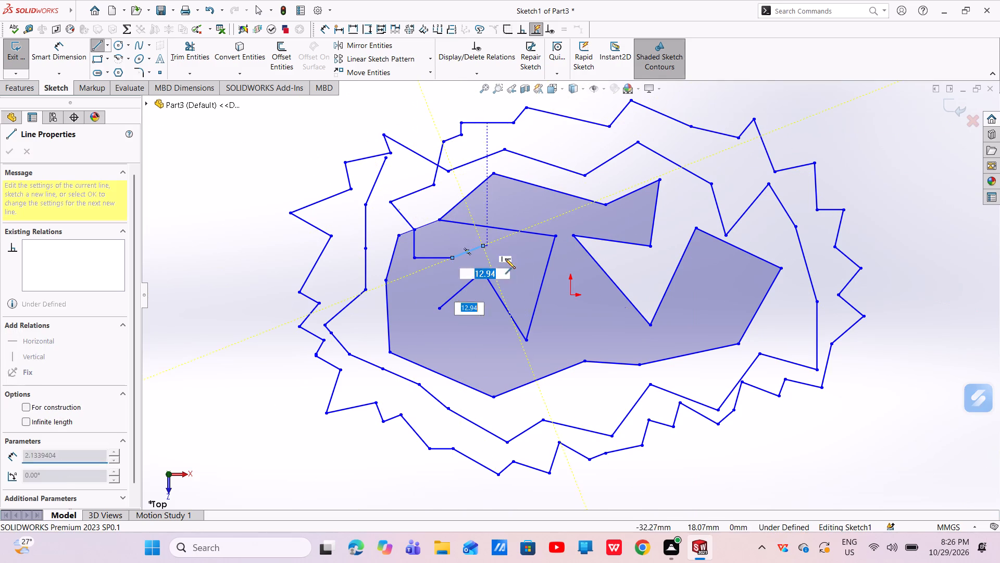
pyautogui.click(505, 259)
pyautogui.click(496, 298)
pyautogui.click(428, 290)
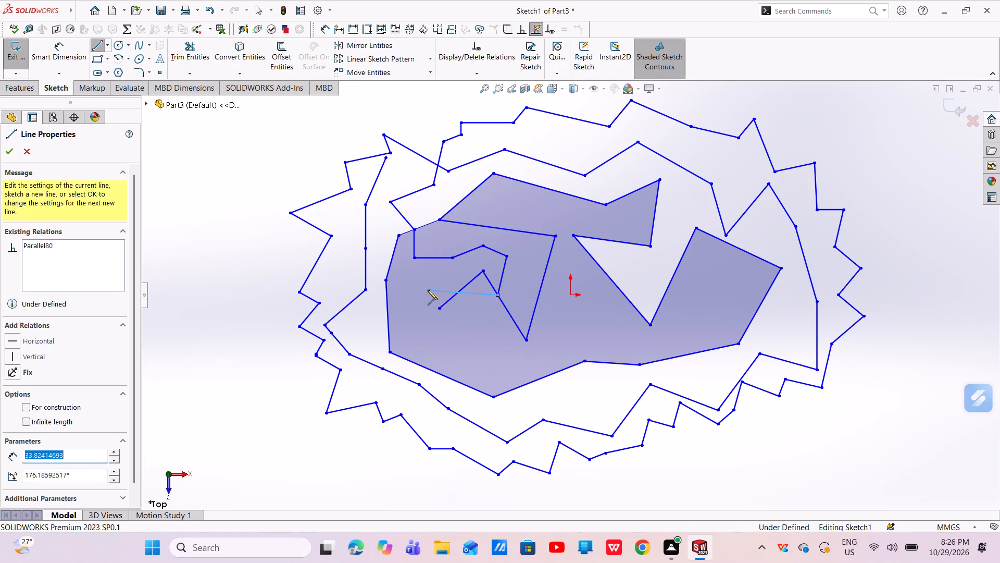
pyautogui.moveTo(438, 310); pyautogui.dragTo(461, 316)
# Continue the line chain inside the shaded shape, passing beneath the inner zigzag and rising on the right toward the V-shaped notch.
pyautogui.click(461, 316)
pyautogui.click(482, 341)
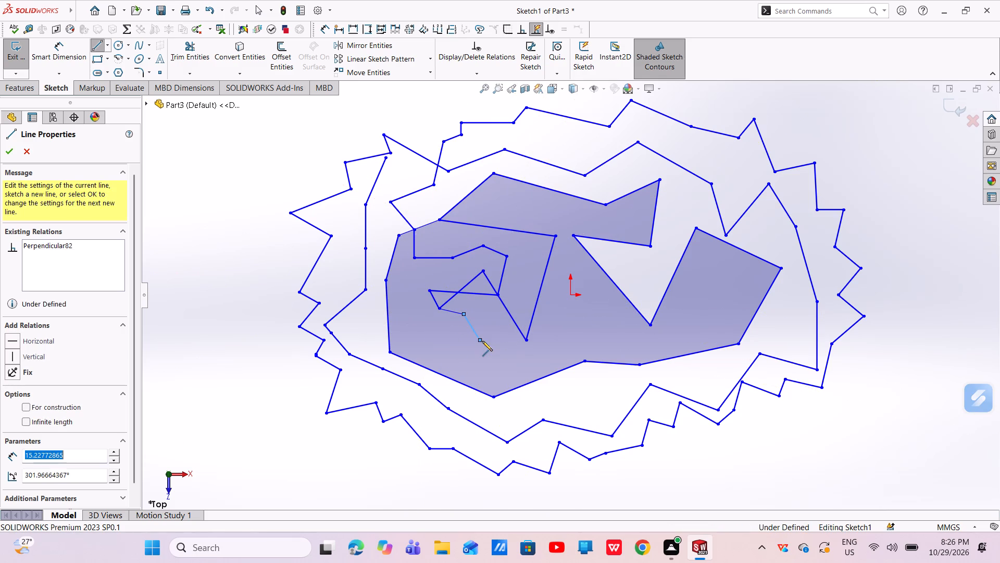
pyautogui.click(509, 341)
pyautogui.click(503, 355)
pyautogui.click(503, 355)
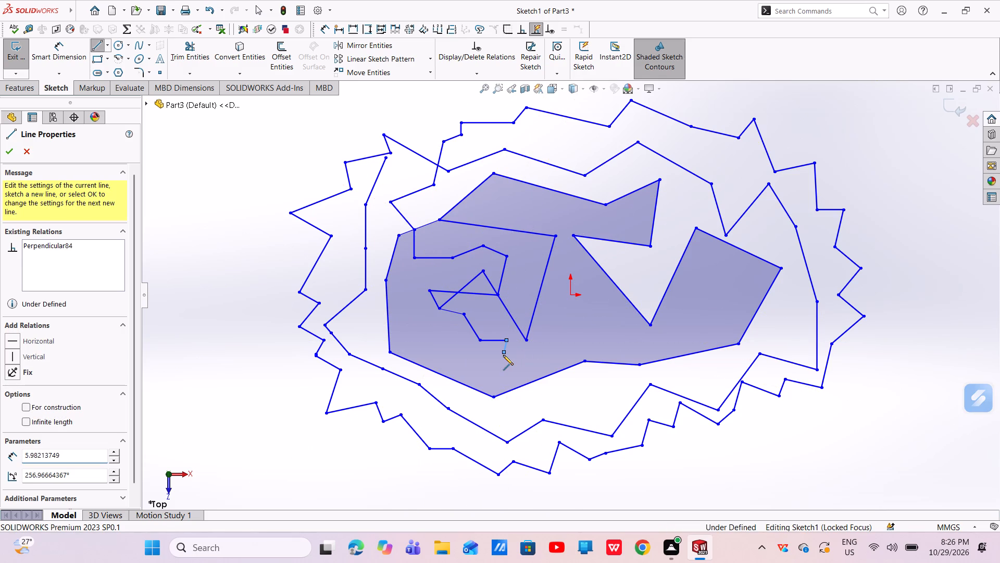
pyautogui.click(518, 360)
pyautogui.click(580, 334)
pyautogui.click(608, 311)
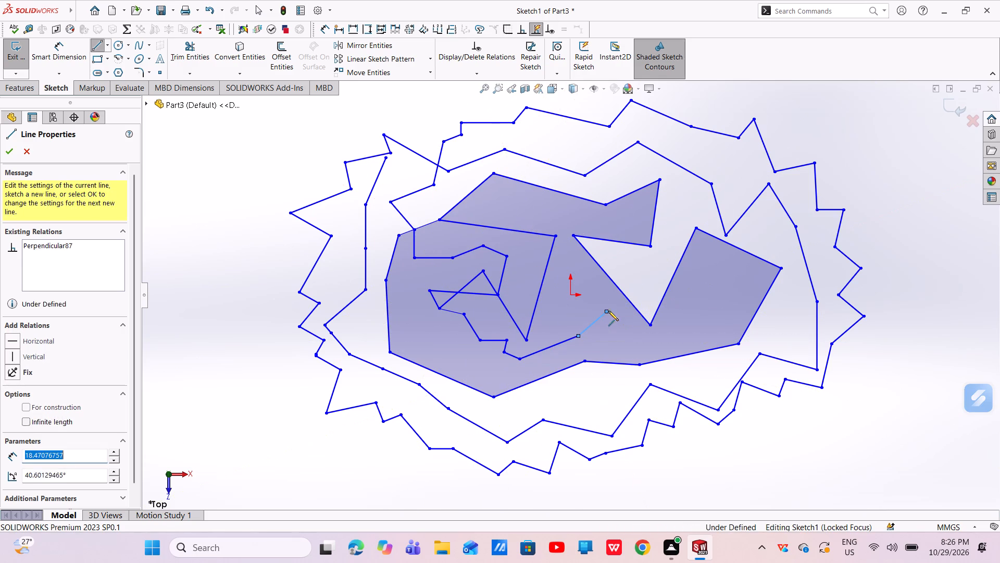
pyautogui.click(621, 264)
# Carry the line chain up past the notch and leftward above the shaded shape, ending on the second outline's upper-left open endpoint.
pyautogui.moveTo(647, 254); pyautogui.dragTo(670, 200)
pyautogui.moveTo(670, 200); pyautogui.dragTo(687, 194)
pyautogui.click(687, 194)
pyautogui.click(634, 154)
pyautogui.click(550, 174)
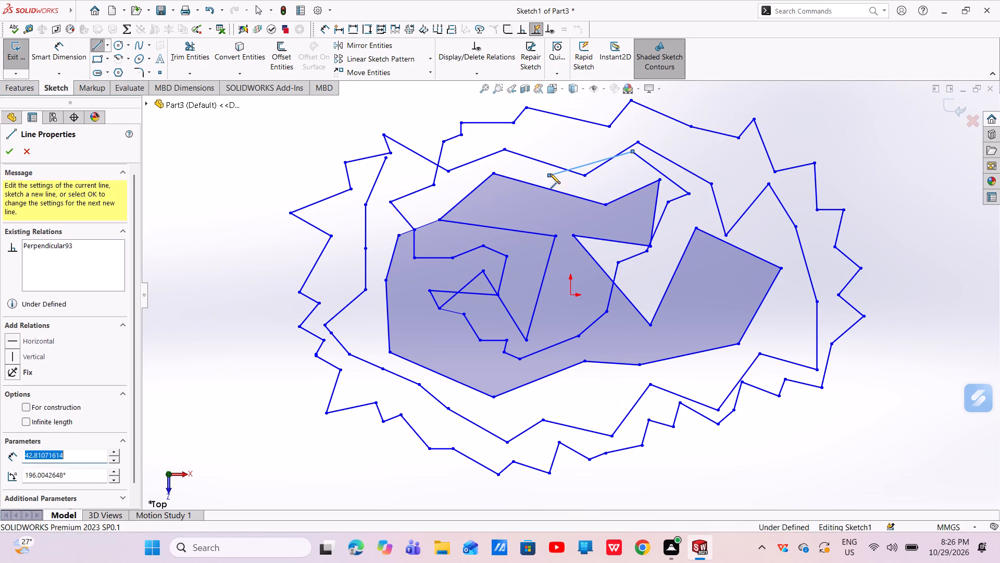
pyautogui.click(454, 165)
pyautogui.moveTo(405, 200); pyautogui.dragTo(385, 161)
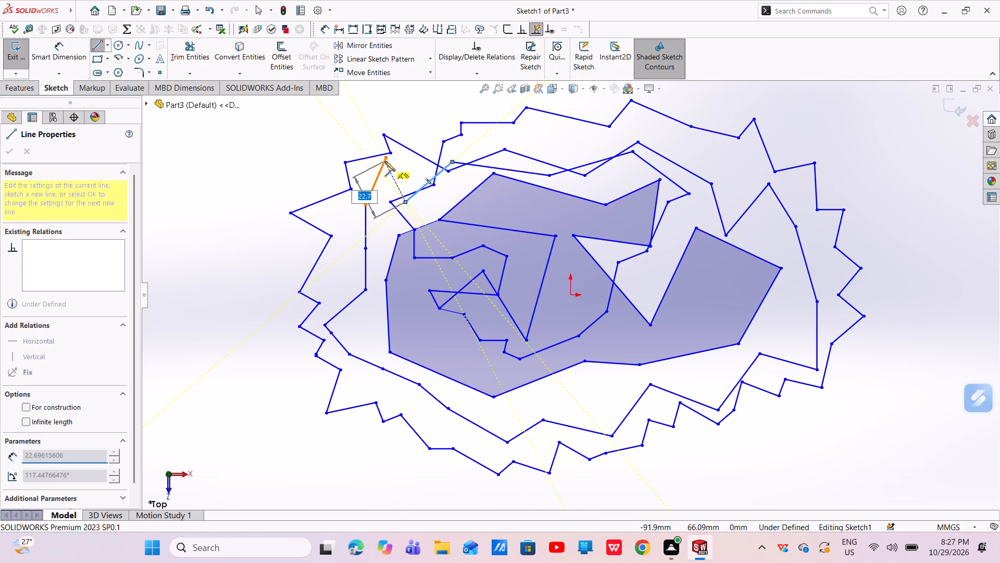
pyautogui.moveTo(385, 161); pyautogui.dragTo(385, 158)
pyautogui.click(385, 158)
# Start a separate zigzag line chain at the upper left of the outlines, weaving it down across their left sides.
pyautogui.click(326, 176)
pyautogui.click(341, 235)
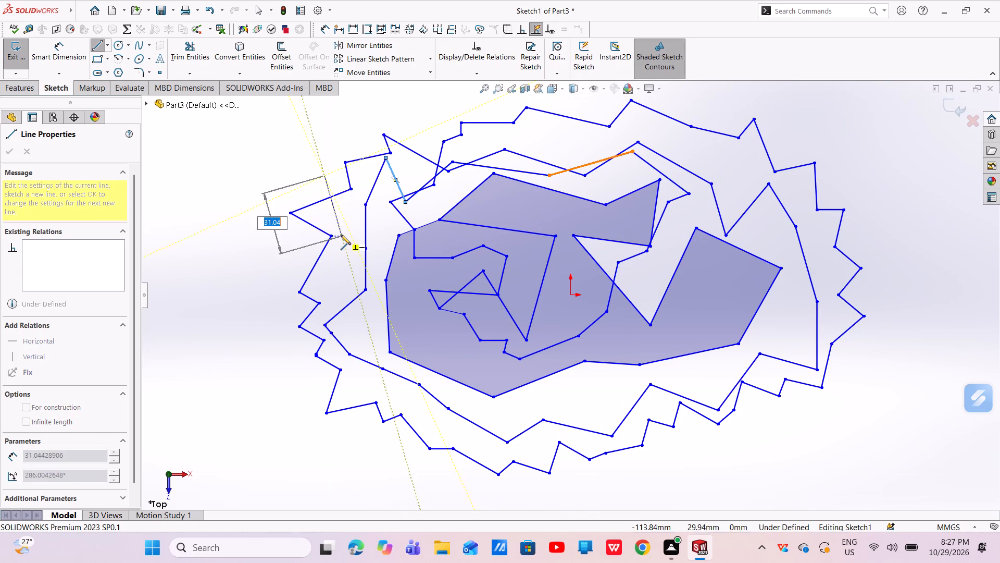
pyautogui.click(376, 277)
pyautogui.click(328, 280)
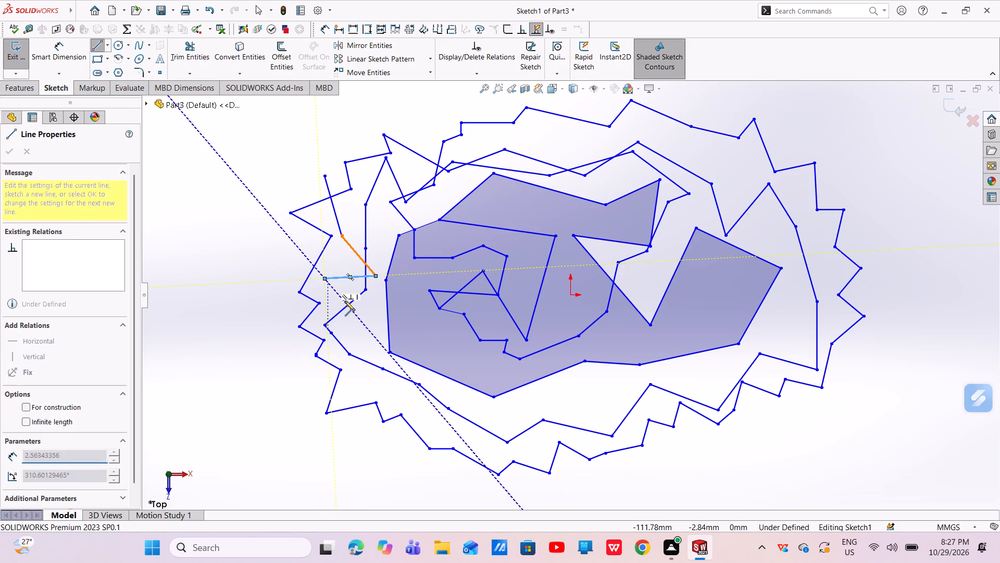
pyautogui.click(345, 301)
pyautogui.click(309, 342)
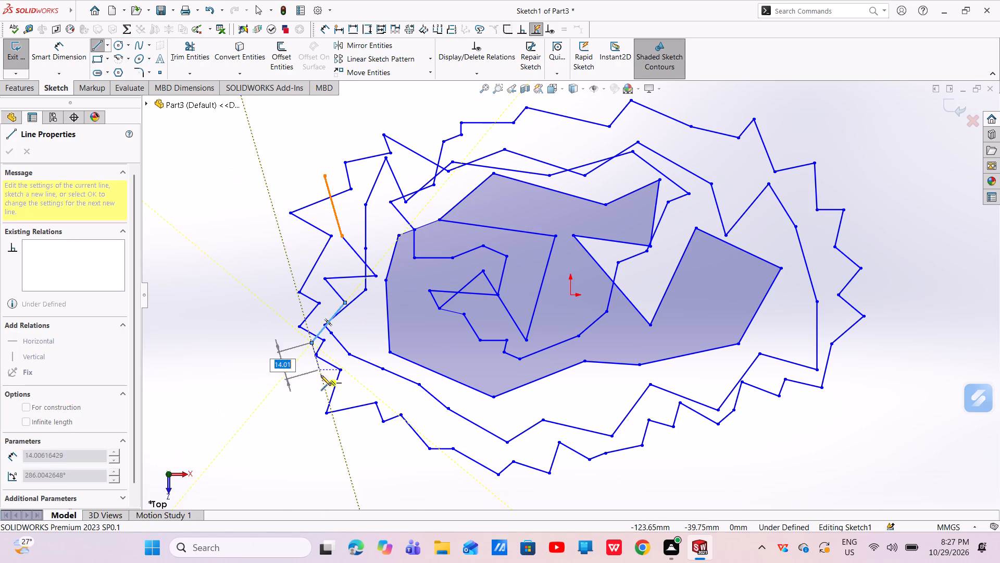
pyautogui.click(321, 375)
# Extend the new zigzag outside the lower-left corner of the outlines and end the chain beneath them.
pyautogui.moveTo(281, 403); pyautogui.dragTo(326, 422)
pyautogui.click(326, 422)
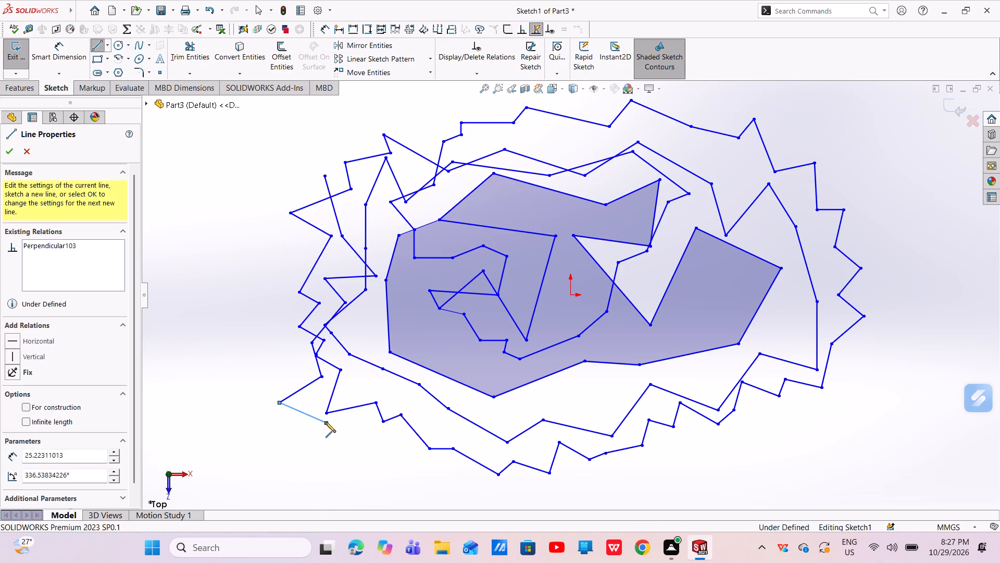
pyautogui.click(382, 436)
pyautogui.click(389, 495)
pyautogui.click(419, 460)
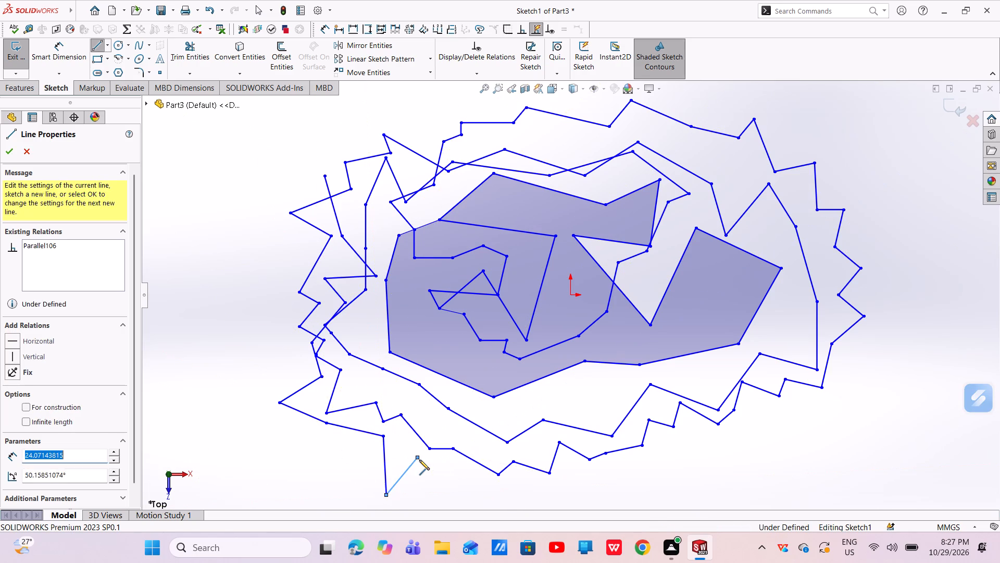
pyautogui.doubleClick(461, 496)
# Sketch a line chain from beneath the outlines up into the shaded shape to the notch, zigzagging back left to the inner zigzag.
pyautogui.click(462, 495)
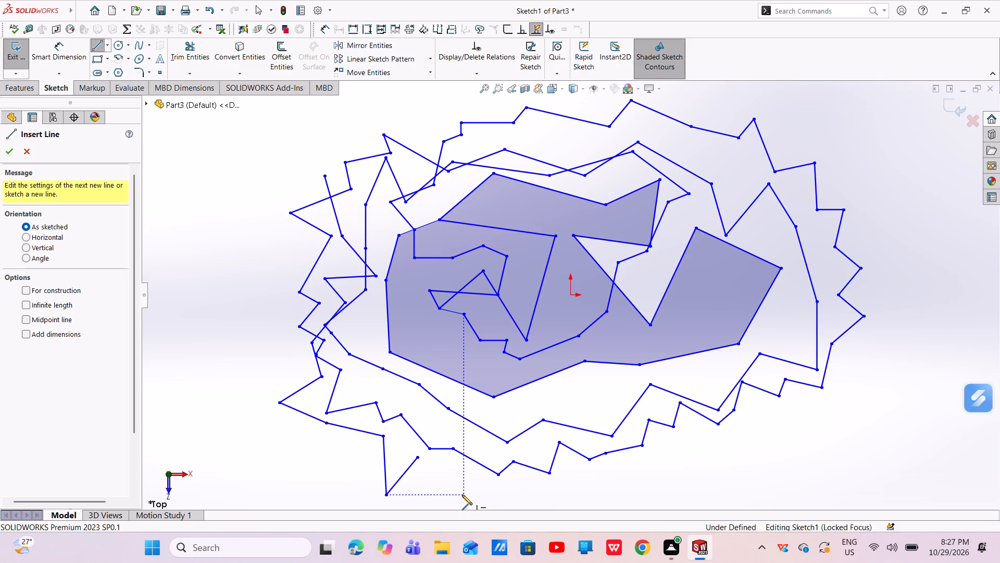
pyautogui.click(559, 490)
pyautogui.click(597, 417)
pyautogui.click(598, 328)
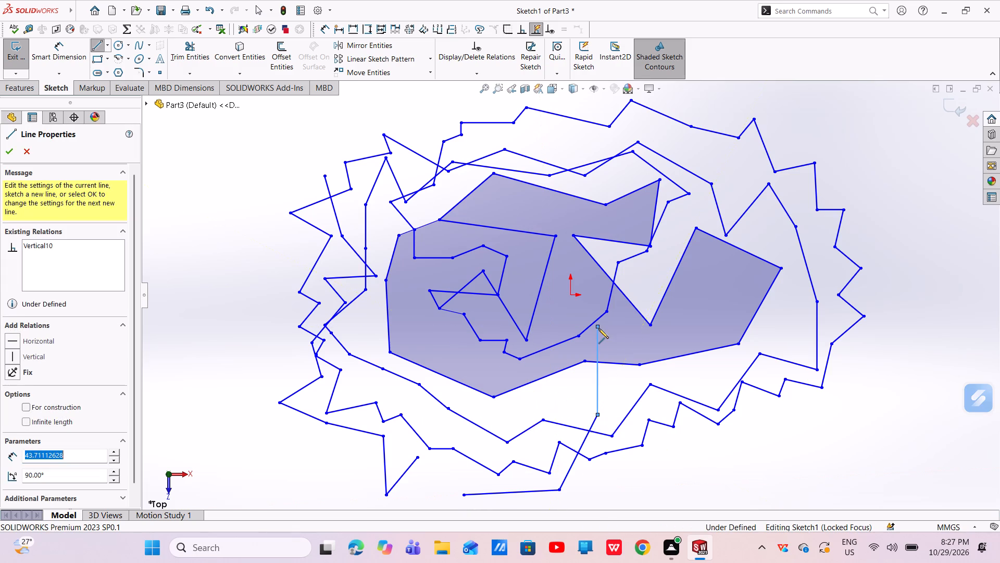
pyautogui.click(662, 310)
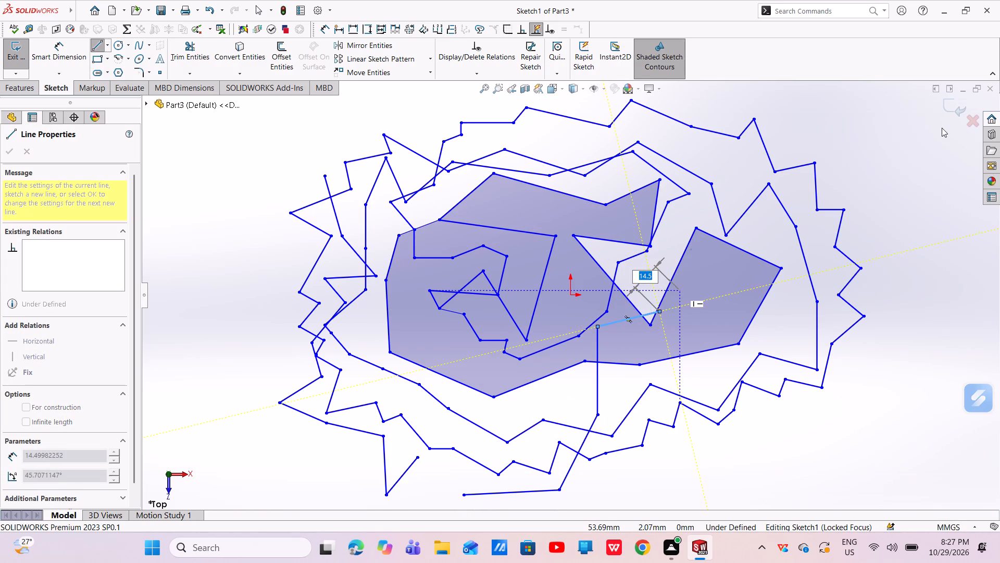
pyautogui.click(598, 353)
pyautogui.click(567, 321)
pyautogui.moveTo(531, 326); pyautogui.dragTo(520, 327)
pyautogui.click(514, 320)
# Sketch another line chain from just left of the origin, zigzagging across the notch to the outermost outline's upper-right side.
pyautogui.tripleClick(542, 311)
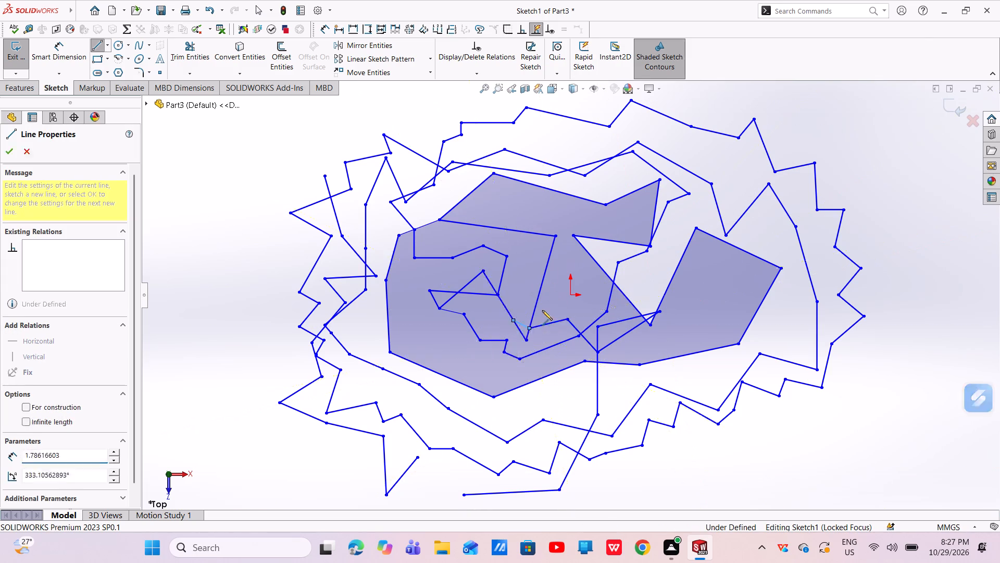
pyautogui.click(554, 279)
pyautogui.moveTo(584, 269); pyautogui.dragTo(597, 271)
pyautogui.moveTo(647, 252); pyautogui.dragTo(652, 247)
pyautogui.moveTo(661, 244); pyautogui.dragTo(668, 247)
pyautogui.click(678, 255)
pyautogui.moveTo(701, 201); pyautogui.dragTo(717, 196)
pyautogui.moveTo(744, 203); pyautogui.dragTo(756, 232)
pyautogui.moveTo(767, 231); pyautogui.dragTo(773, 224)
pyautogui.click(813, 177)
# Continue the chain down between the shaded shape and the second outline's right side, turning back left below the shape's lower-right corner.
pyautogui.click(778, 324)
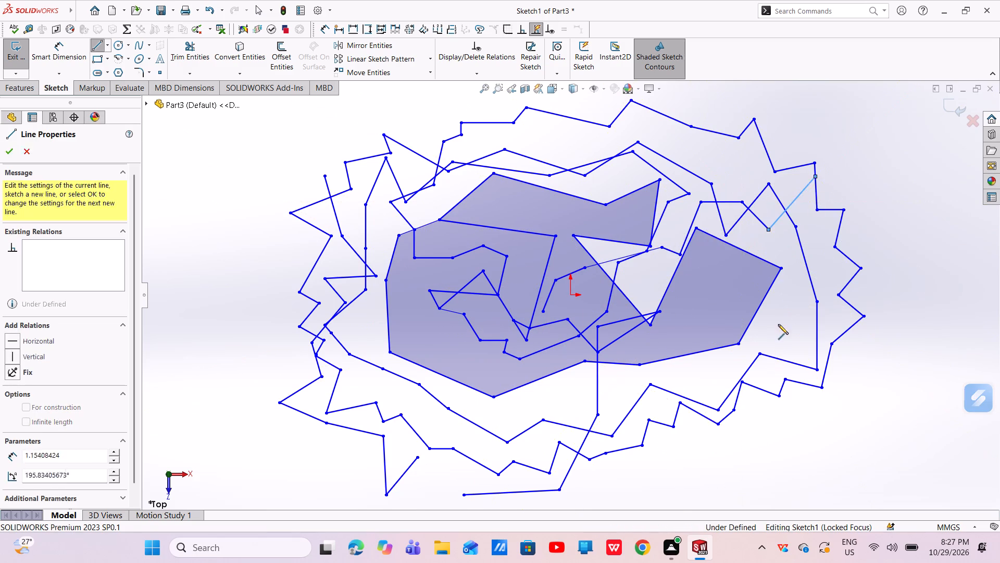
pyautogui.click(788, 345)
pyautogui.click(732, 346)
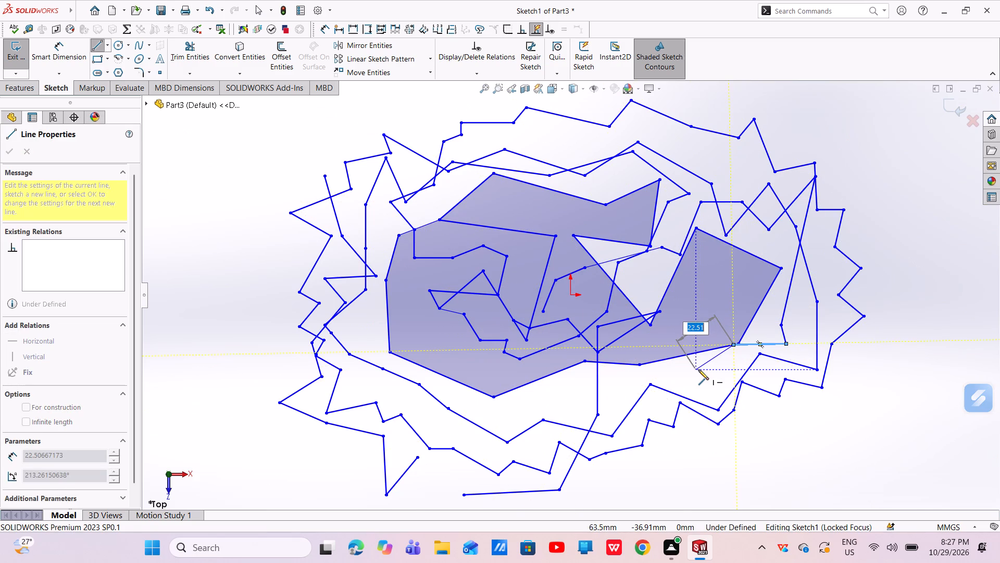
pyautogui.click(698, 370)
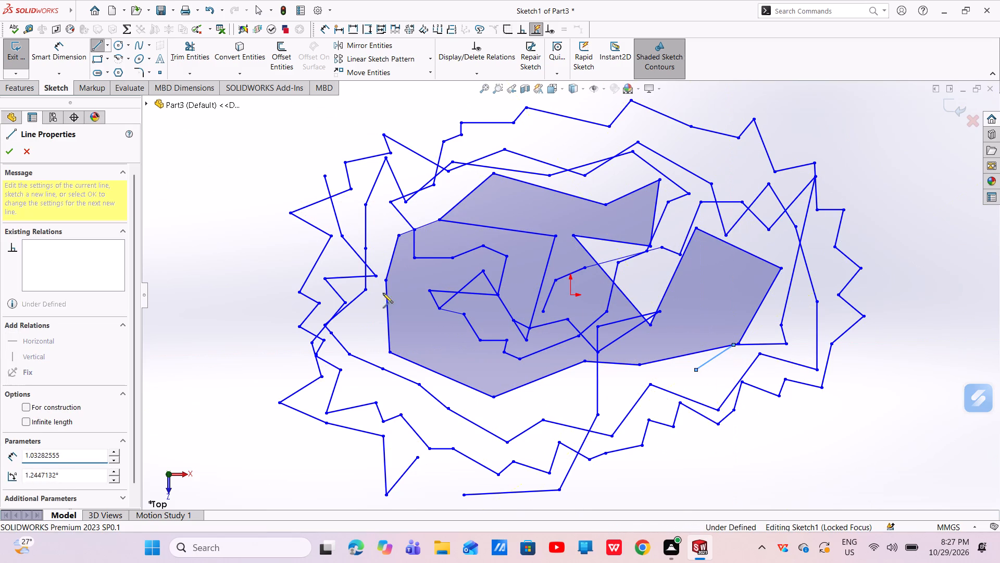
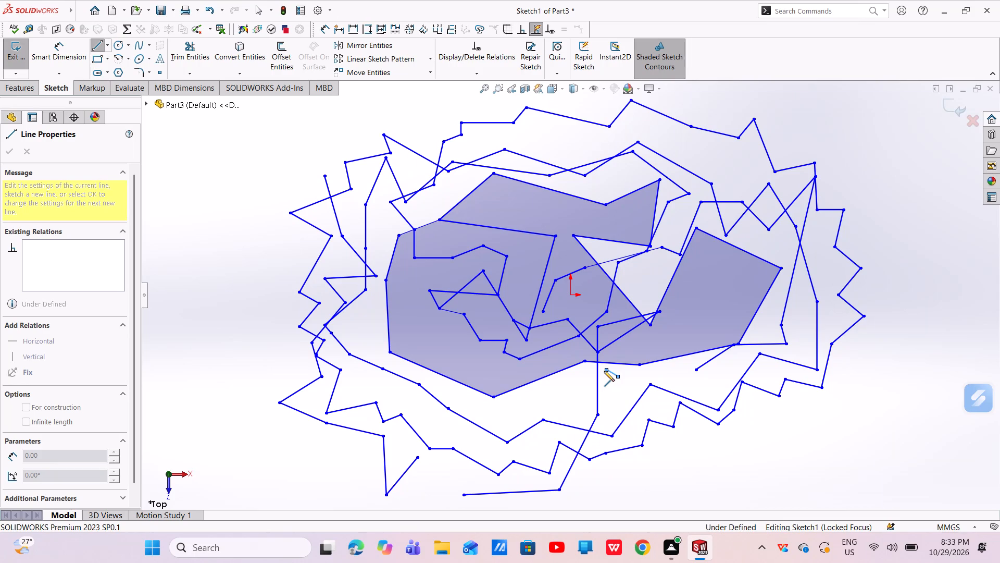
# Continue the line chain left to a point just beneath the shaded shape's lower edge, beside the long vertical line.
pyautogui.click(604, 371)
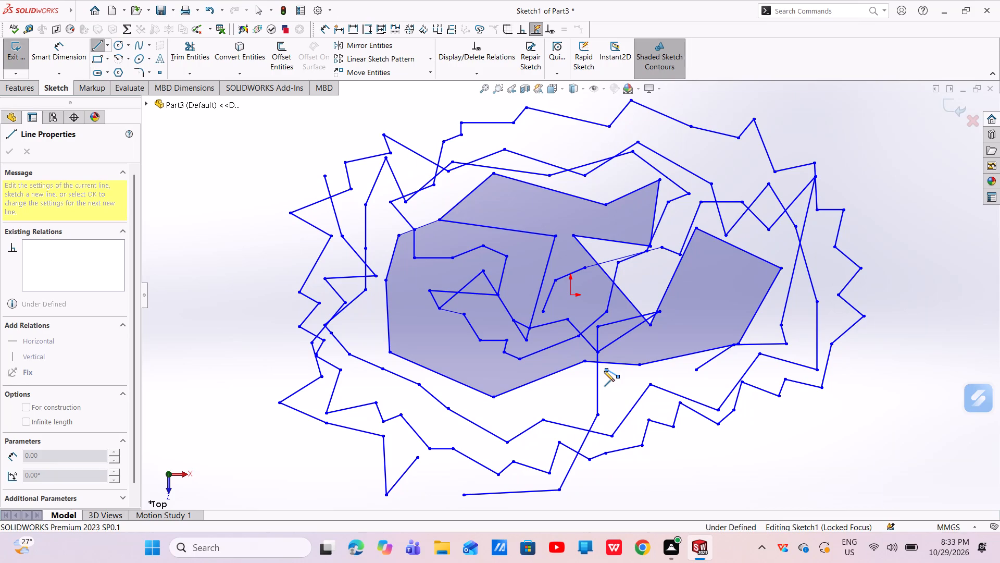
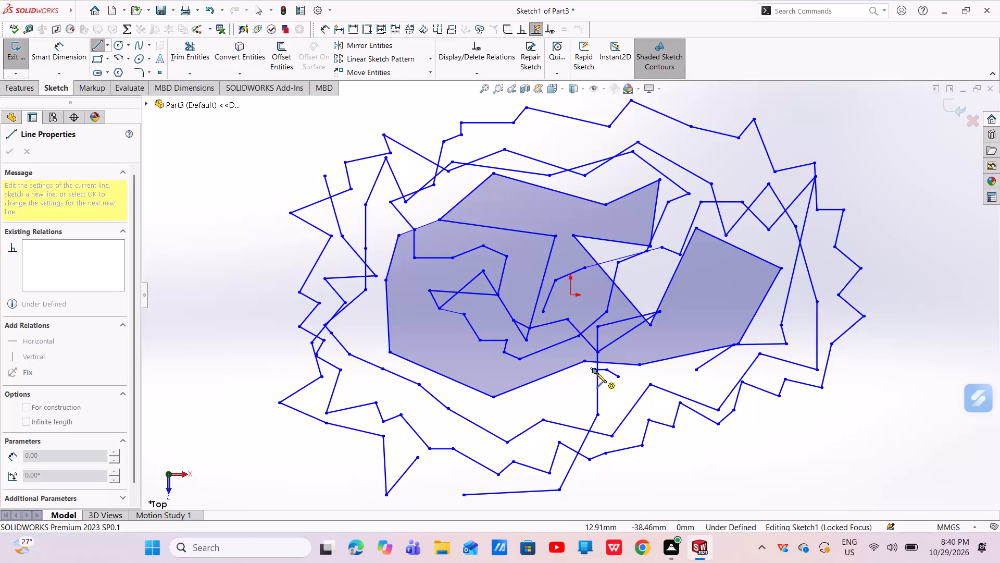
# Start a short line about 5.5 mm long from the shaded shape's lower edge, running down perpendicular to that edge.
pyautogui.moveTo(566, 372); pyautogui.dragTo(568, 378)
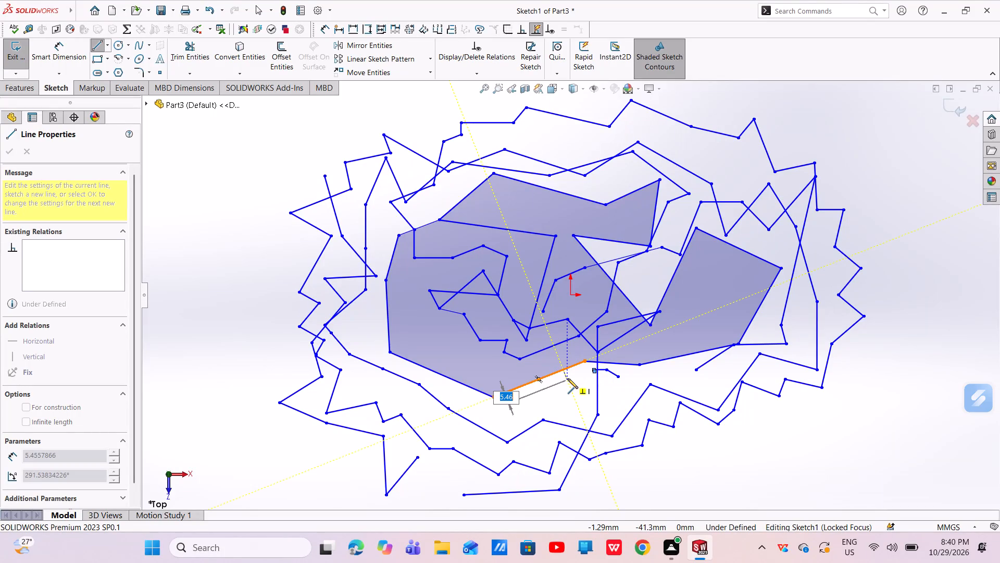
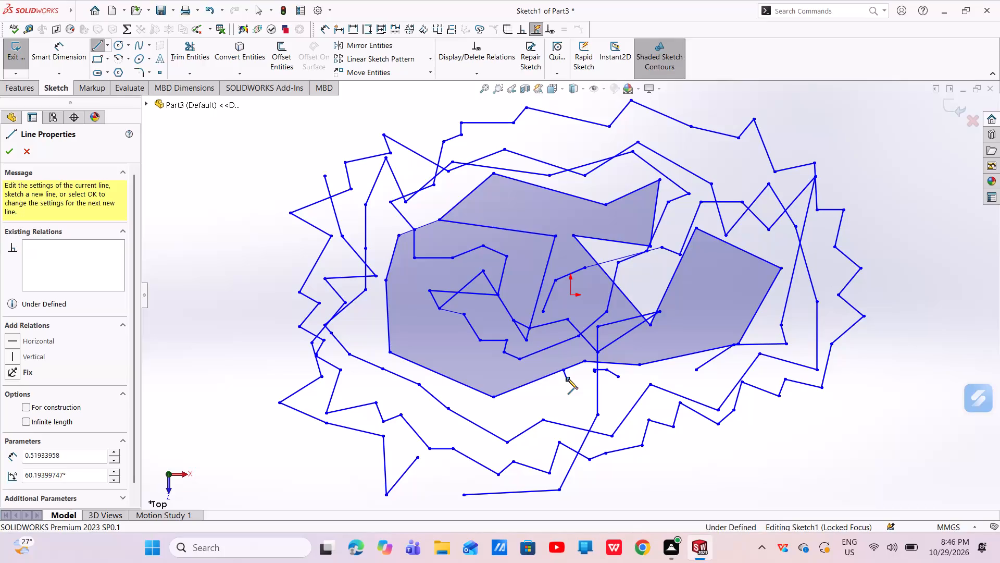
# Place a line point on the shaded shape's lower slanted edge, vertically aligned with the inner chain's vertex just above it.
pyautogui.click(518, 388)
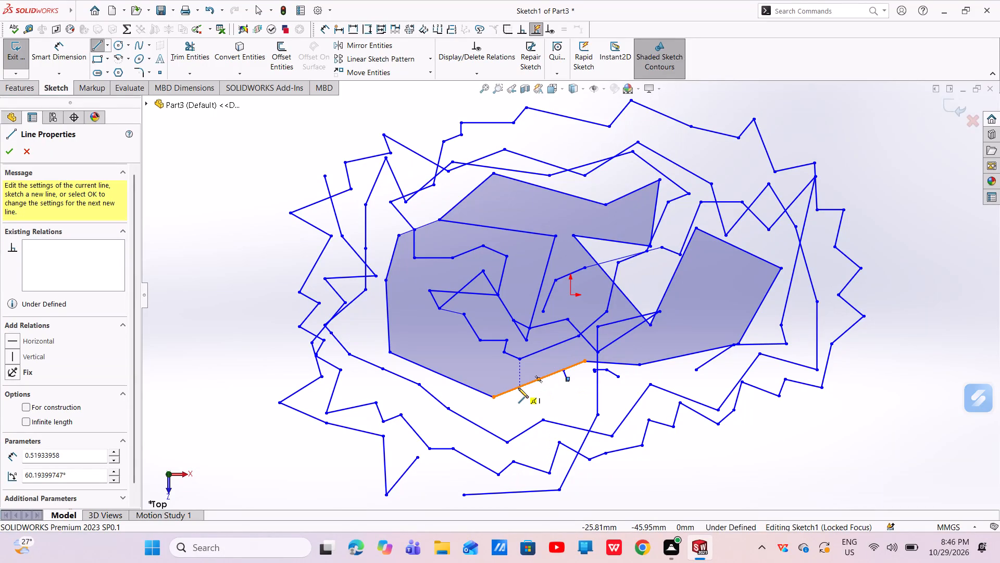
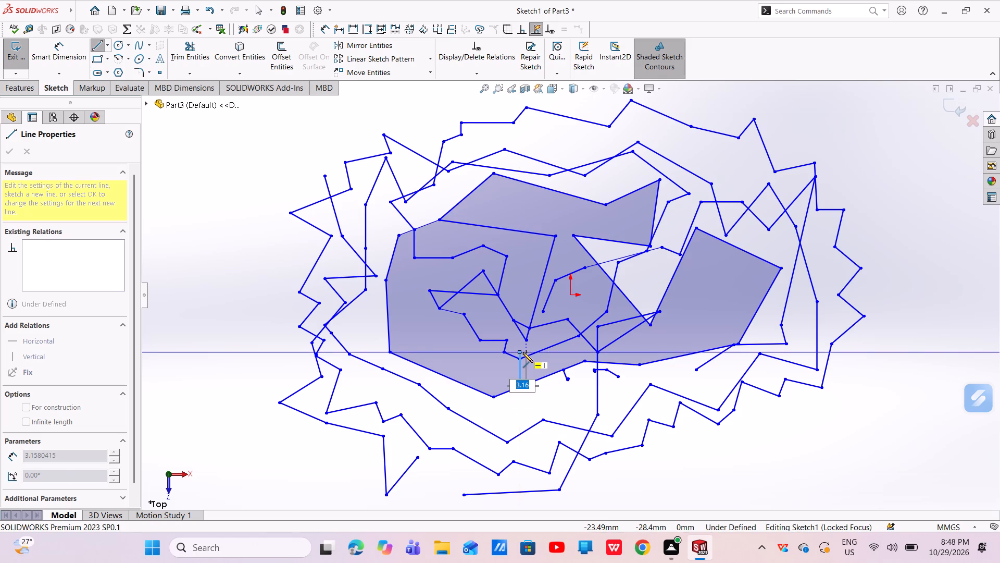
# End the line chain and delete every sketched line from the Top Plane sketch, including the leftover zigzag at its outer edge.
pyautogui.press('Escape')
pyautogui.press('Escape')
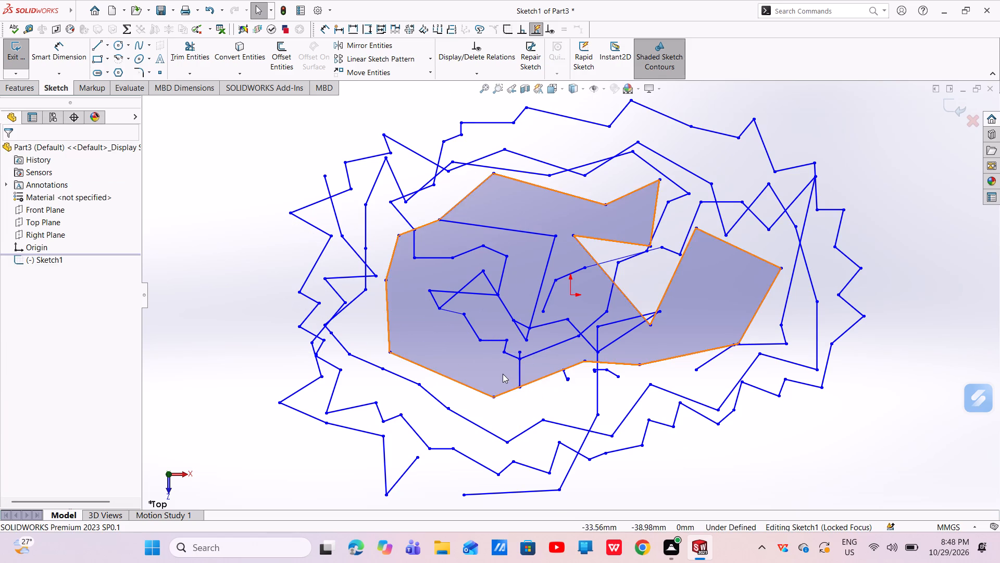
pyautogui.scroll(3, 508, 367)
pyautogui.moveTo(714, 450); pyautogui.dragTo(398, 181)
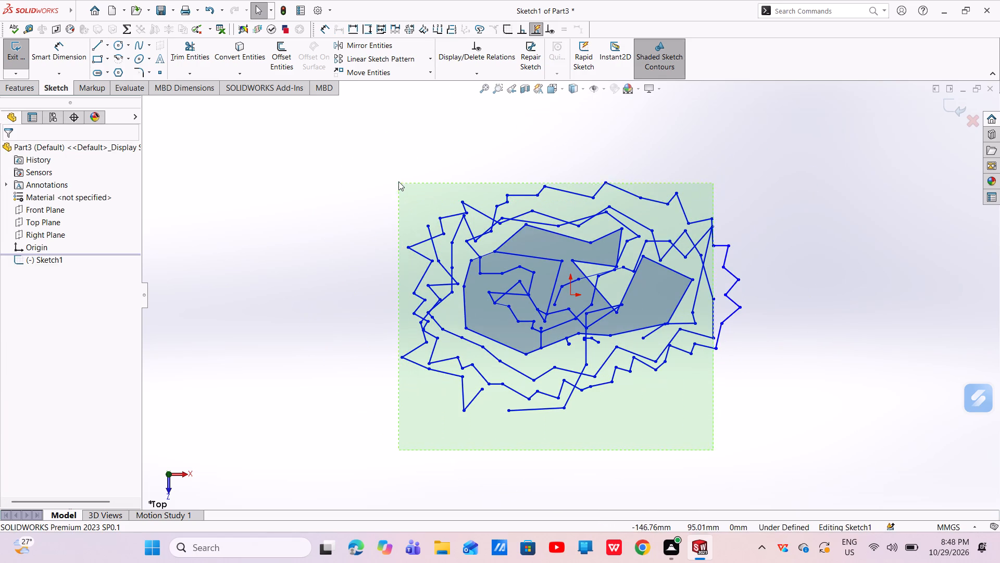
pyautogui.moveTo(398, 181); pyautogui.dragTo(397, 179)
pyautogui.rightClick(397, 179)
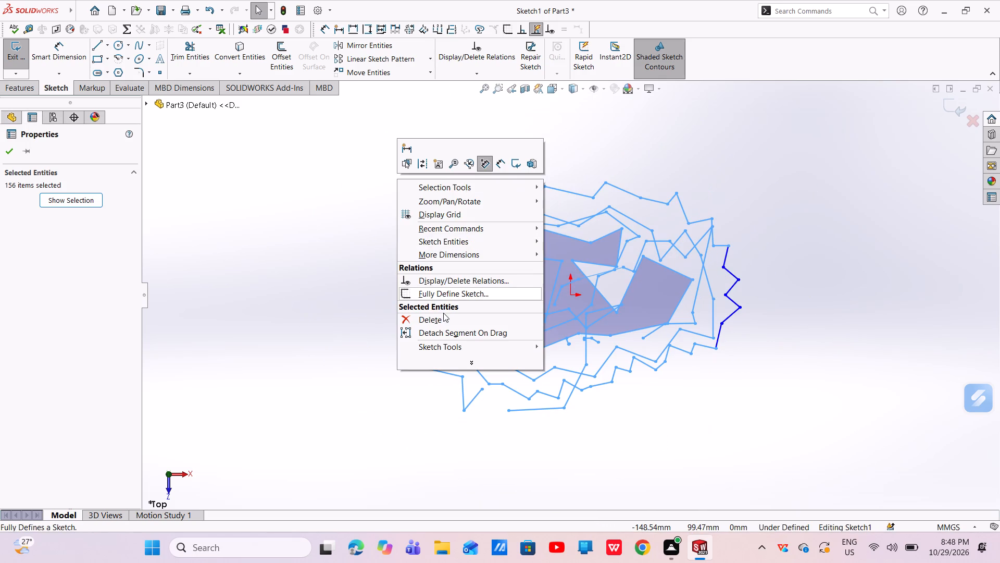
pyautogui.click(443, 313)
pyautogui.moveTo(761, 411); pyautogui.dragTo(492, 201)
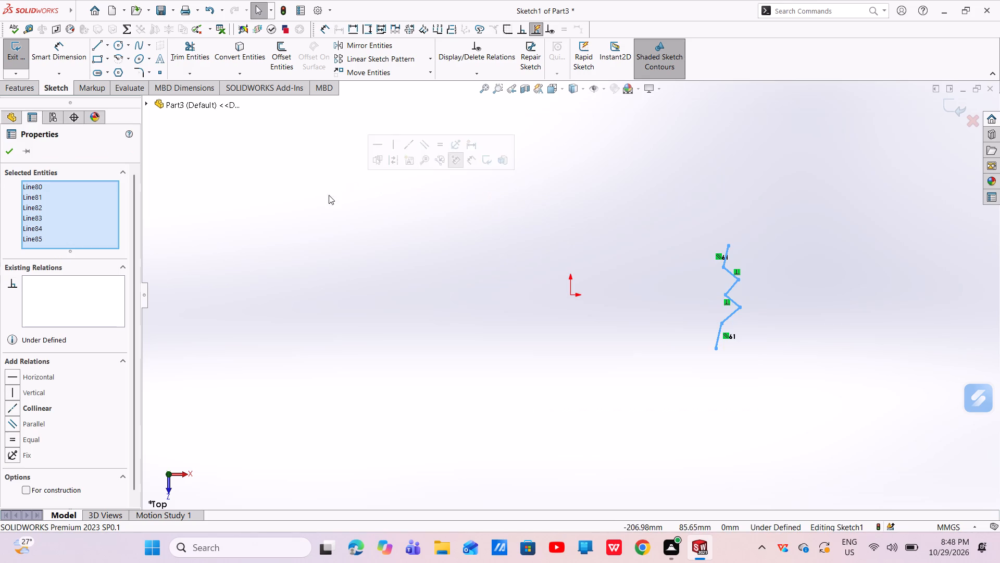
pyautogui.rightClick(316, 203)
pyautogui.click(360, 350)
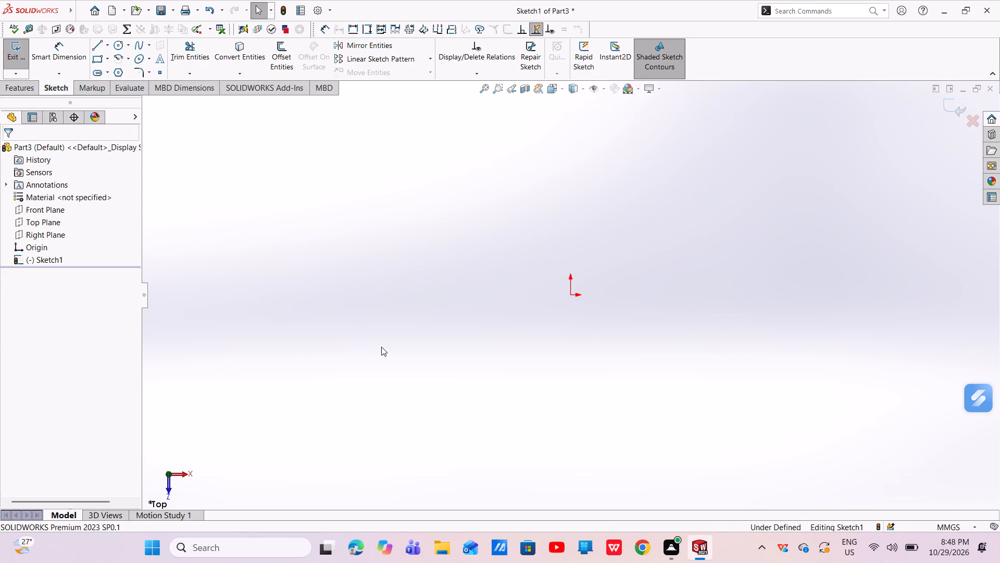
pyautogui.press('Escape')
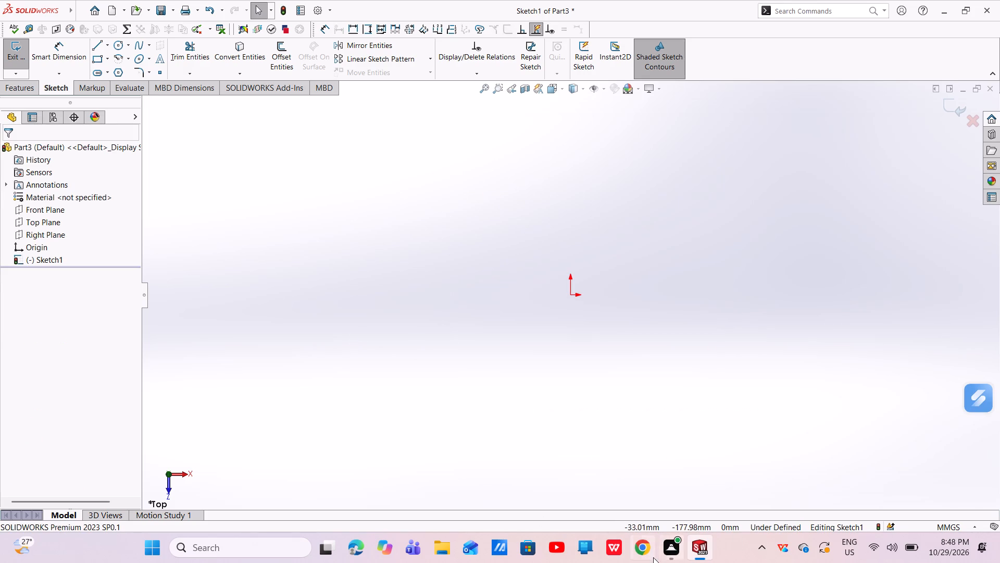
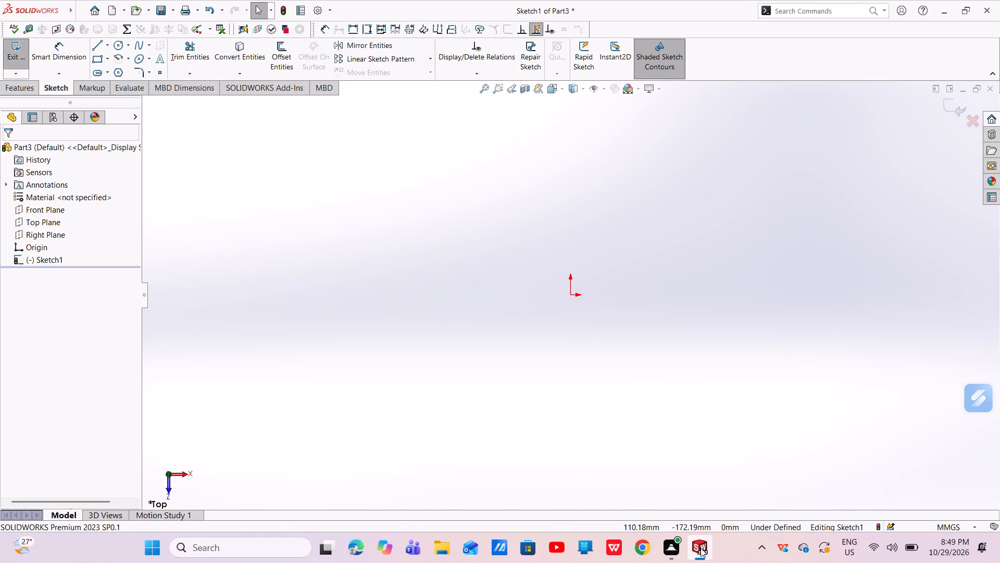
# Exit the emptied sketch on the Top Plane.
pyautogui.click(647, 487)
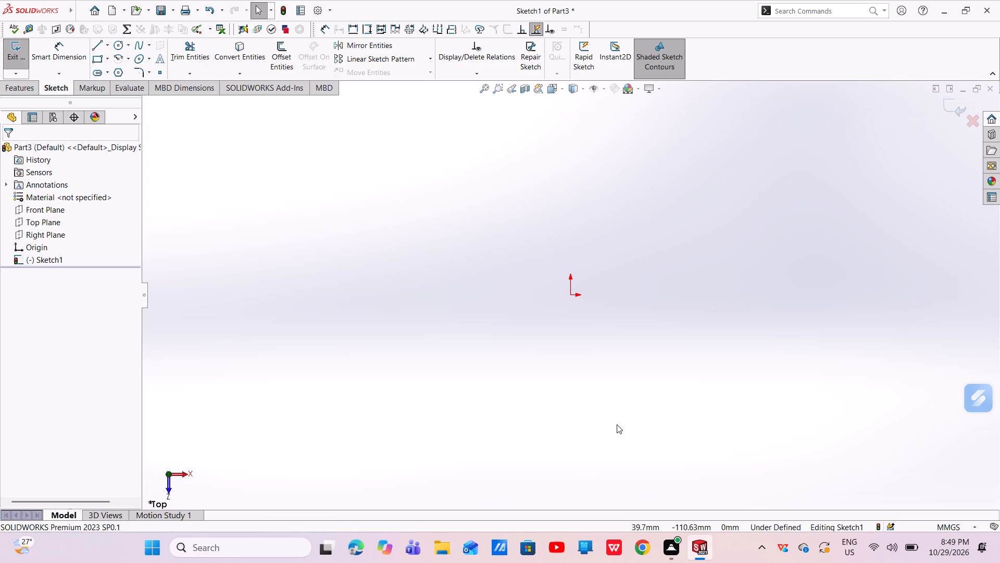
pyautogui.click(44, 223)
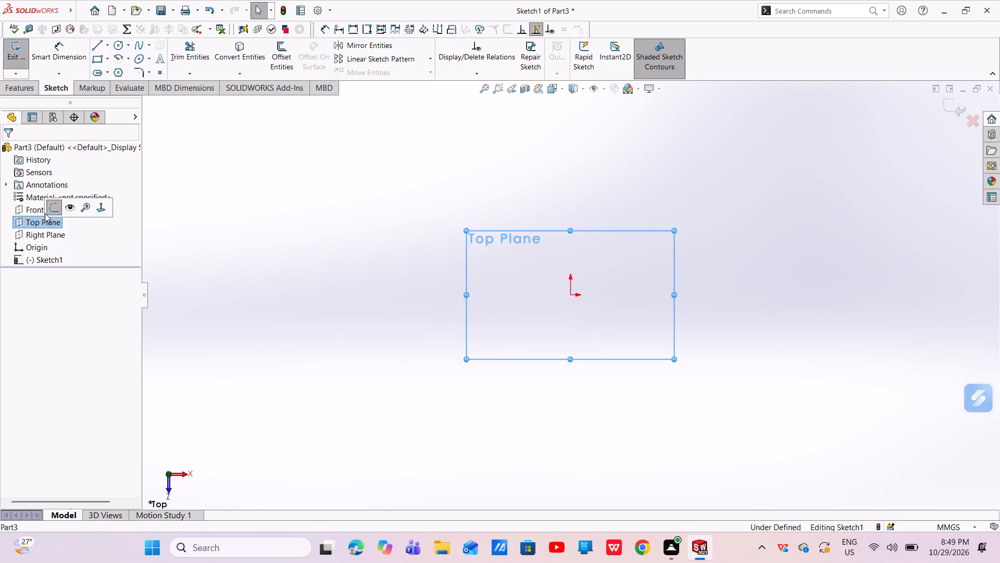
pyautogui.click(51, 210)
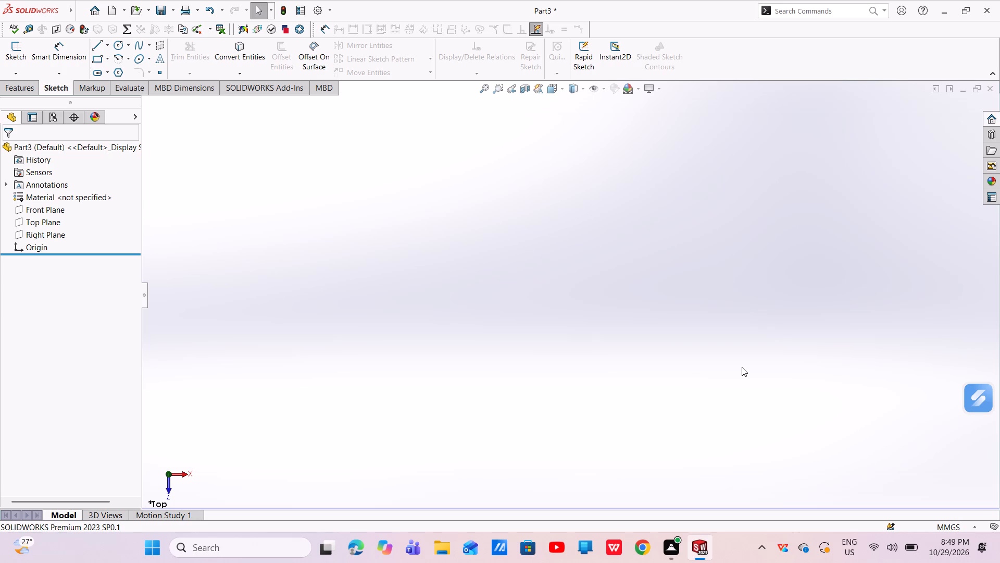
# Start a new sketch on the Top Plane and draw a center rectangle about 96 mm high, centred on the origin.
pyautogui.click(39, 224)
pyautogui.click(43, 210)
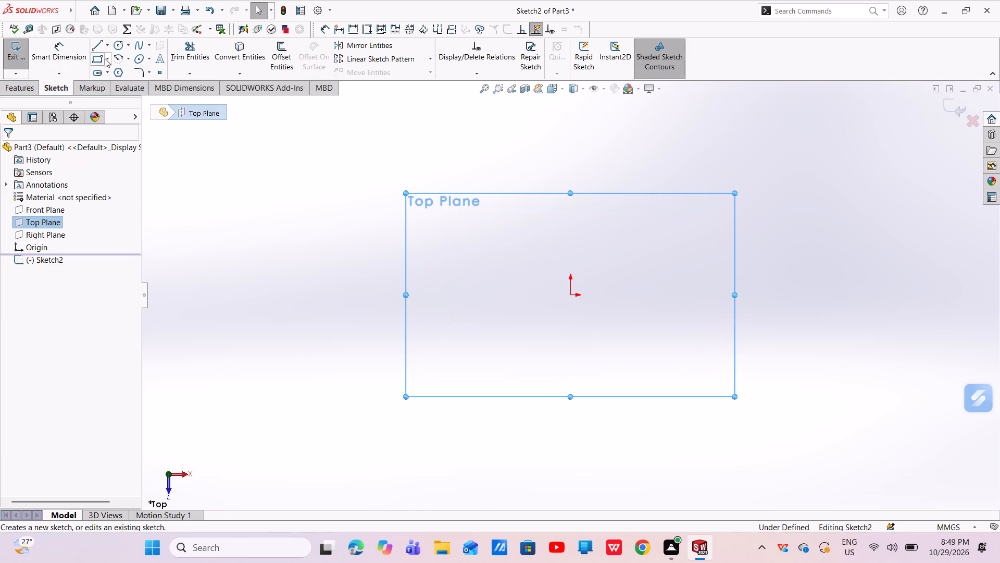
pyautogui.click(105, 59)
pyautogui.click(111, 84)
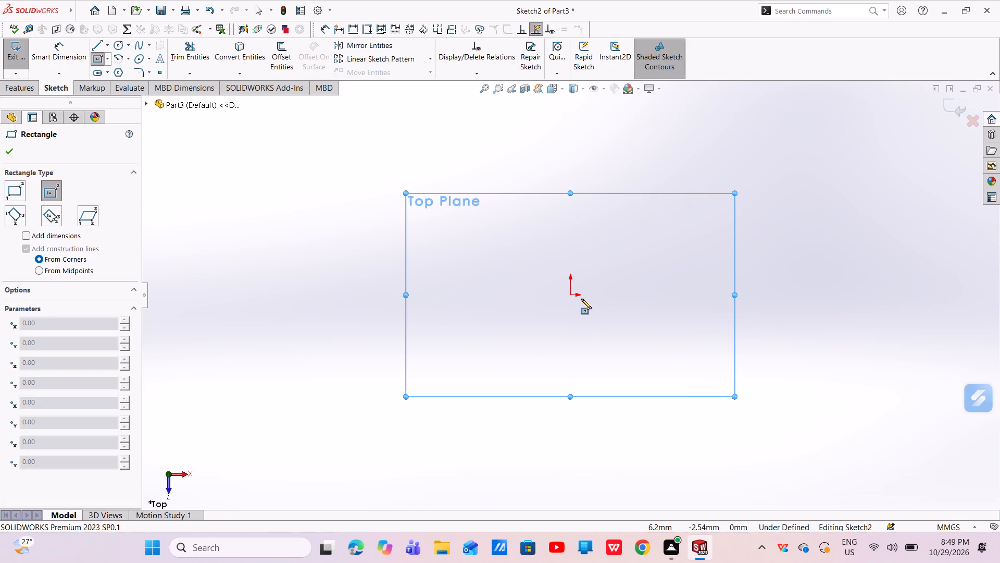
pyautogui.click(572, 293)
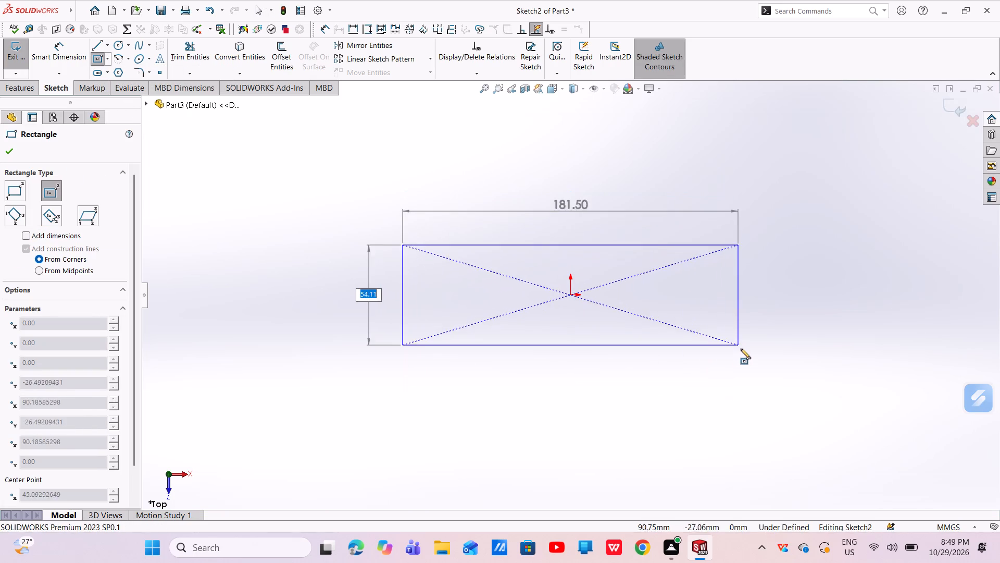
pyautogui.click(748, 384)
pyautogui.rightClick(748, 385)
pyautogui.click(753, 390)
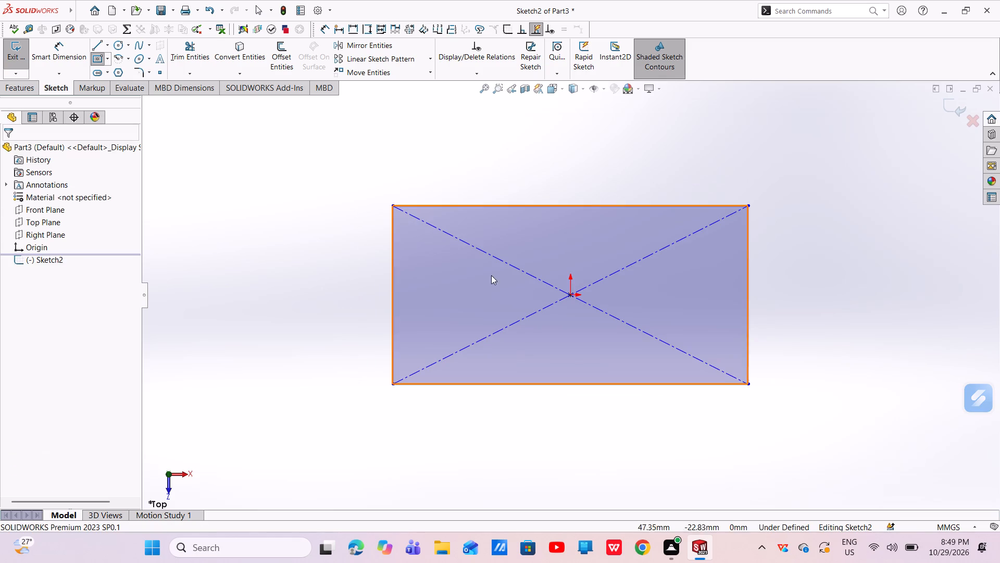
# Dimension the rectangle's short vertical side to 165.1 mm.
pyautogui.click(65, 50)
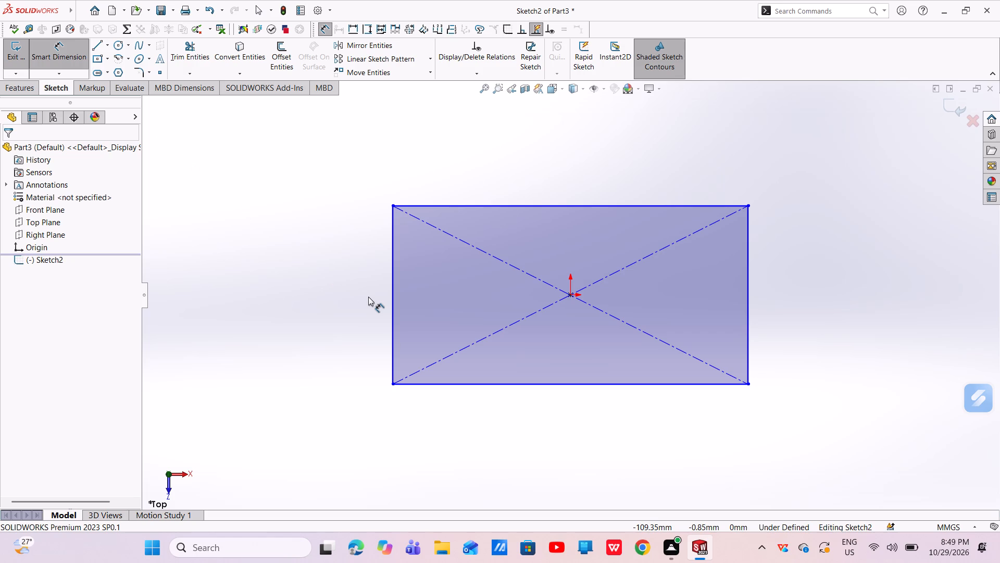
pyautogui.click(394, 315)
pyautogui.click(319, 295)
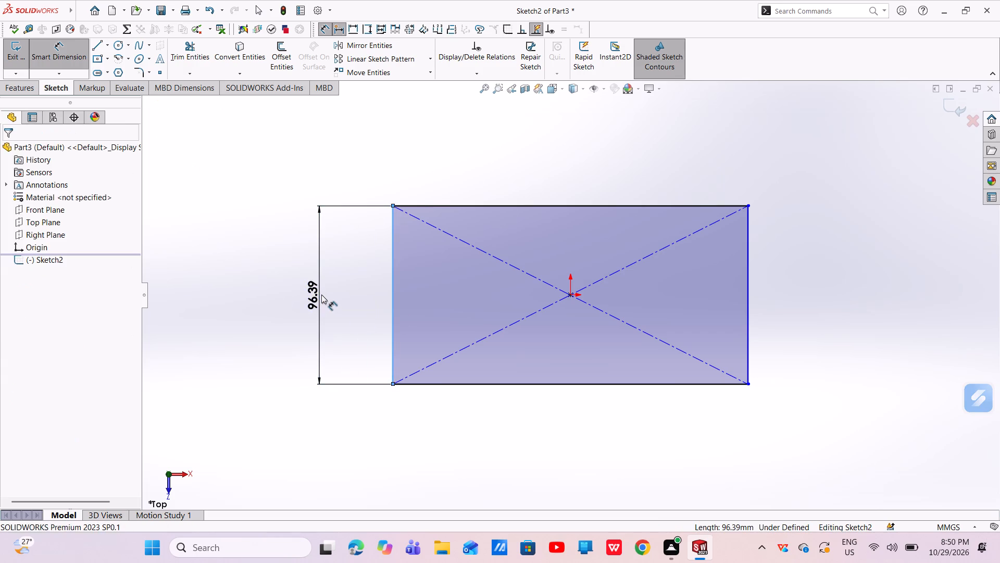
pyautogui.press('BackSpace')
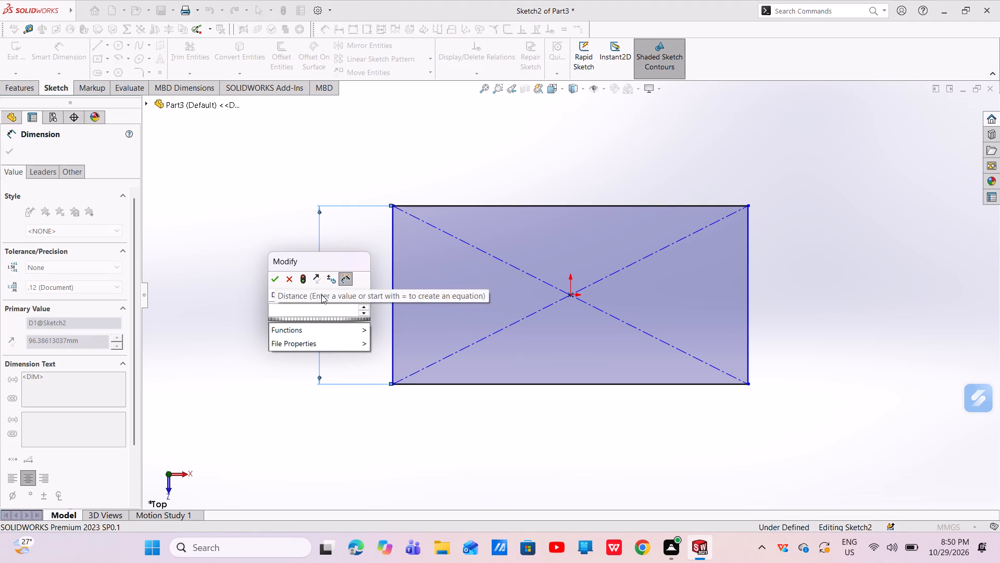
pyautogui.write('165.')
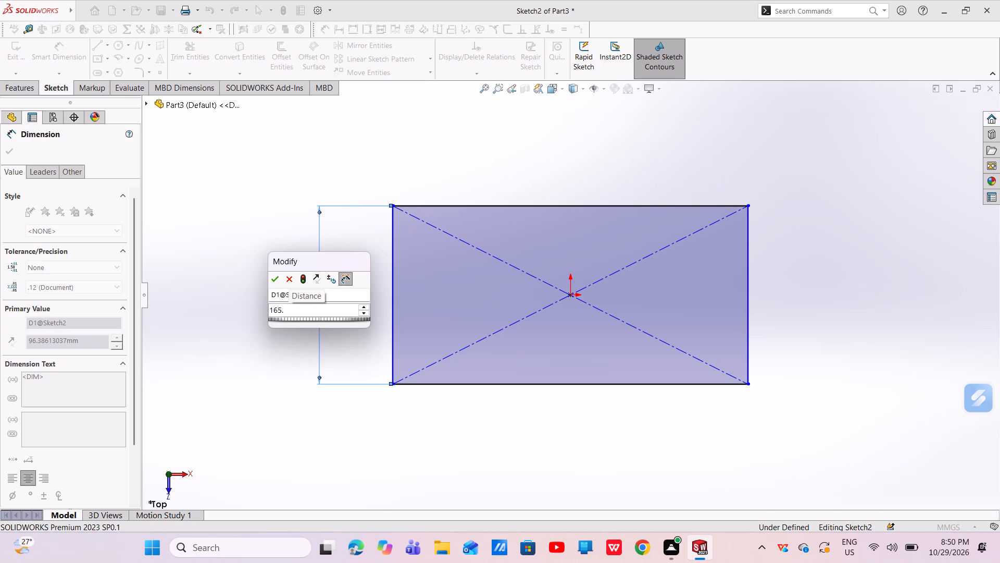
pyautogui.press('1')
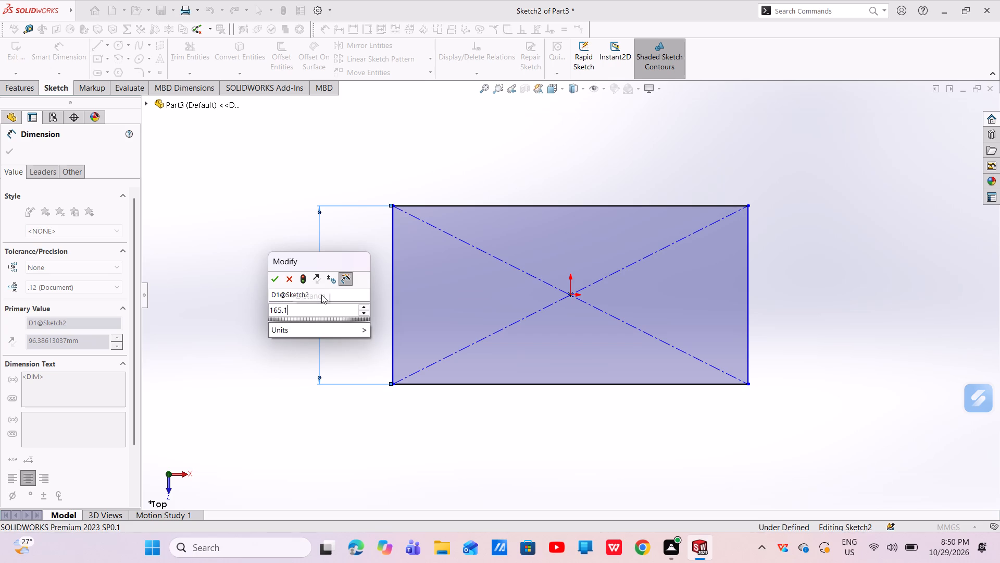
pyautogui.press('Return')
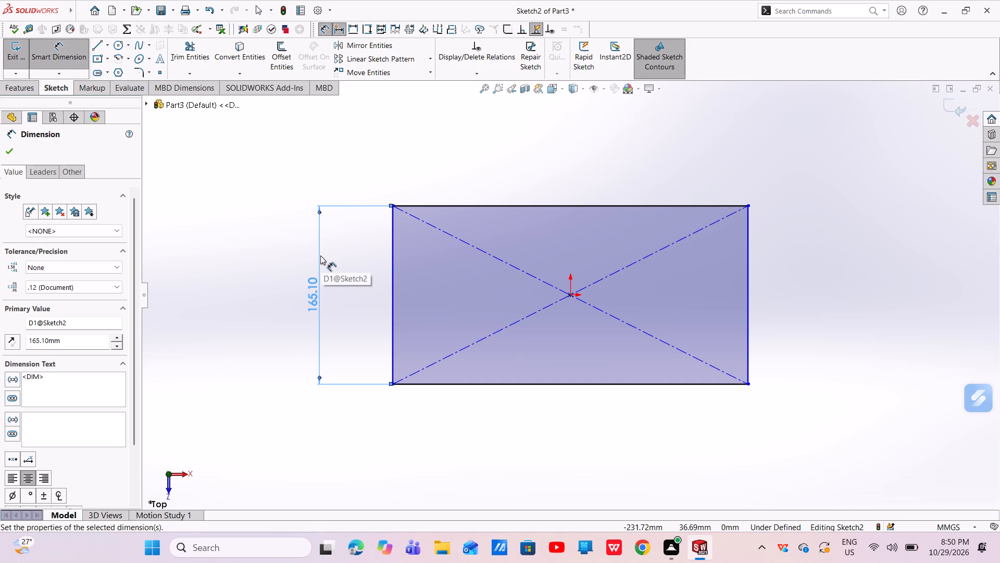
# Dimension the rectangle's long horizontal side to 508 mm.
pyautogui.click(545, 205)
pyautogui.click(530, 167)
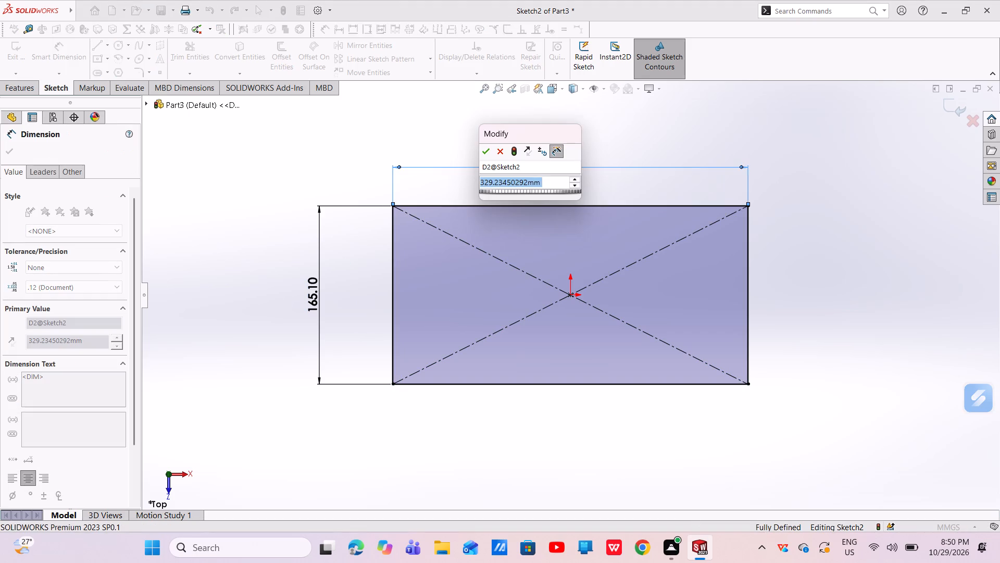
pyautogui.press('BackSpace')
pyautogui.write('508')
pyautogui.press('Return')
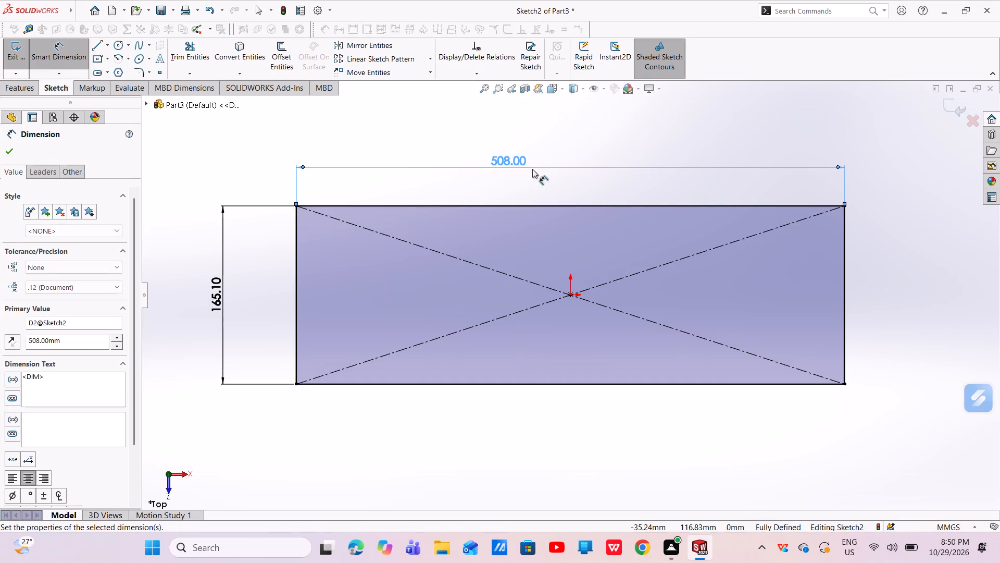
pyautogui.scroll(2, 568, 272)
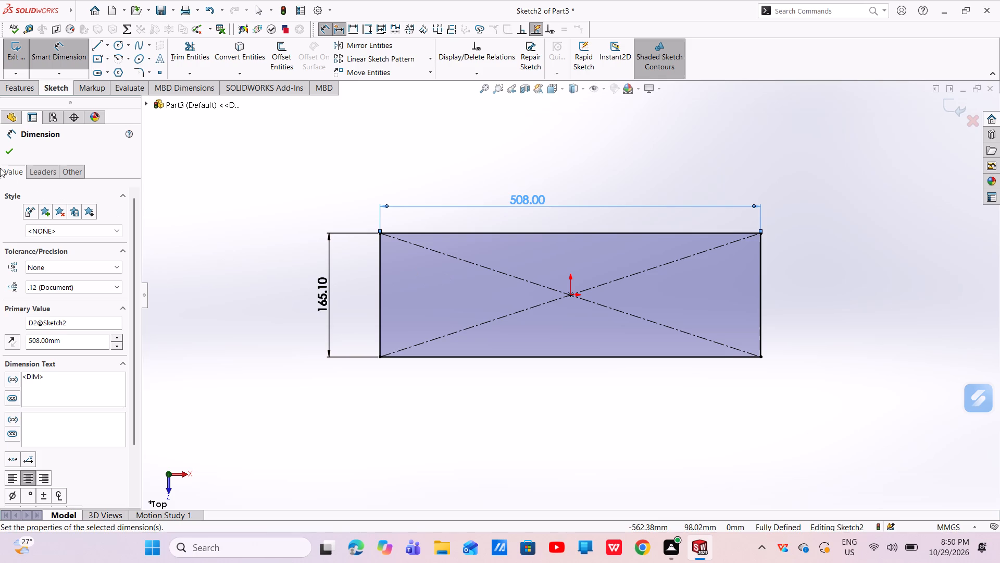
pyautogui.click(7, 155)
# Extrude the rectangle as a blind boss 63.5 mm deep.
pyautogui.click(7, 96)
pyautogui.click(9, 92)
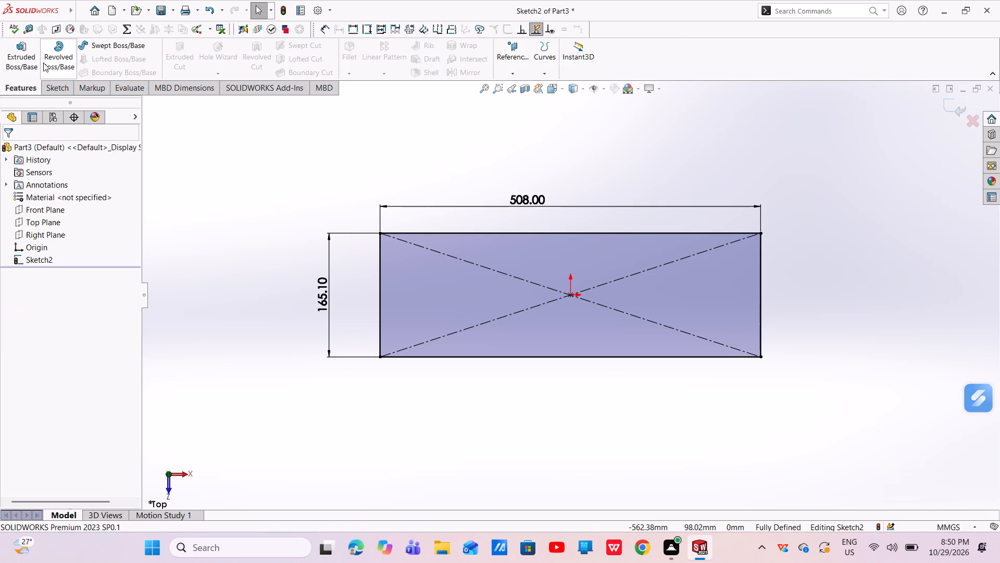
pyautogui.click(24, 56)
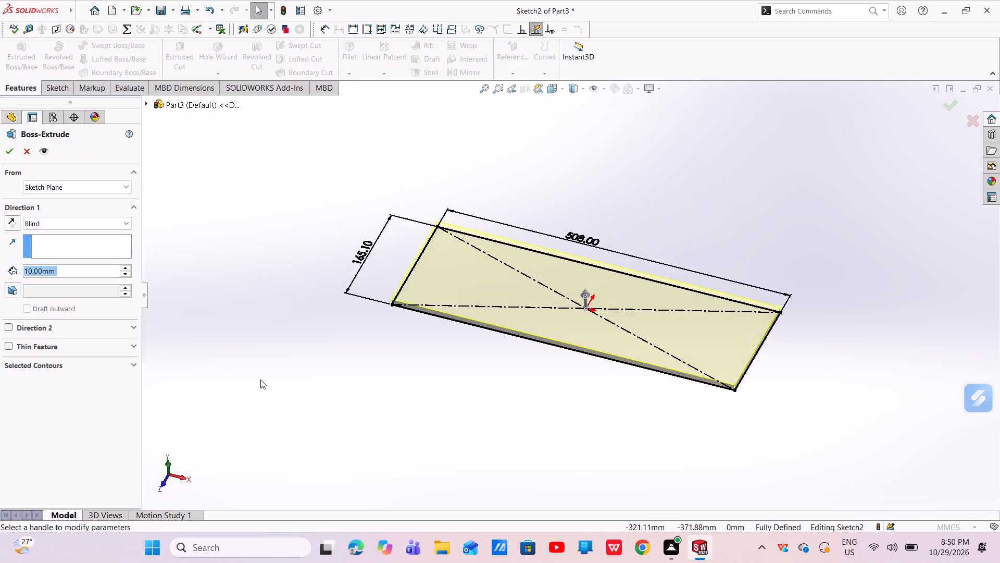
pyautogui.press('BackSpace')
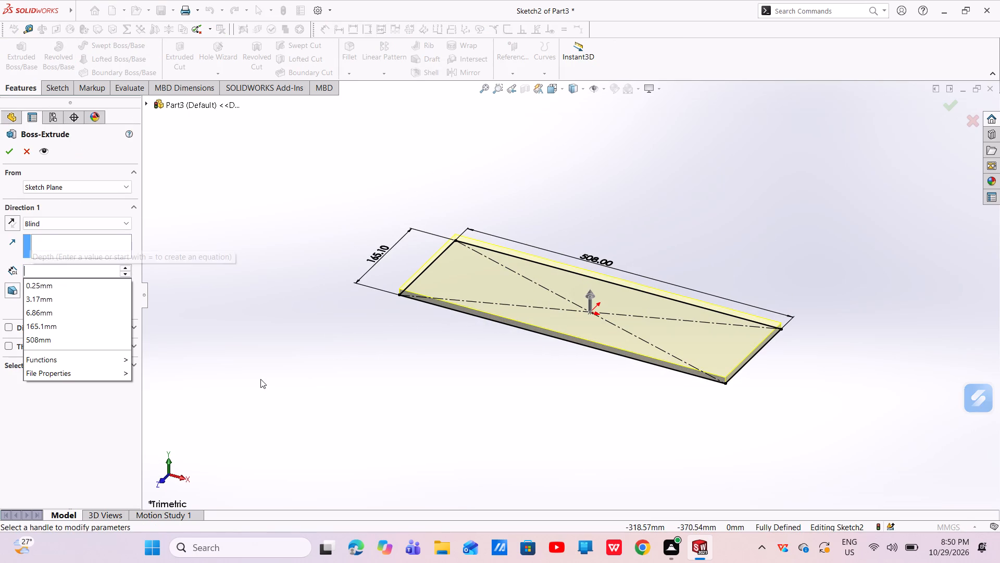
pyautogui.write('63.5')
pyautogui.press('Return')
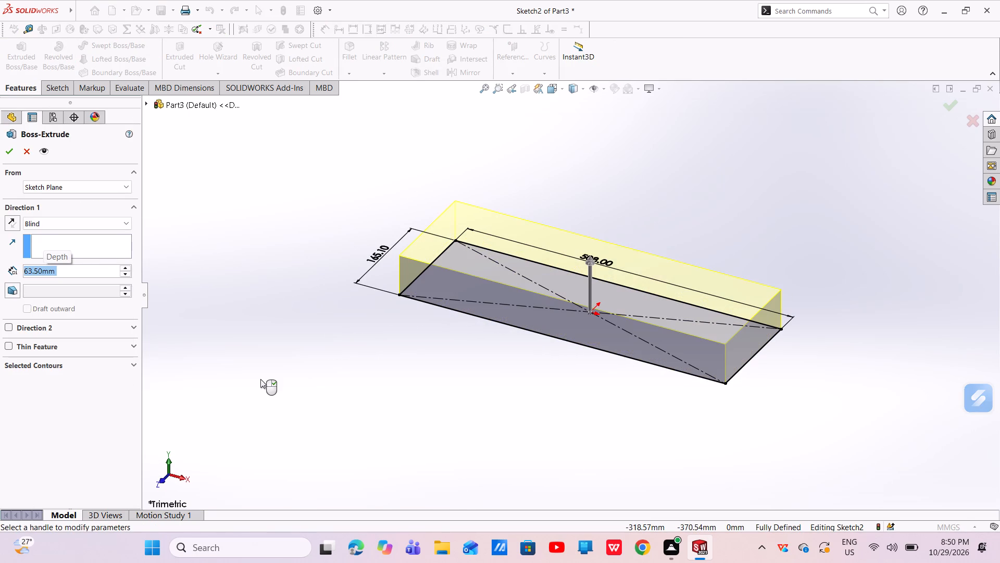
pyautogui.click(5, 153)
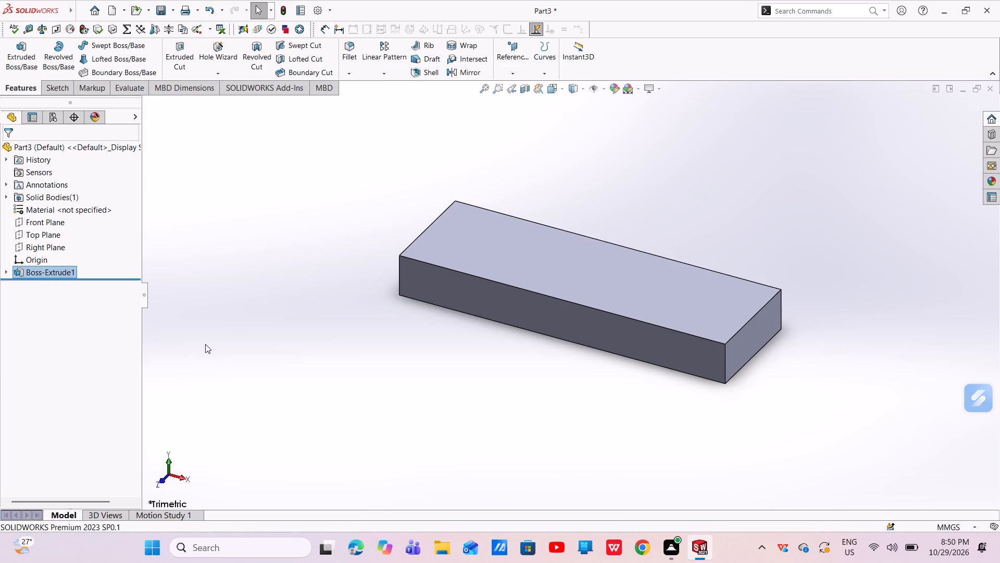
# On the block's top face, sketch three spaced circles: left radius about 51 mm, middle about 61 mm on the origin, and one near the right end.
pyautogui.click(619, 273)
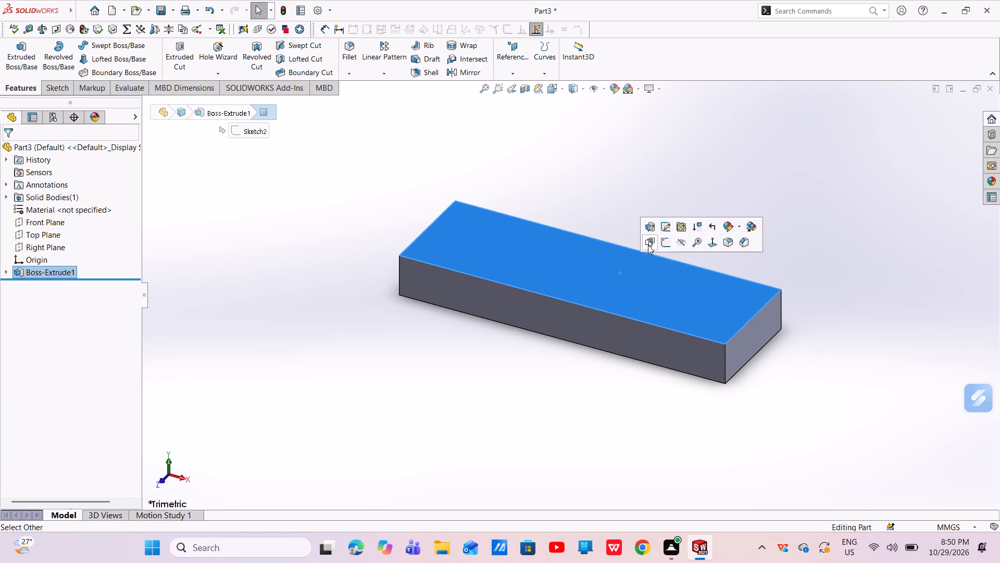
pyautogui.click(663, 244)
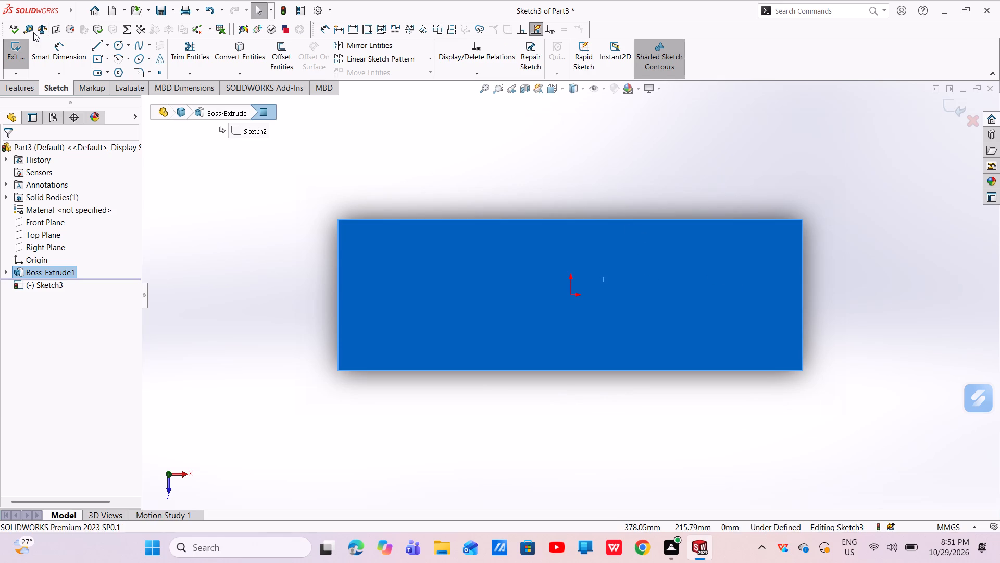
pyautogui.click(115, 46)
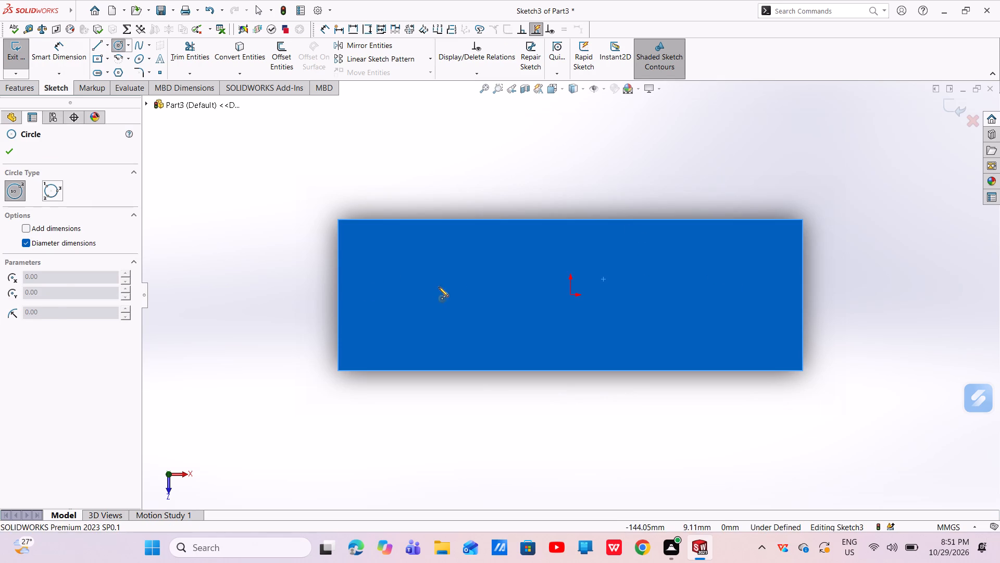
pyautogui.click(439, 287)
pyautogui.click(462, 327)
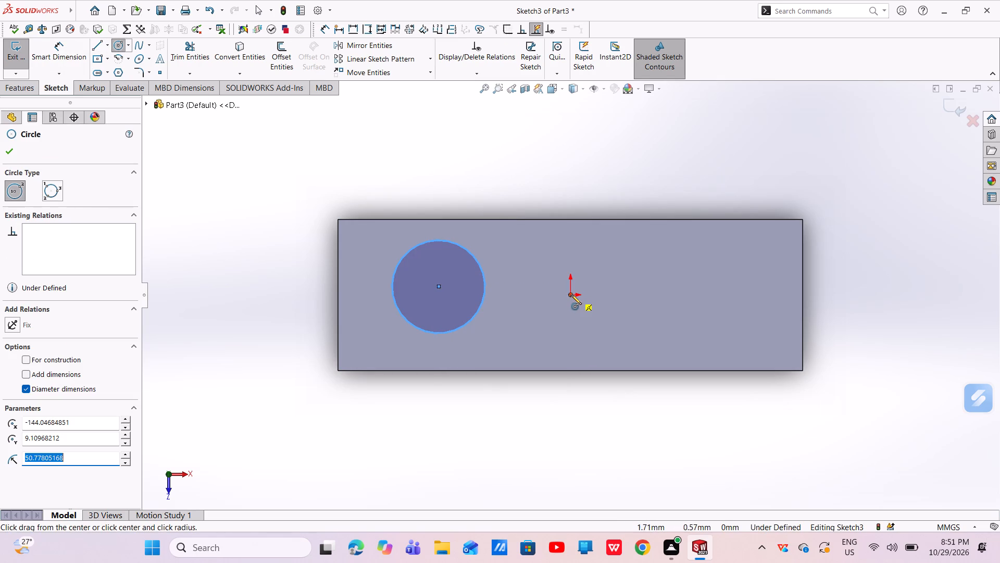
pyautogui.click(571, 295)
pyautogui.click(621, 317)
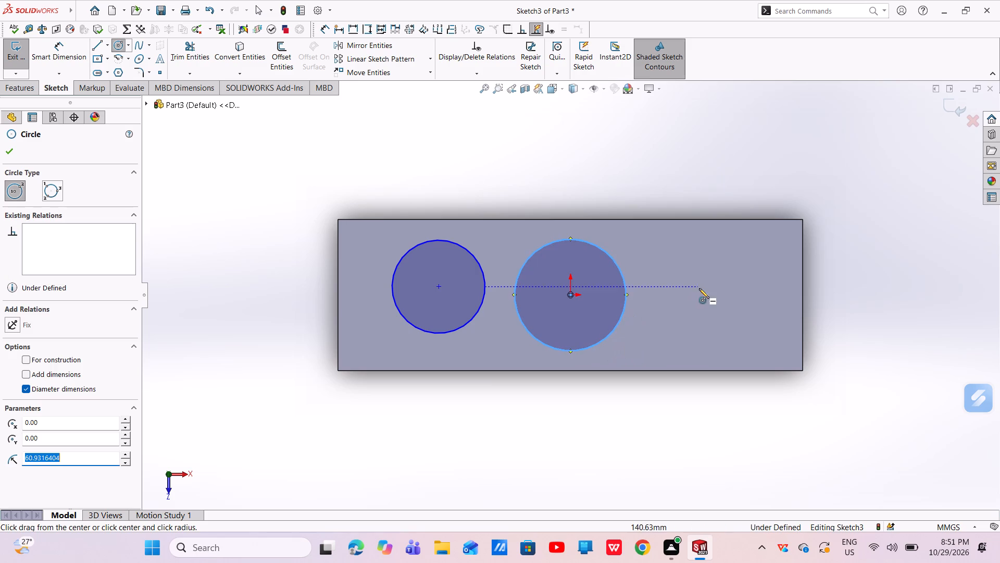
pyautogui.click(733, 296)
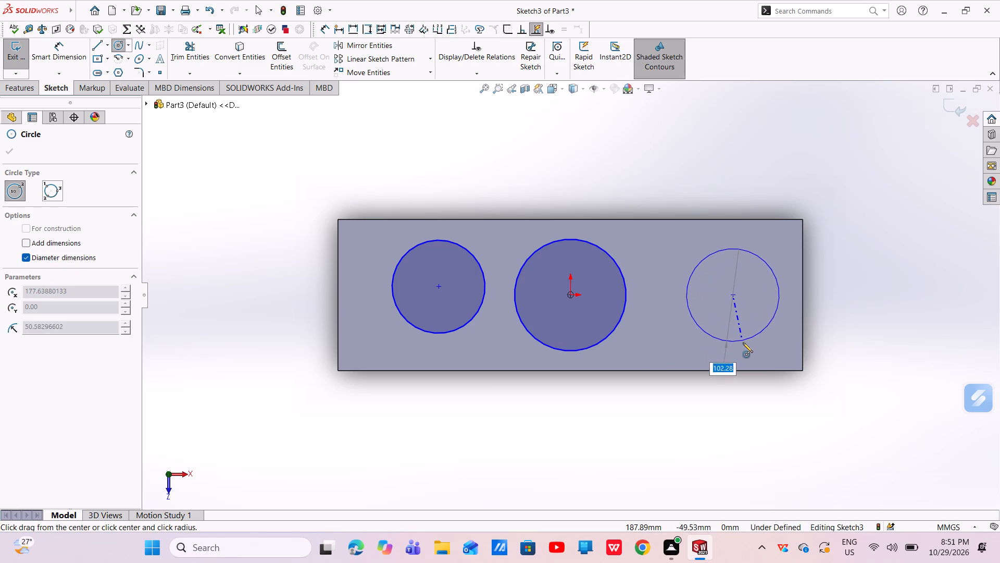
pyautogui.click(743, 342)
pyautogui.rightClick(743, 342)
pyautogui.click(764, 349)
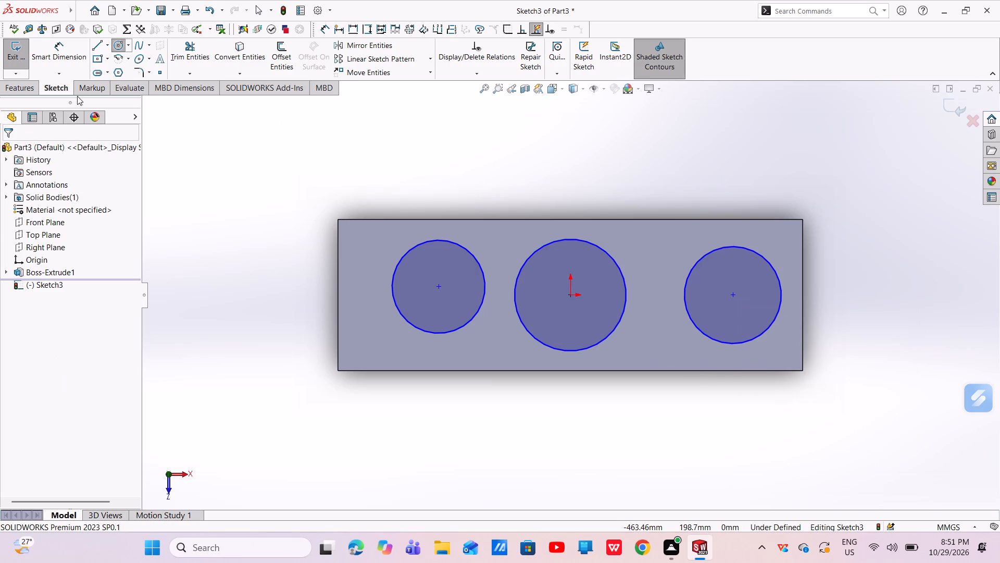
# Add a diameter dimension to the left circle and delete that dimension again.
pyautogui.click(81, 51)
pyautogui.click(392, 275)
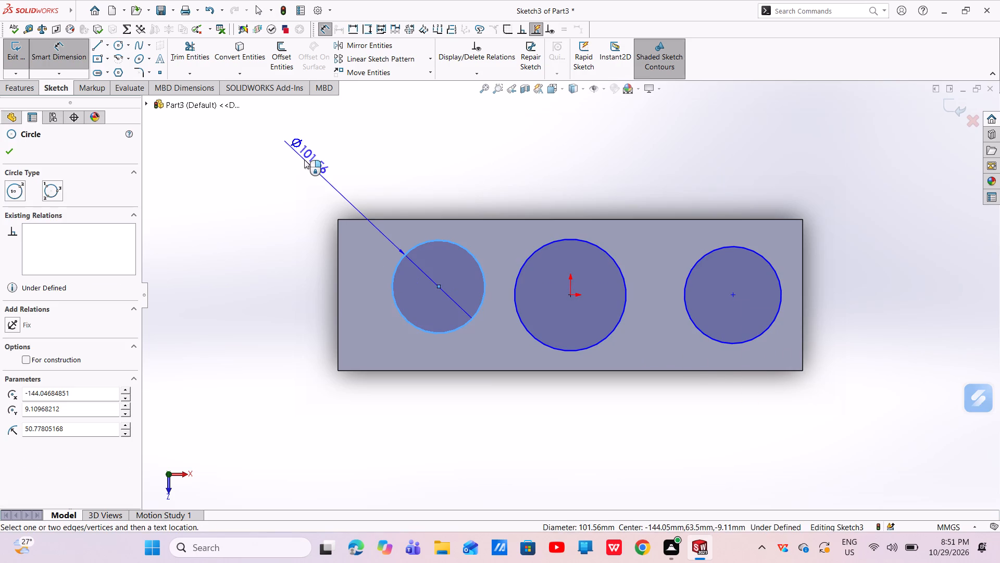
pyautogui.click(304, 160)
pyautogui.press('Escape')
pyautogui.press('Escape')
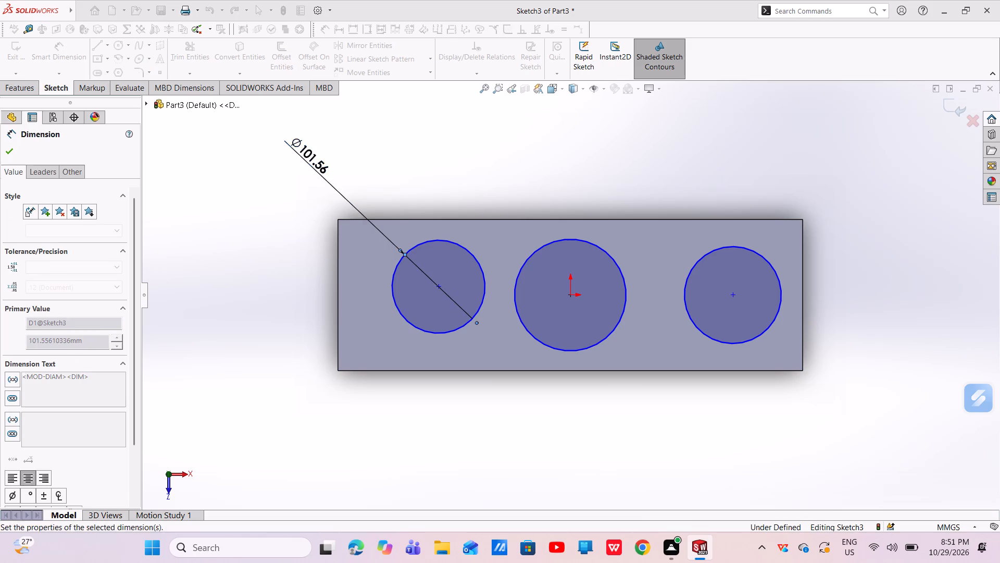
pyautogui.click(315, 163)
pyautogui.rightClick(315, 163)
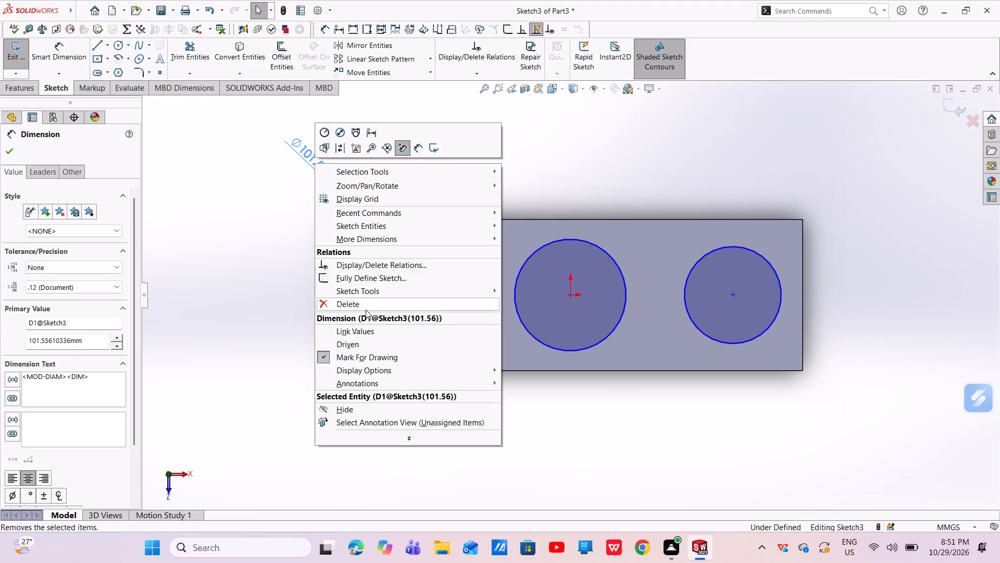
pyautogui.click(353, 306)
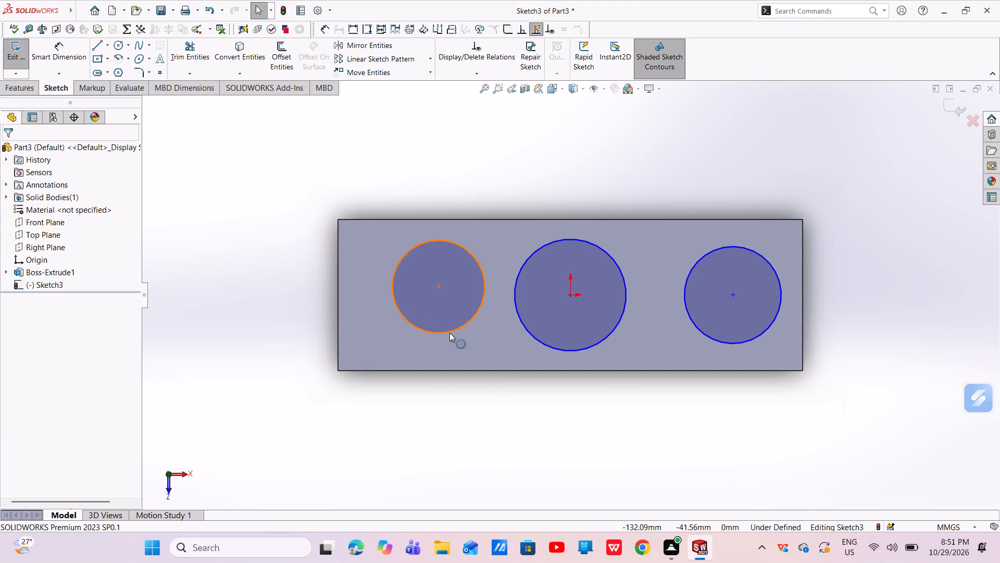
# Select all three circles and apply an Equal relation between them.
pyautogui.keyDown('ctrl'); pyautogui.click(449, 333); pyautogui.keyUp('ctrl')
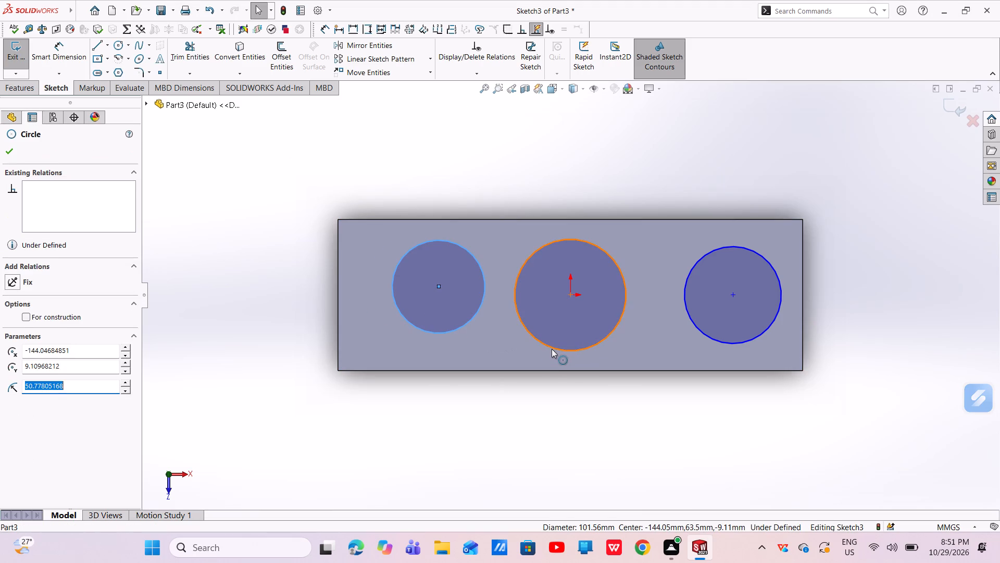
pyautogui.keyDown('ctrl'); pyautogui.click(552, 349); pyautogui.keyUp('ctrl')
pyautogui.keyDown('ctrl'); pyautogui.click(726, 341); pyautogui.keyUp('ctrl')
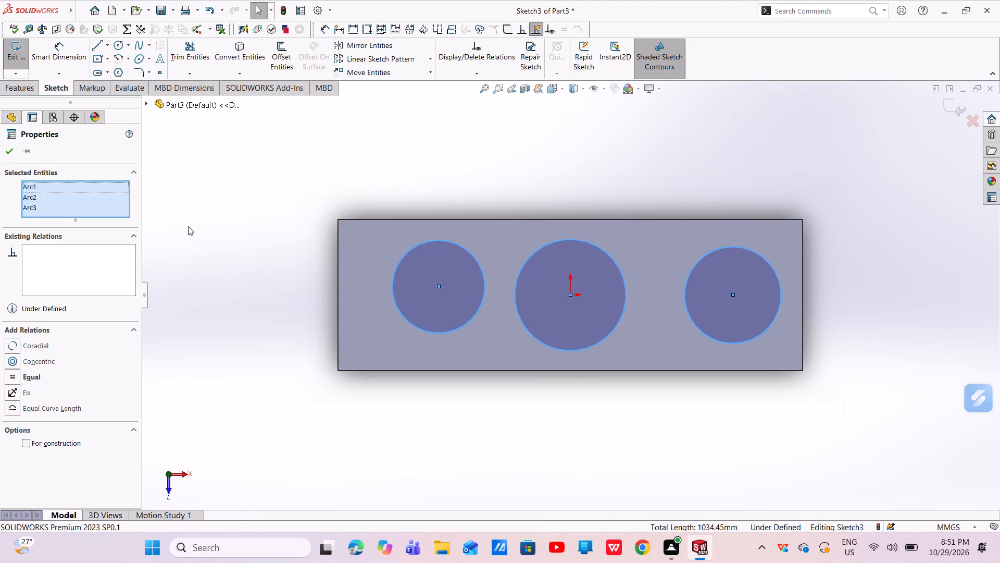
pyautogui.click(11, 377)
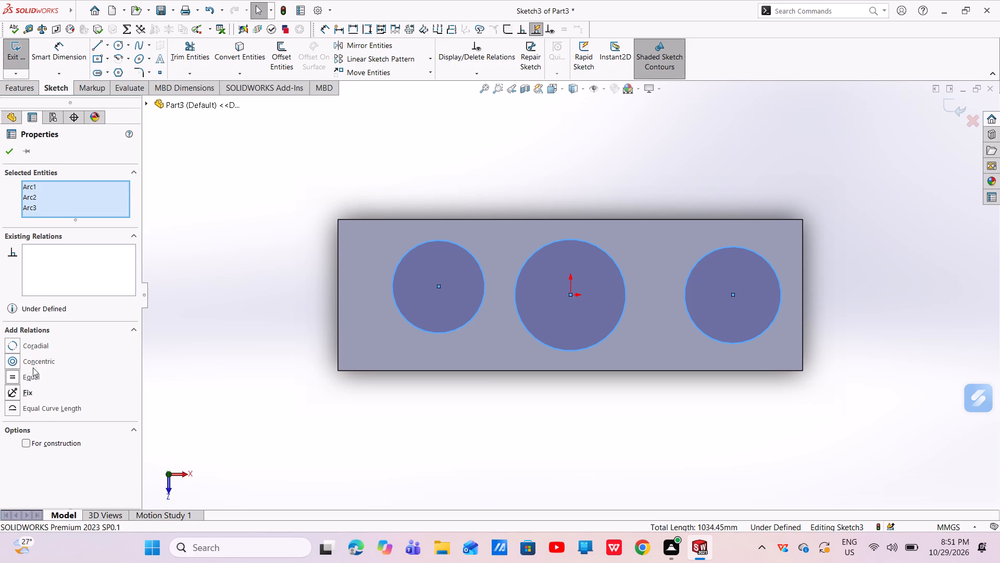
# Apply a Horizontal relation to the centre points of all three circles.
pyautogui.press('Escape')
pyautogui.press('Escape')
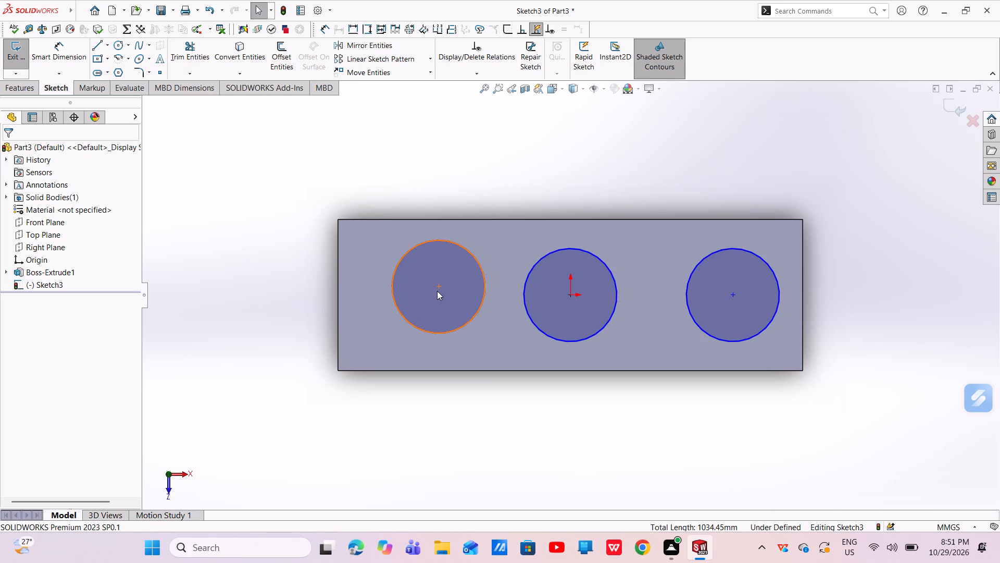
pyautogui.click(437, 289)
pyautogui.keyDown('ctrl'); pyautogui.click(569, 295); pyautogui.keyUp('ctrl')
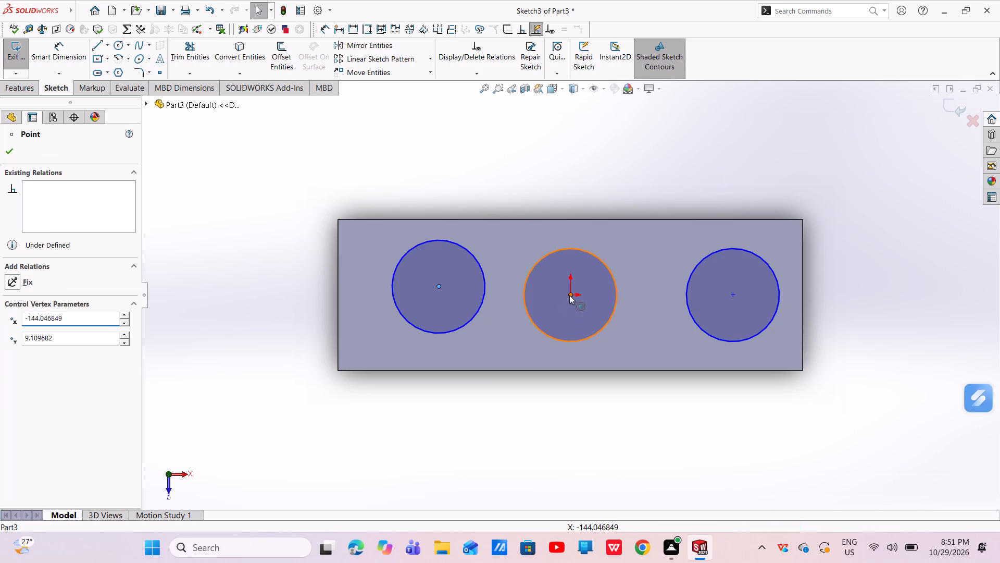
pyautogui.keyDown('ctrl'); pyautogui.click(731, 293); pyautogui.keyUp('ctrl')
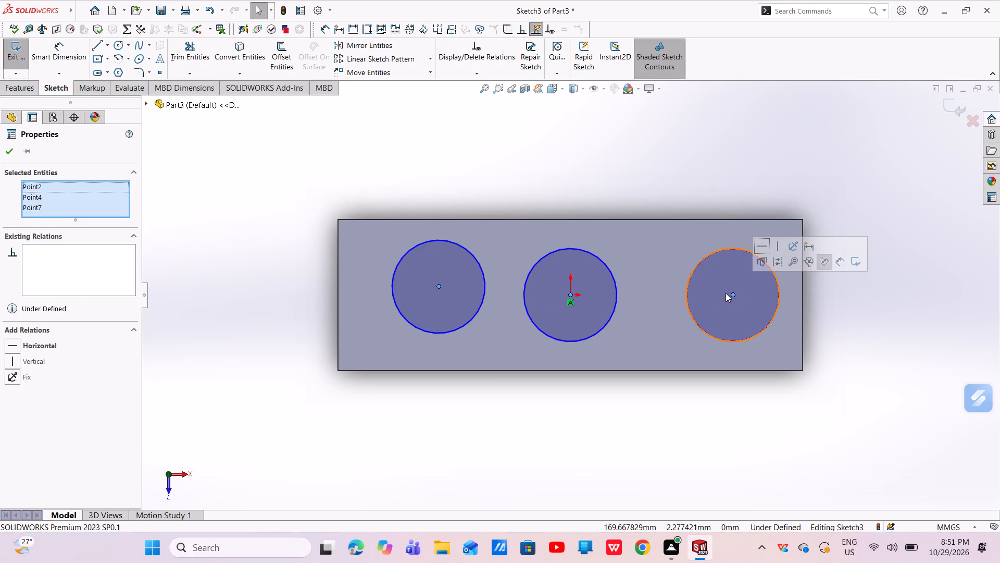
pyautogui.click(768, 249)
pyautogui.press('Escape')
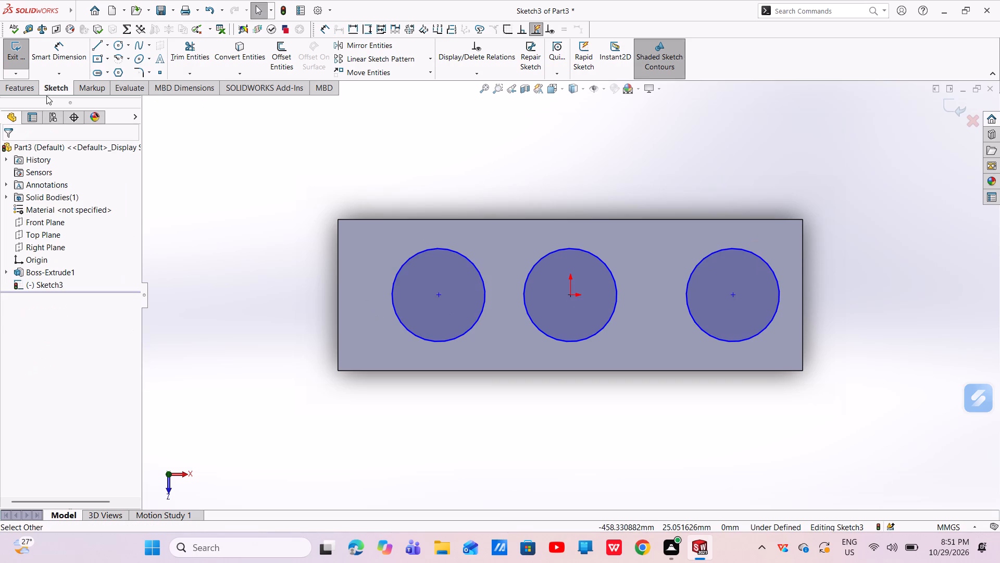
# Dimension the left circle's diameter as 127 mm.
pyautogui.click(65, 53)
pyautogui.click(399, 325)
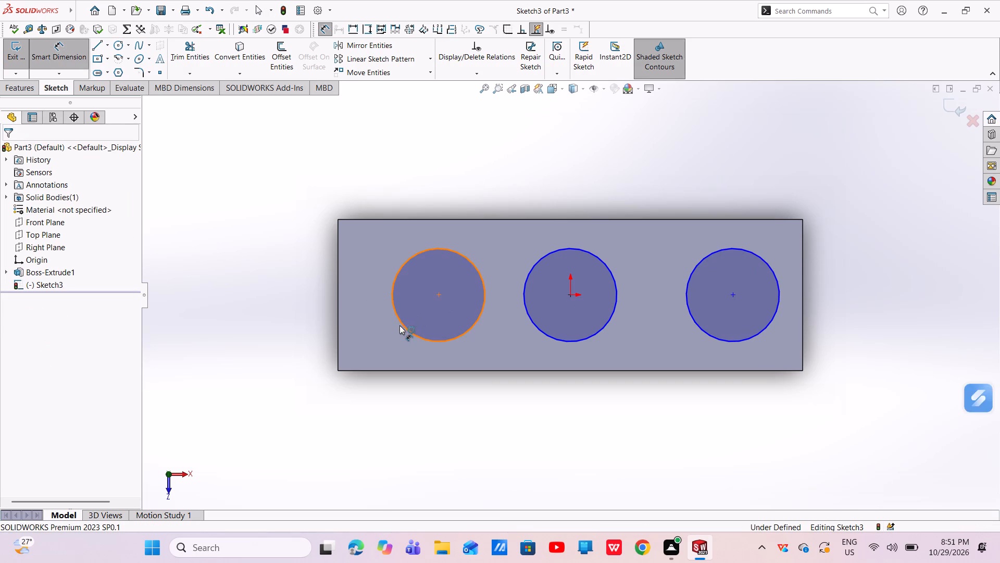
pyautogui.click(235, 230)
pyautogui.press('BackSpace')
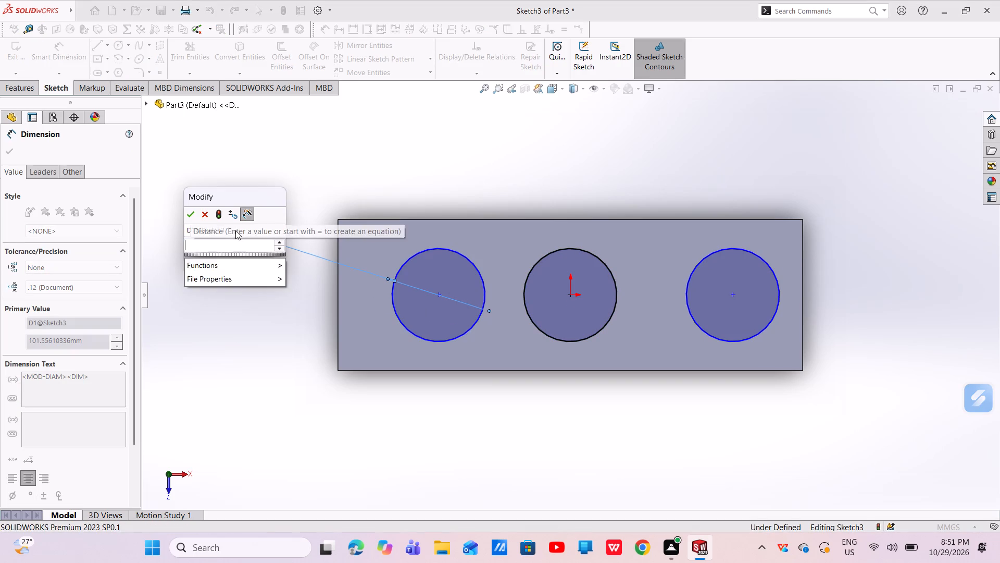
pyautogui.write('127')
pyautogui.press('Return')
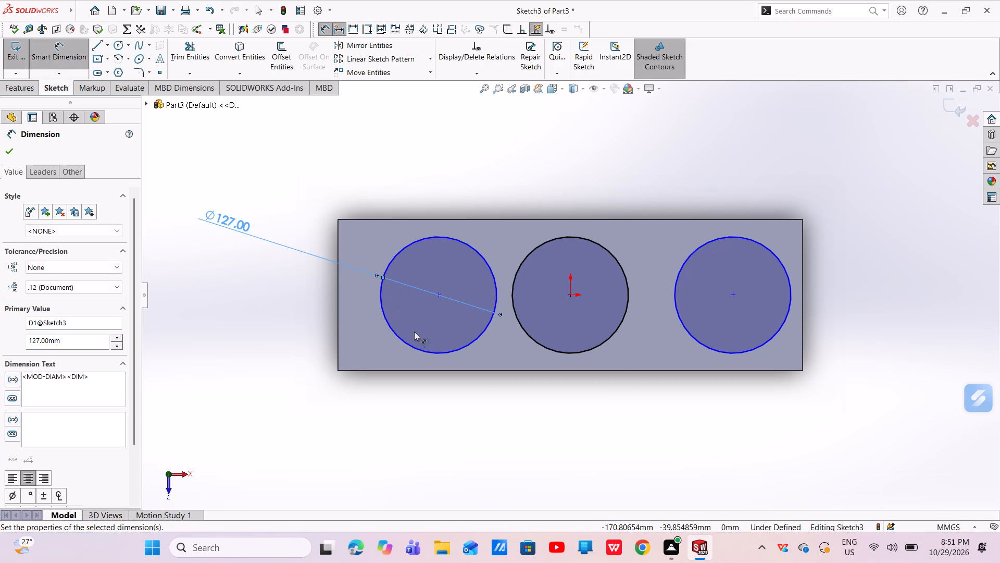
pyautogui.press('Escape')
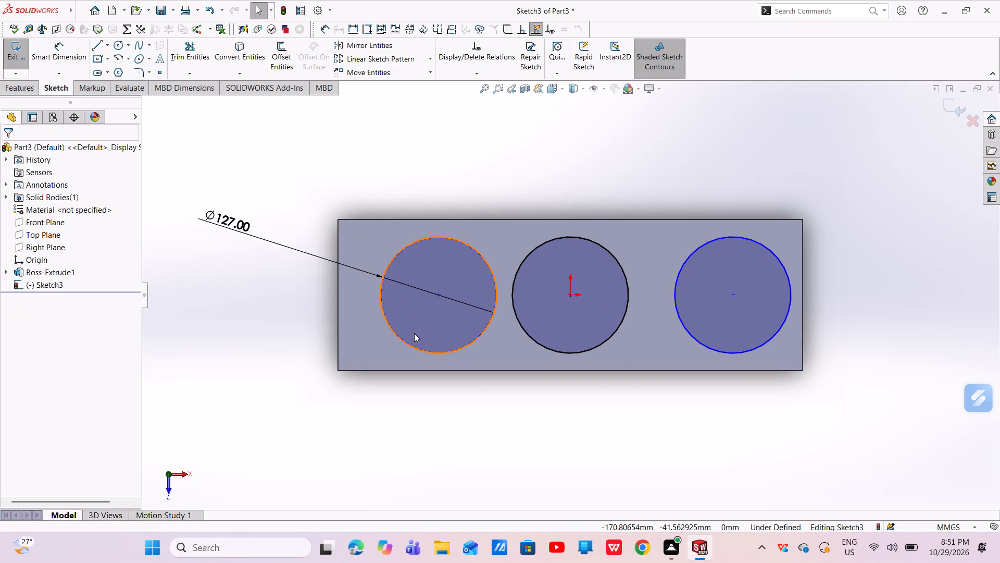
# Dimension the distance between the left and middle circle centres as 146.5 mm, placing it below the block.
pyautogui.click(58, 60)
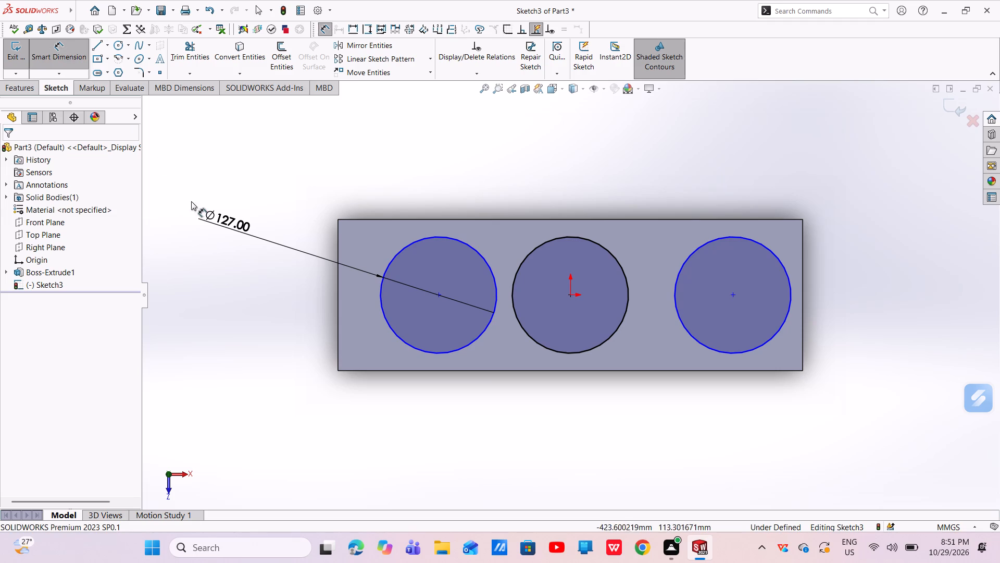
pyautogui.click(437, 296)
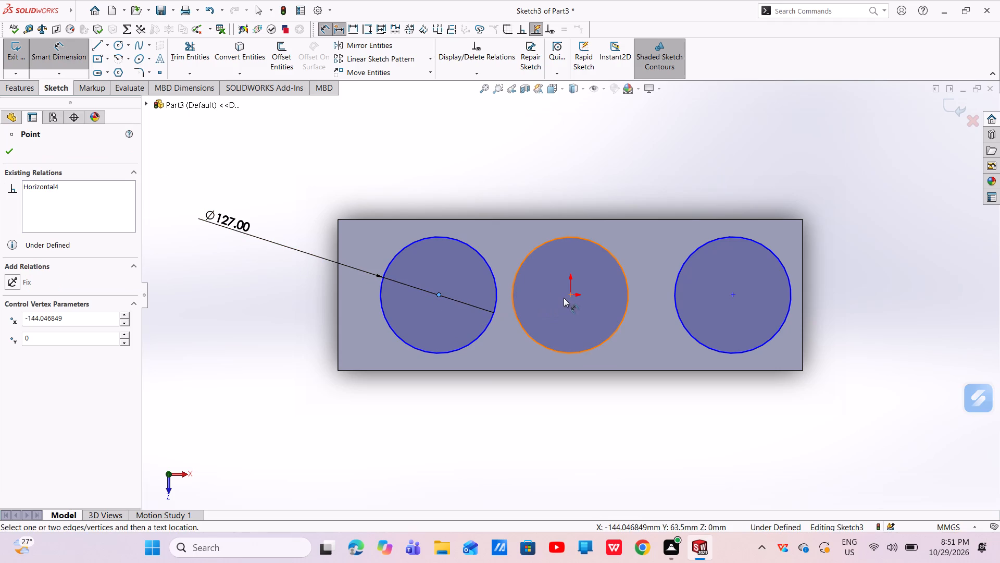
pyautogui.click(568, 295)
pyautogui.click(502, 449)
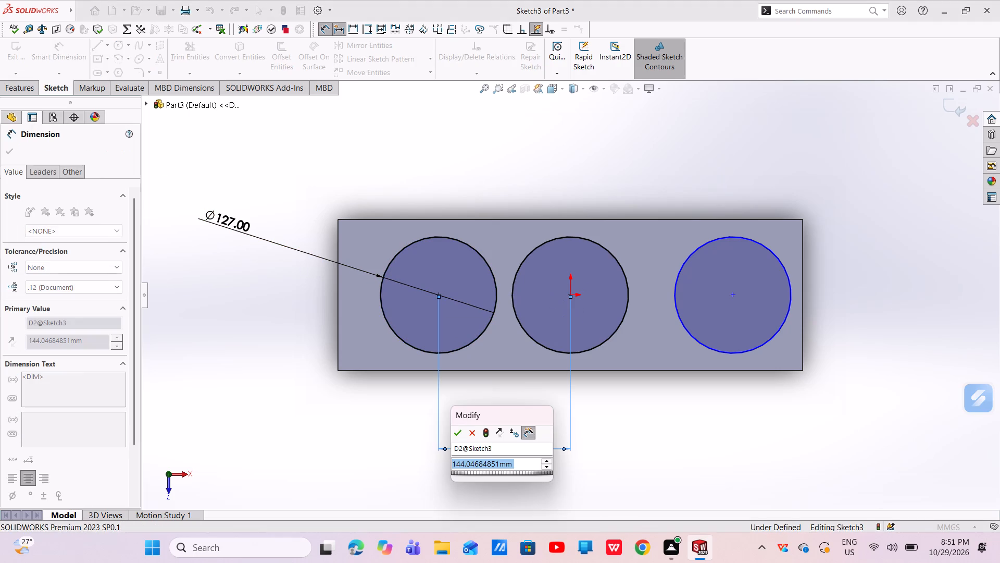
pyautogui.press('BackSpace')
pyautogui.write('146.5')
pyautogui.press('Return')
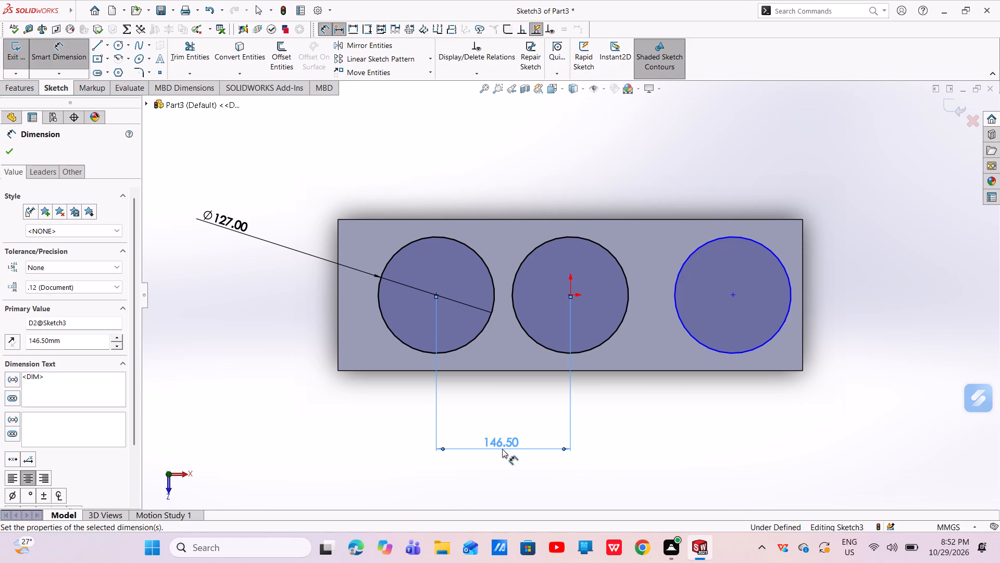
# Set the distance between the left and middle circle centres to 146.05 mm.
pyautogui.doubleClick(502, 452)
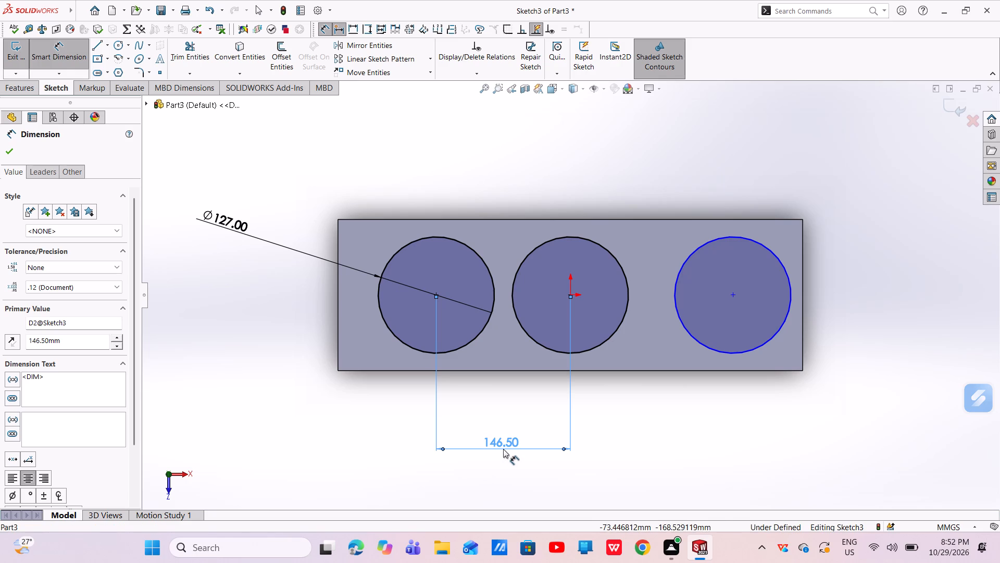
pyautogui.press('Escape')
pyautogui.doubleClick(512, 444)
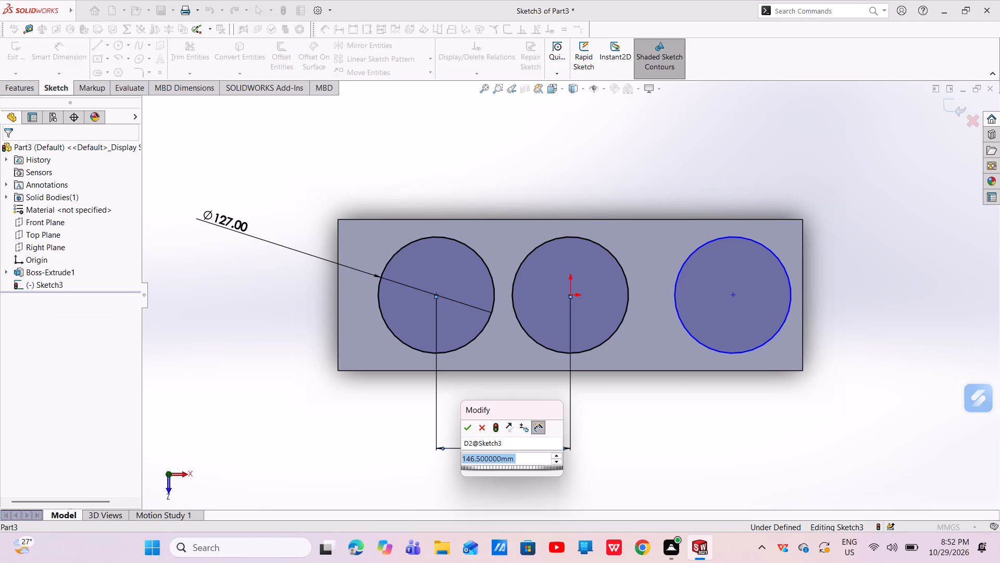
pyautogui.press('BackSpace')
pyautogui.write('146.05')
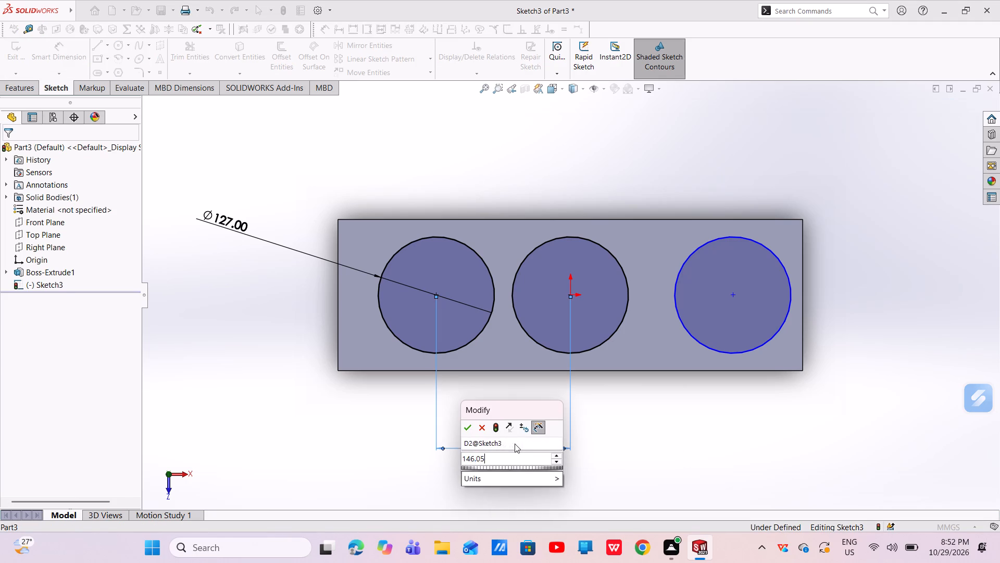
pyautogui.press('Return')
pyautogui.press('Escape')
pyautogui.press('Escape')
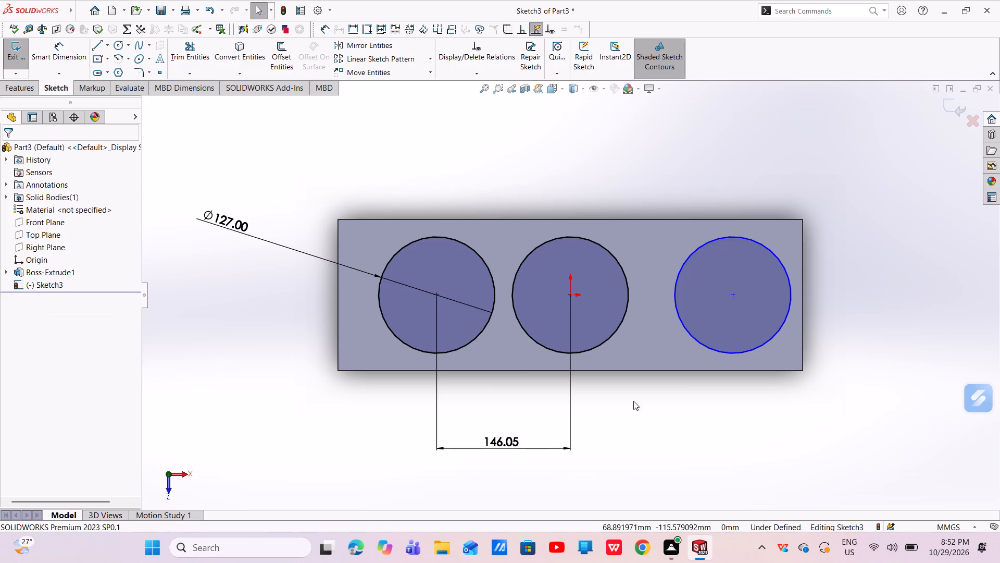
# Dimension the distance between the middle and right circle centres as 146.05 mm, placing it above the block.
pyautogui.scroll(3, 634, 400)
pyautogui.scroll(-3, 685, 354)
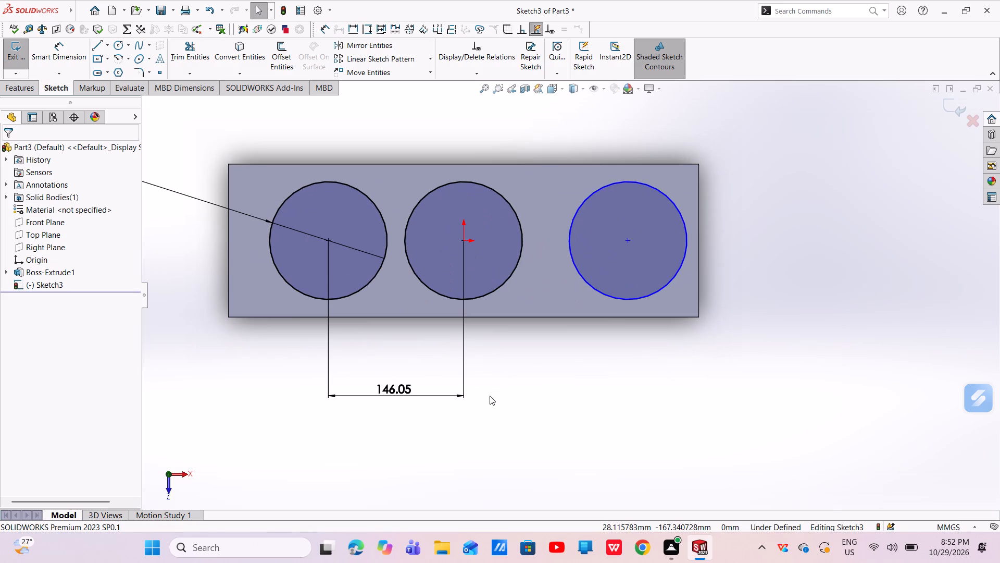
pyautogui.click(65, 60)
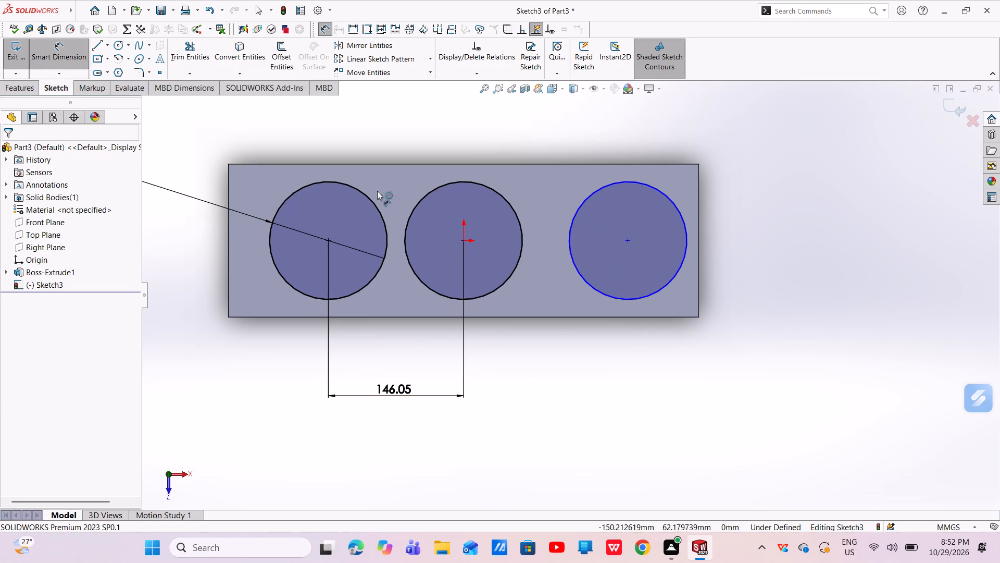
pyautogui.click(464, 239)
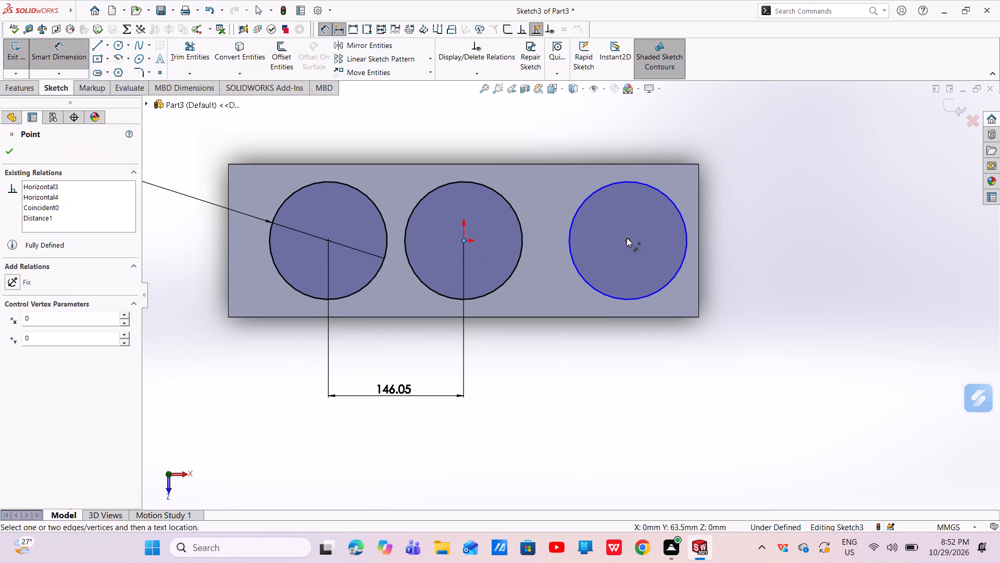
pyautogui.click(629, 240)
pyautogui.click(556, 116)
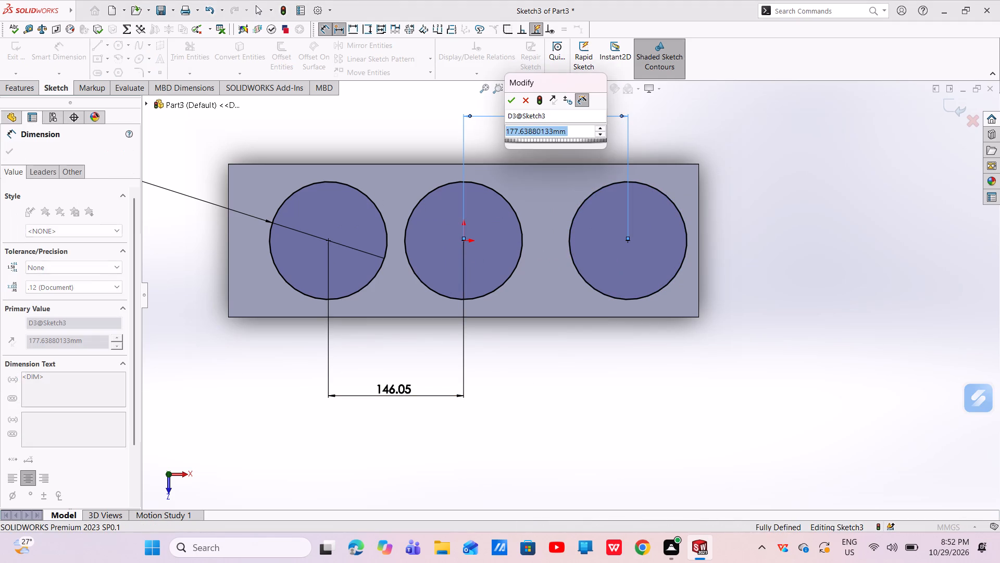
pyautogui.press('BackSpace')
pyautogui.write('146.05')
pyautogui.press('Return')
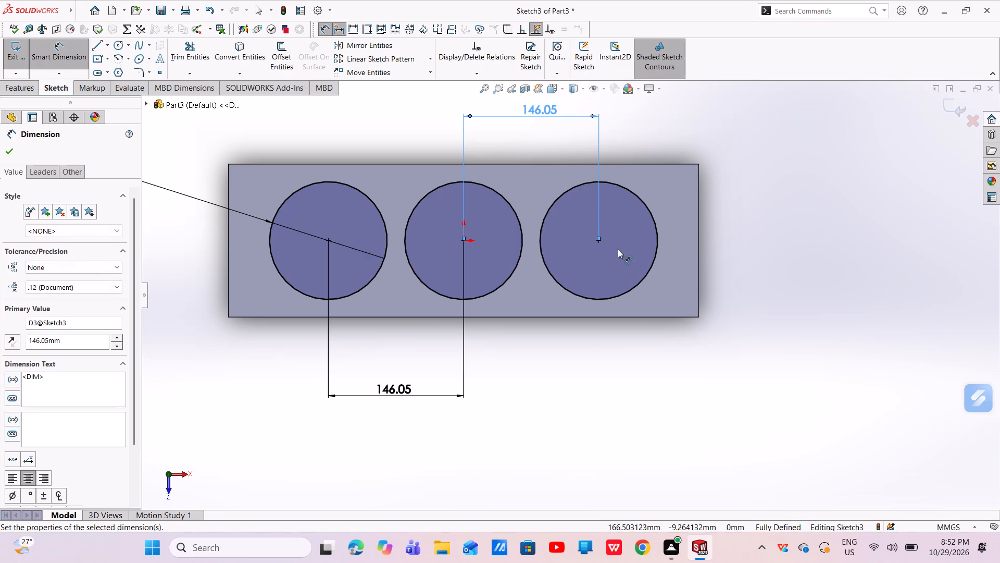
pyautogui.press('Escape')
# Cut the three circles into the block with a blind Extruded Cut 2.54 mm deep.
pyautogui.scroll(2, 609, 271)
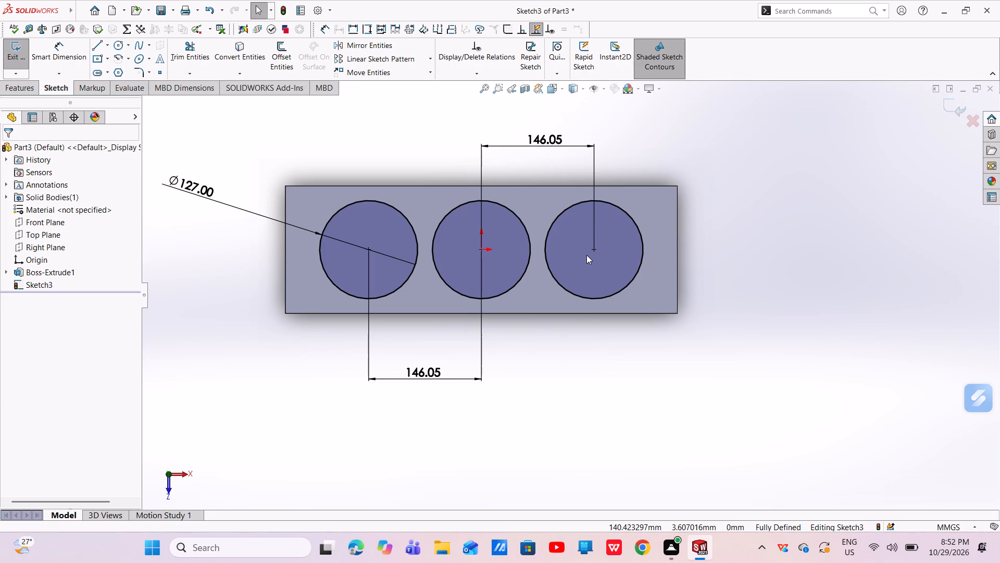
pyautogui.click(14, 86)
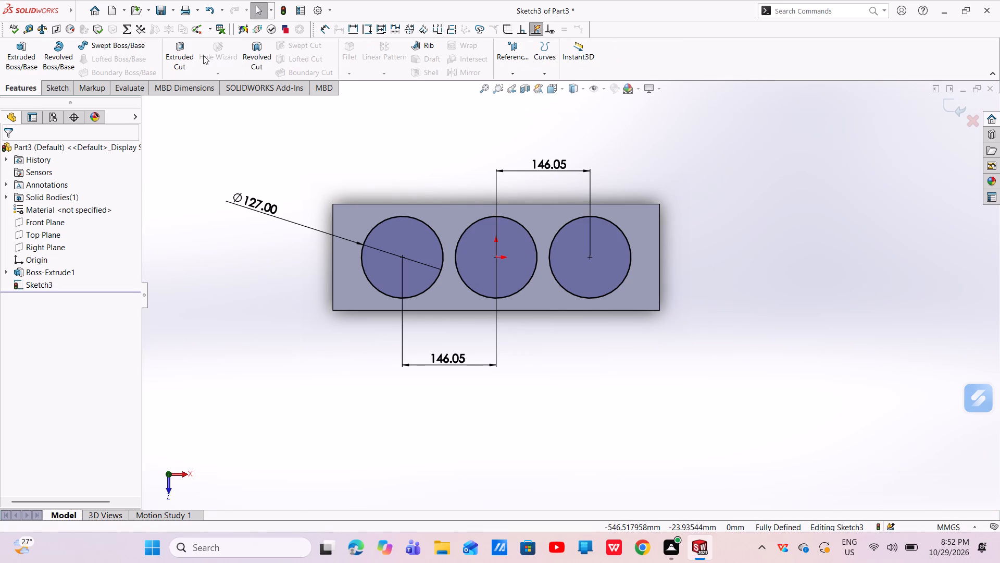
pyautogui.click(181, 55)
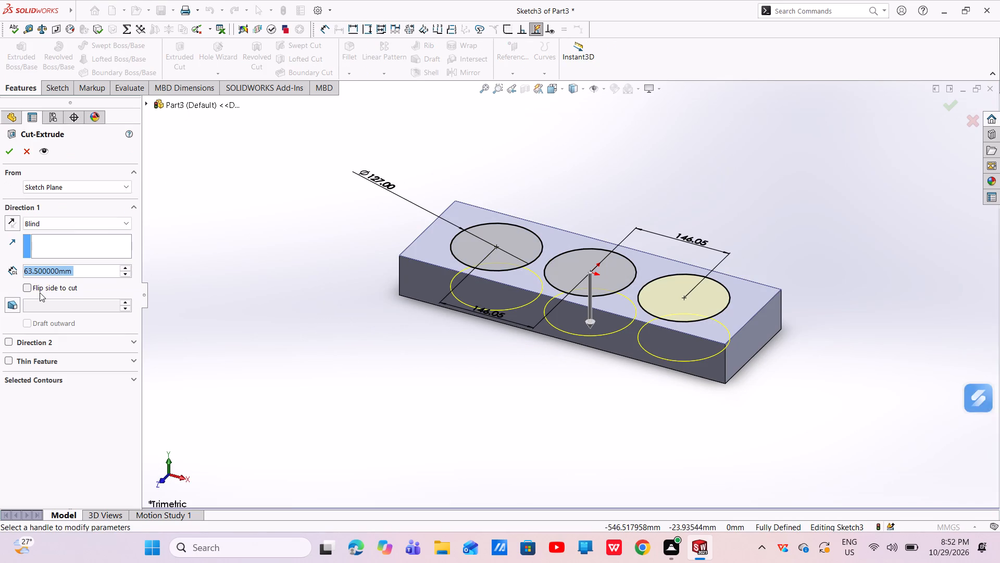
pyautogui.press('BackSpace')
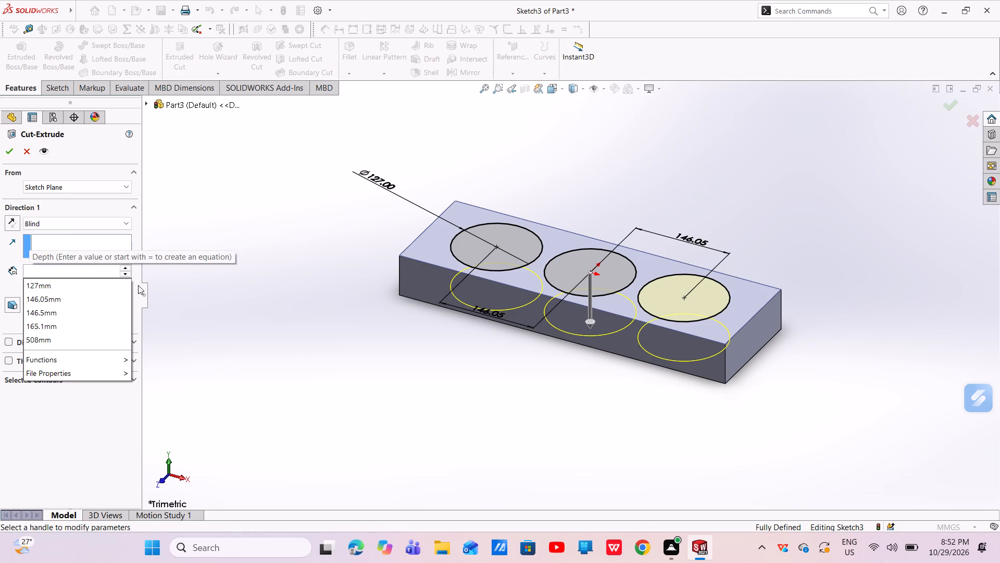
pyautogui.write('2.54')
pyautogui.press('Return')
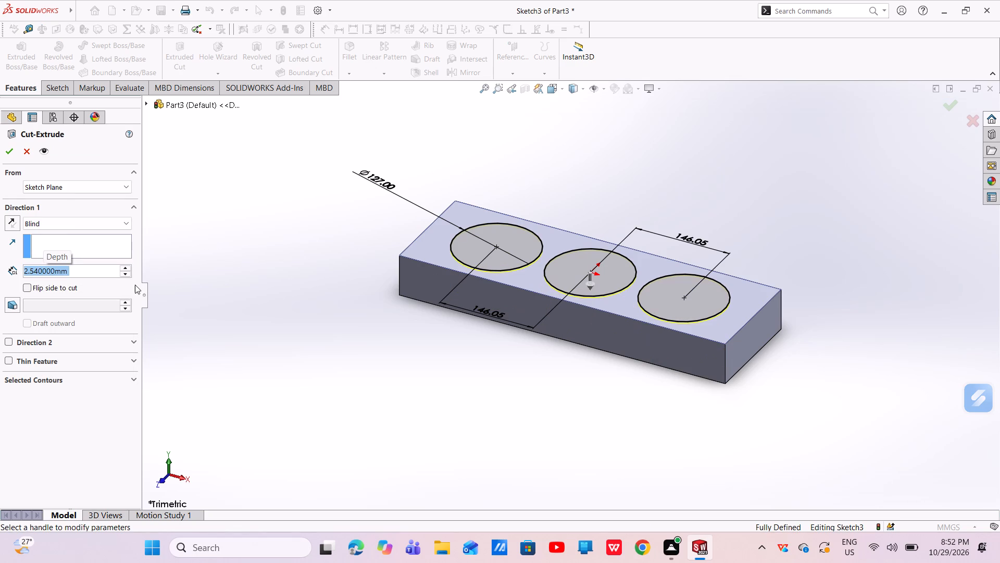
pyautogui.click(9, 152)
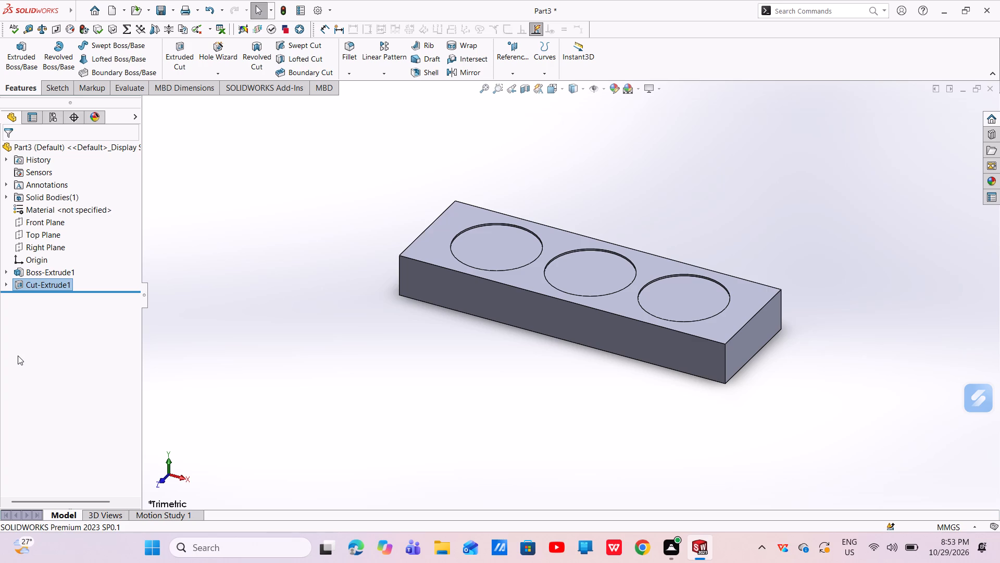
# Sketch on the left recess's floor two circles level with the origin: left radius about 23 mm, right radius about 28 mm.
pyautogui.click(494, 241)
pyautogui.click(546, 210)
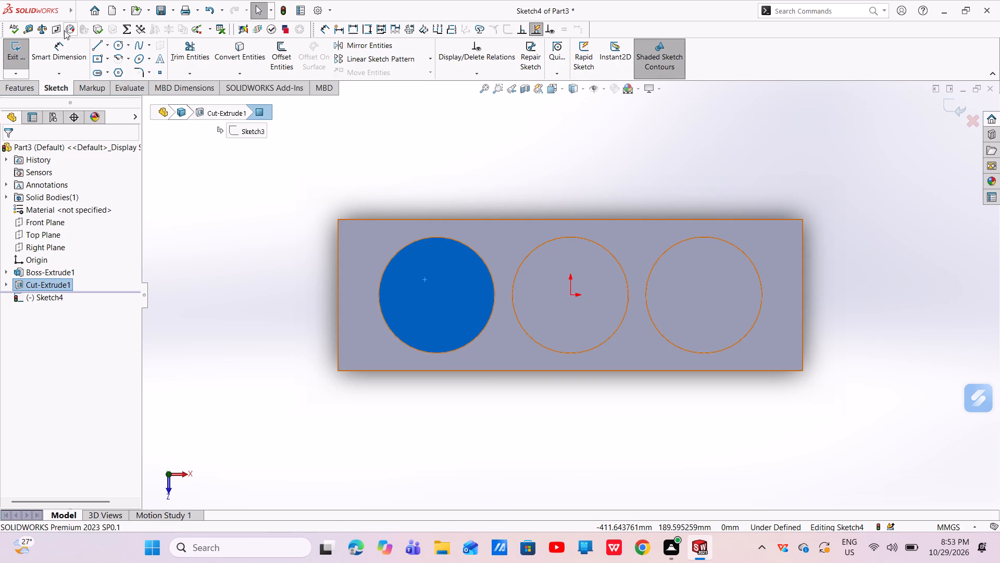
pyautogui.click(122, 48)
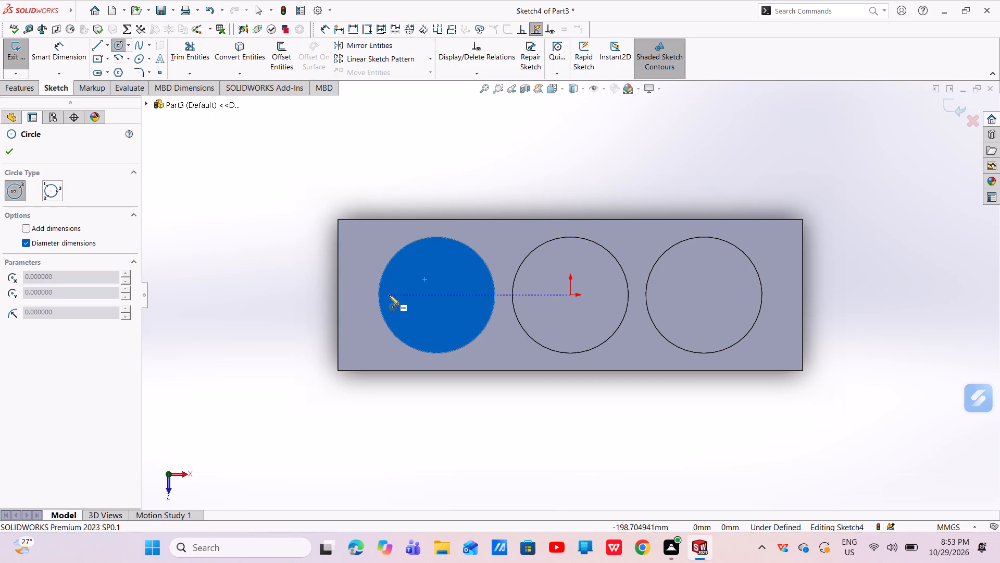
pyautogui.click(395, 295)
pyautogui.click(408, 312)
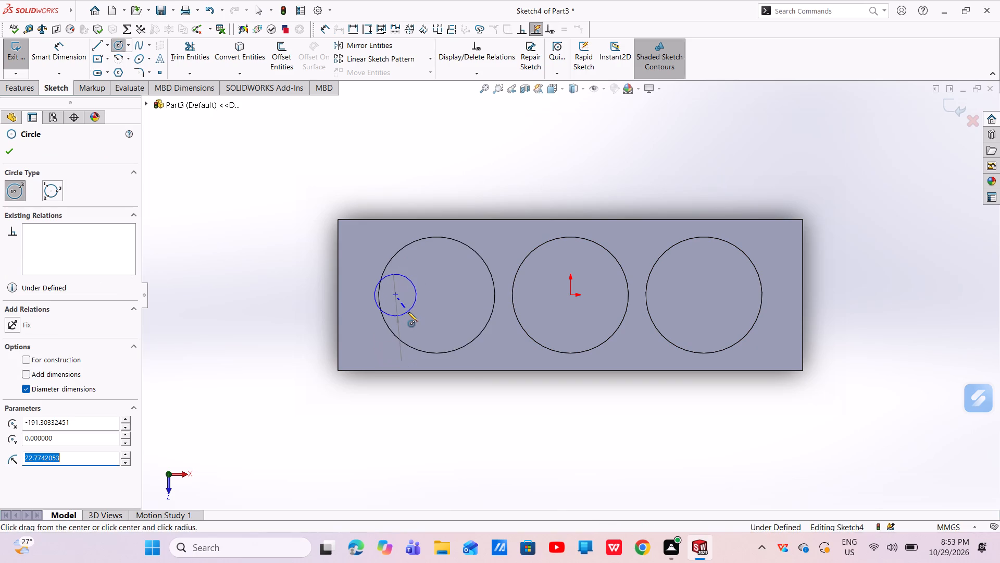
pyautogui.click(458, 293)
pyautogui.click(469, 318)
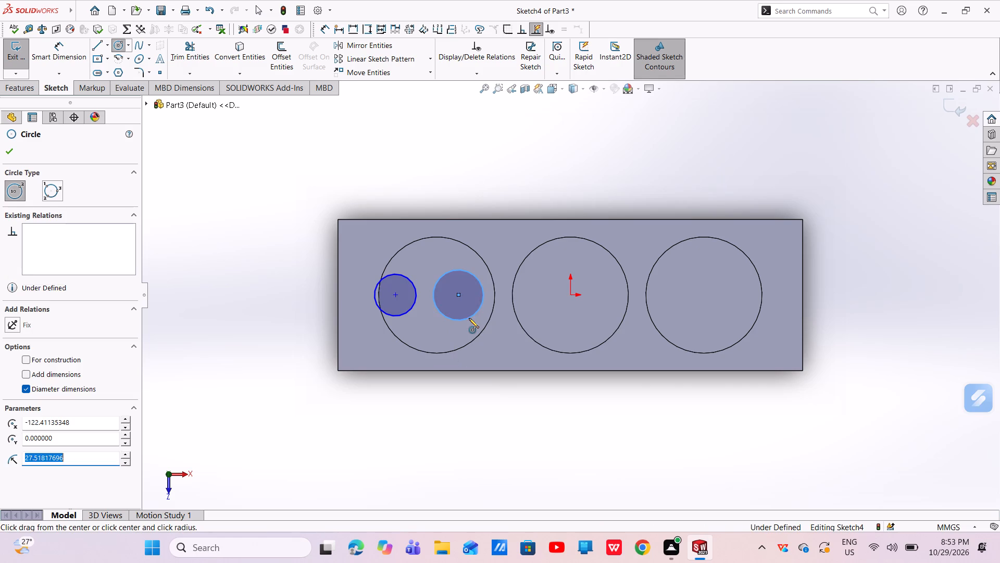
pyautogui.rightClick(469, 318)
pyautogui.click(484, 327)
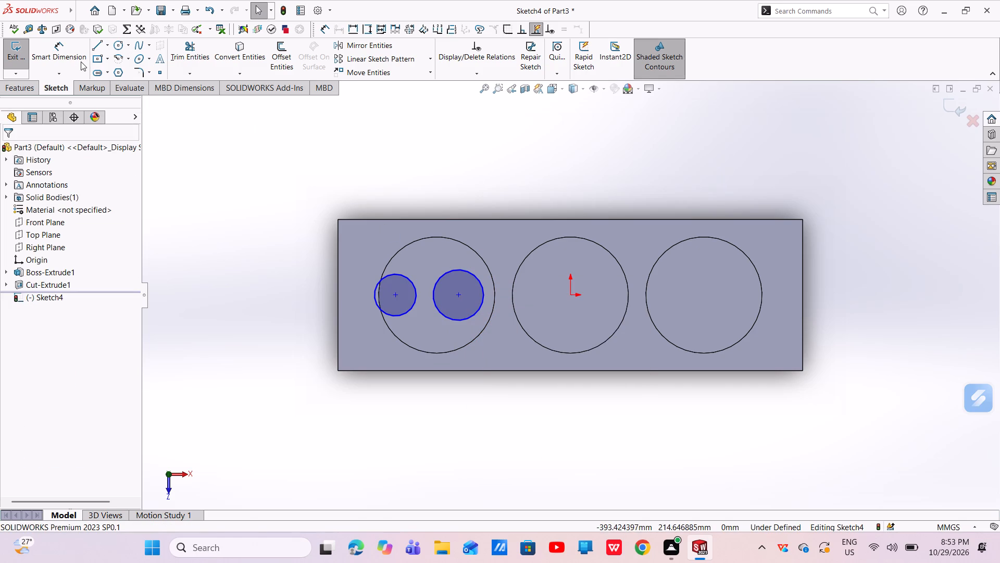
# Draw a horizontal centerline about 69 mm long joining the centres of the two small circles.
pyautogui.click(108, 46)
pyautogui.click(115, 73)
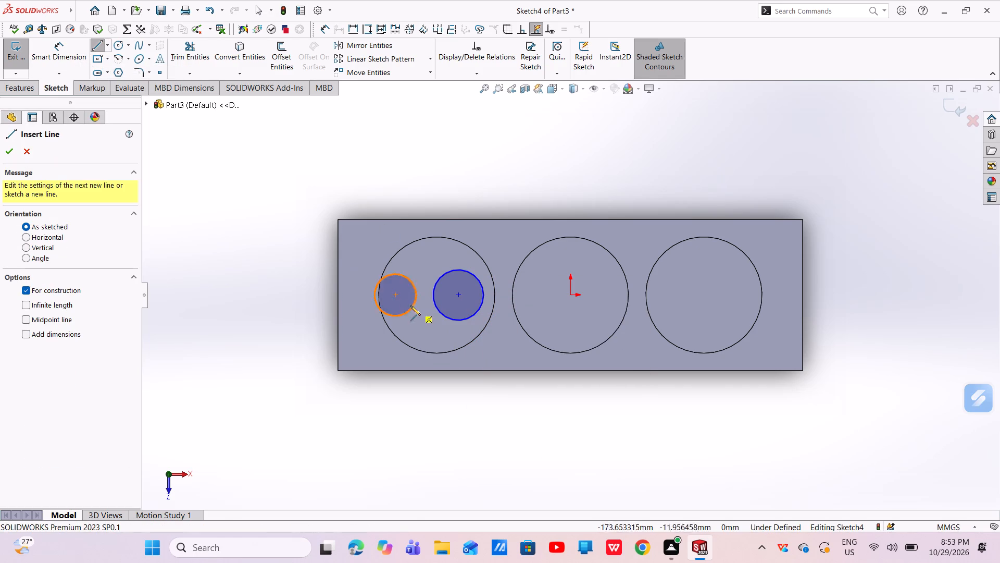
pyautogui.click(393, 293)
pyautogui.click(460, 295)
pyautogui.rightClick(460, 295)
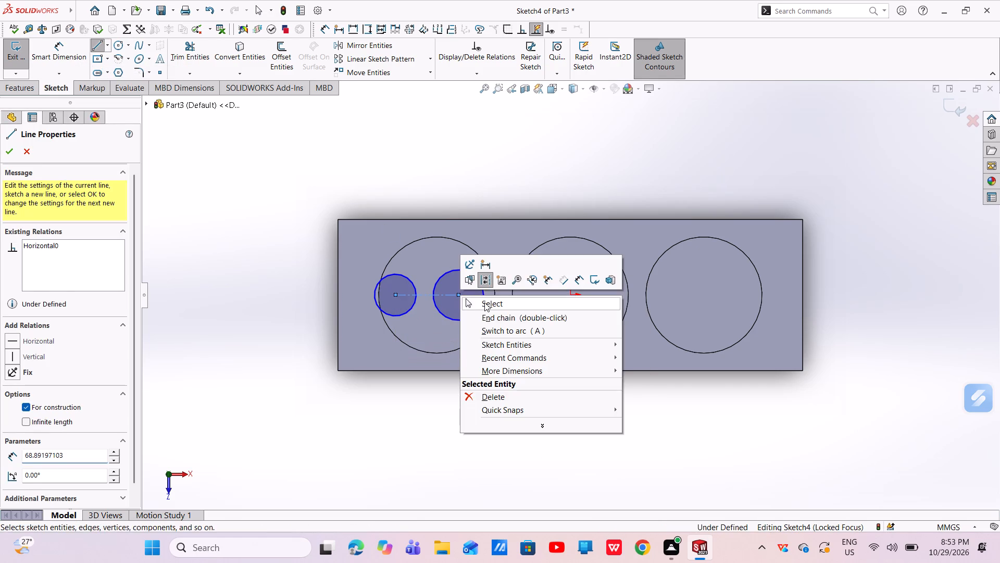
pyautogui.click(484, 302)
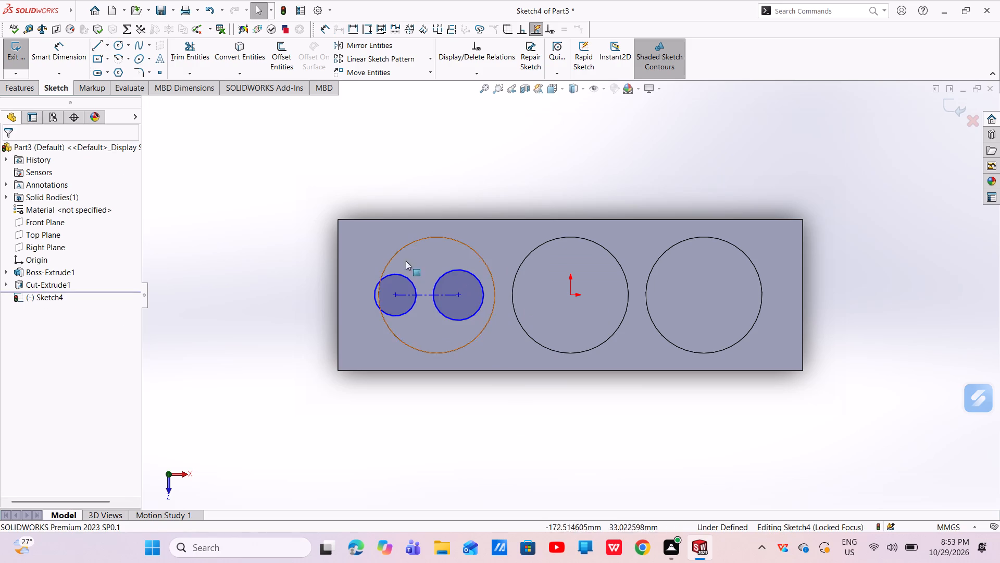
# Dimension the diameter of the left small circle in the left recess as 50.80 mm, placing it above the block.
pyautogui.click(67, 59)
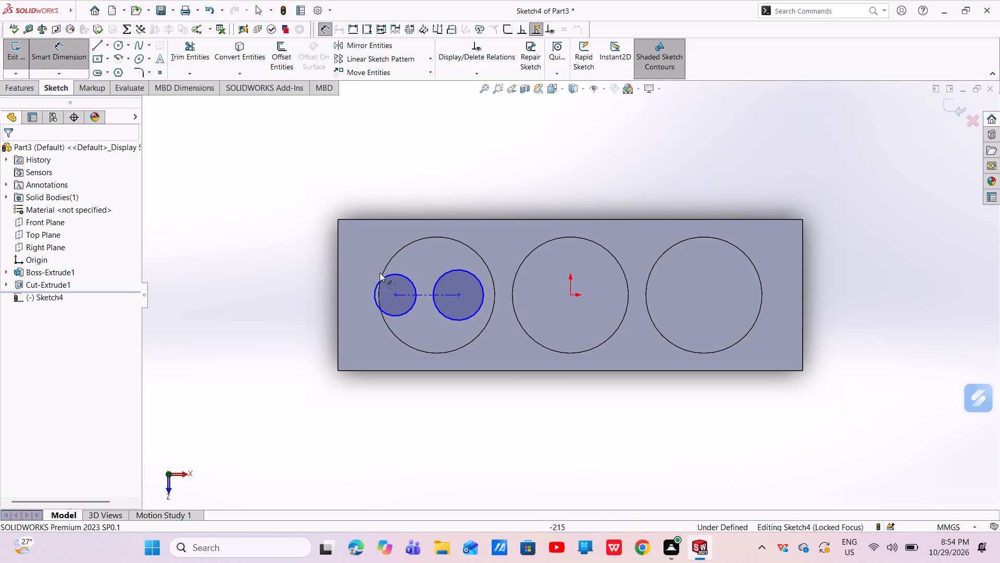
pyautogui.click(389, 275)
pyautogui.click(274, 184)
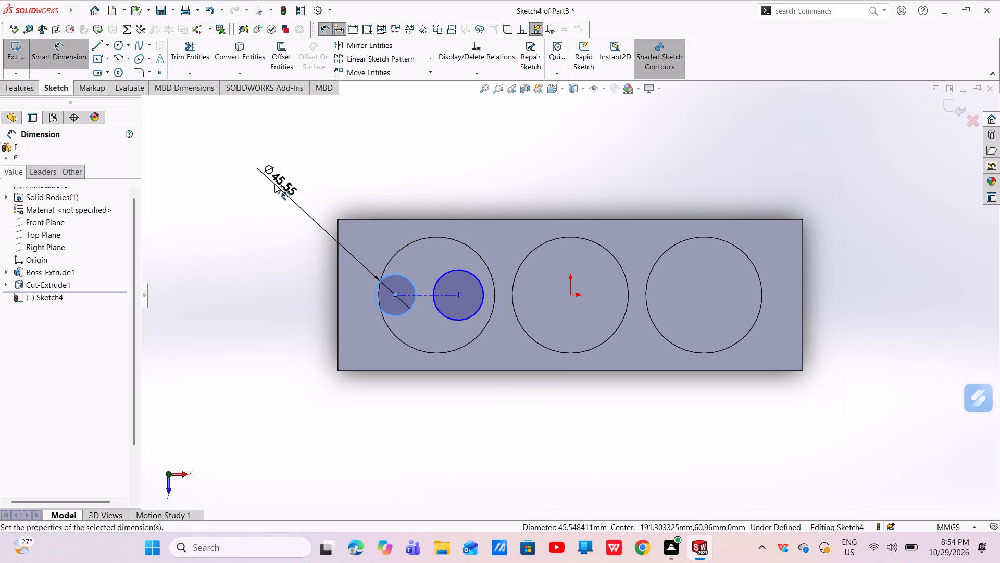
pyautogui.press('BackSpace')
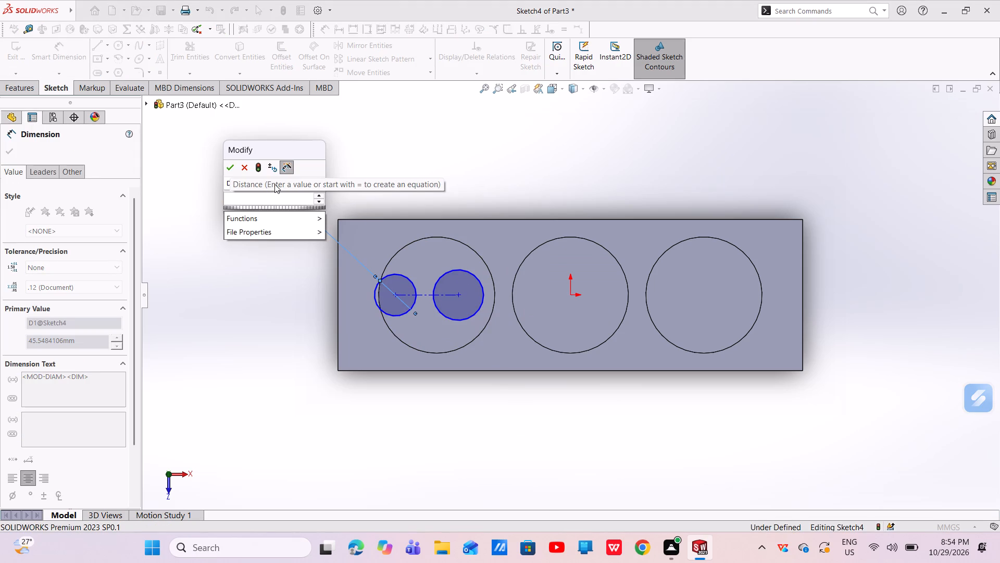
pyautogui.write('50.08')
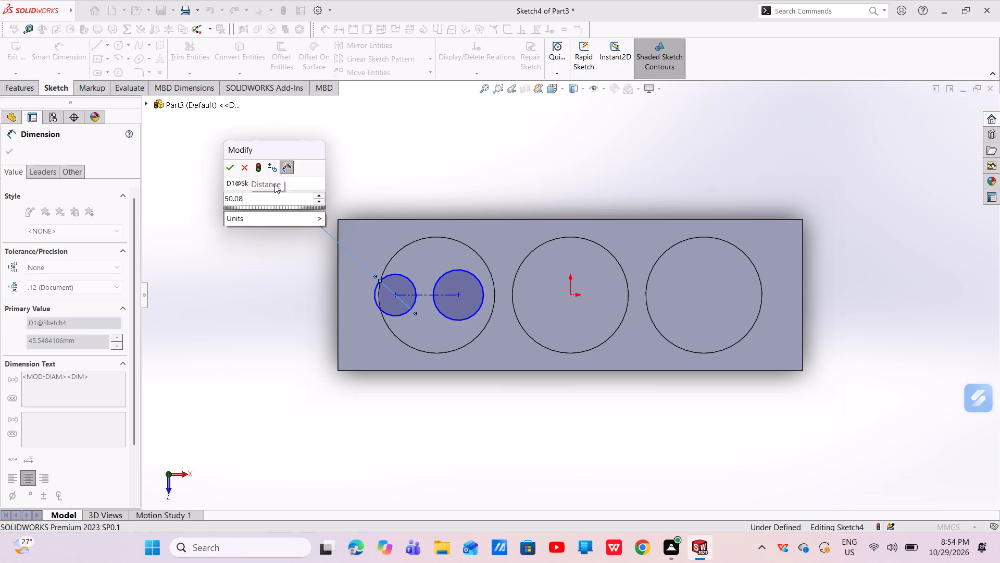
pyautogui.press('BackSpace')
pyautogui.press('BackSpace')
pyautogui.write('80')
pyautogui.press('Return')
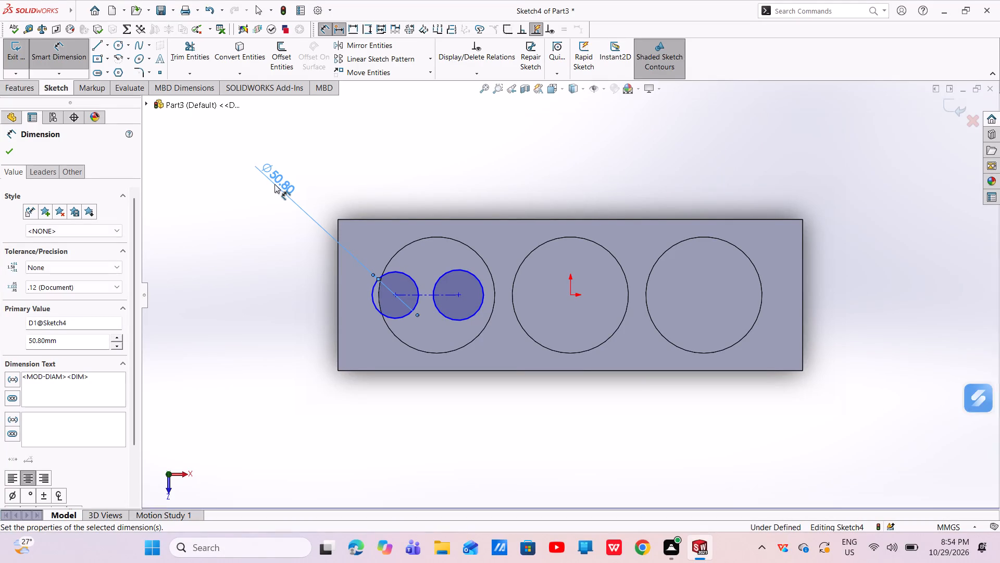
pyautogui.press('Escape')
pyautogui.press('Escape')
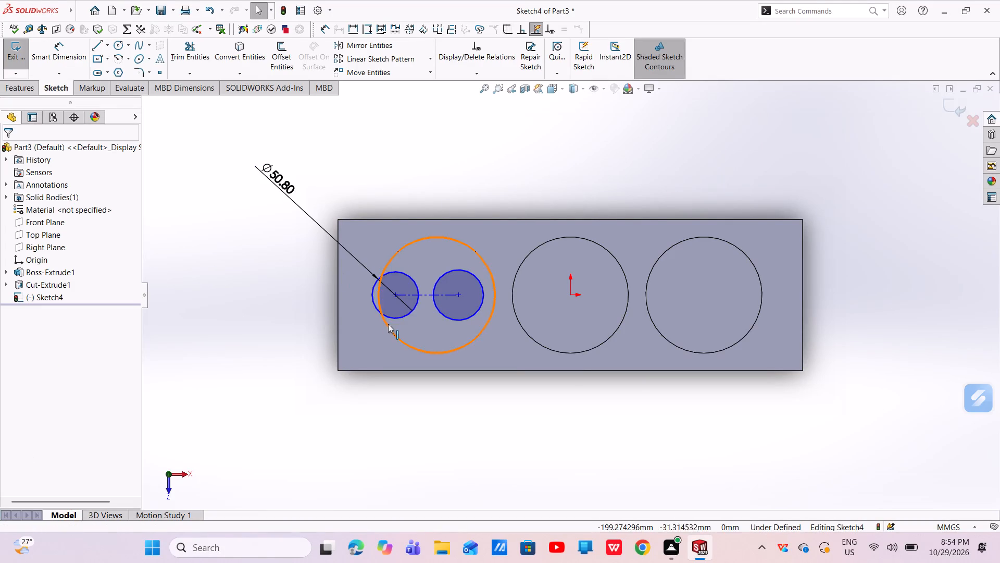
# Add an Equal relation between the two small circles in the left recess.
pyautogui.click(389, 314)
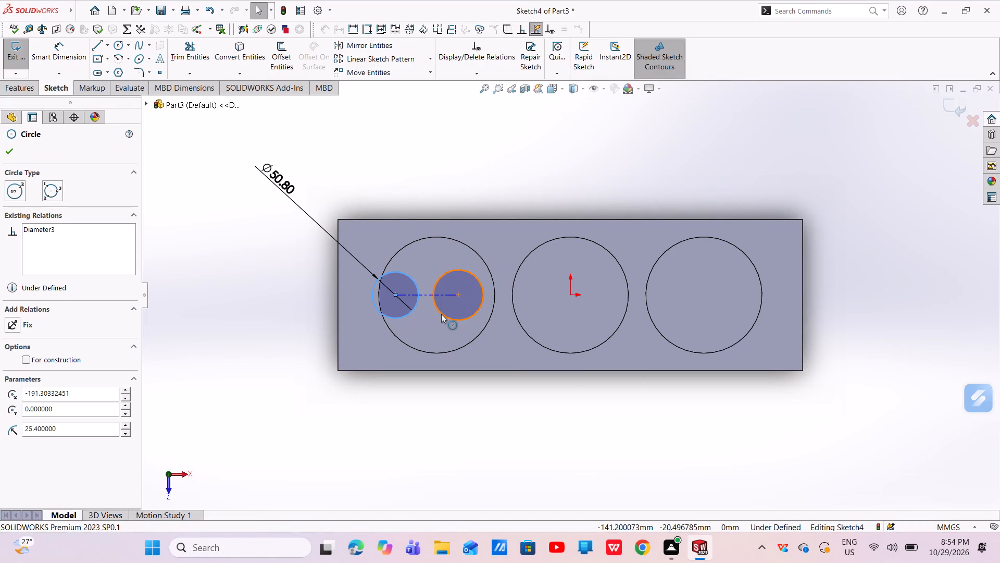
pyautogui.keyDown('ctrl'); pyautogui.click(441, 313); pyautogui.keyUp('ctrl')
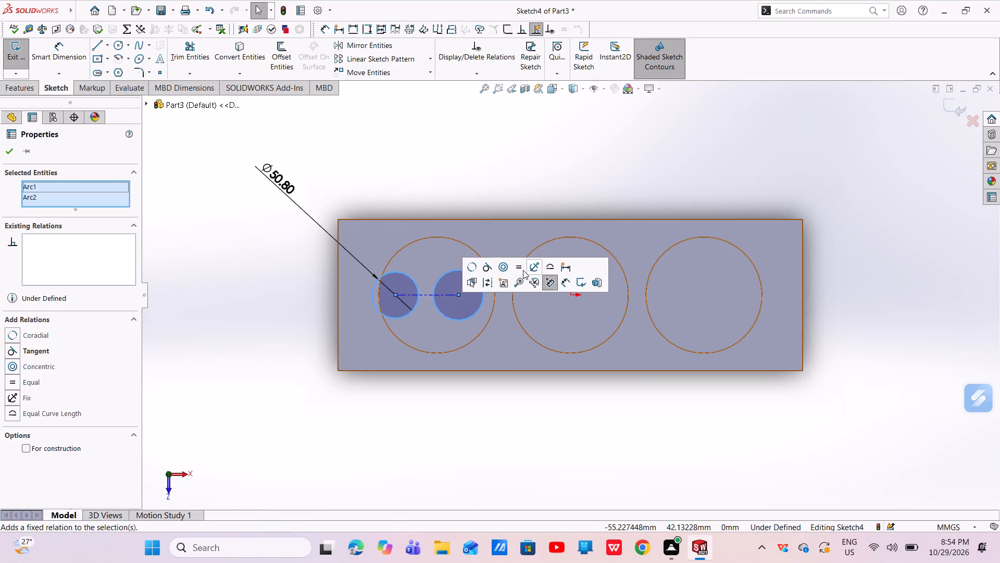
pyautogui.click(521, 269)
pyautogui.press('Escape')
pyautogui.press('Escape')
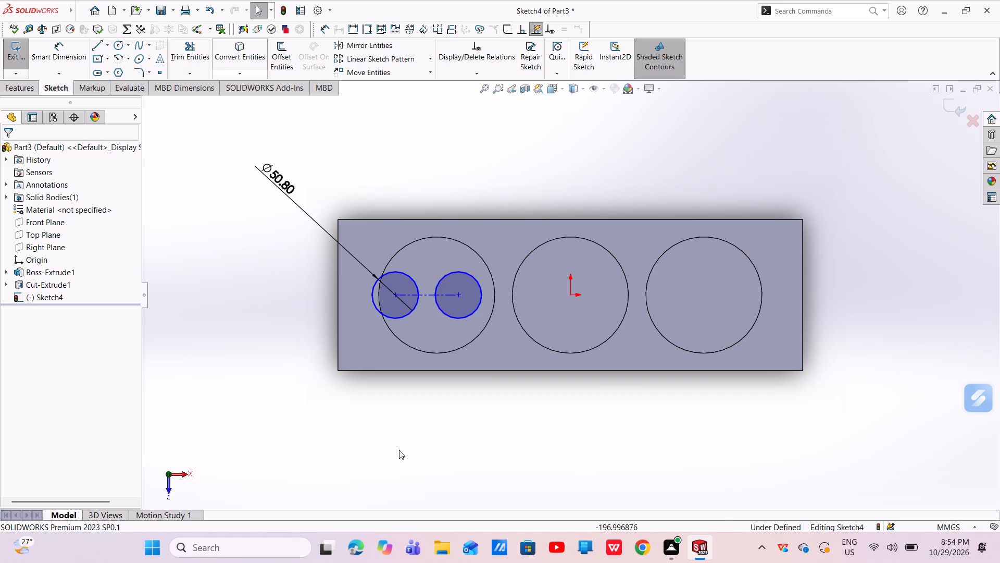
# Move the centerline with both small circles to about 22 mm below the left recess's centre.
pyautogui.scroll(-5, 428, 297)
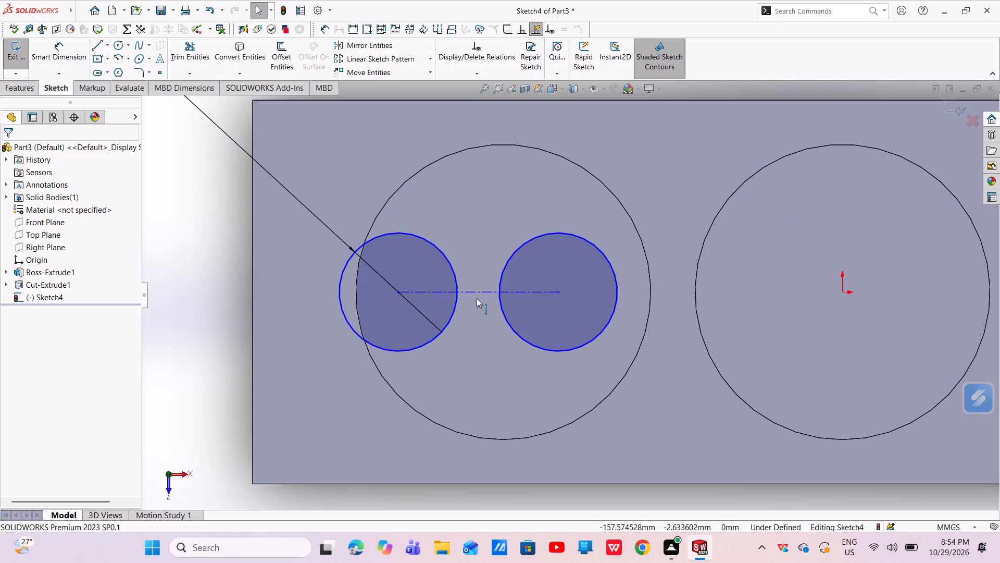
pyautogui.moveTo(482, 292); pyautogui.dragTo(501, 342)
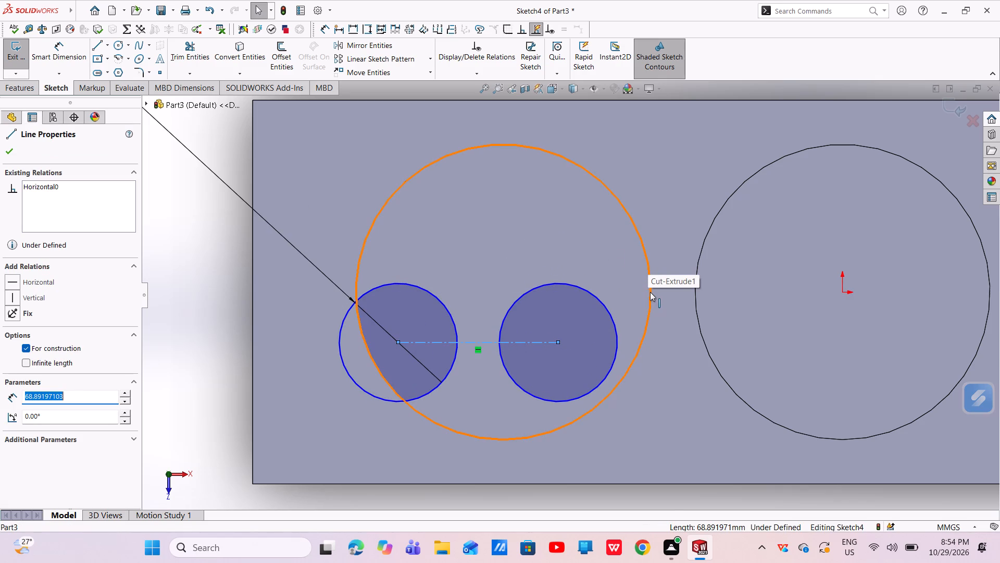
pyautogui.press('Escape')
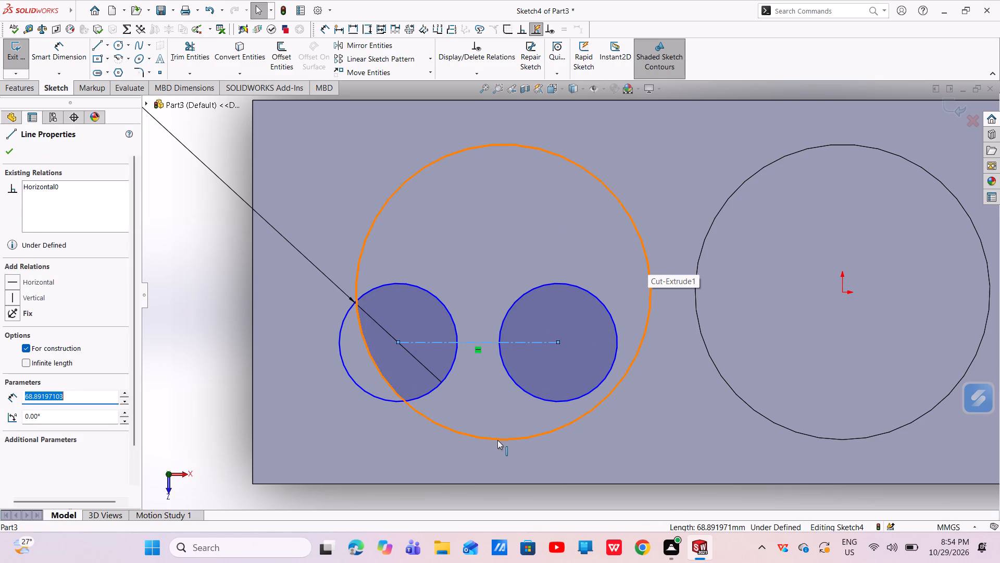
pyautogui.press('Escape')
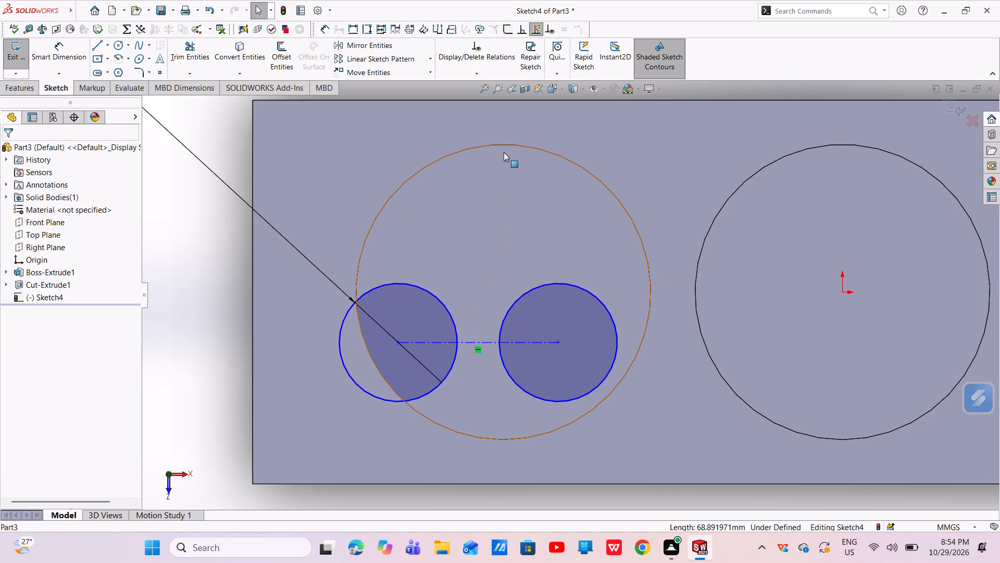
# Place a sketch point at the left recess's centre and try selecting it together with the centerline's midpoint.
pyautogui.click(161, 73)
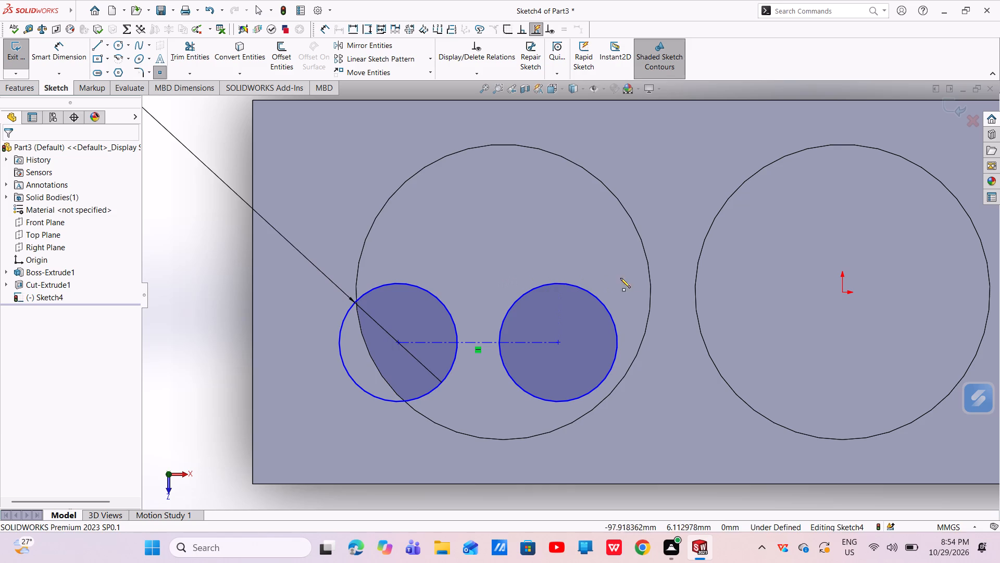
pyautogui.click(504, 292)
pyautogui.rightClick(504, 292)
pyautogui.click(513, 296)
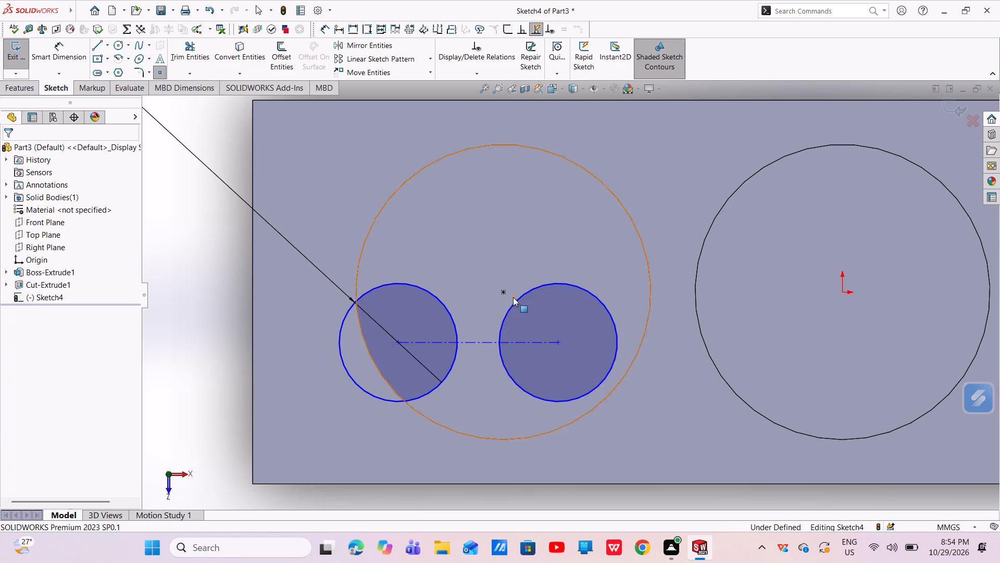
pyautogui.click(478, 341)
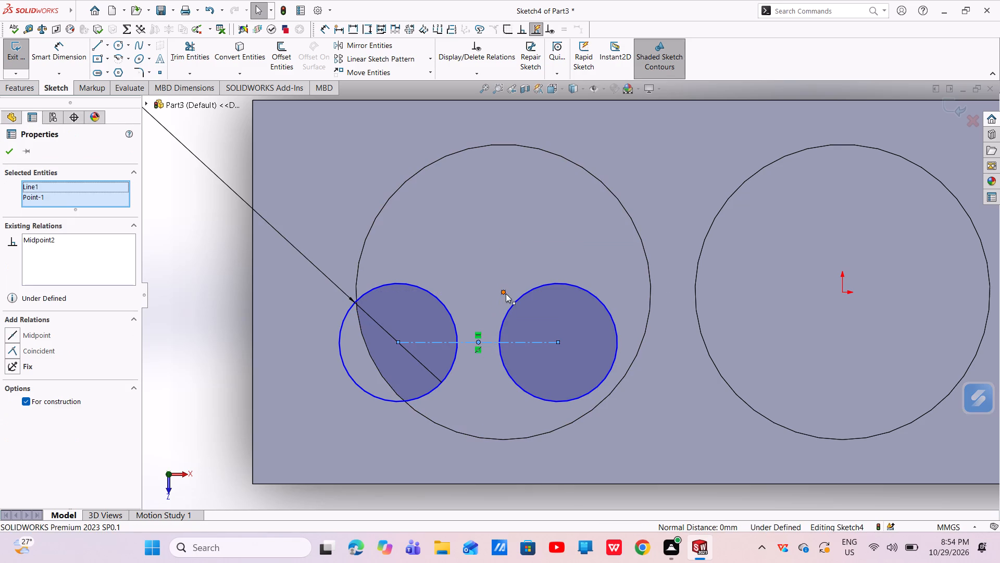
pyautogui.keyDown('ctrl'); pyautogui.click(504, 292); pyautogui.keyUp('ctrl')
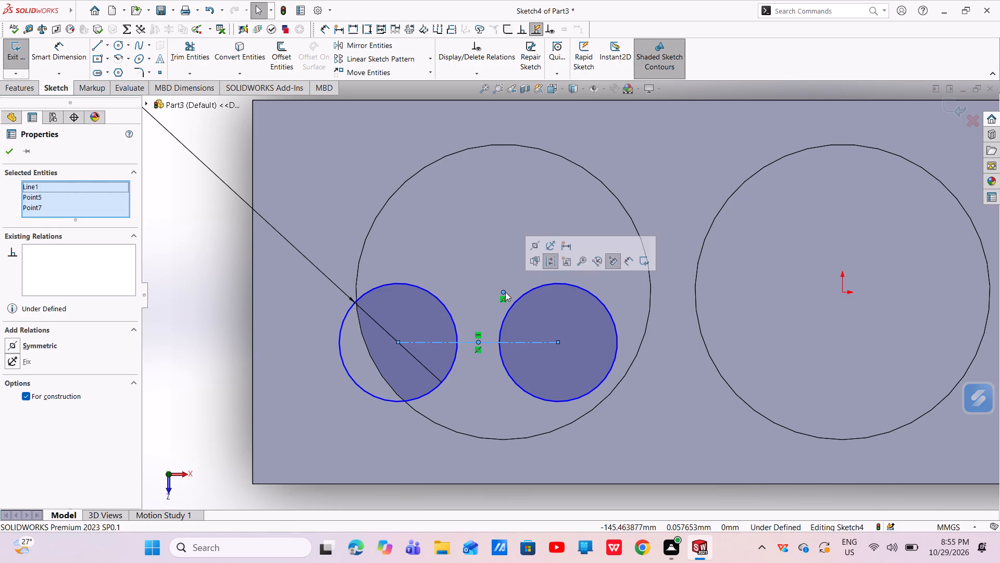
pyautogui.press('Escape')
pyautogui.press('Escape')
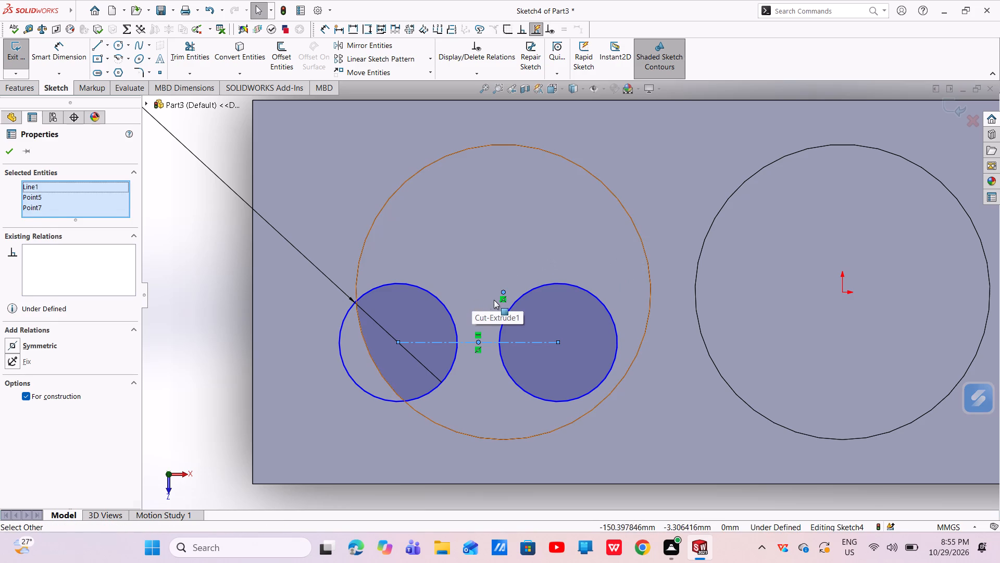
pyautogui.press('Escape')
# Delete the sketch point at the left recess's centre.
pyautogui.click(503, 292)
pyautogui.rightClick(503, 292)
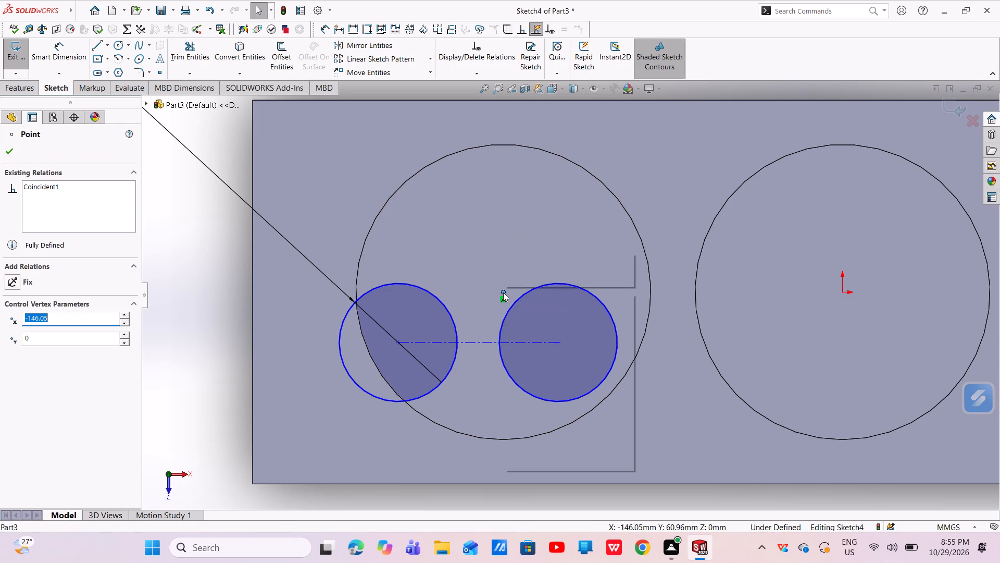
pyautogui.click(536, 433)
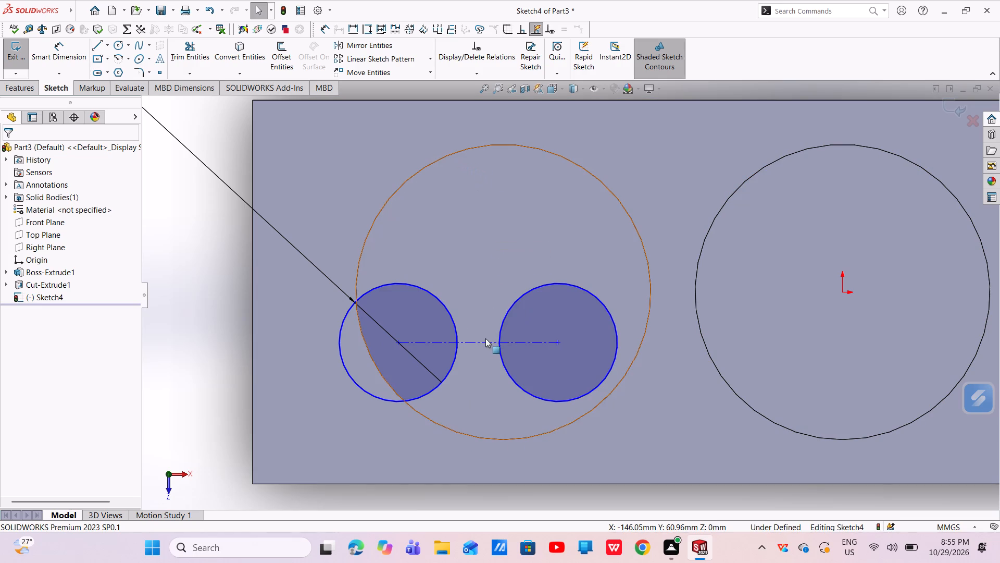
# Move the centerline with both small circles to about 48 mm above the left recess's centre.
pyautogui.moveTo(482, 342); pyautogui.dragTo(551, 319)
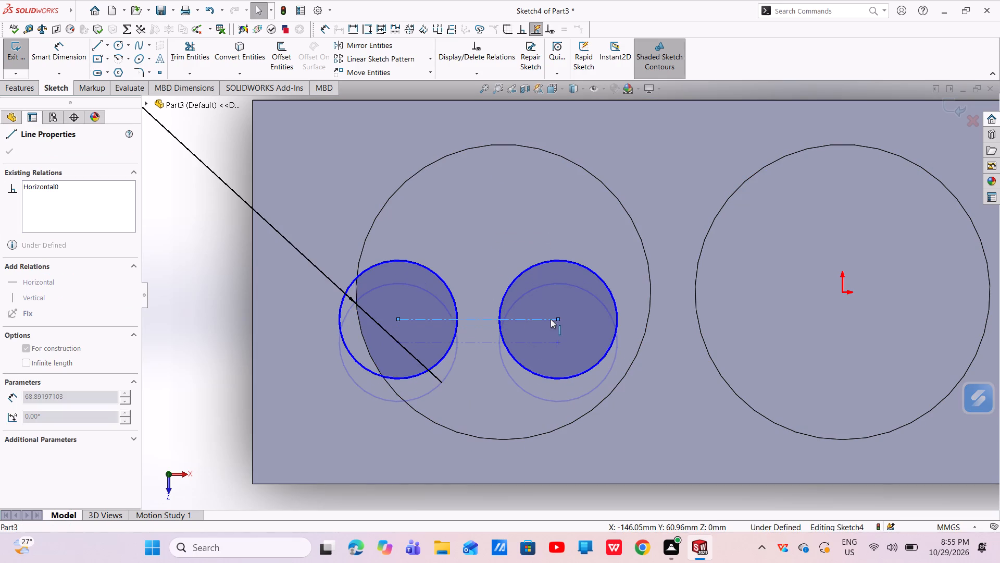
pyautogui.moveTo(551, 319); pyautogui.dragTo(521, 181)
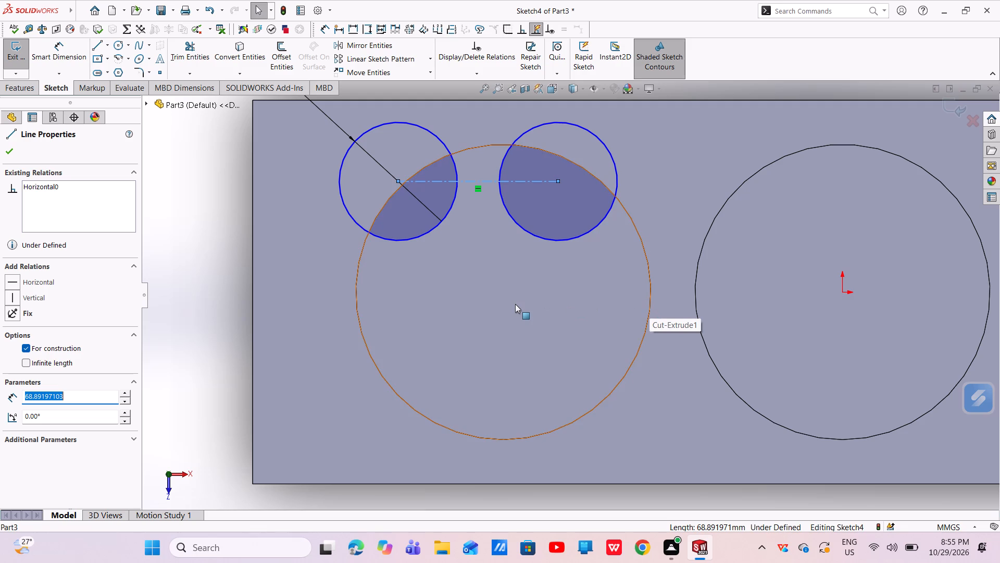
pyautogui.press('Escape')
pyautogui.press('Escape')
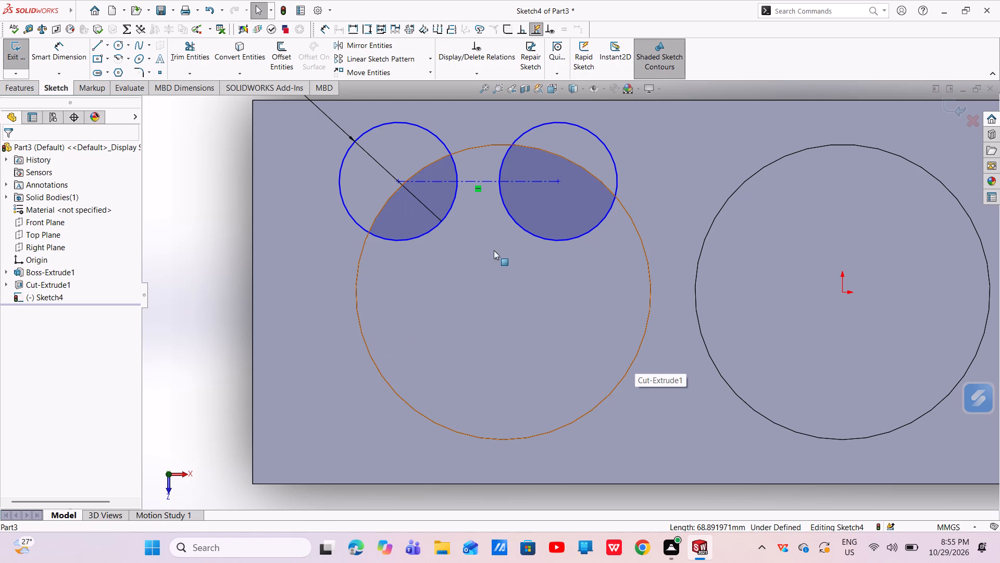
# Convert the left recess's circular edge into a sketch circle.
pyautogui.click(484, 147)
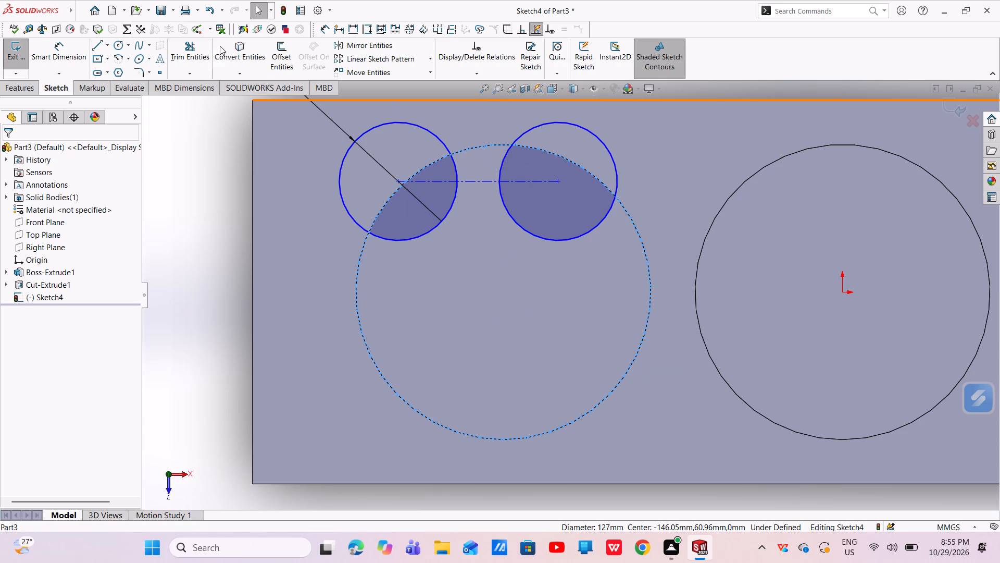
pyautogui.click(235, 46)
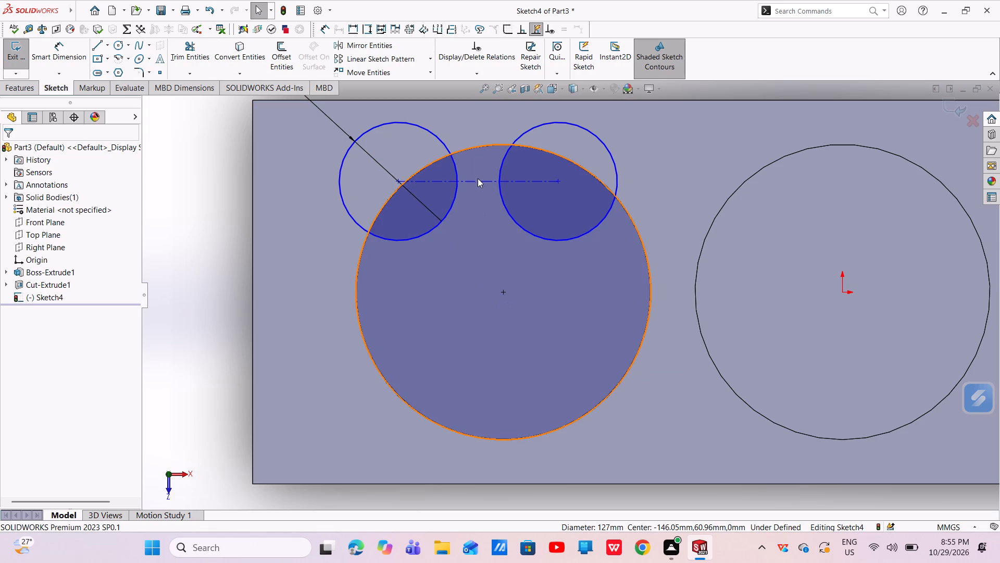
# Make the centerline's midpoint coincident with the centre of the converted recess circle.
pyautogui.click(478, 180)
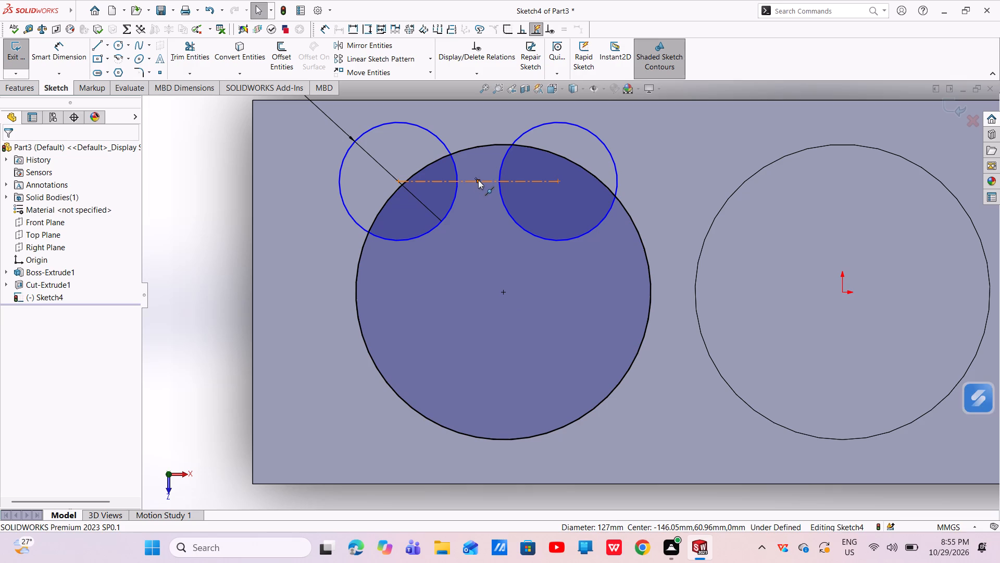
pyautogui.keyDown('ctrl'); pyautogui.click(504, 294); pyautogui.keyUp('ctrl')
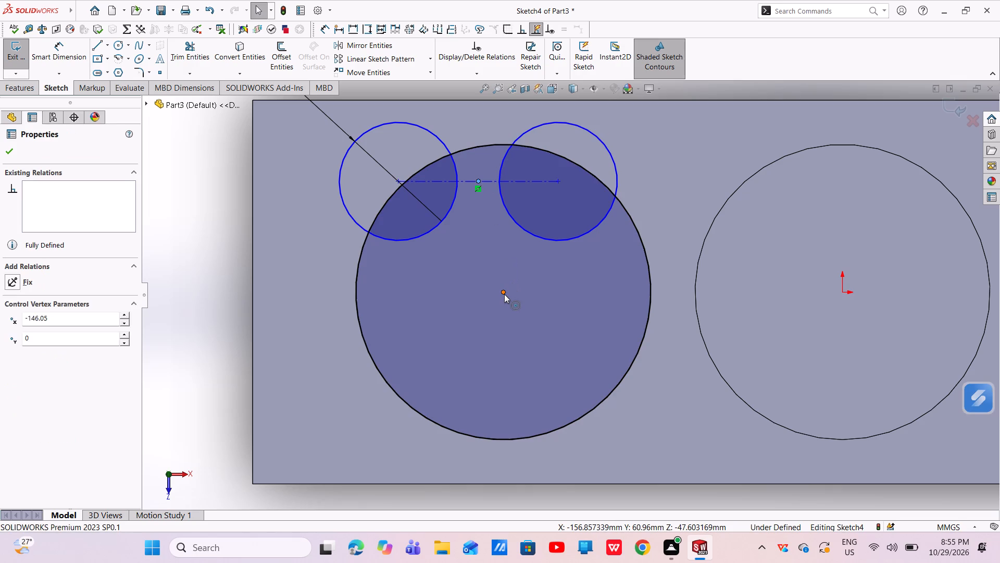
pyautogui.click(563, 247)
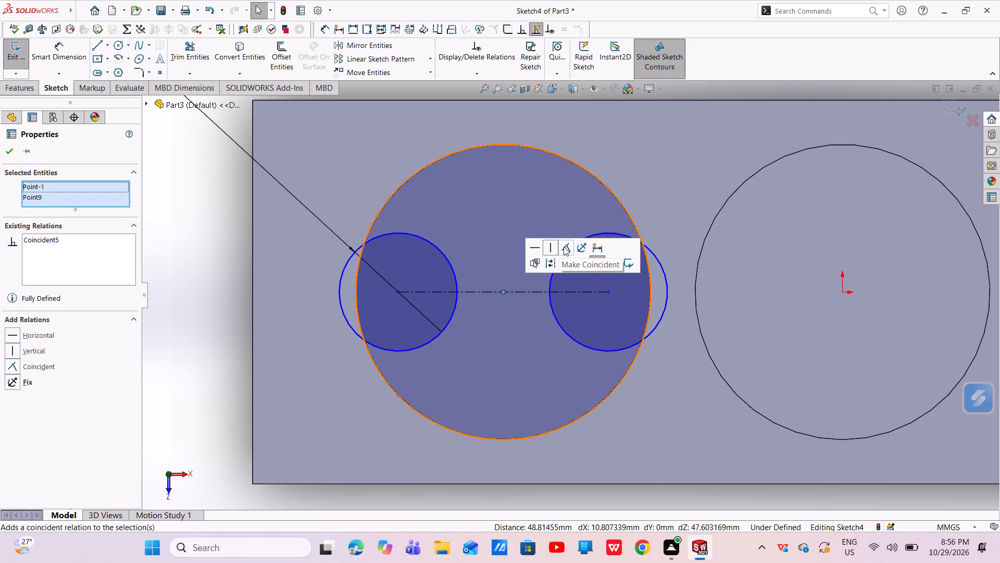
pyautogui.press('Escape')
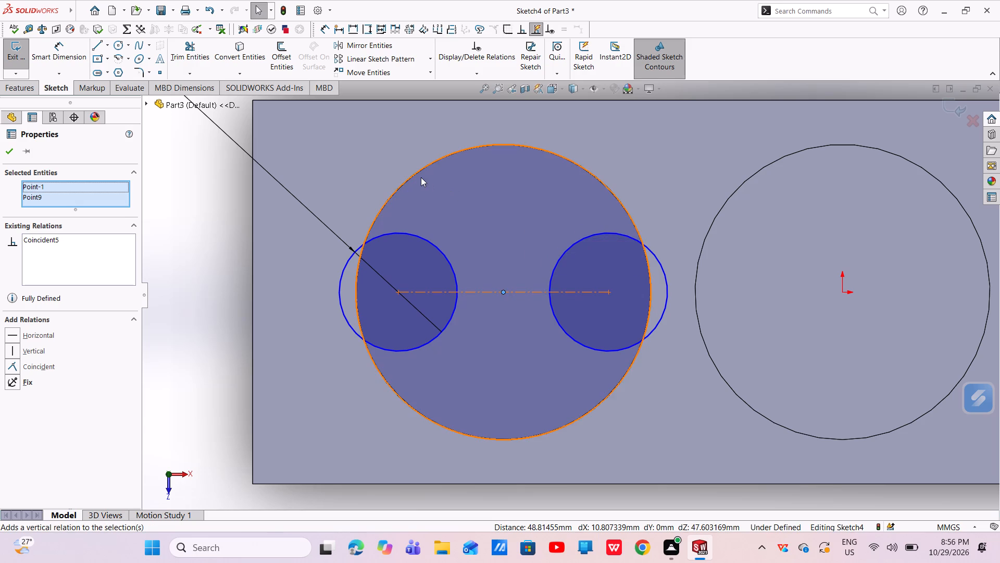
# Delete the converted 127 mm recess circle from the sketch.
pyautogui.click(414, 175)
pyautogui.rightClick(414, 175)
pyautogui.click(471, 331)
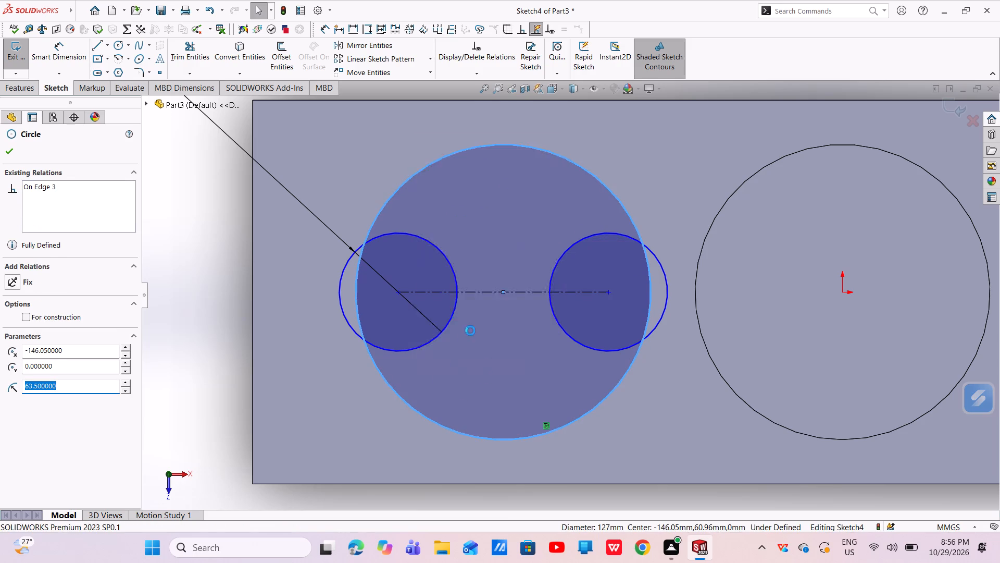
# Dimension the centerline joining the two small circles as 60.96 mm, placing it near the block's lower edge.
pyautogui.click(59, 47)
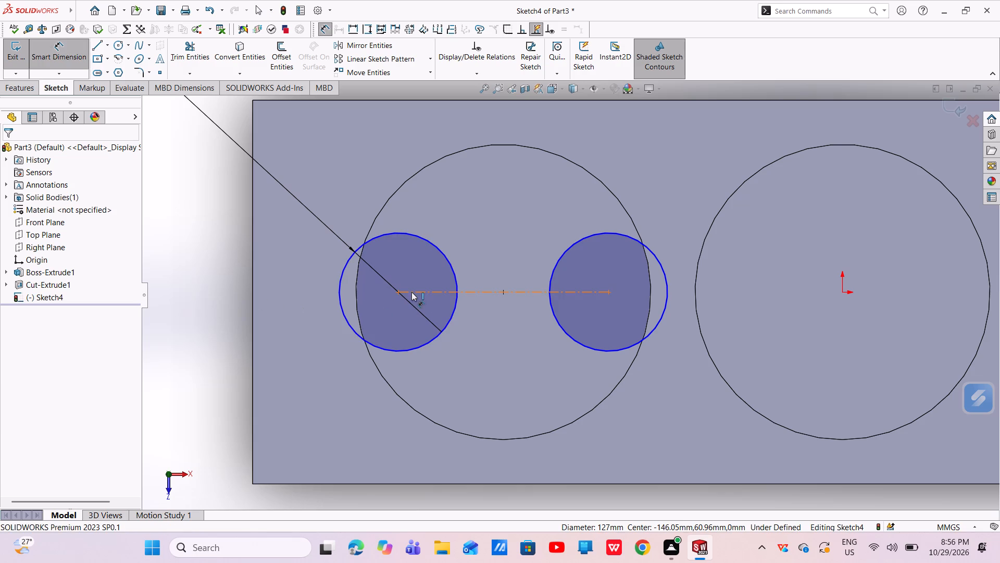
pyautogui.click(515, 291)
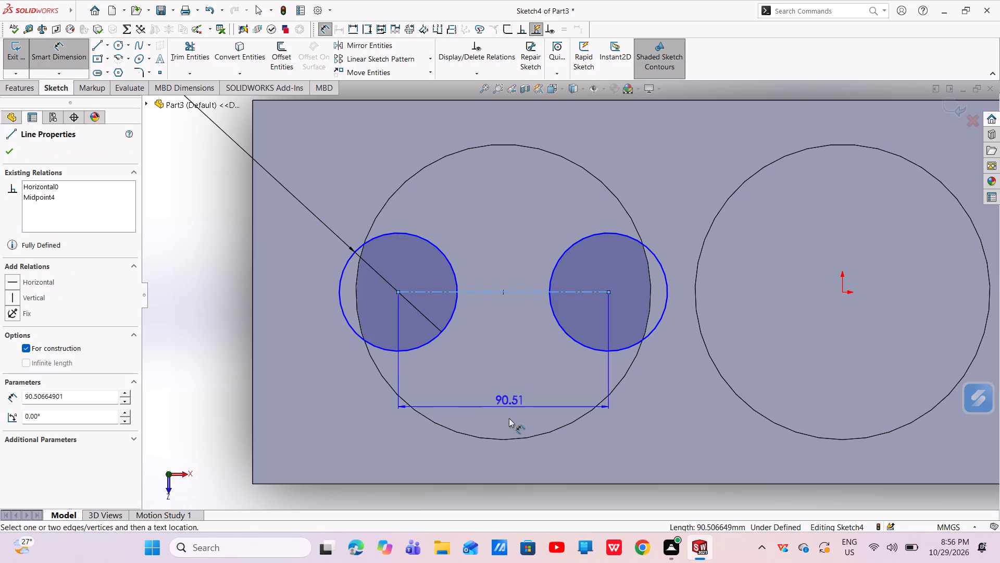
pyautogui.click(498, 482)
pyautogui.press('BackSpace')
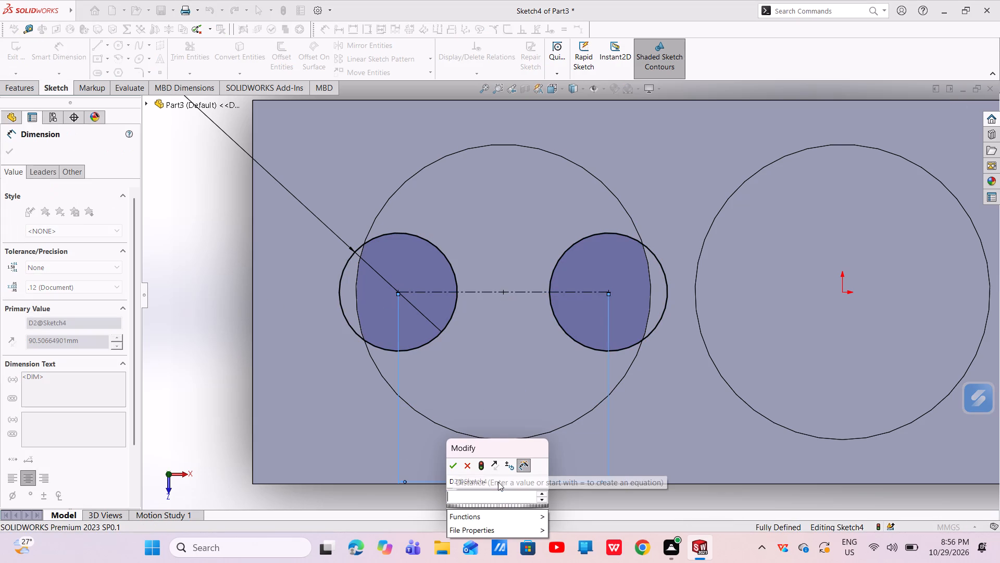
pyautogui.write('60.96')
pyautogui.press('Return')
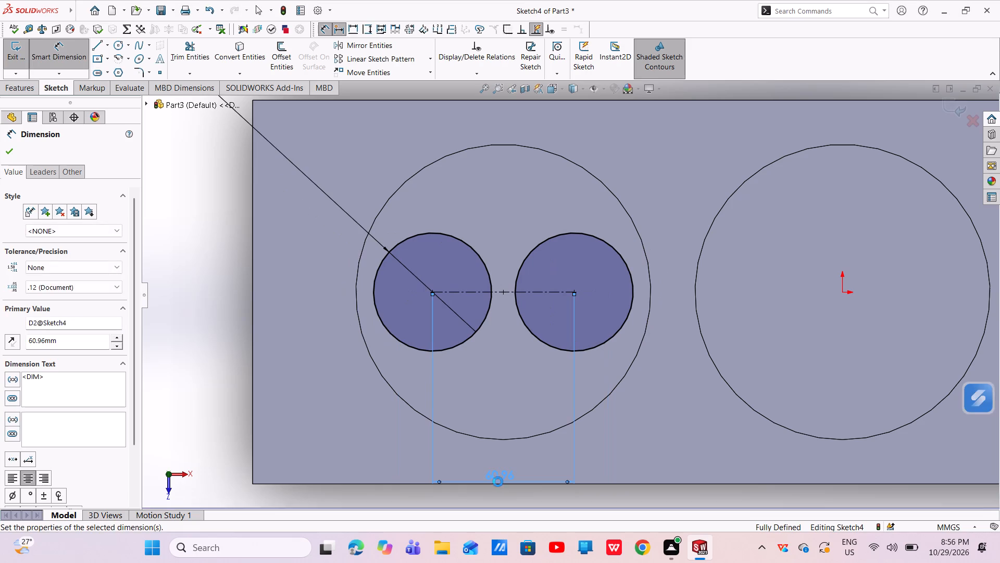
# Cut-extrude the two 50.8 mm circles inside the left recess to a blind depth of 2.54 mm.
pyautogui.press('Escape')
pyautogui.scroll(3, 577, 374)
pyautogui.scroll(-2, 708, 340)
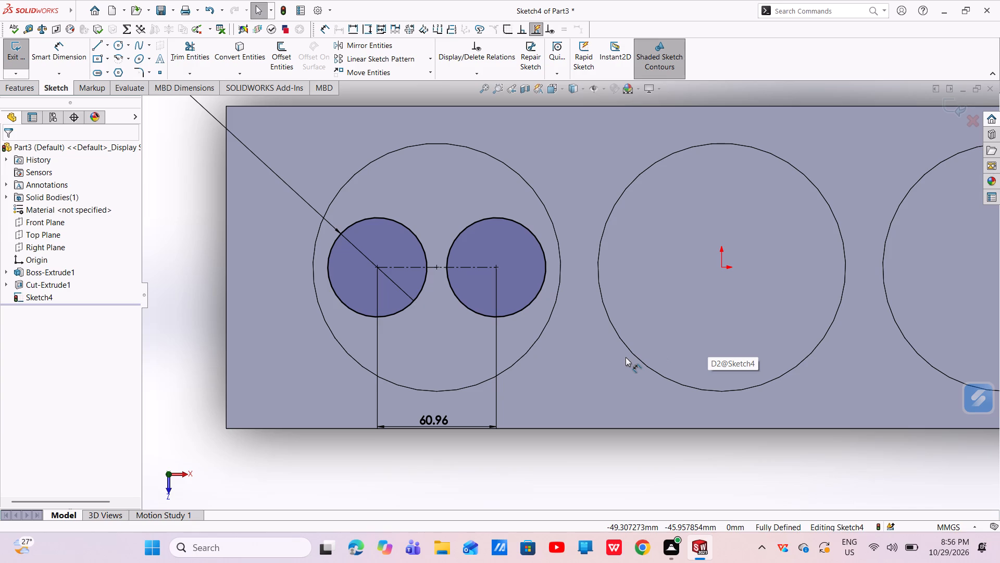
pyautogui.click(17, 88)
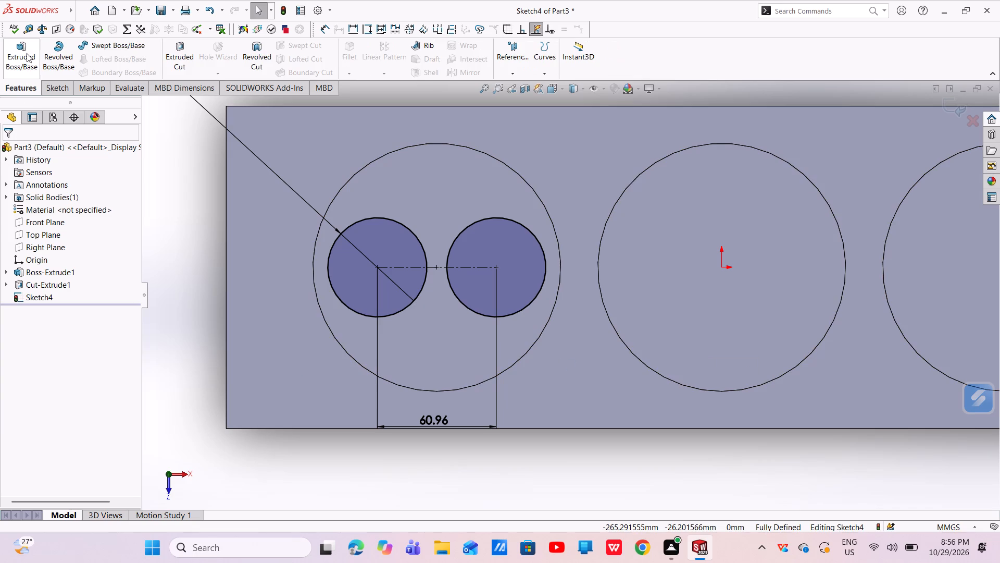
pyautogui.click(27, 53)
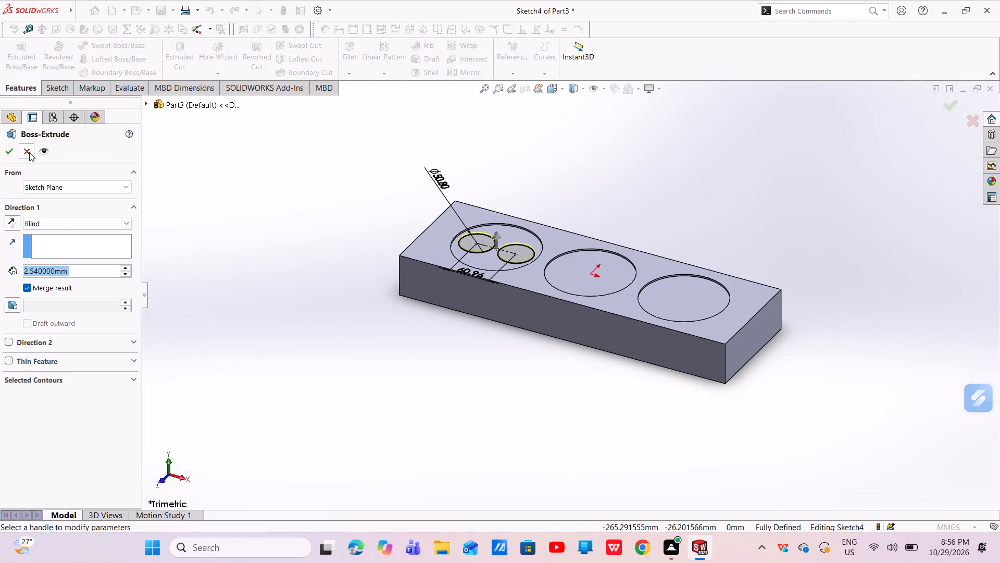
pyautogui.click(29, 152)
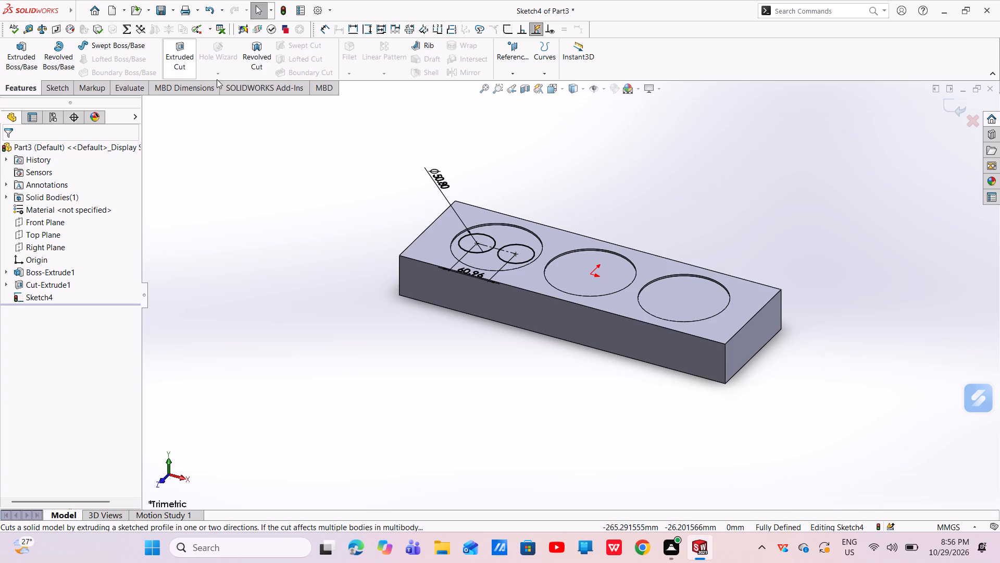
pyautogui.scroll(-4, 513, 233)
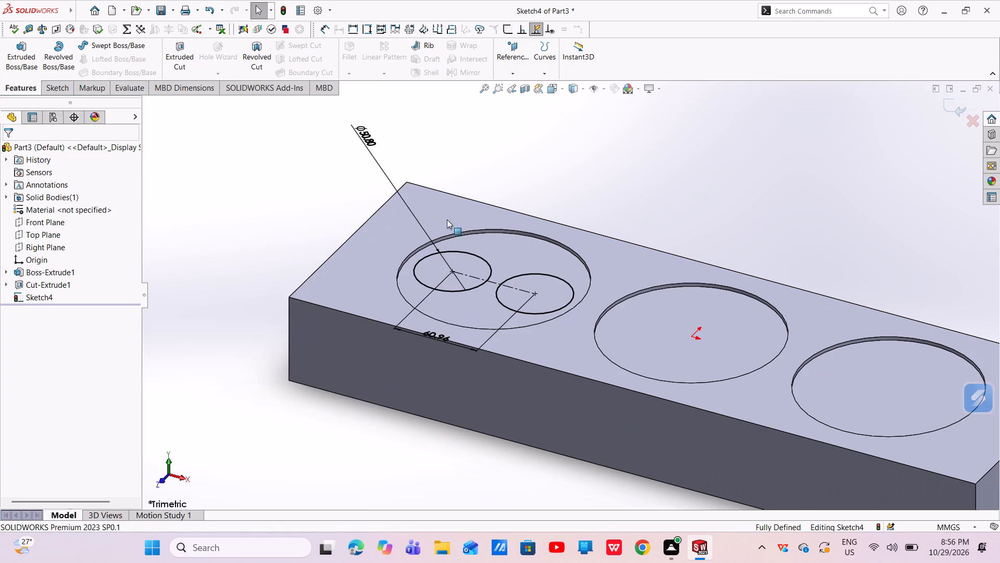
pyautogui.click(177, 55)
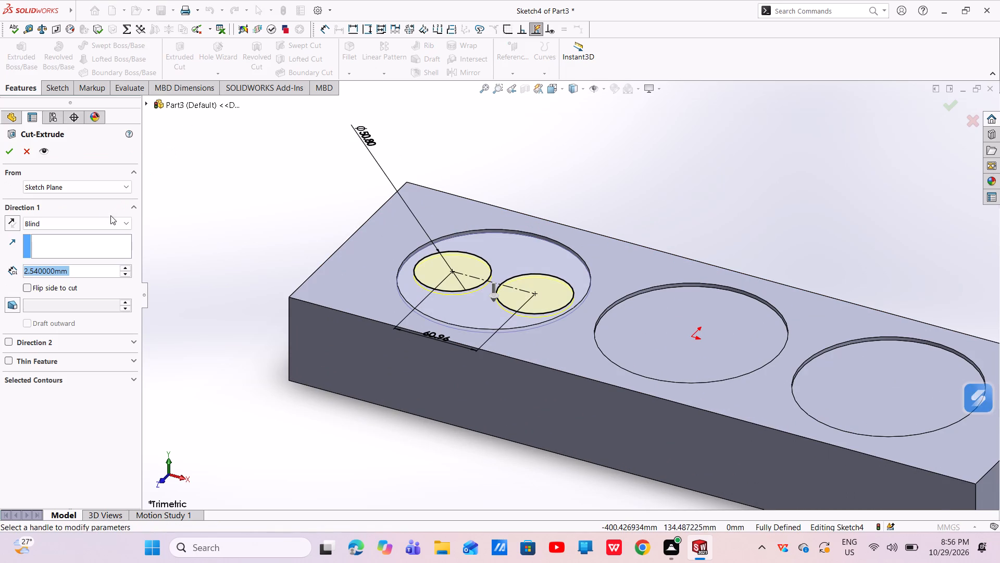
pyautogui.click(7, 146)
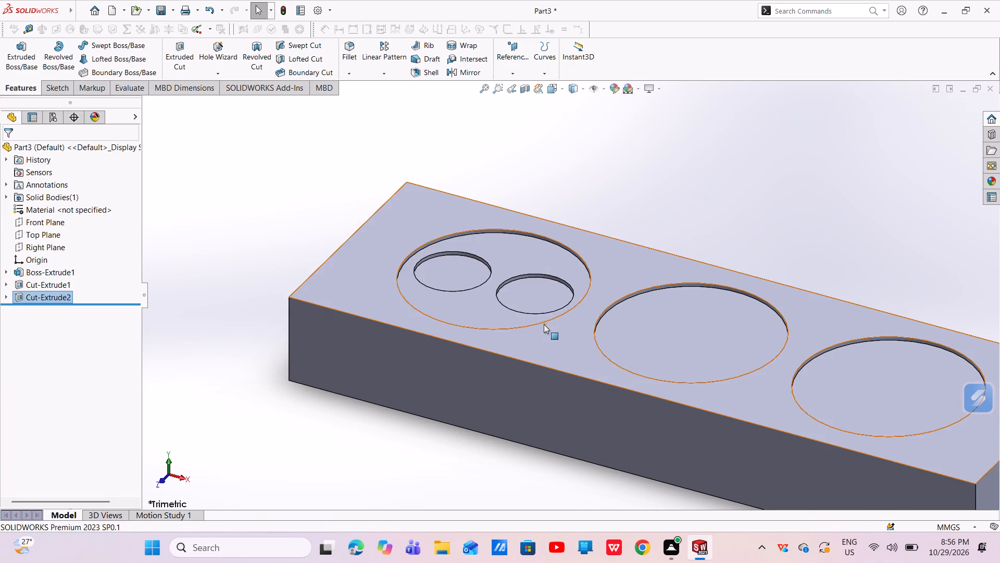
# Start a sketch on the block's end face nearest the paired circular pockets and convert the face's outline into sketch lines.
pyautogui.scroll(-2, 544, 324)
pyautogui.scroll(3, 542, 323)
pyautogui.moveTo(538, 320); pyautogui.dragTo(579, 441, button='middle')
pyautogui.scroll(-4, 544, 311)
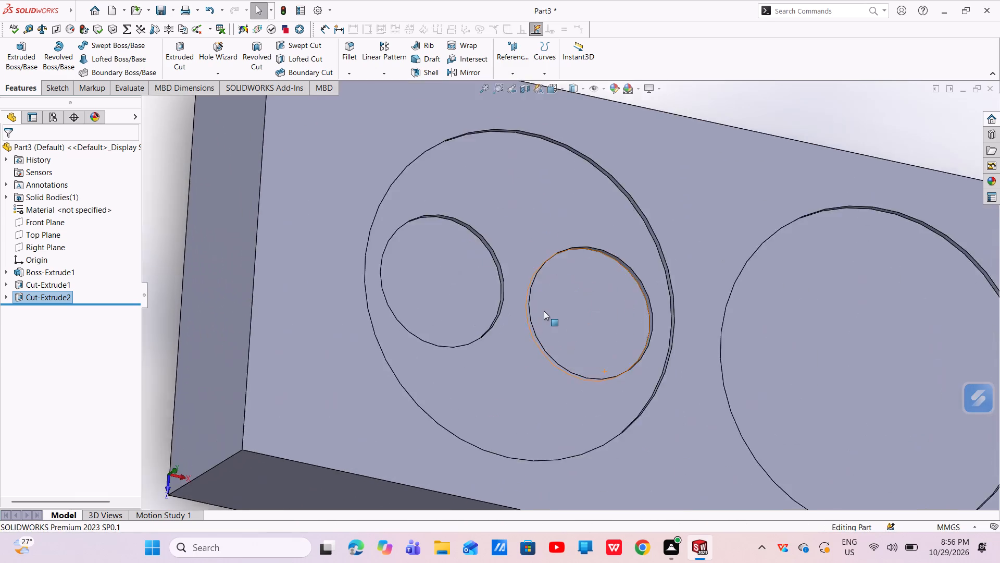
pyautogui.scroll(5, 544, 311)
pyautogui.moveTo(573, 313); pyautogui.dragTo(530, 338, button='middle')
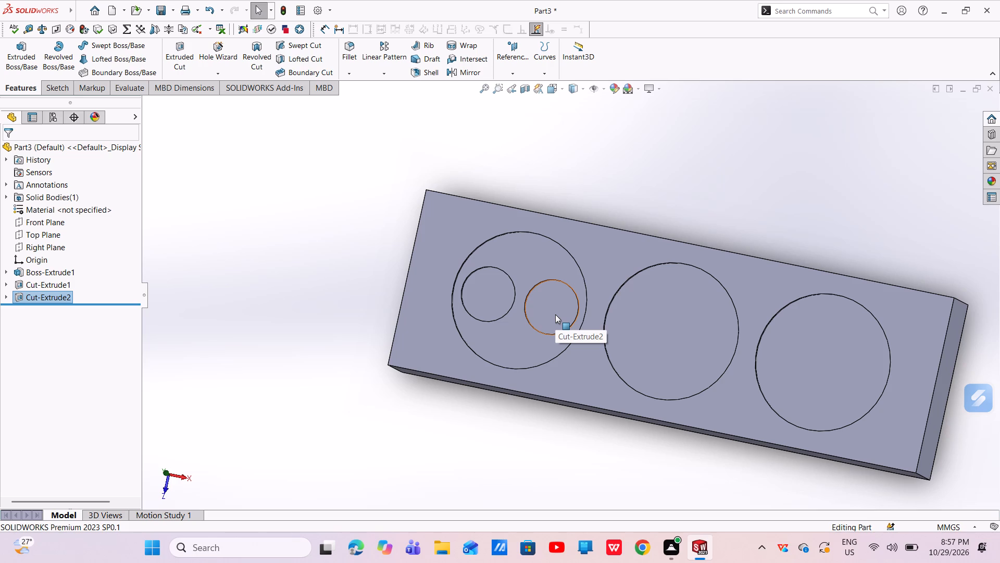
pyautogui.scroll(2, 617, 422)
pyautogui.moveTo(633, 411); pyautogui.dragTo(640, 406, button='middle')
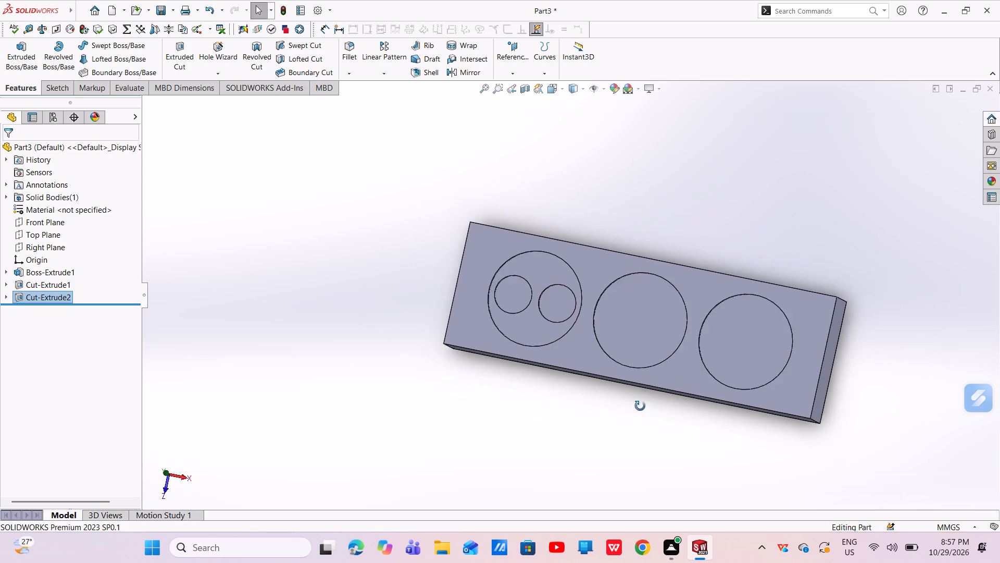
pyautogui.moveTo(640, 406); pyautogui.dragTo(722, 365, button='middle')
pyautogui.click(558, 275)
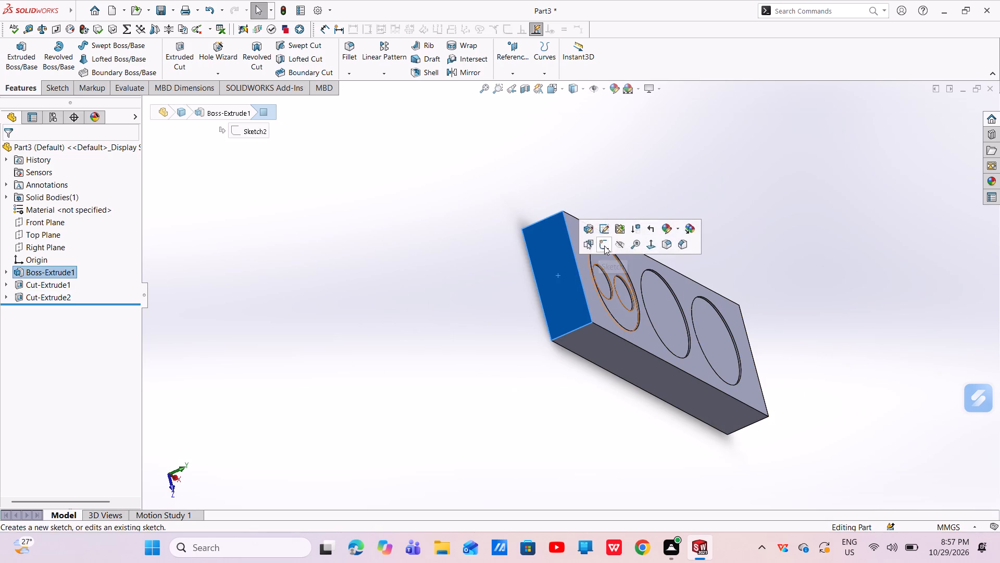
pyautogui.click(607, 240)
pyautogui.click(233, 54)
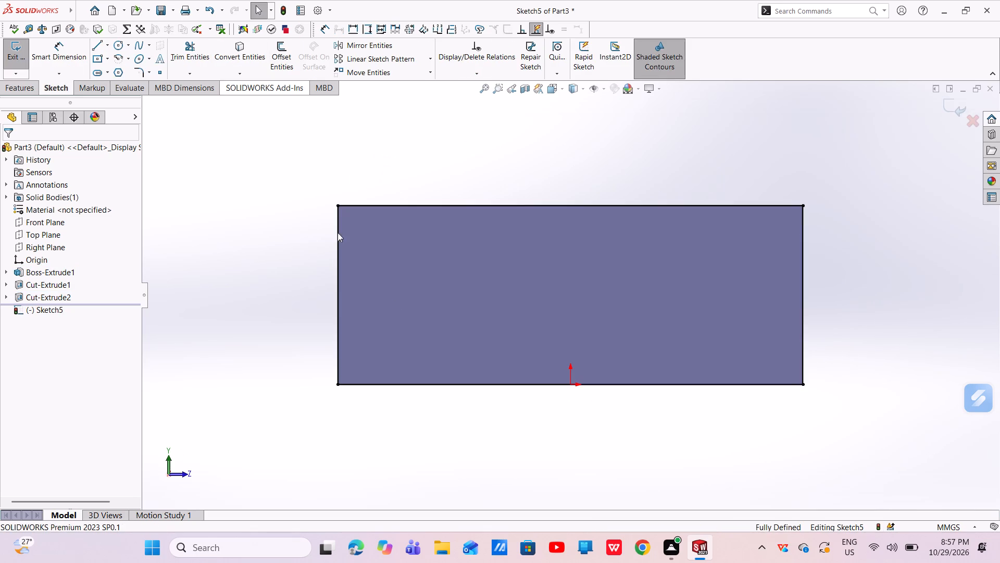
# Extrude the converted end-face rectangle outward as a blind boss 12.7 mm deep, merged with the block.
pyautogui.scroll(3, 533, 364)
pyautogui.moveTo(594, 340); pyautogui.dragTo(541, 420, button='middle')
pyautogui.scroll(4, 455, 463)
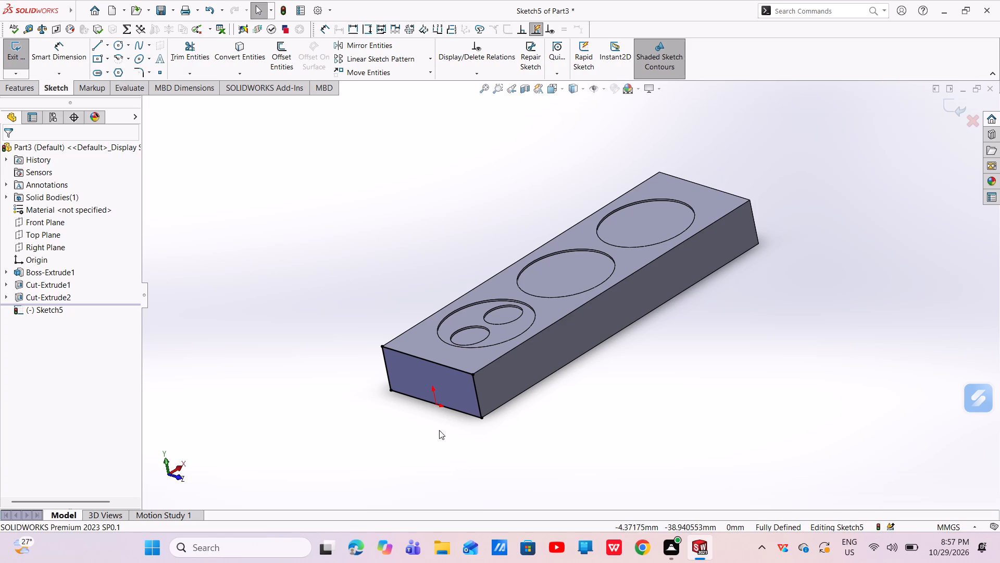
pyautogui.click(16, 91)
pyautogui.click(21, 66)
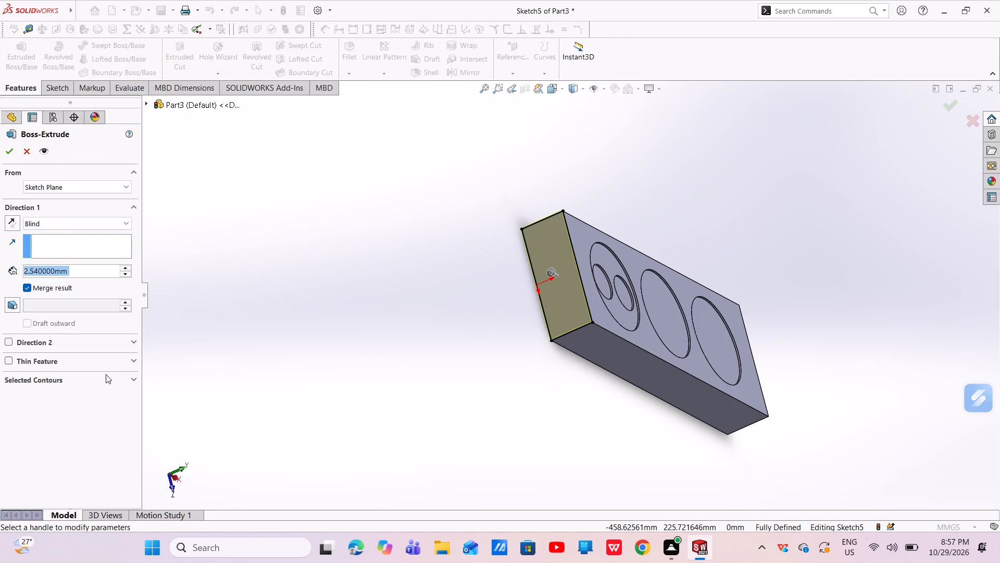
pyautogui.press('BackSpace')
pyautogui.write('12.')
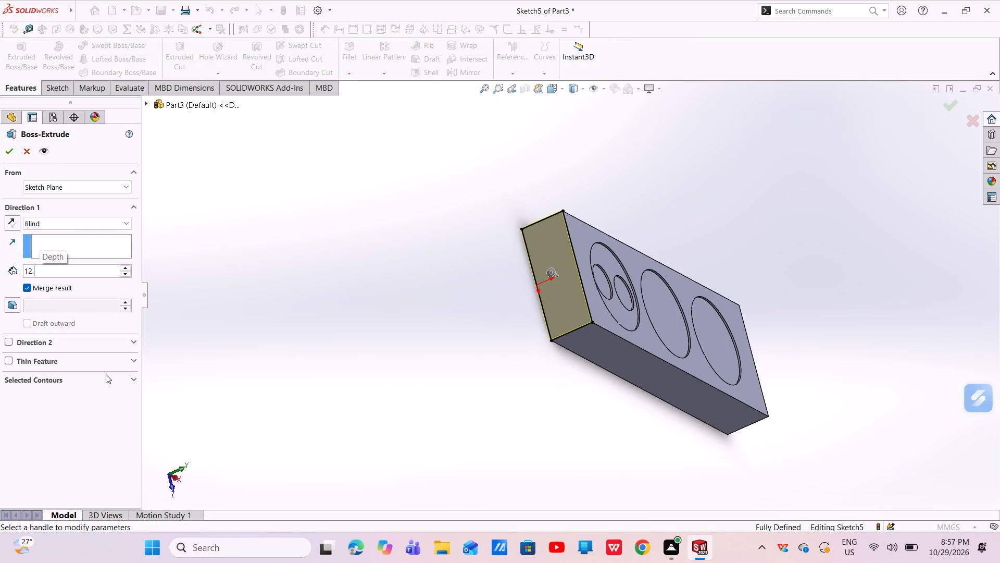
pyautogui.press('7')
pyautogui.press('Return')
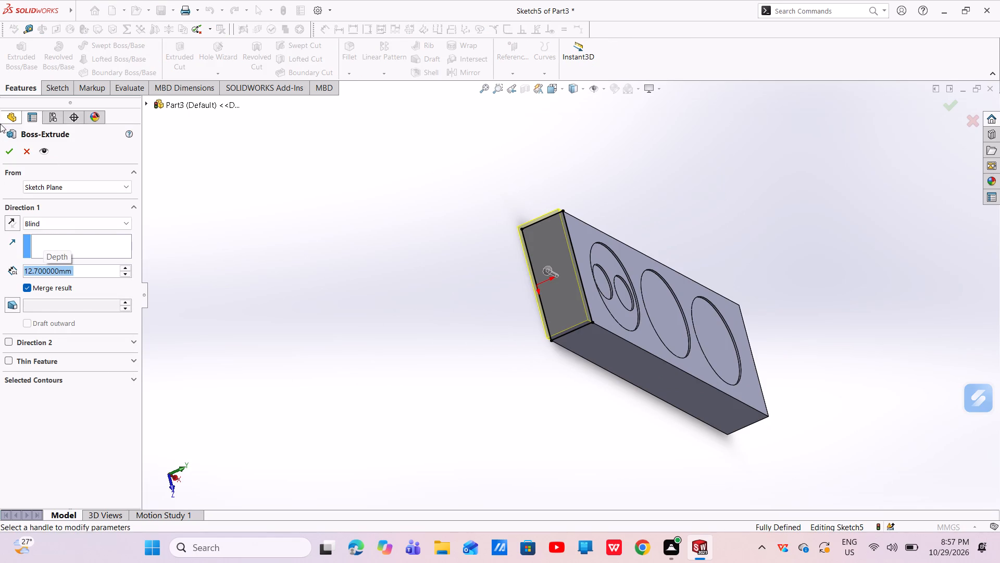
pyautogui.click(11, 153)
# Start a sketch on the block's opposite end face, farthest from the paired pockets, and convert its outline into sketch lines.
pyautogui.scroll(3, 709, 333)
pyautogui.moveTo(602, 305); pyautogui.dragTo(553, 338, button='middle')
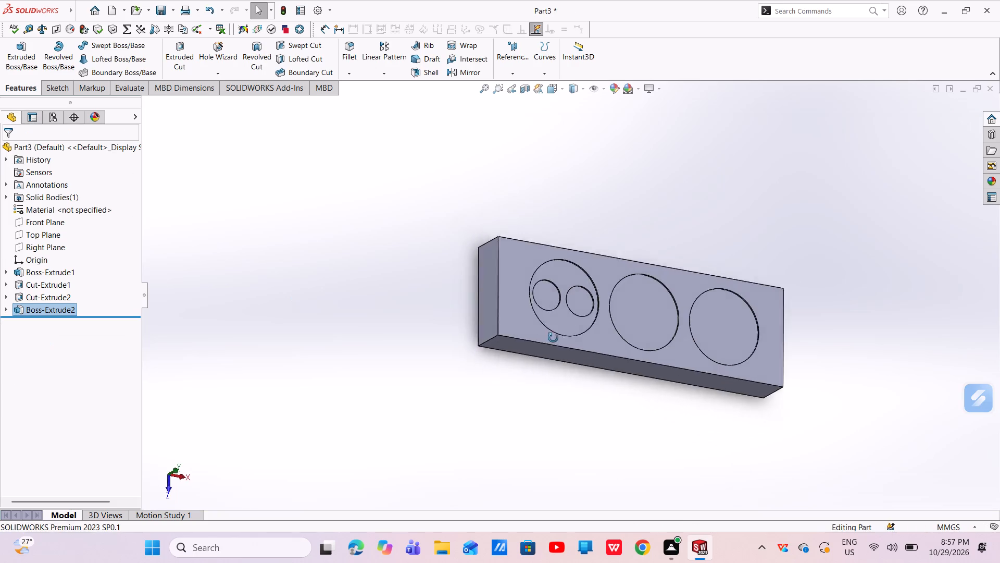
pyautogui.moveTo(553, 338); pyautogui.dragTo(528, 380, button='middle')
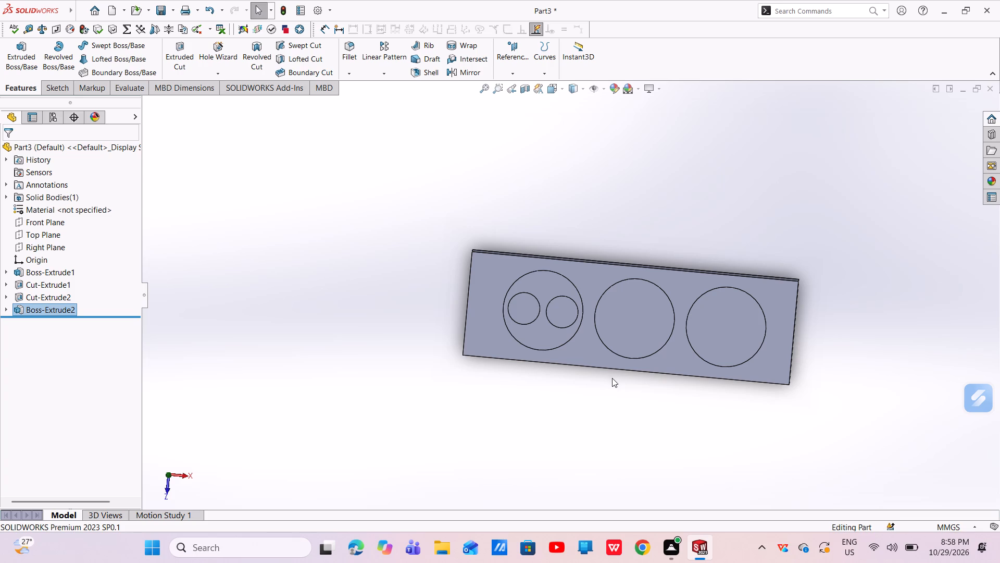
pyautogui.moveTo(701, 444); pyautogui.dragTo(617, 410, button='middle')
pyautogui.click(674, 320)
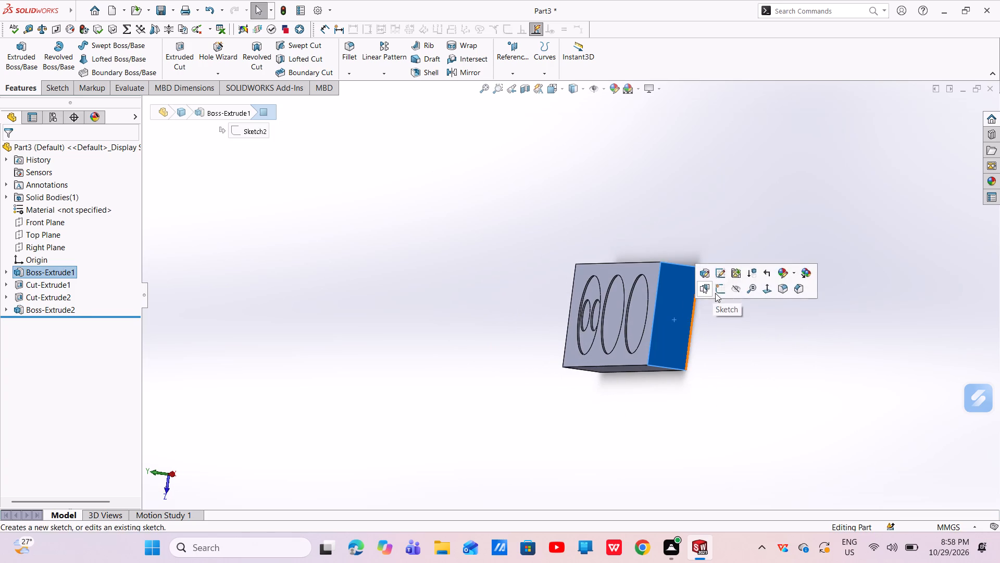
pyautogui.click(718, 291)
pyautogui.click(244, 48)
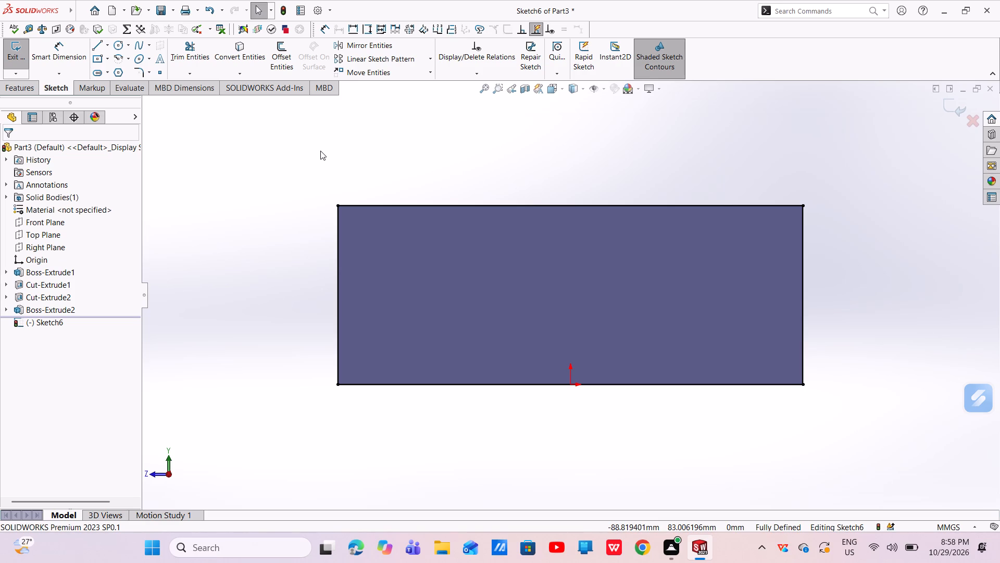
# Cut-extrude the converted rectangle on that end face to a blind depth of 12.7 mm, trimming that end of the block.
pyautogui.scroll(1, 417, 310)
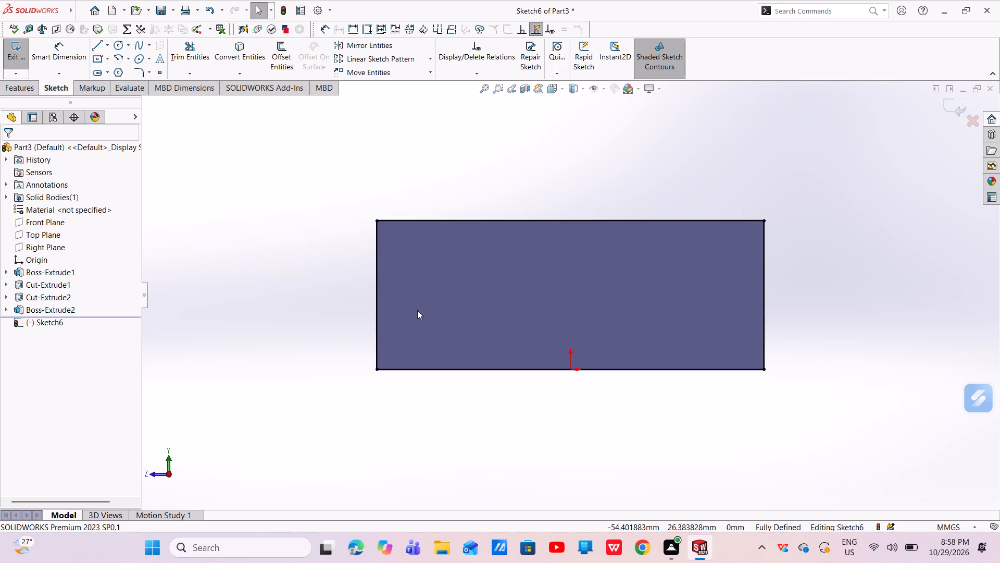
pyautogui.moveTo(417, 310); pyautogui.dragTo(470, 385, button='middle')
pyautogui.scroll(3, 448, 341)
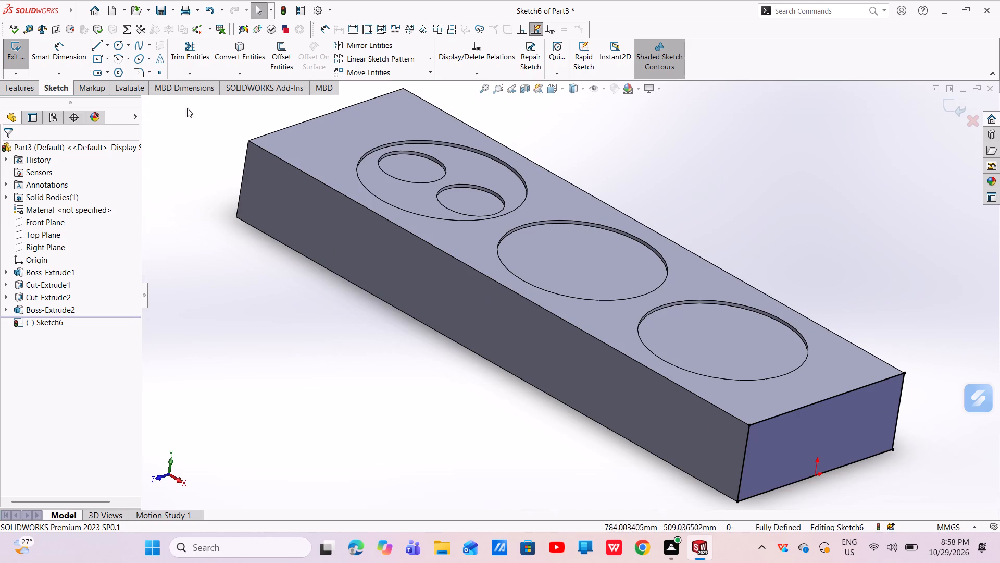
pyautogui.click(22, 84)
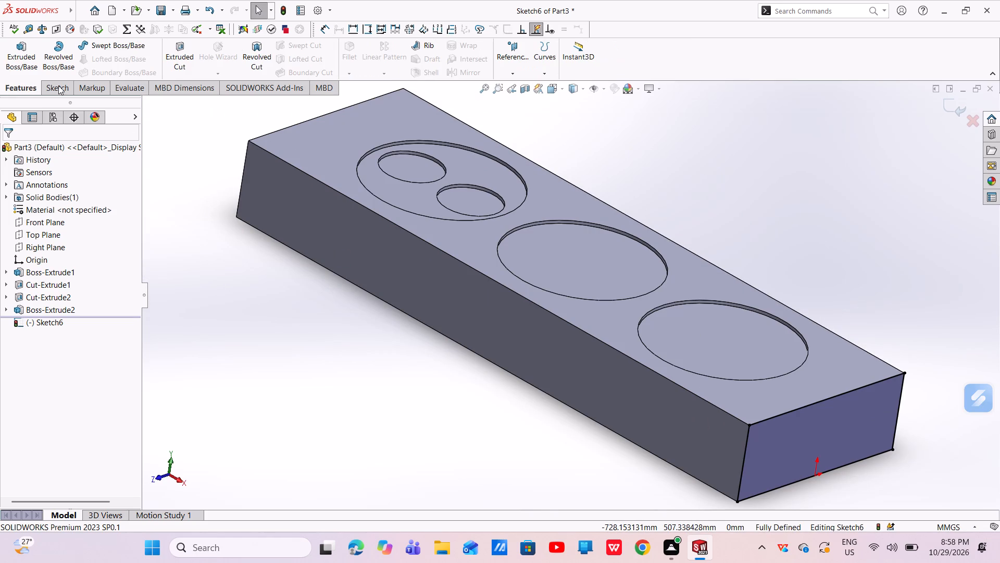
pyautogui.click(173, 62)
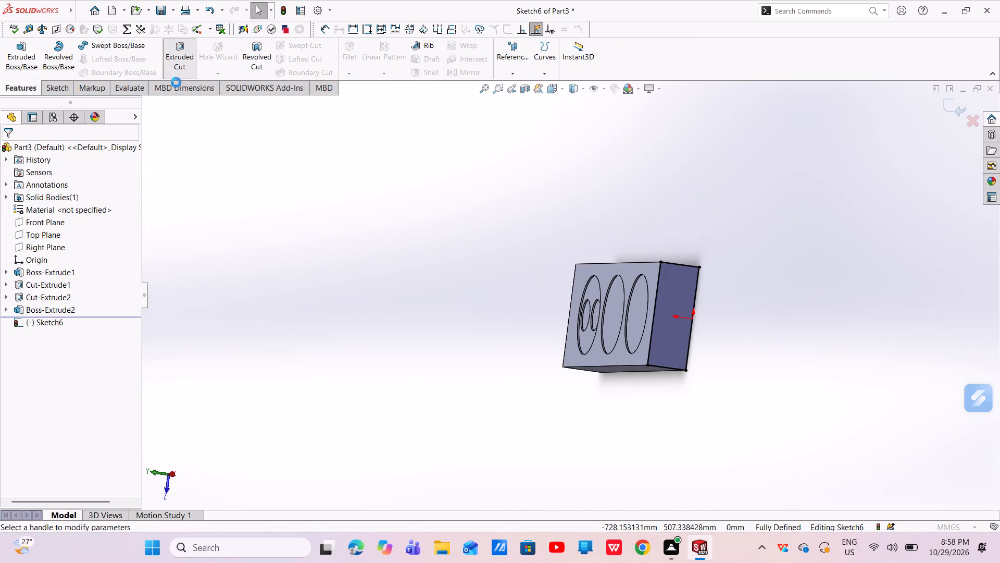
pyautogui.click(5, 151)
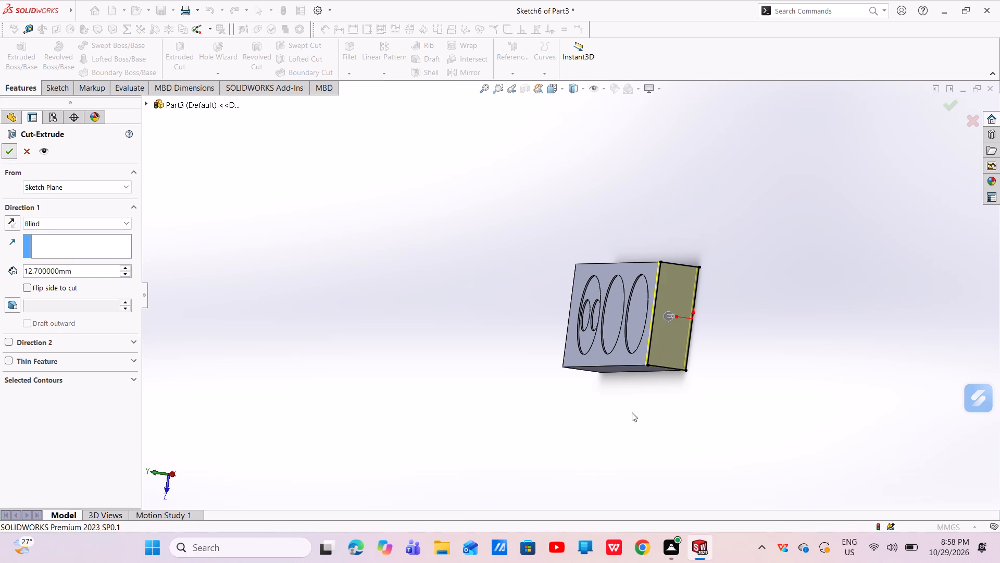
pyautogui.scroll(-4, 619, 339)
pyautogui.moveTo(619, 339); pyautogui.dragTo(693, 287, button='middle')
pyautogui.scroll(2, 669, 350)
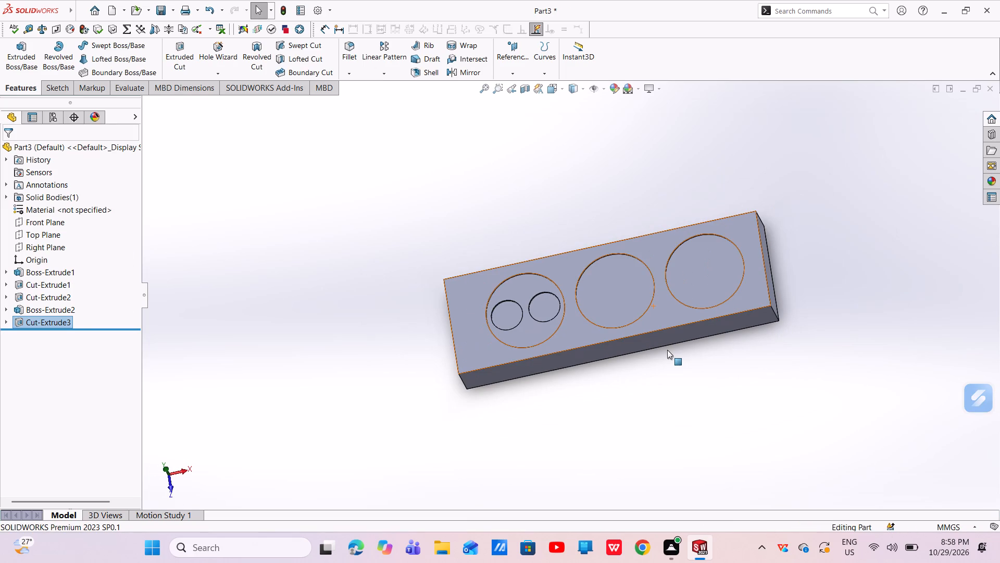
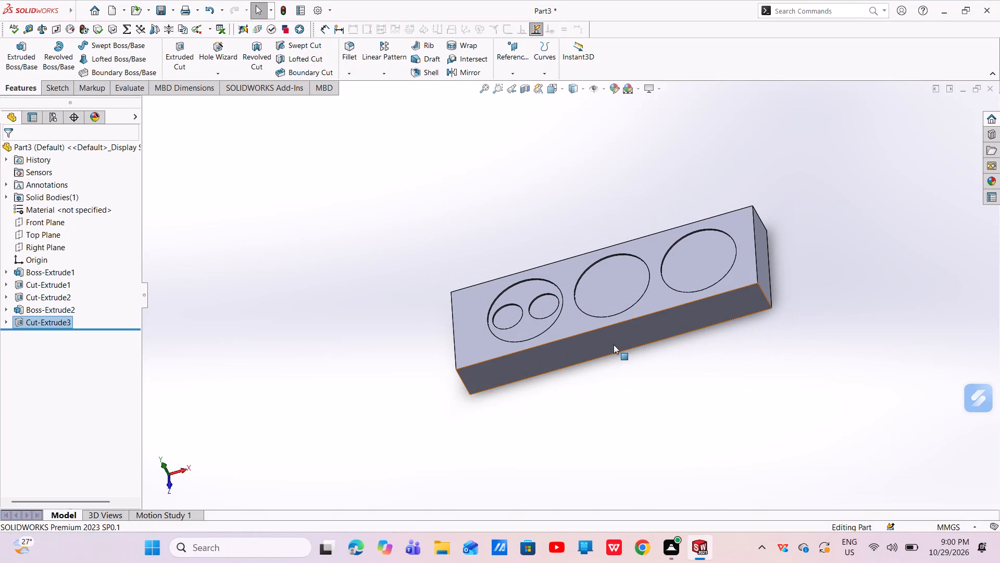
# Start a sketch on the block's visible long side face, adjoining the face with the circular recesses.
pyautogui.click(614, 345)
pyautogui.click(655, 317)
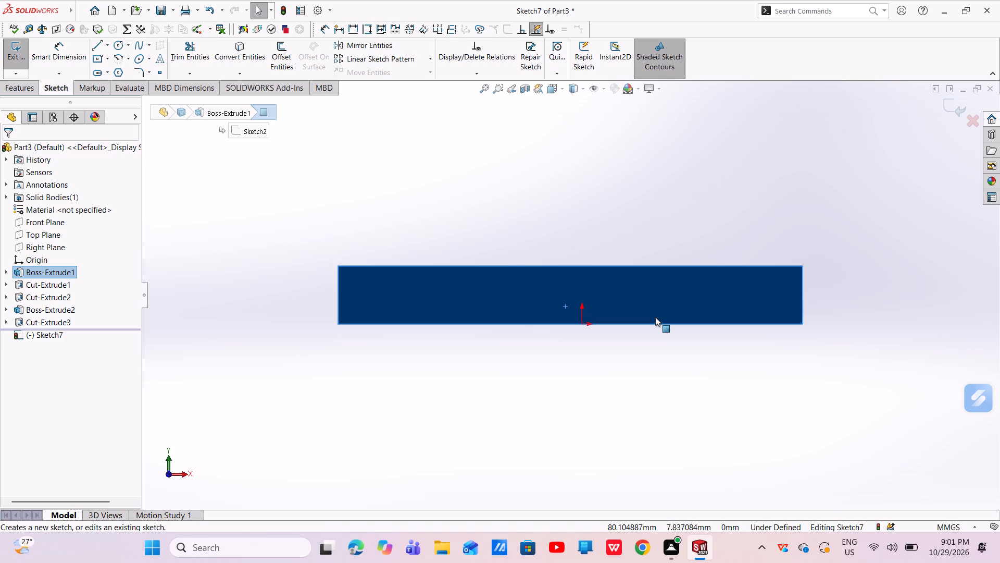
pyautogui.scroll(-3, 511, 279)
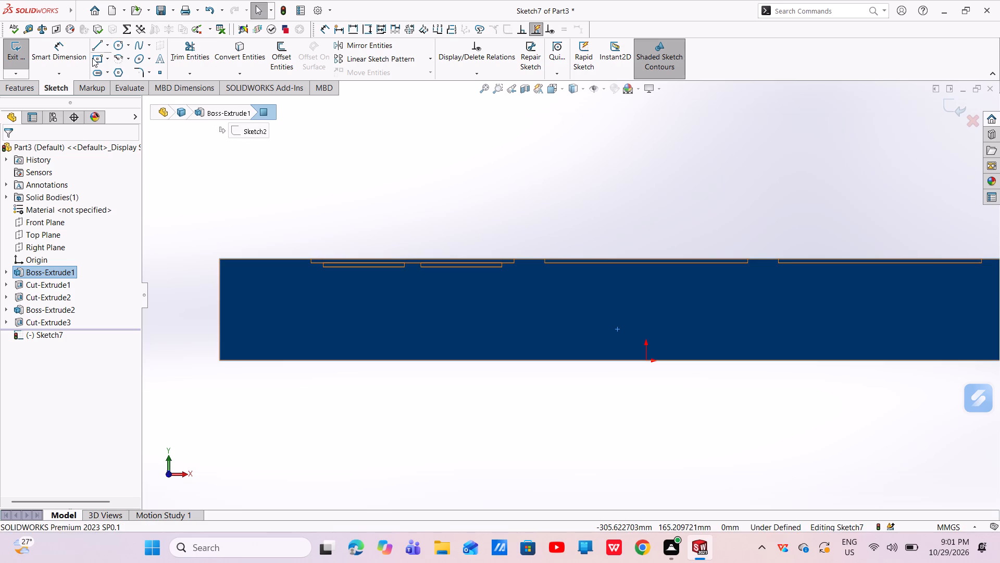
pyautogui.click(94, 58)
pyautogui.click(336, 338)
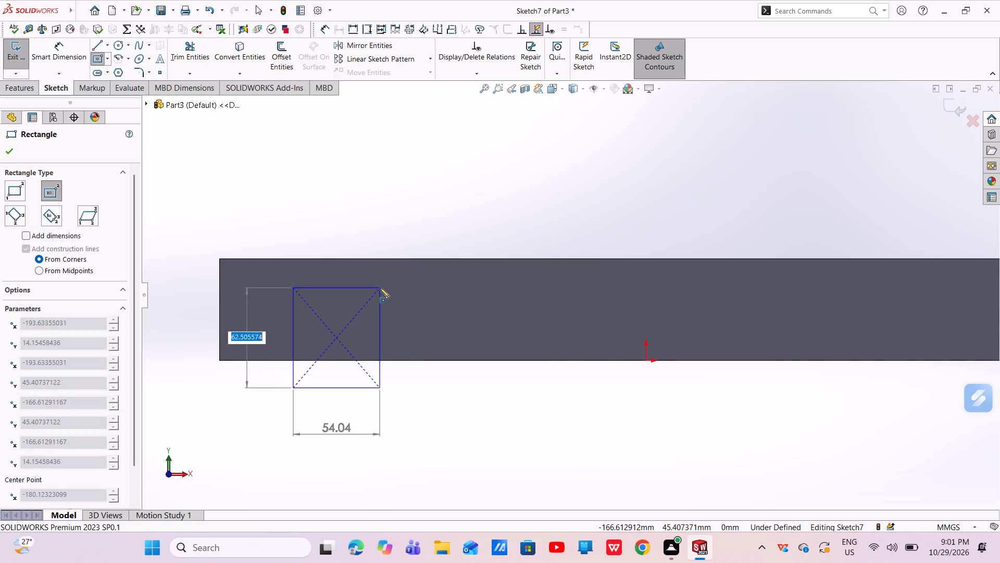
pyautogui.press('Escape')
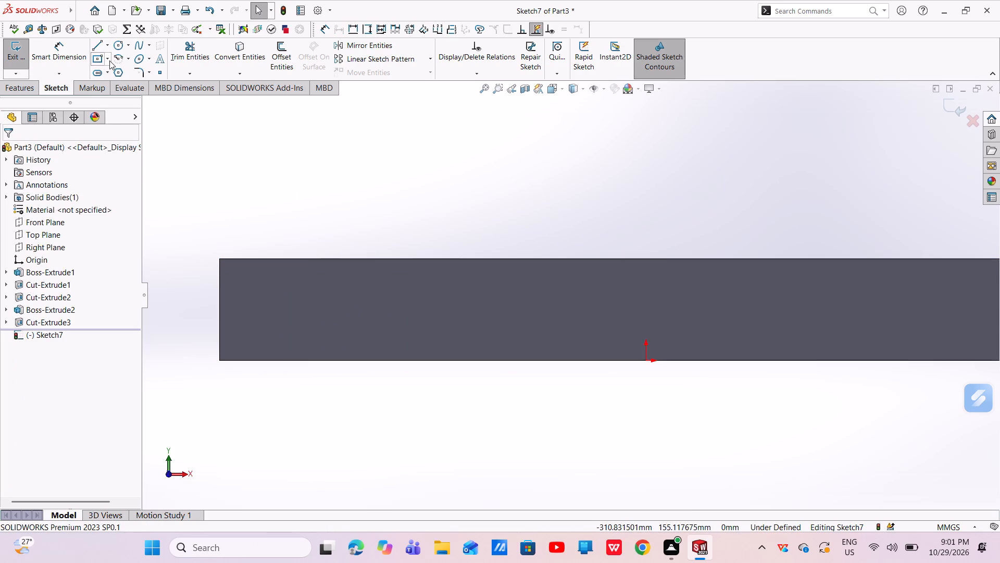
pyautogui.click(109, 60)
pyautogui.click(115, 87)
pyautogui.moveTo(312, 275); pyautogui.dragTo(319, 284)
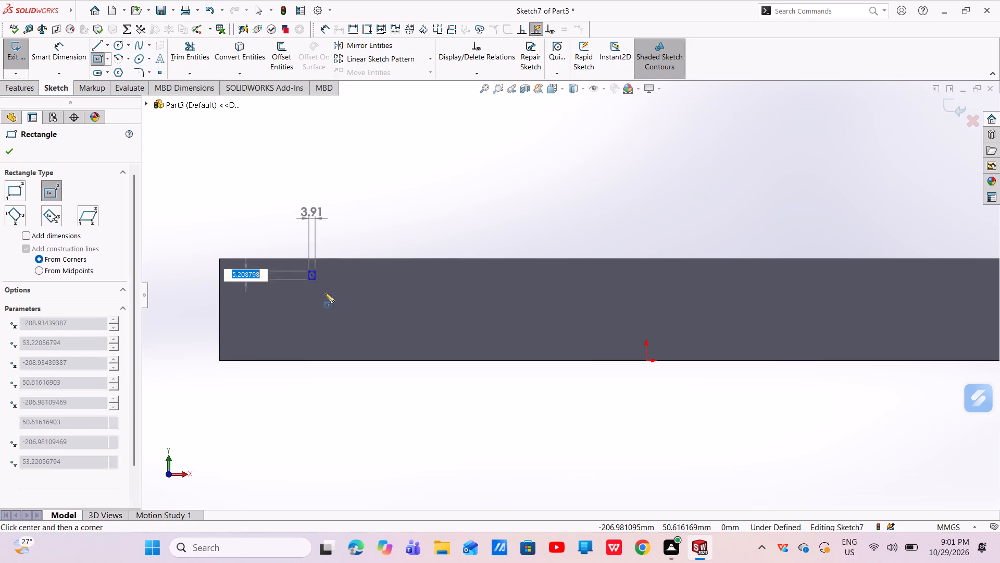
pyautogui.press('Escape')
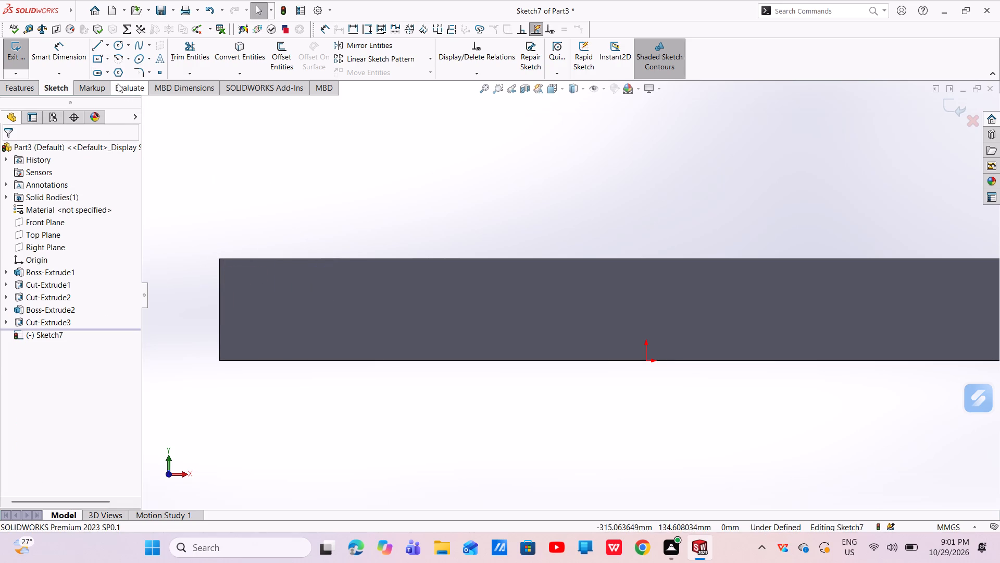
# Draw a corner rectangle about 32 mm wide by 20 mm high inside the side face, towards the paired-pocket end.
pyautogui.click(107, 61)
pyautogui.click(94, 70)
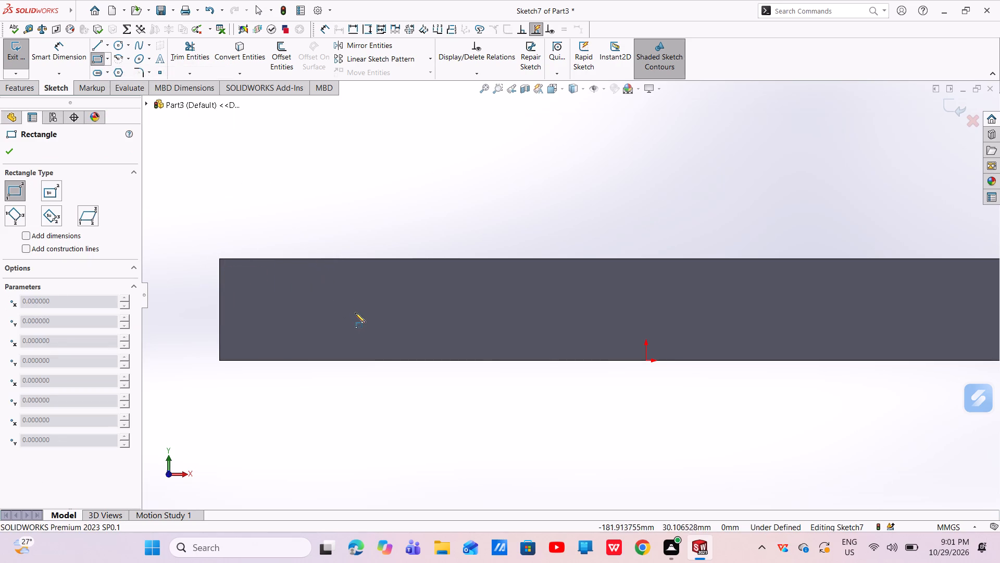
pyautogui.click(346, 300)
pyautogui.click(396, 331)
pyautogui.rightClick(396, 331)
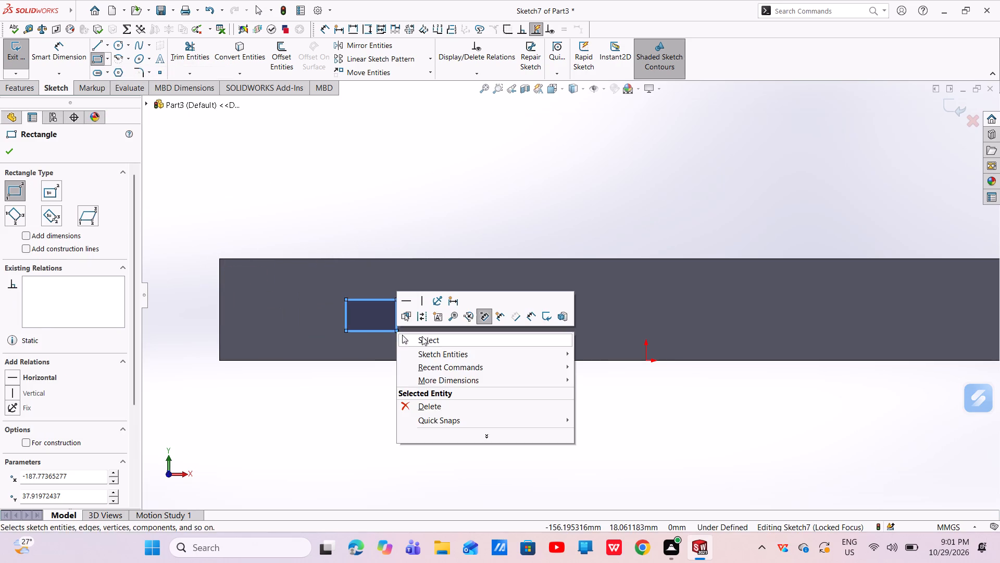
pyautogui.click(427, 338)
# Dimension the rectangle 31.75 mm wide and 38.1 mm high.
pyautogui.click(80, 56)
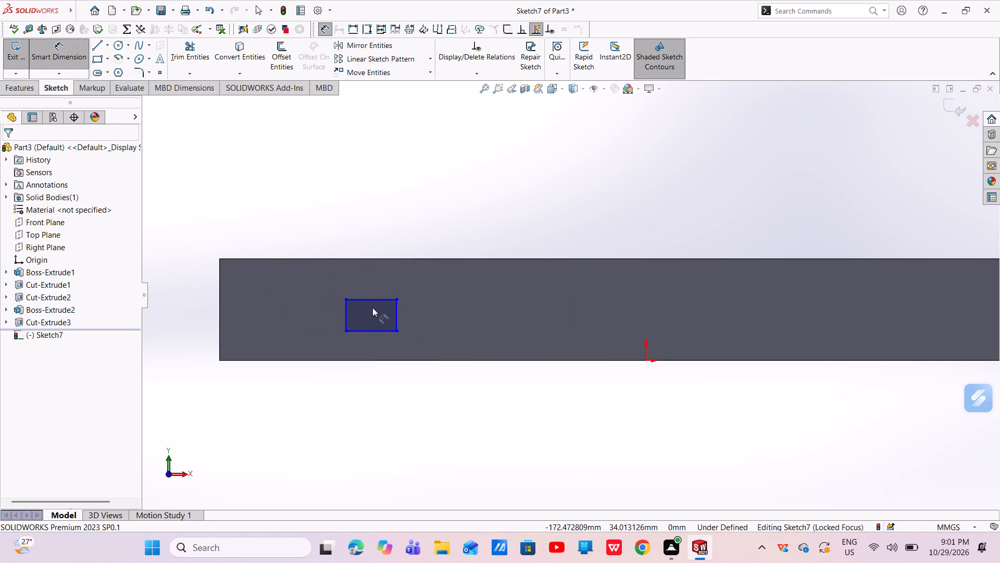
pyautogui.click(372, 299)
pyautogui.click(357, 218)
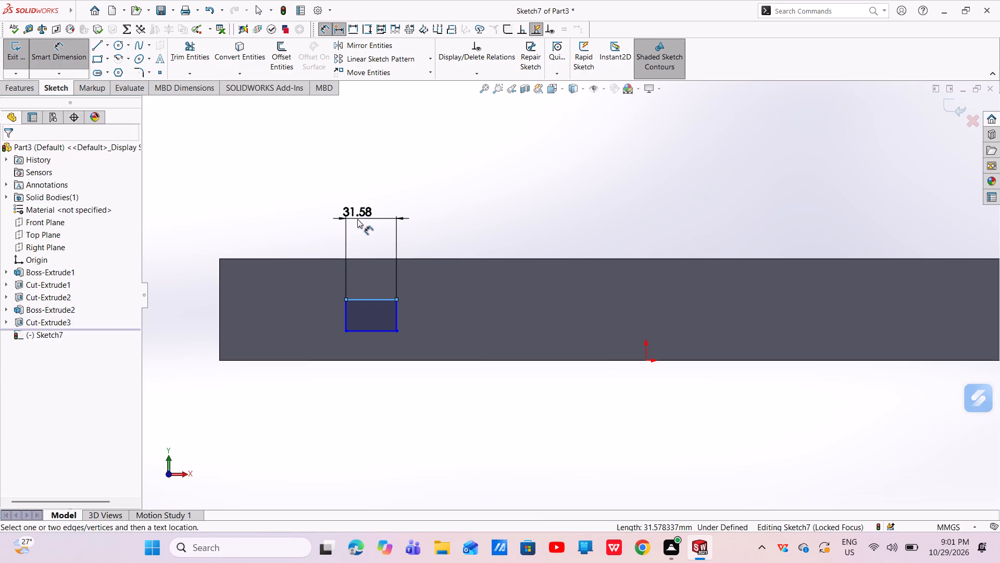
pyautogui.press('BackSpace')
pyautogui.write('31.75')
pyautogui.press('Return')
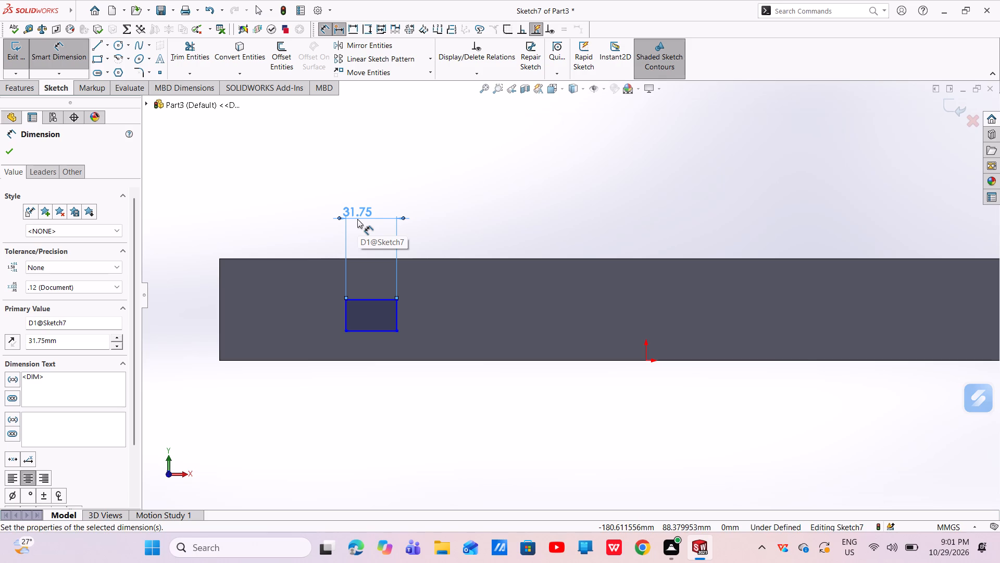
pyautogui.click(396, 314)
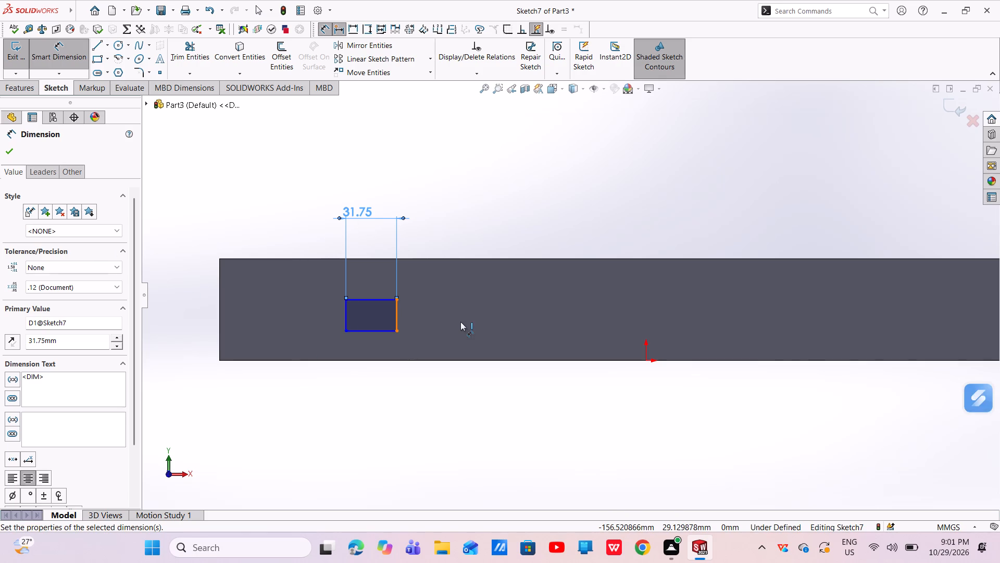
pyautogui.click(439, 321)
pyautogui.press('BackSpace')
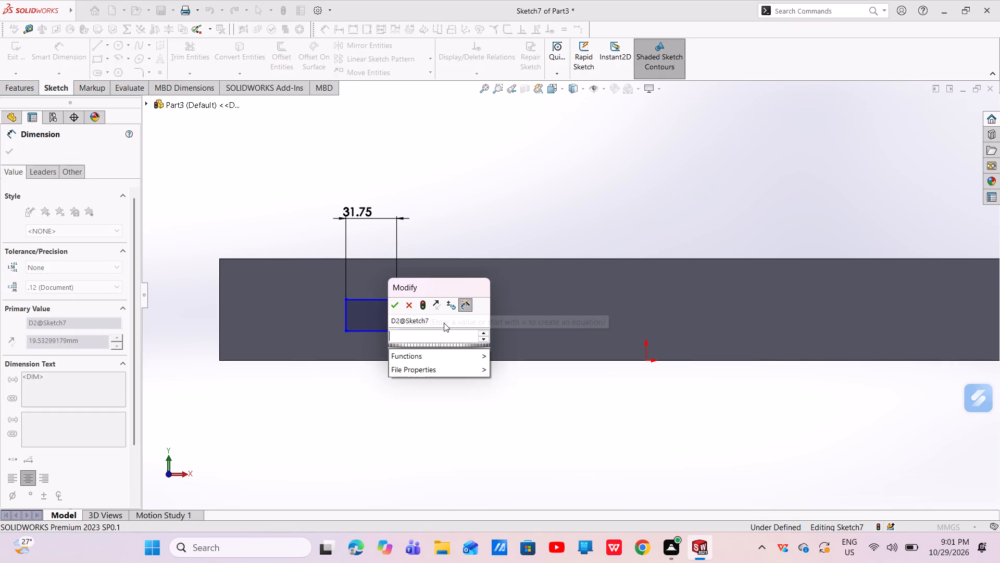
pyautogui.press('3')
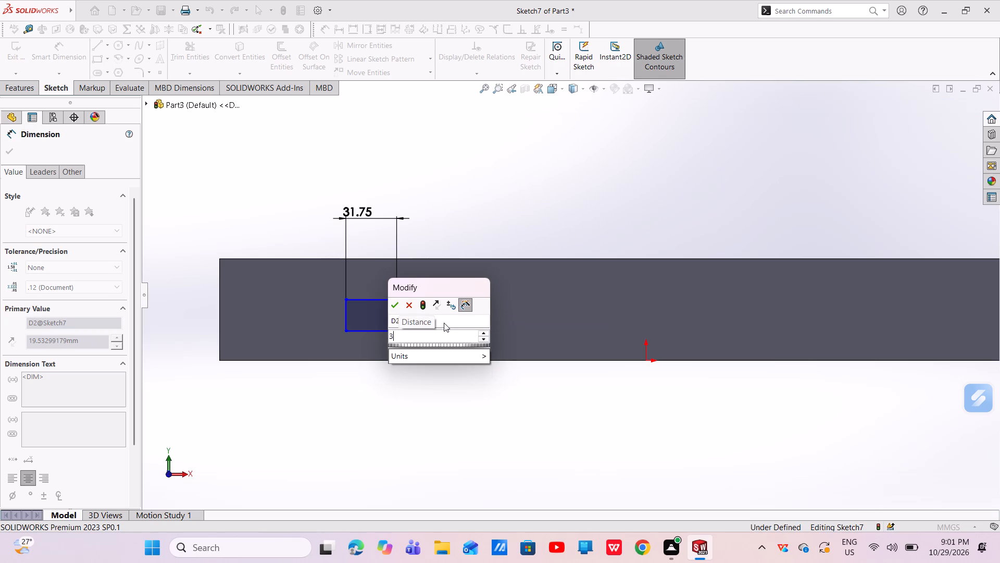
pyautogui.write('8.1')
pyautogui.press('Return')
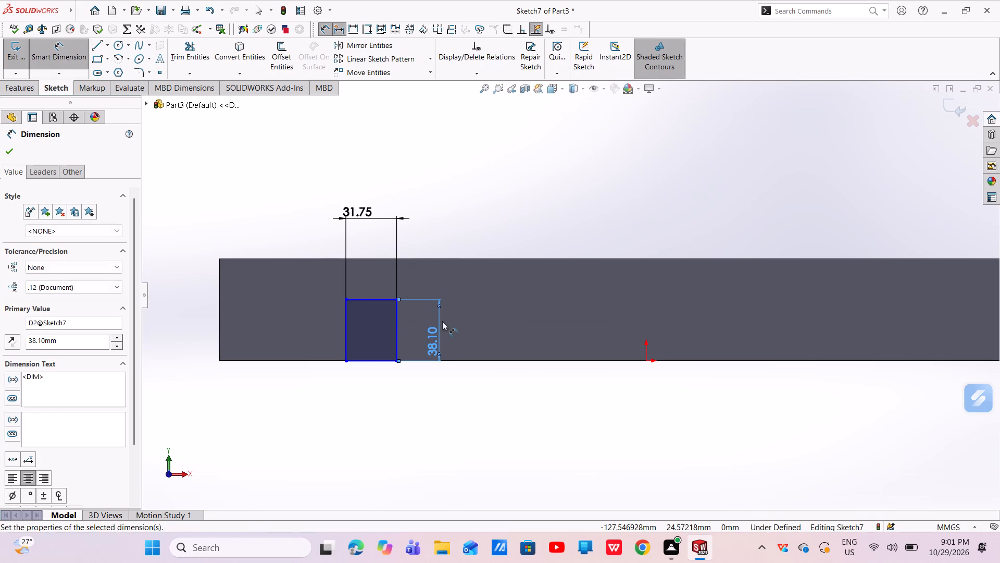
pyautogui.press('Escape')
# Move the rectangle clear of the face's lower edge and dimension its near side 135.26 mm from the paired-pocket end edge.
pyautogui.moveTo(363, 360); pyautogui.dragTo(372, 334)
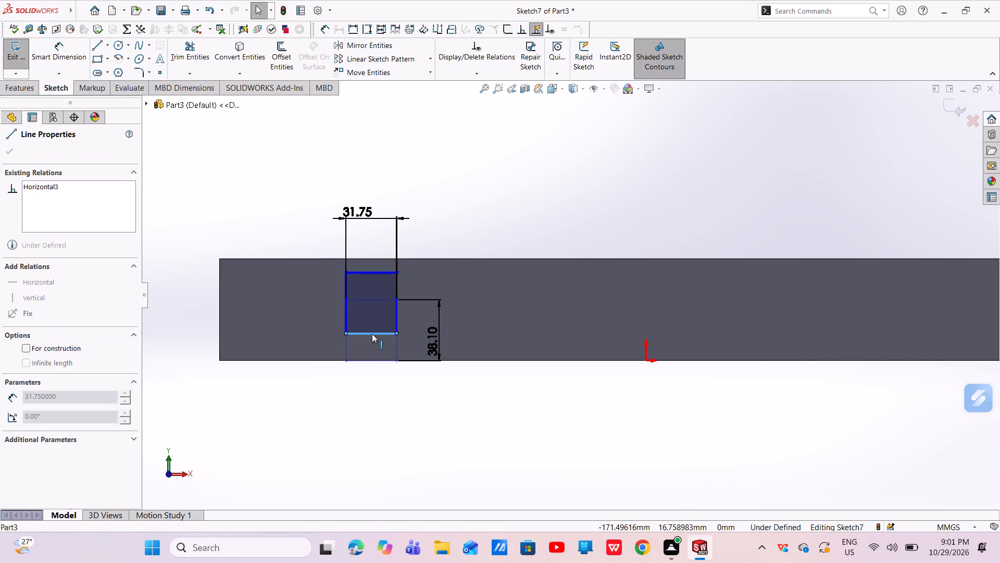
pyautogui.moveTo(372, 334); pyautogui.dragTo(371, 337)
pyautogui.press('Escape')
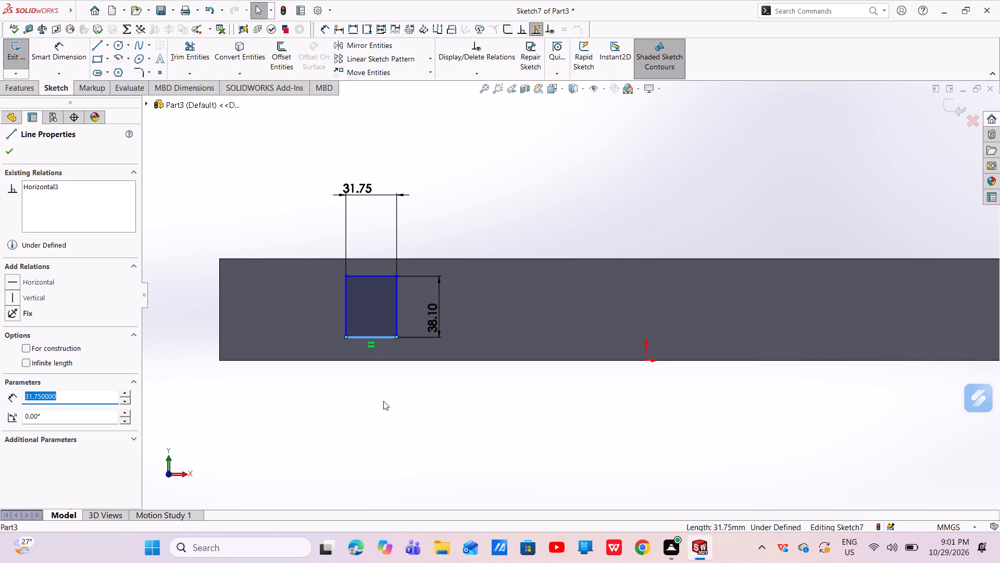
pyautogui.click(53, 67)
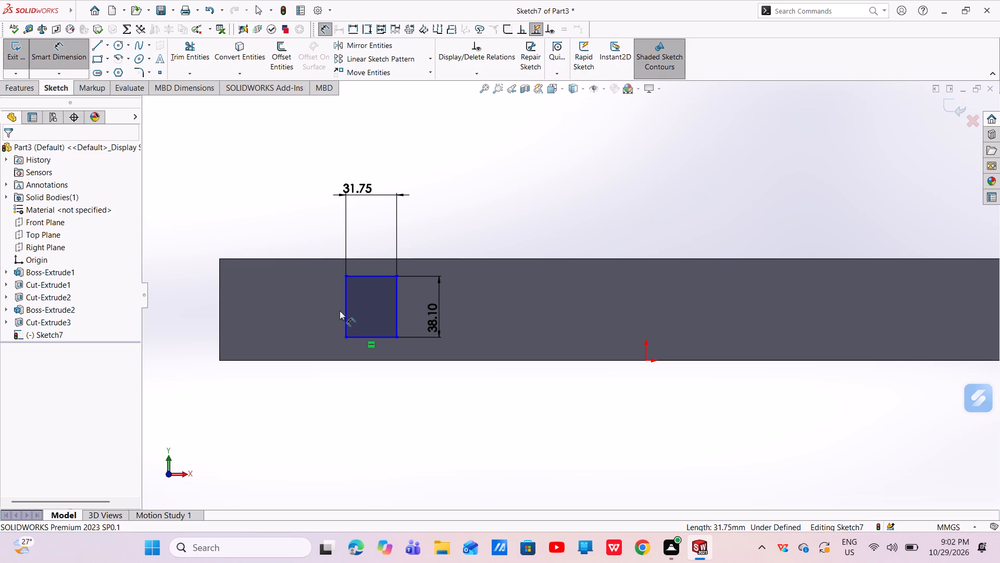
pyautogui.click(344, 315)
pyautogui.click(218, 322)
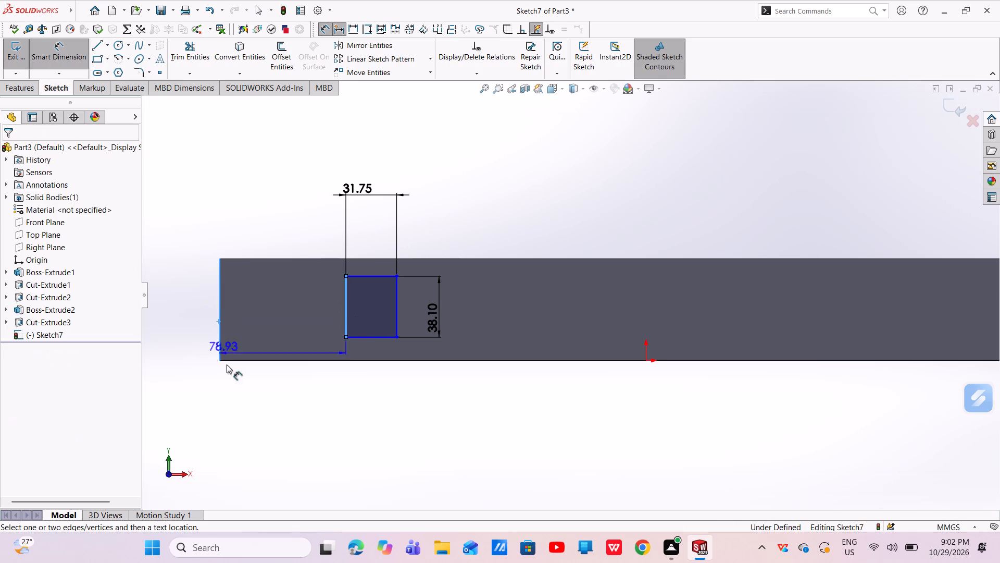
pyautogui.click(259, 426)
pyautogui.press('BackSpace')
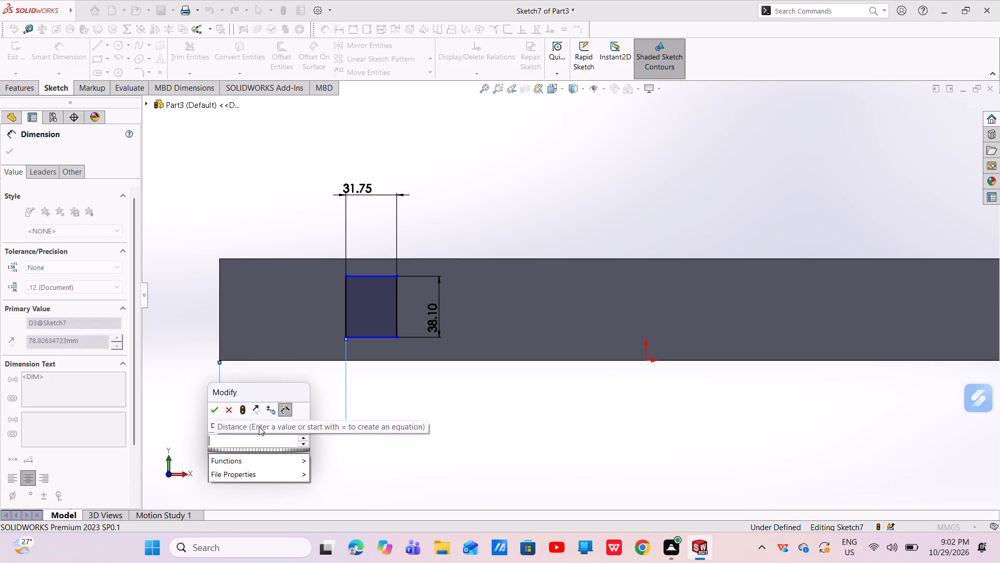
pyautogui.write('135.')
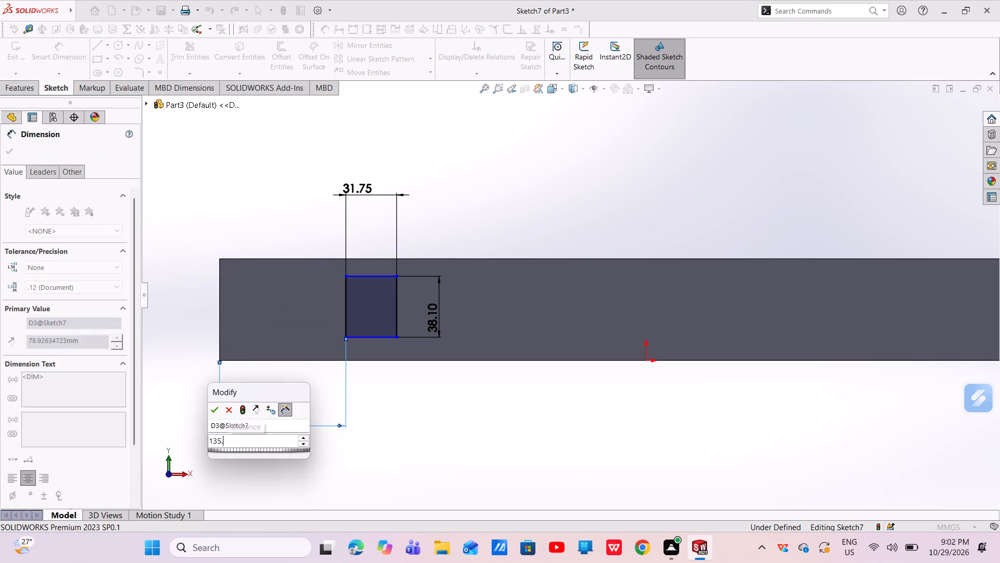
pyautogui.write('26')
pyautogui.press('Return')
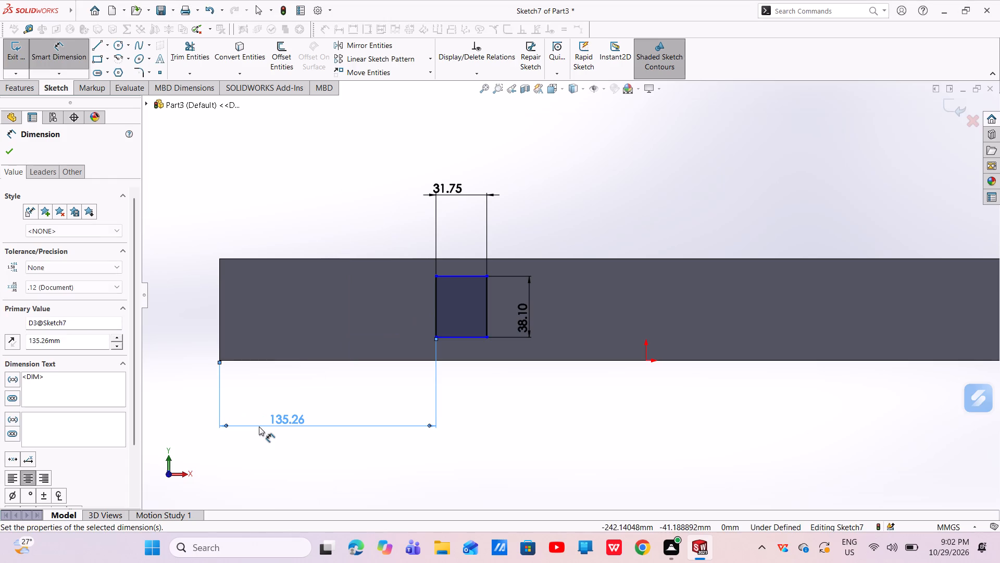
pyautogui.press('Escape')
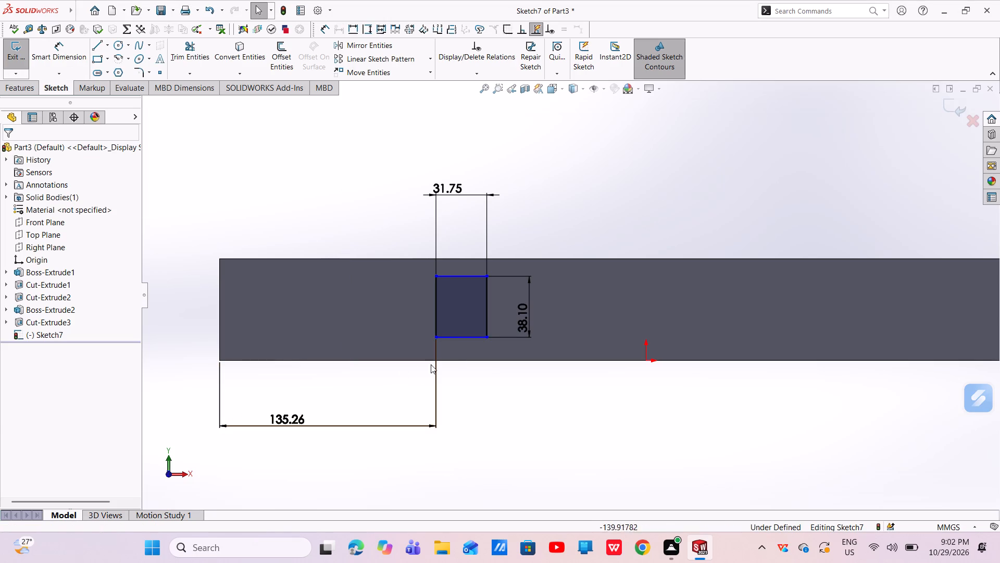
# Dimension the rectangle's bottom line 12.7 mm above the face's lower edge.
pyautogui.click(61, 54)
pyautogui.click(468, 337)
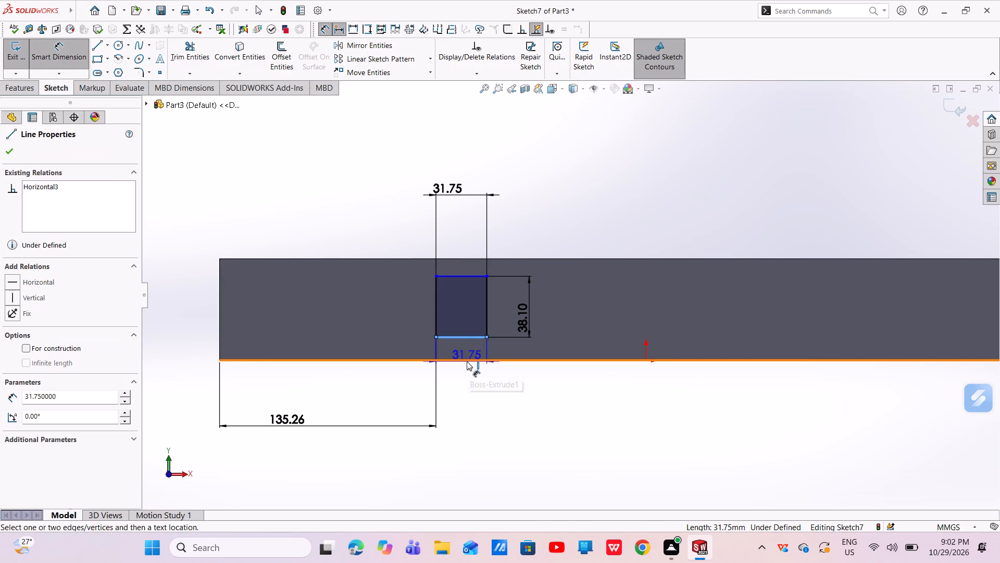
pyautogui.click(467, 361)
pyautogui.click(564, 356)
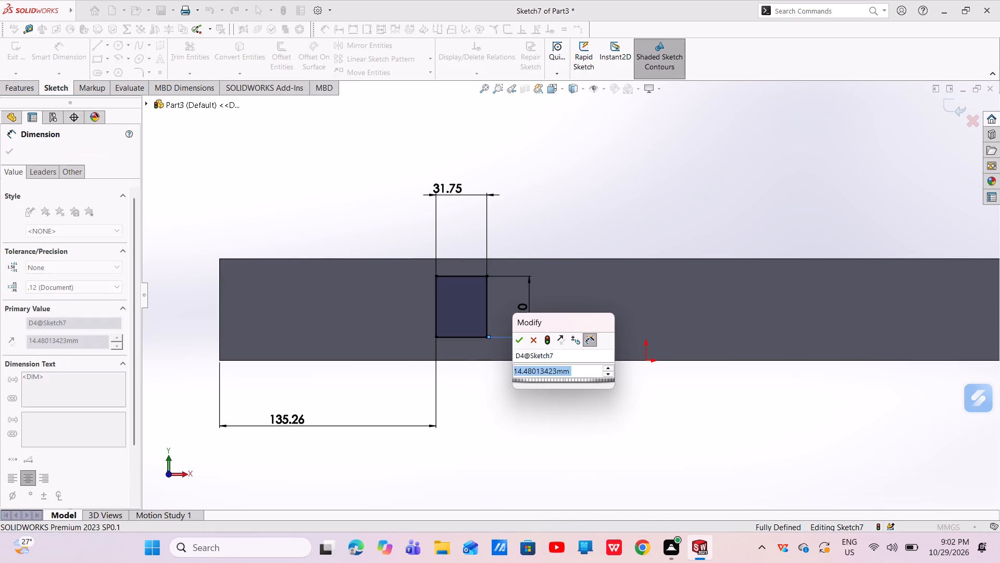
pyautogui.press('BackSpace')
pyautogui.press('1')
pyautogui.write('2.7')
pyautogui.press('Return')
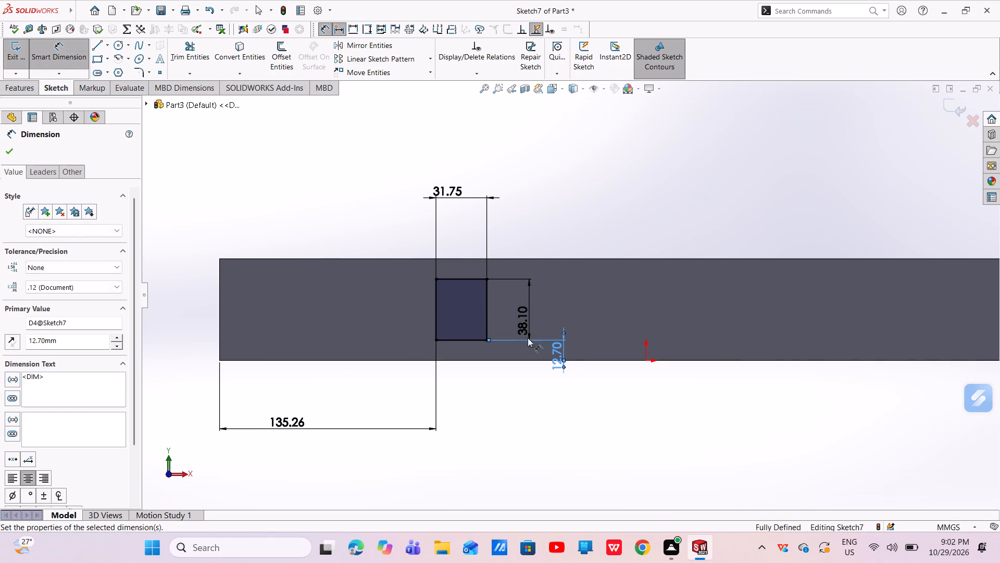
pyautogui.click(11, 153)
# Round all four corners of the rectangle with 6.35 mm sketch fillets.
pyautogui.scroll(2, 669, 440)
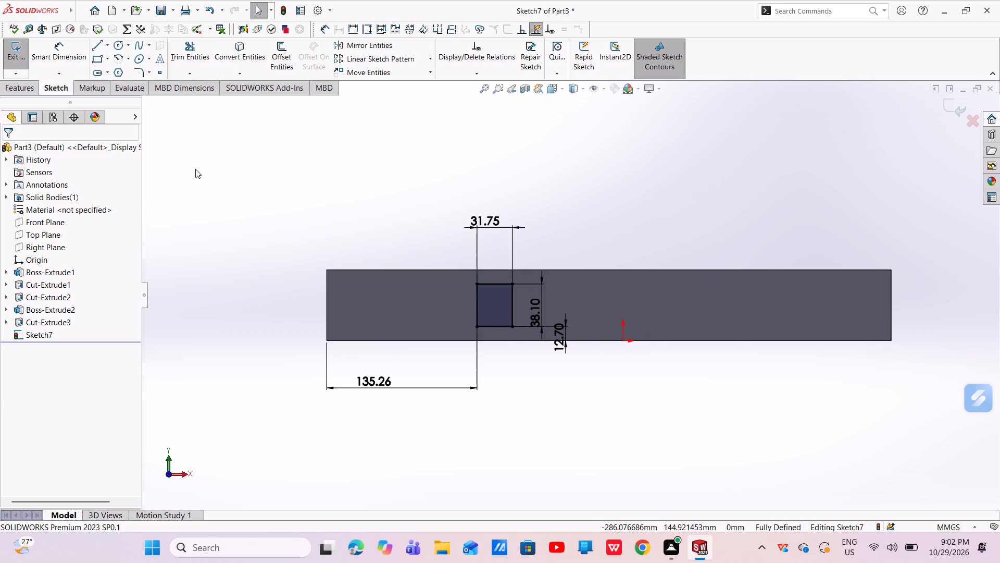
pyautogui.click(142, 71)
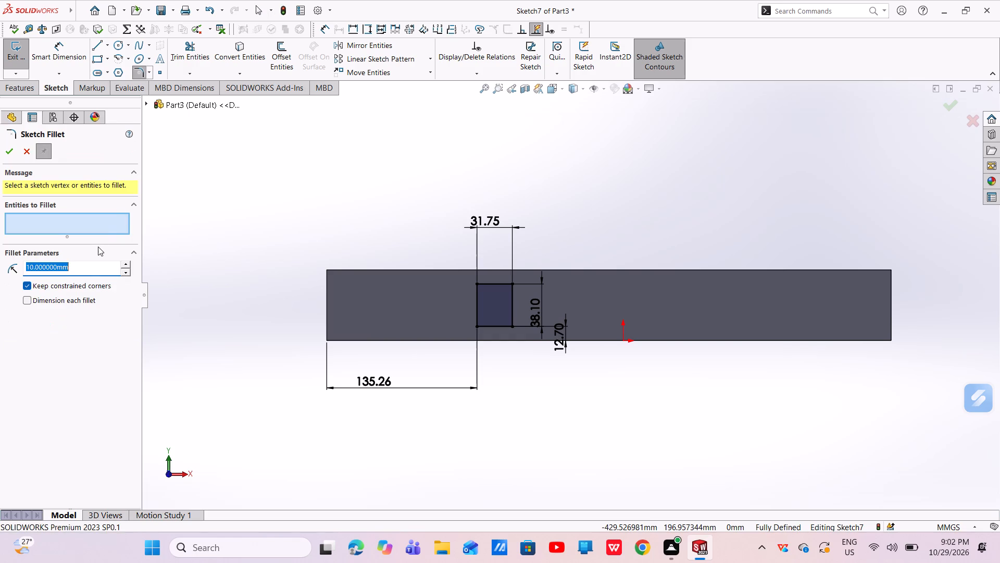
pyautogui.press('BackSpace')
pyautogui.write('6.35')
pyautogui.press('Return')
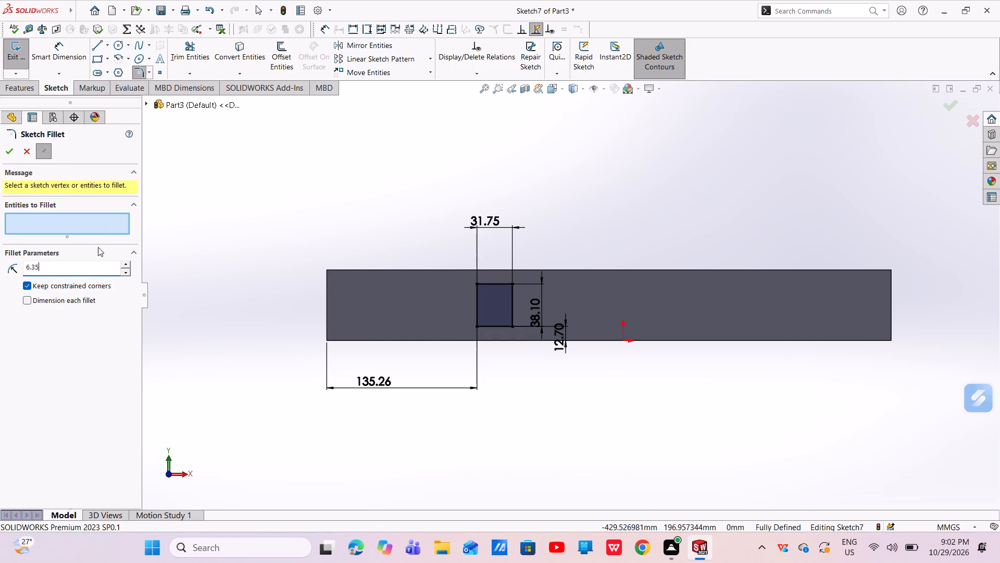
pyautogui.scroll(-5, 529, 280)
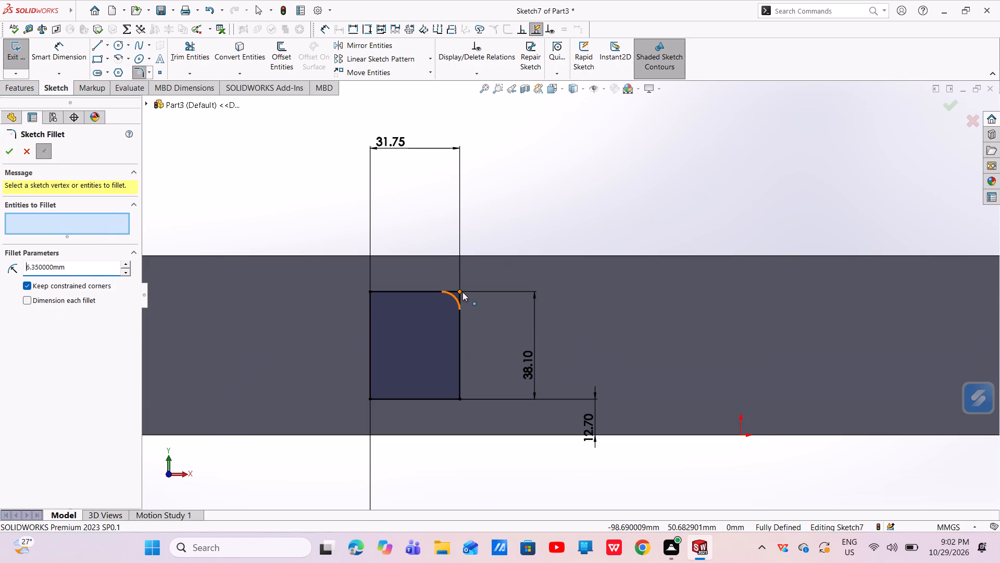
pyautogui.click(463, 292)
pyautogui.click(369, 295)
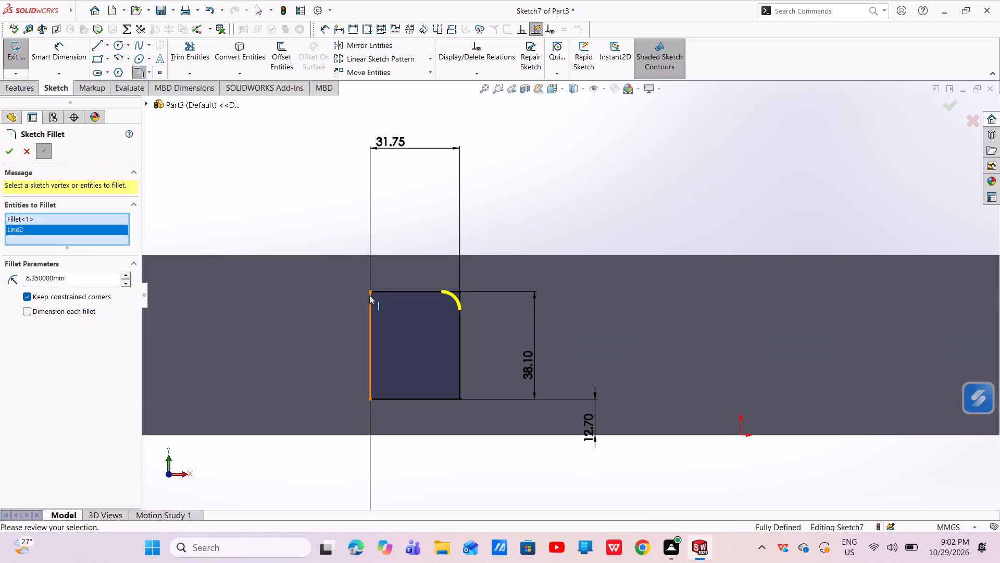
pyautogui.click(369, 292)
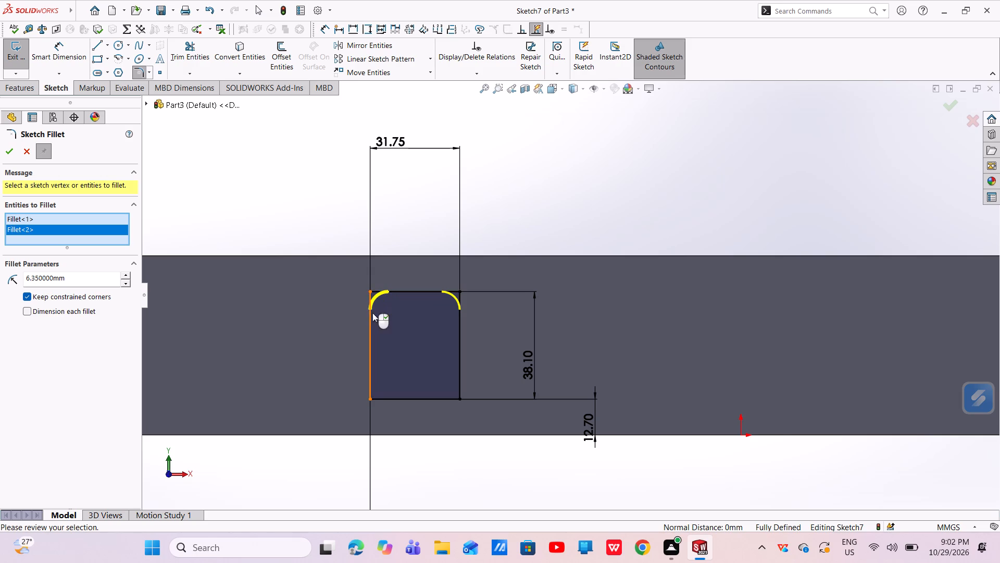
pyautogui.click(371, 397)
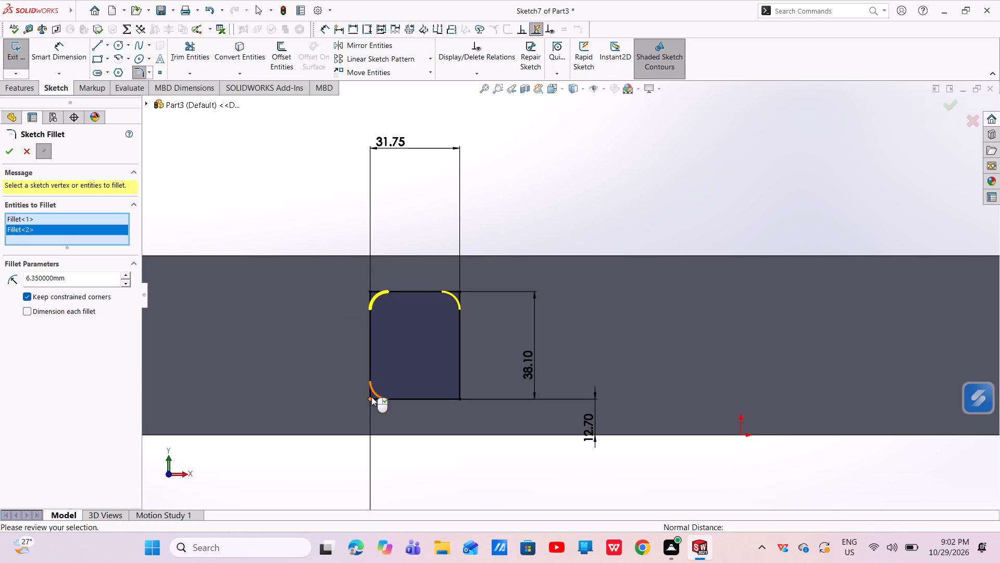
pyautogui.click(458, 396)
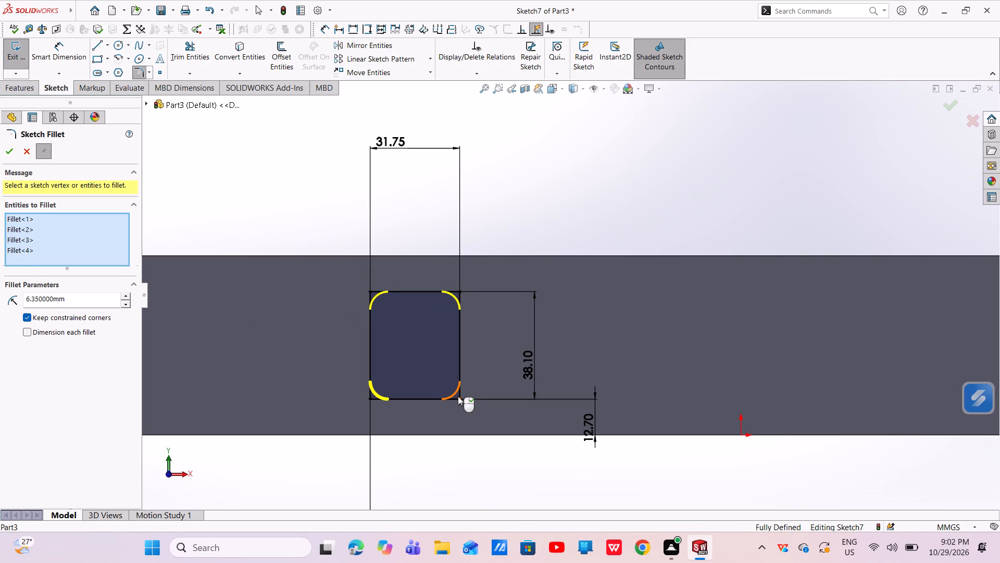
pyautogui.rightClick(458, 396)
pyautogui.scroll(3, 468, 430)
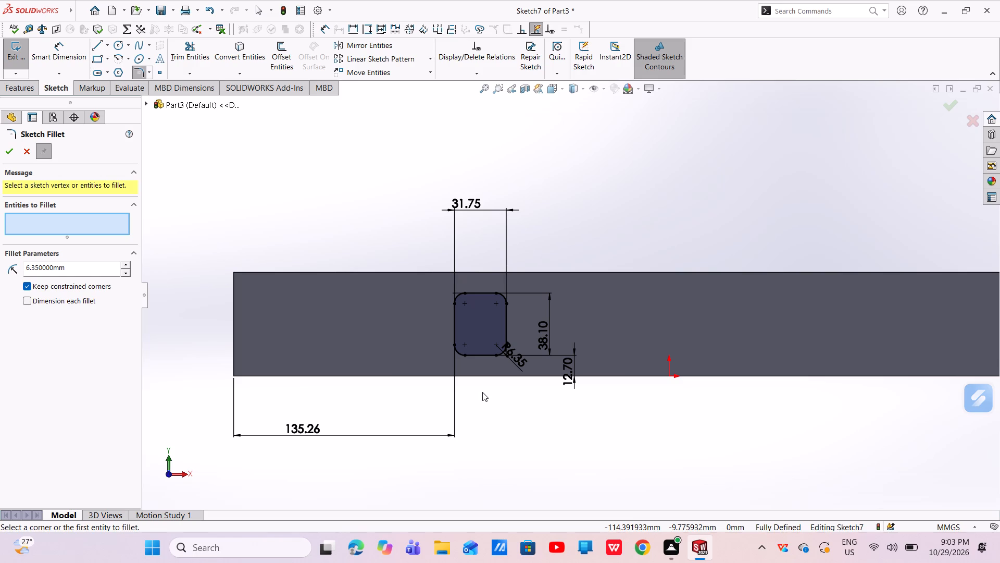
# Finish the corner fillets and exit the rounded rectangle sketch on the block's long side.
pyautogui.scroll(2, 537, 418)
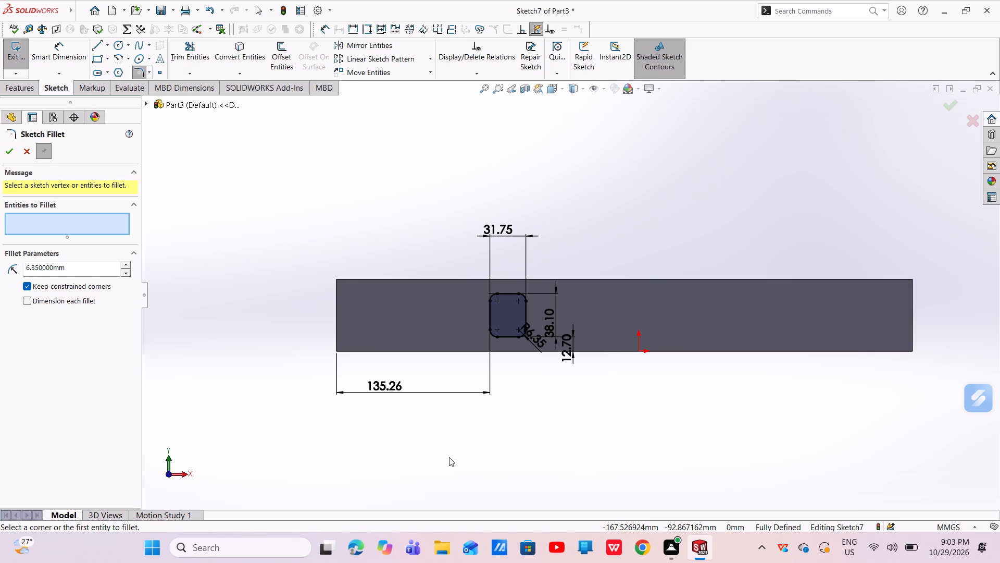
pyautogui.click(12, 153)
pyautogui.scroll(4, 476, 453)
pyautogui.moveTo(535, 403); pyautogui.dragTo(480, 554, button='middle')
pyautogui.scroll(-2, 524, 346)
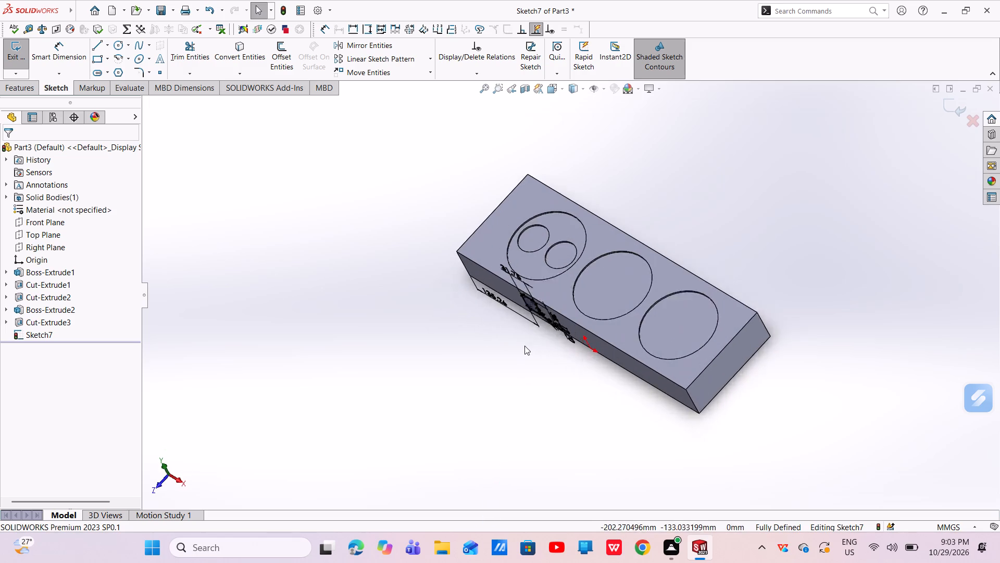
pyautogui.scroll(-2, 524, 346)
pyautogui.click(951, 112)
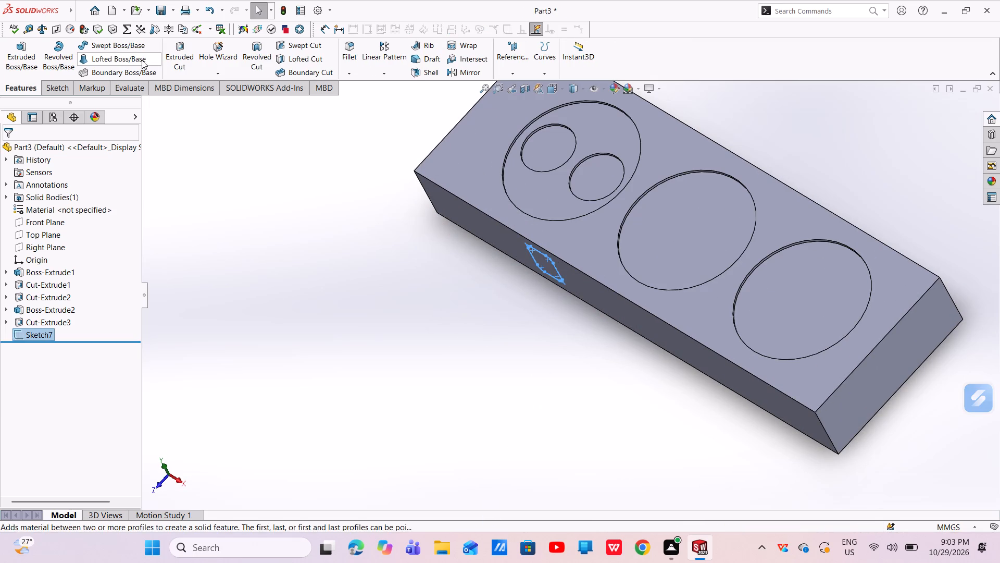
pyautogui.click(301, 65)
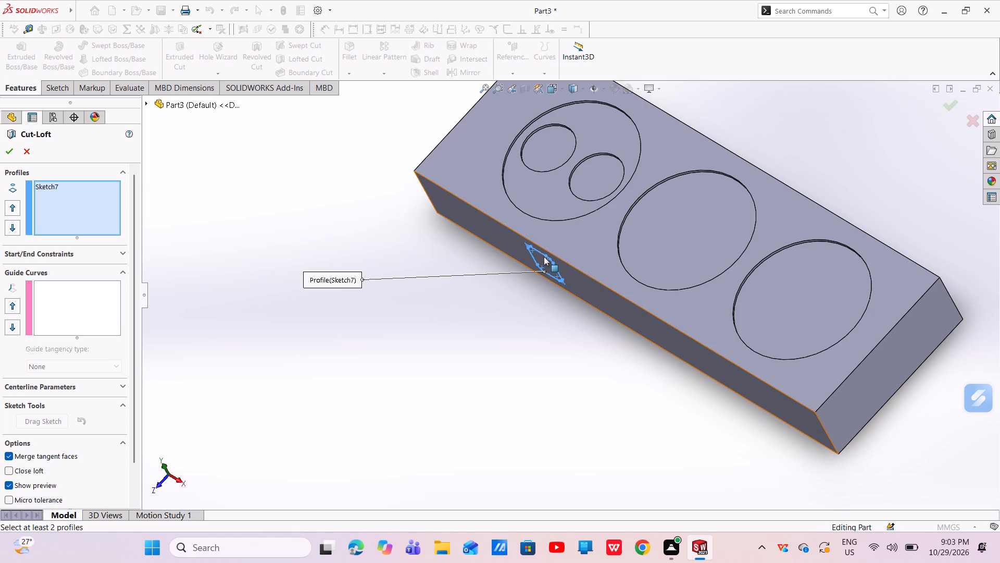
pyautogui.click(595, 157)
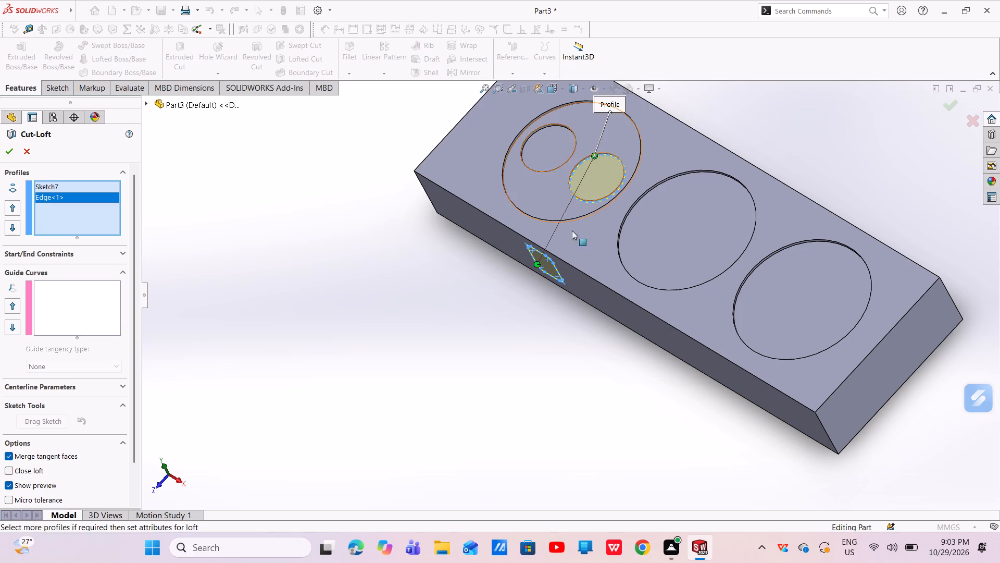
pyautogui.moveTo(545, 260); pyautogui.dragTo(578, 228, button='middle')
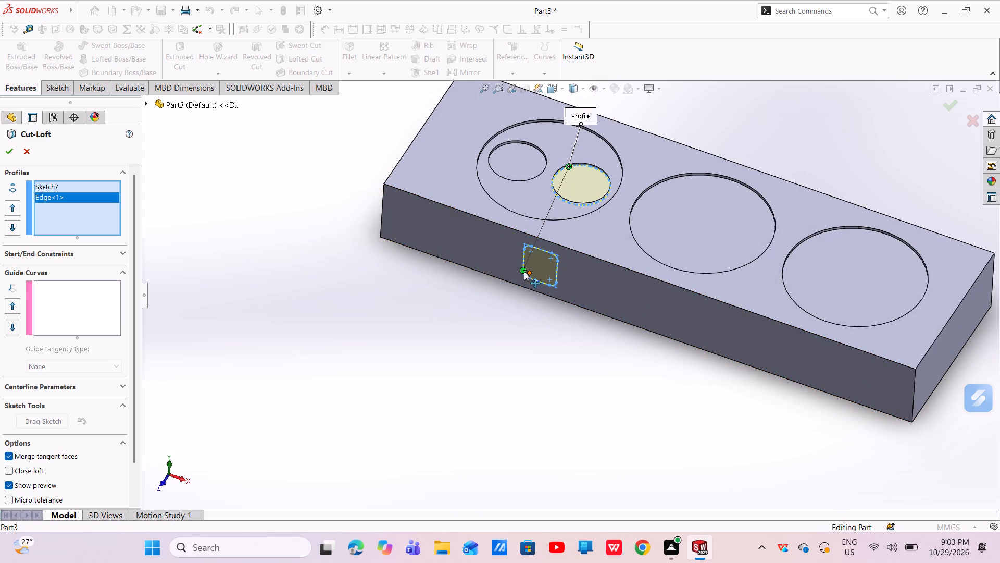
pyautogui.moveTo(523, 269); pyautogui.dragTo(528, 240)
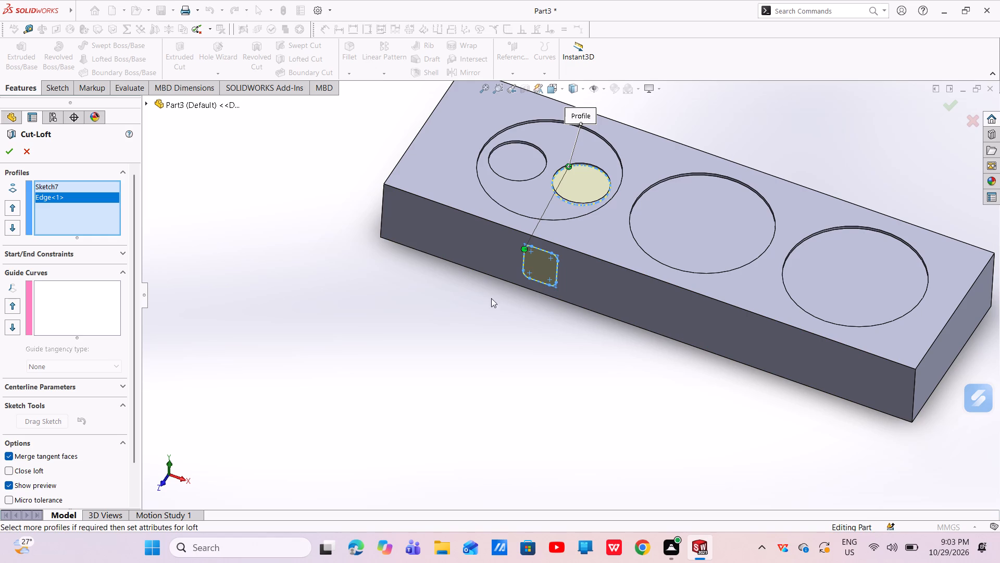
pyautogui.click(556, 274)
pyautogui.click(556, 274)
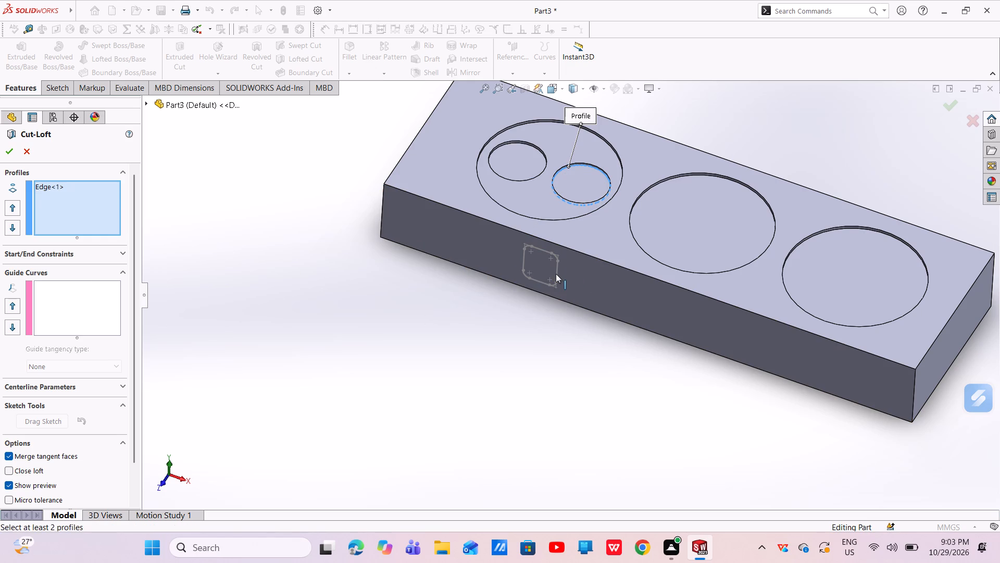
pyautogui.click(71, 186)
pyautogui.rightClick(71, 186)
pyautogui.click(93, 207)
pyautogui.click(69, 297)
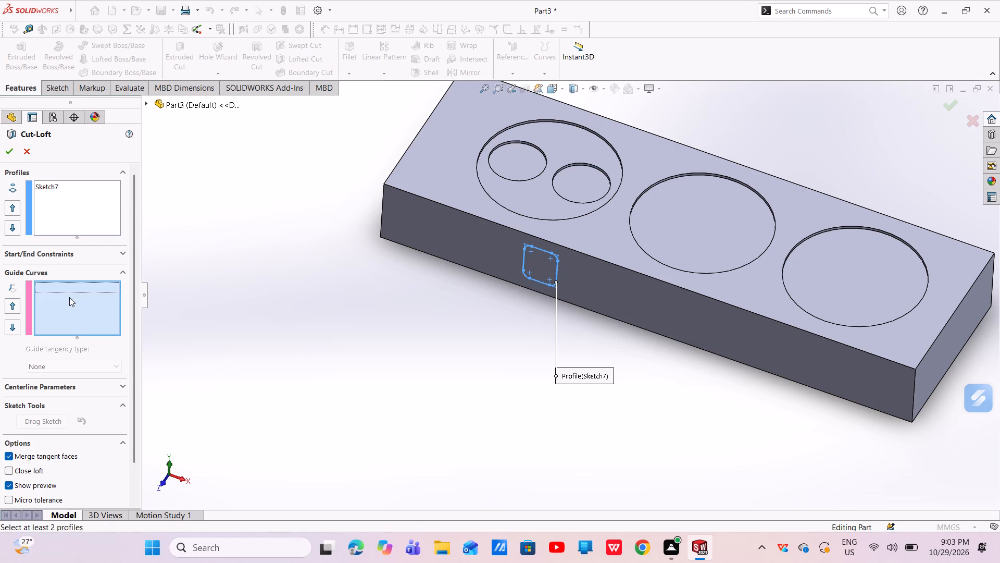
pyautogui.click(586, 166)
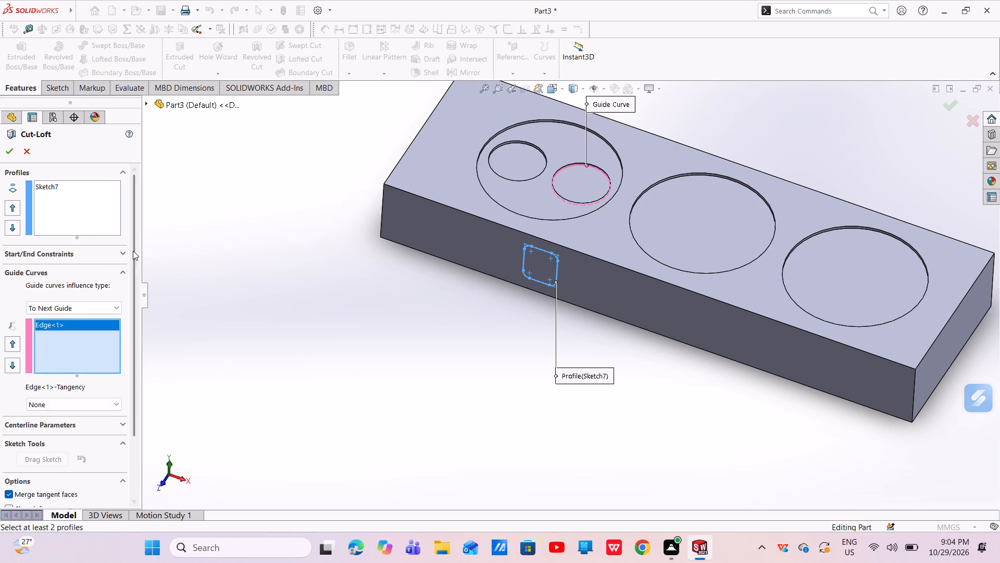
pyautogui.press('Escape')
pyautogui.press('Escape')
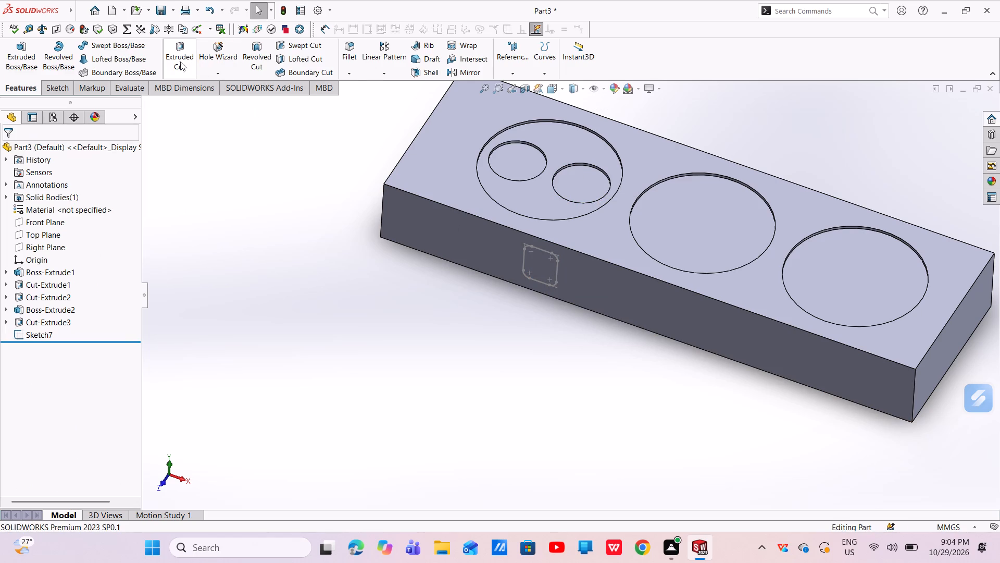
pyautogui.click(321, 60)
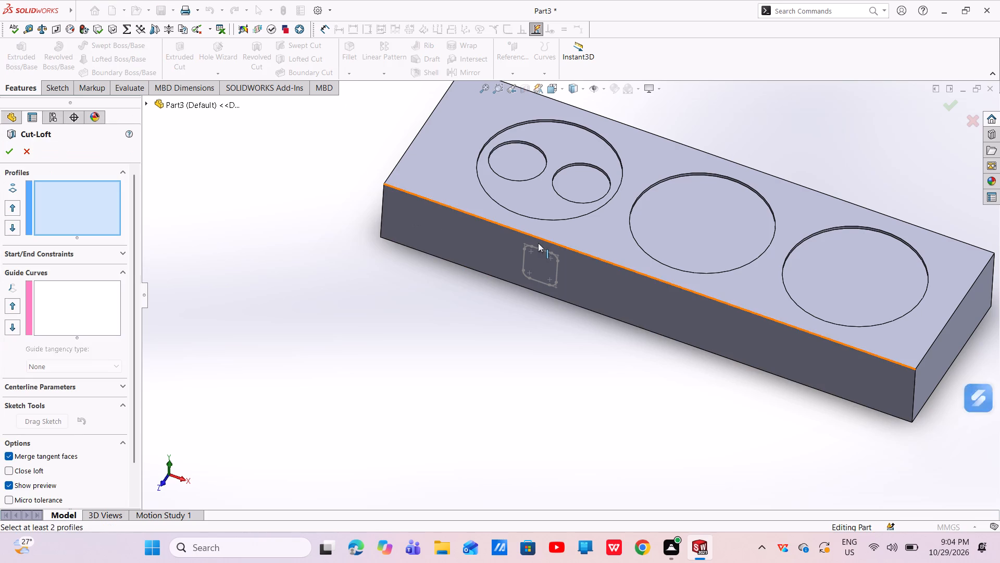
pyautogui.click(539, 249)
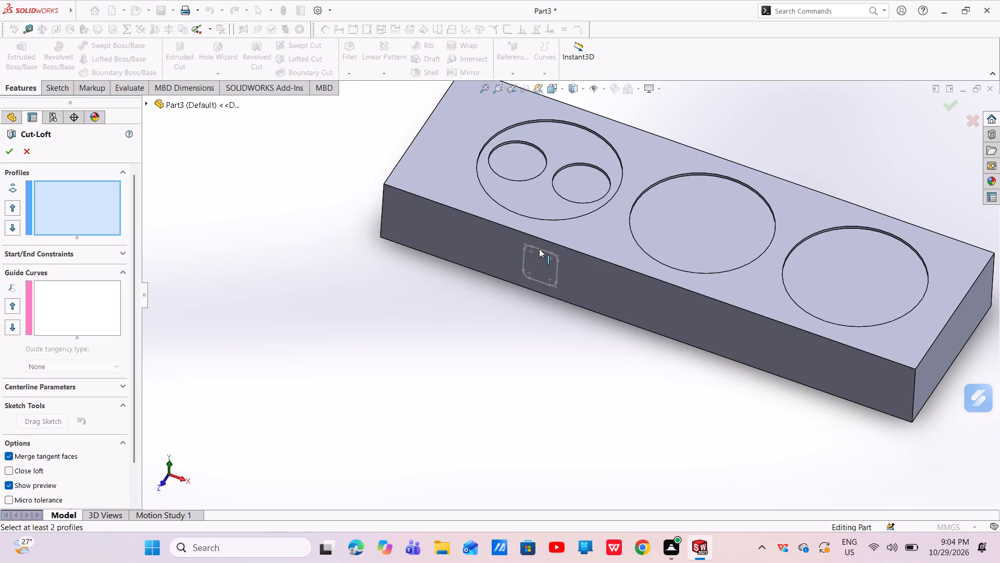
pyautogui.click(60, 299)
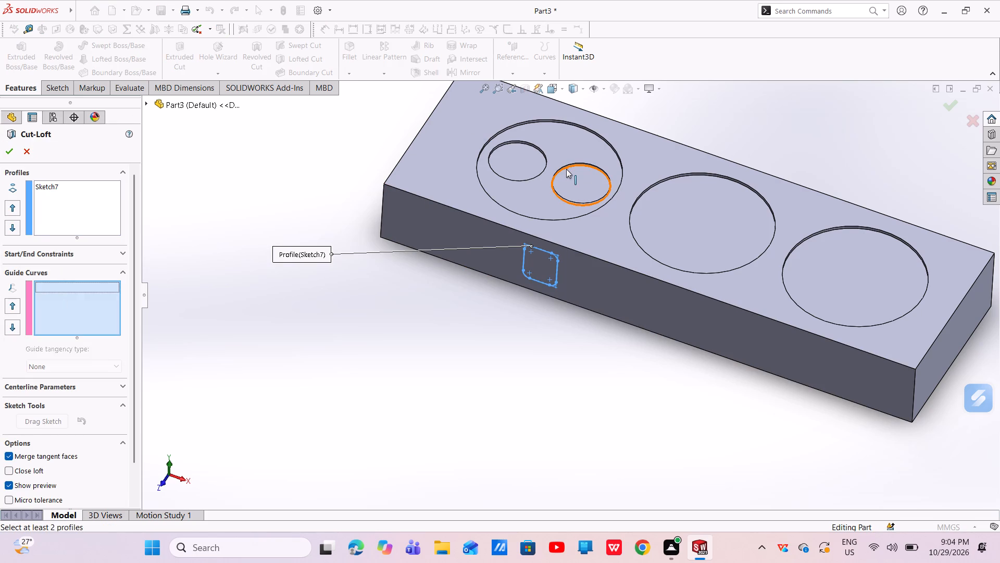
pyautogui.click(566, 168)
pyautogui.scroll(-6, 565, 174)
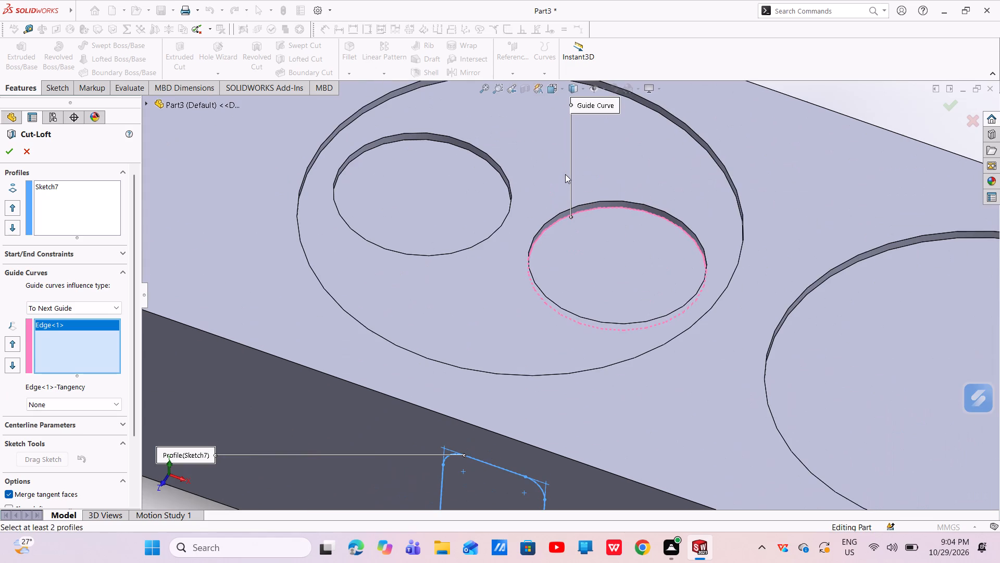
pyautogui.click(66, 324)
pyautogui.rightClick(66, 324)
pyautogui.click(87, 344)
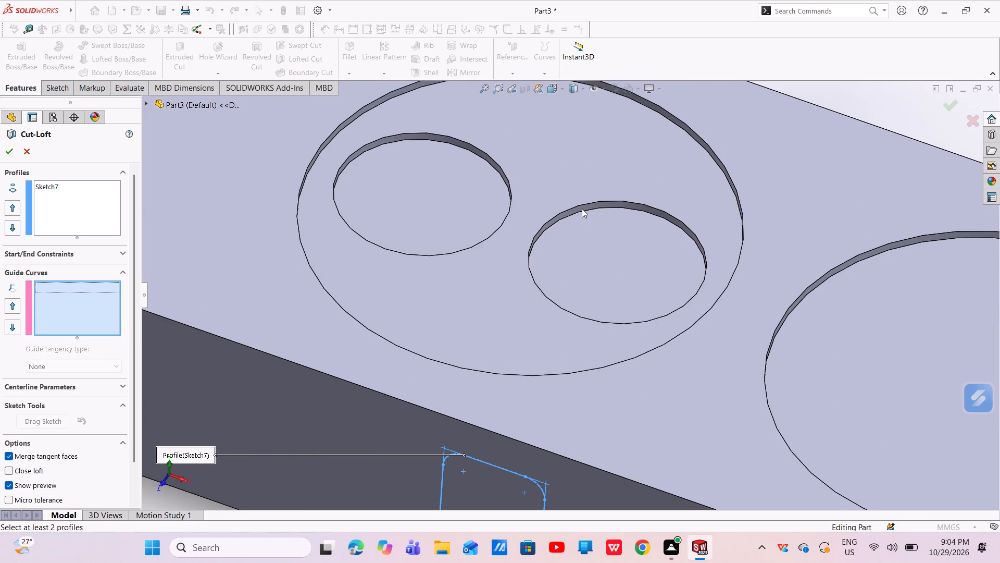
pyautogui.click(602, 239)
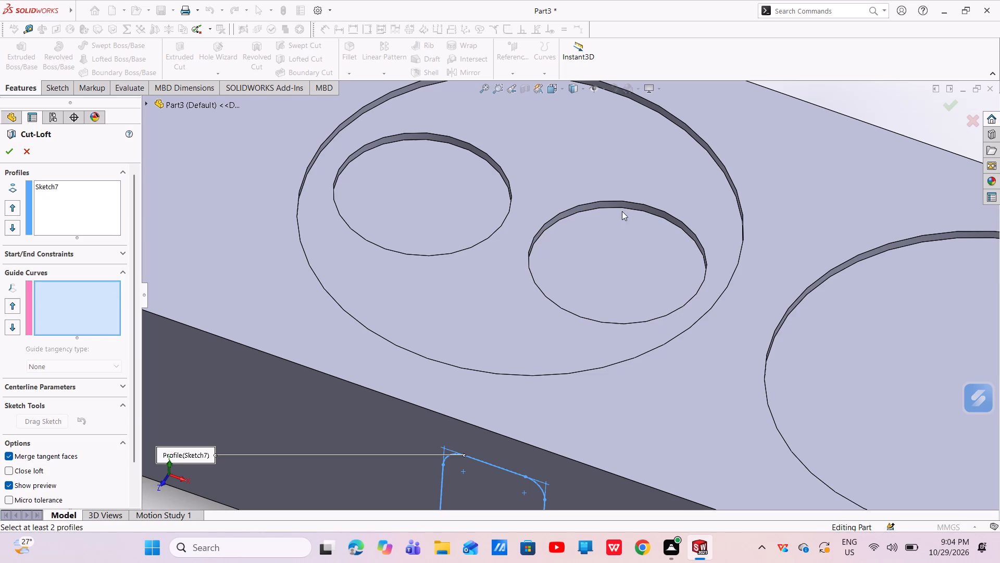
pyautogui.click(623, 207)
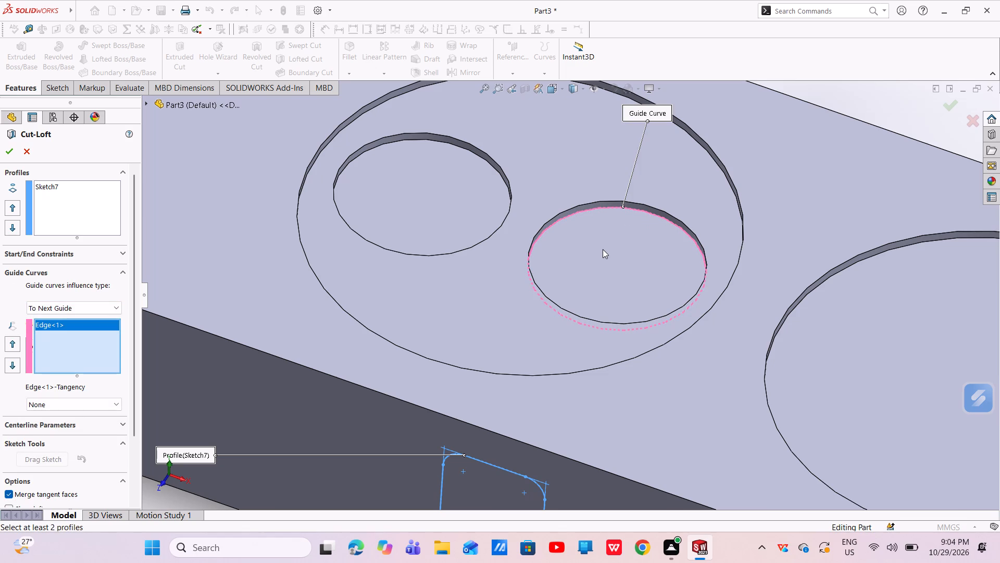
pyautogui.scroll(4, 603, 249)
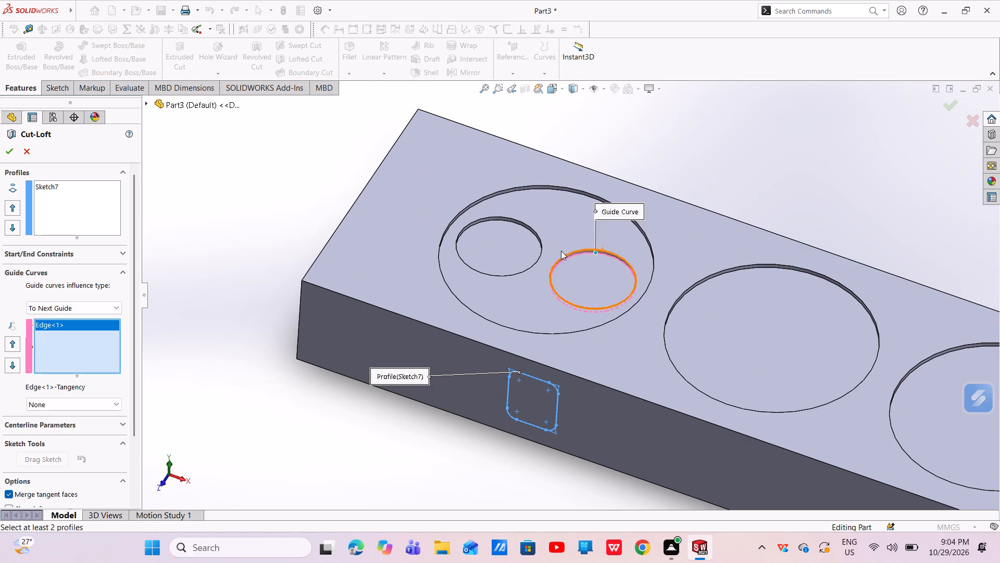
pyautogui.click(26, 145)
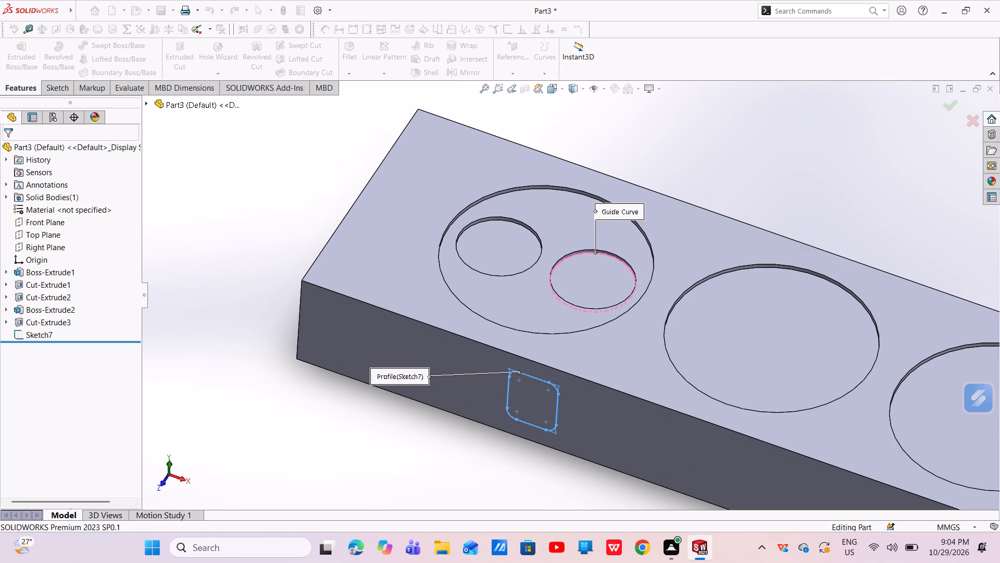
# Try a lofted cut from the rounded rectangle to the bottom edge of the pocket nearer the middle recess, both ends Normal To Profile.
pyautogui.click(291, 58)
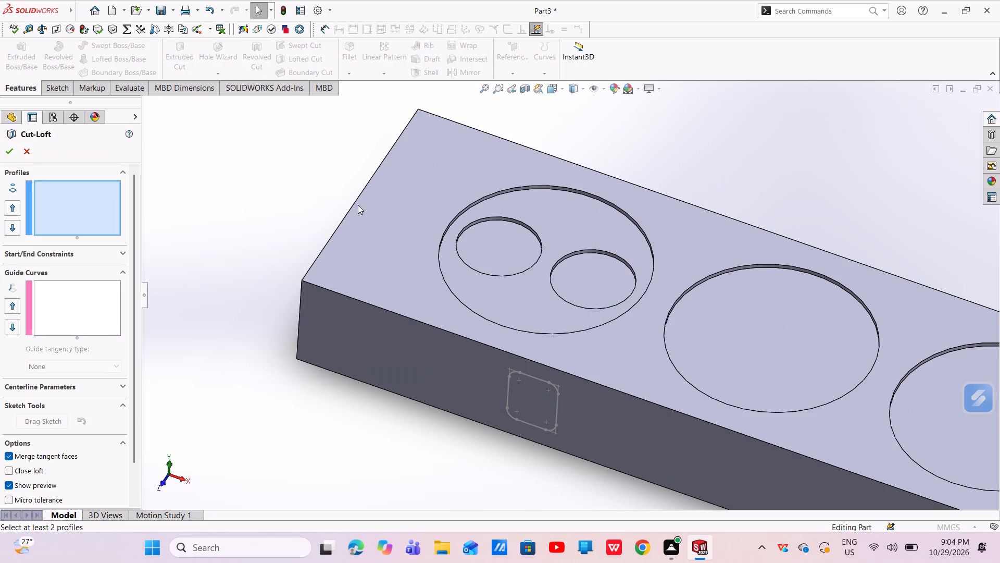
pyautogui.click(541, 378)
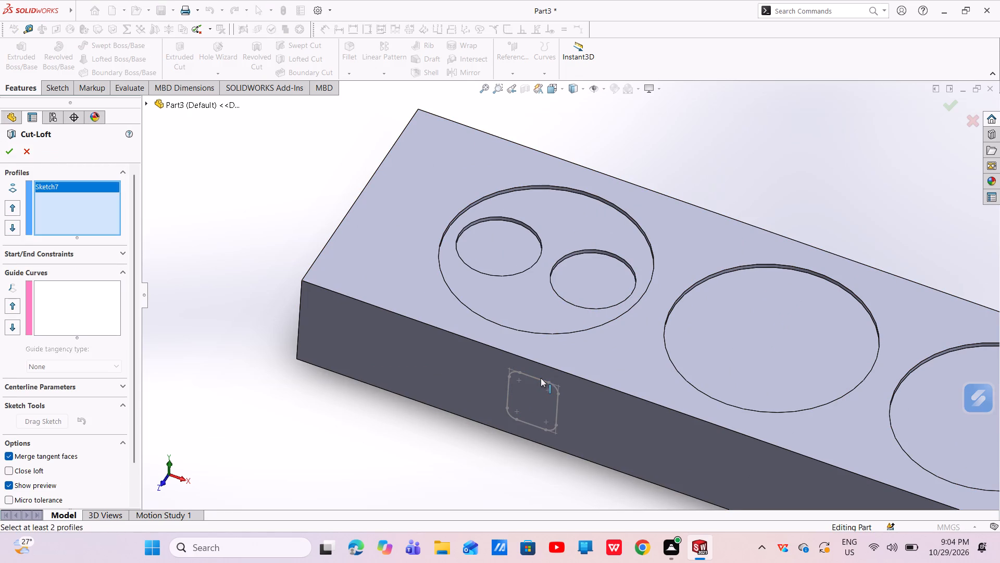
pyautogui.click(607, 255)
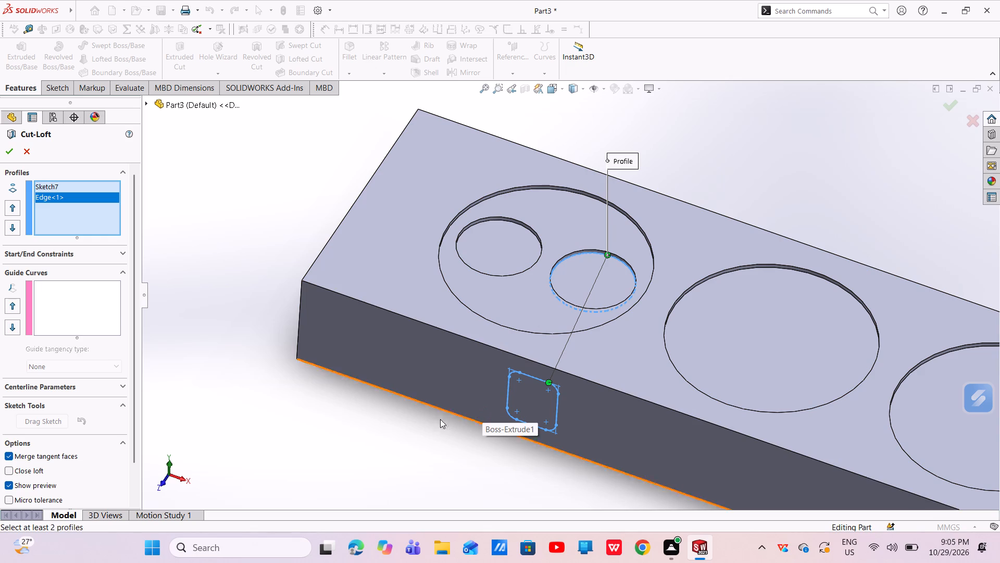
pyautogui.click(122, 256)
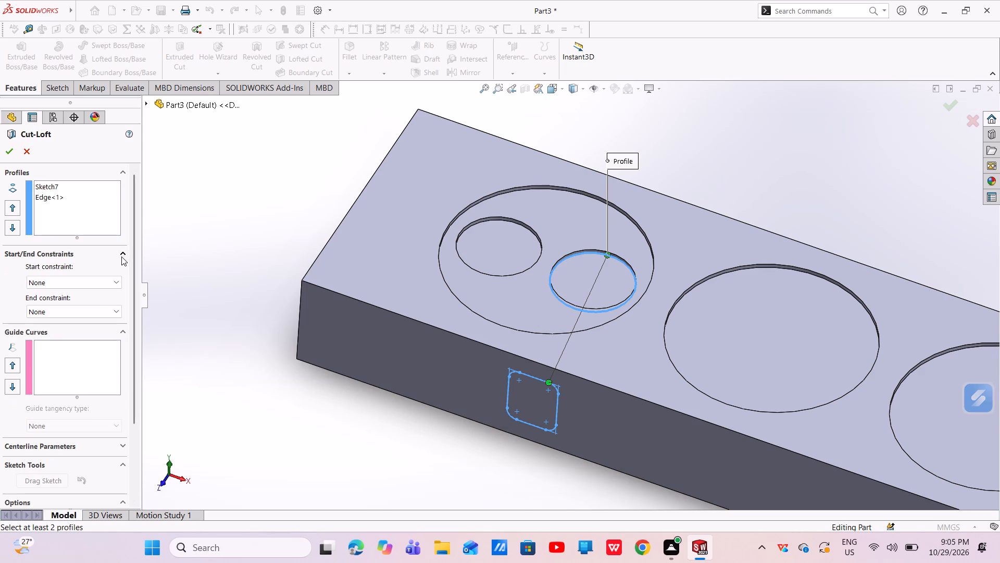
pyautogui.click(94, 287)
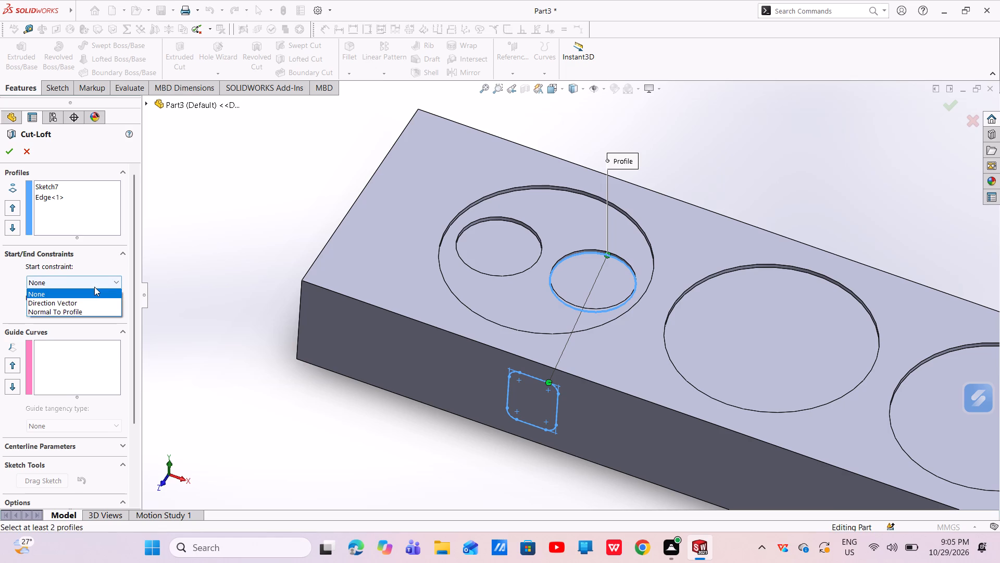
pyautogui.click(93, 312)
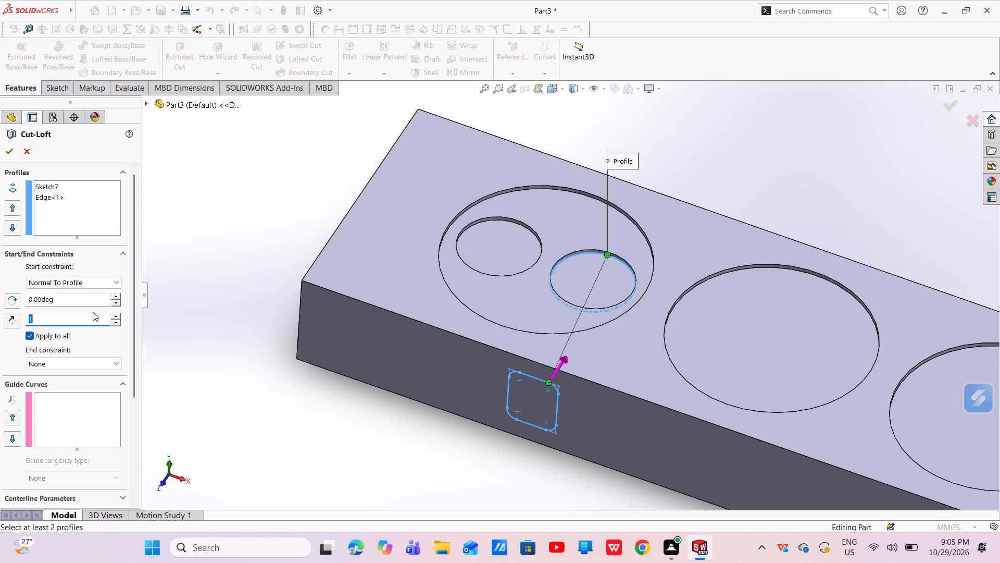
pyautogui.click(105, 361)
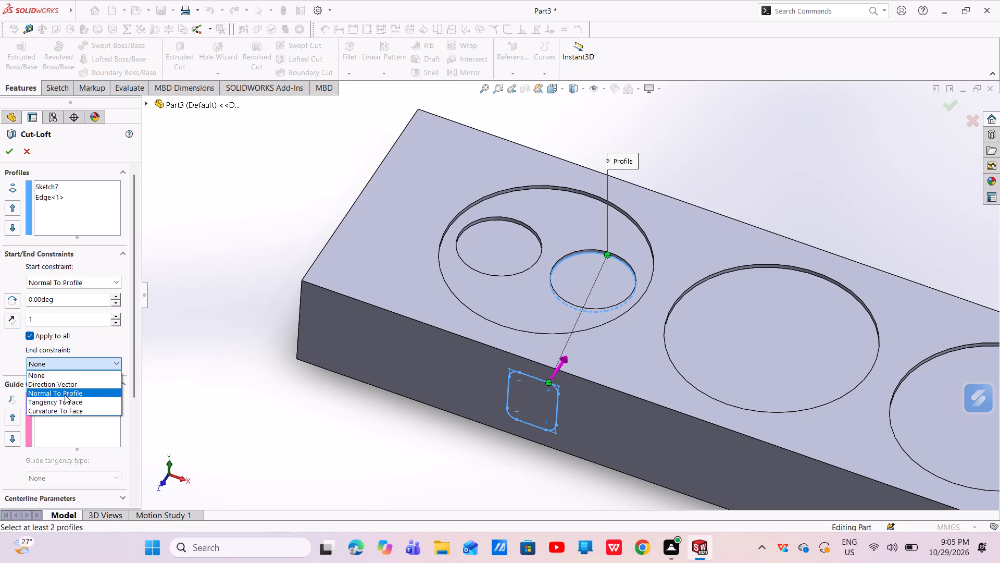
pyautogui.click(64, 393)
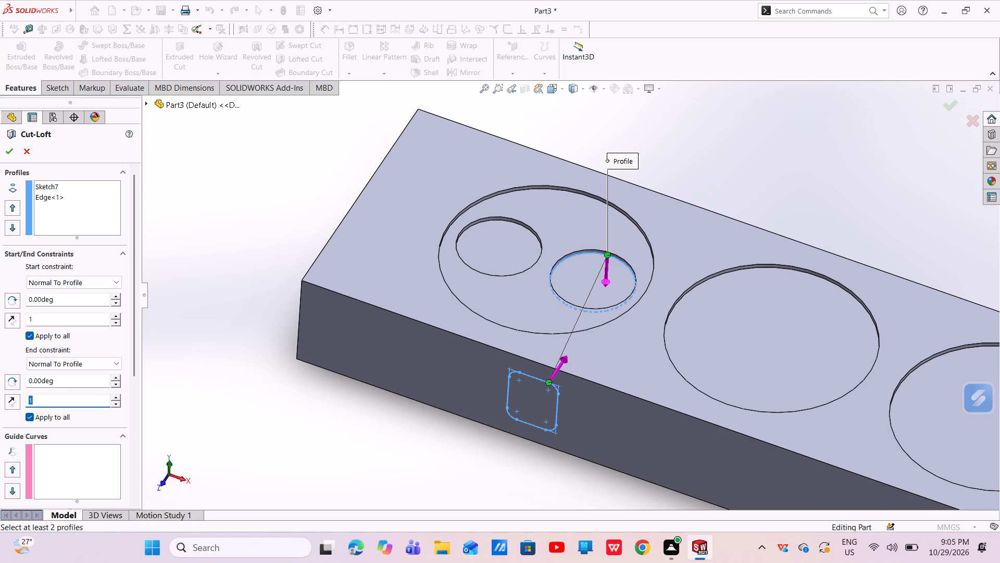
pyautogui.moveTo(137, 370); pyautogui.dragTo(136, 390)
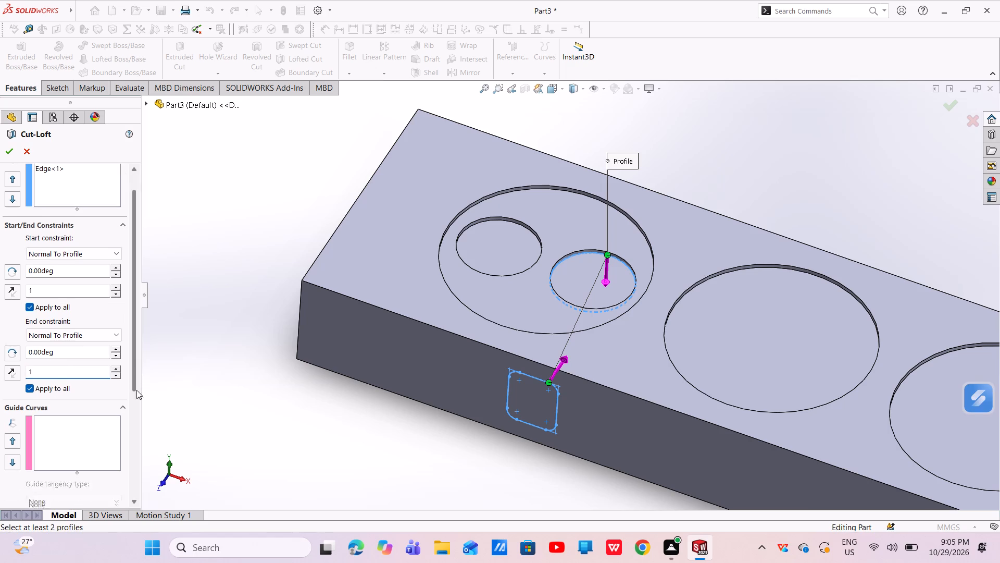
pyautogui.moveTo(136, 390); pyautogui.dragTo(154, 506)
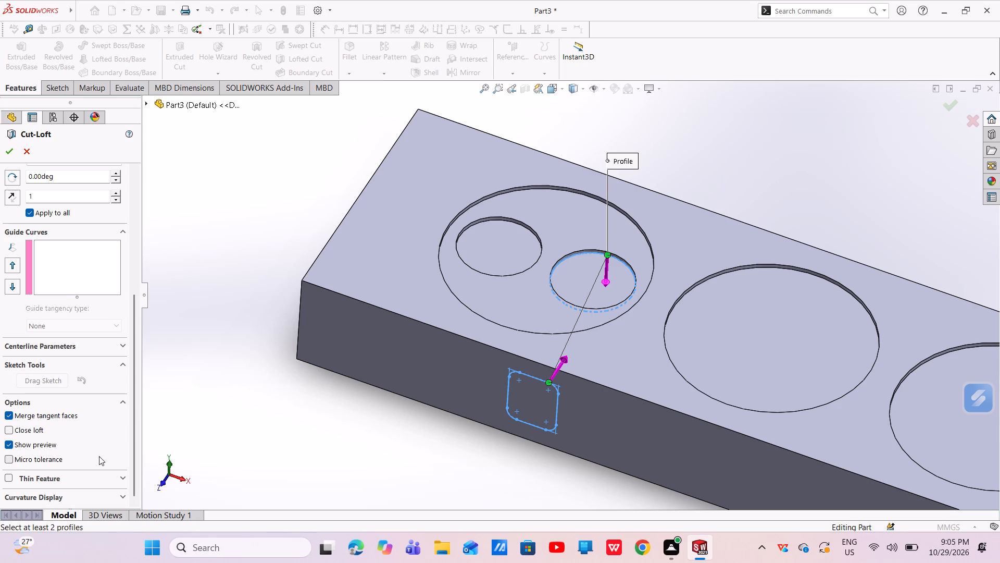
pyautogui.moveTo(134, 454); pyautogui.dragTo(180, 278)
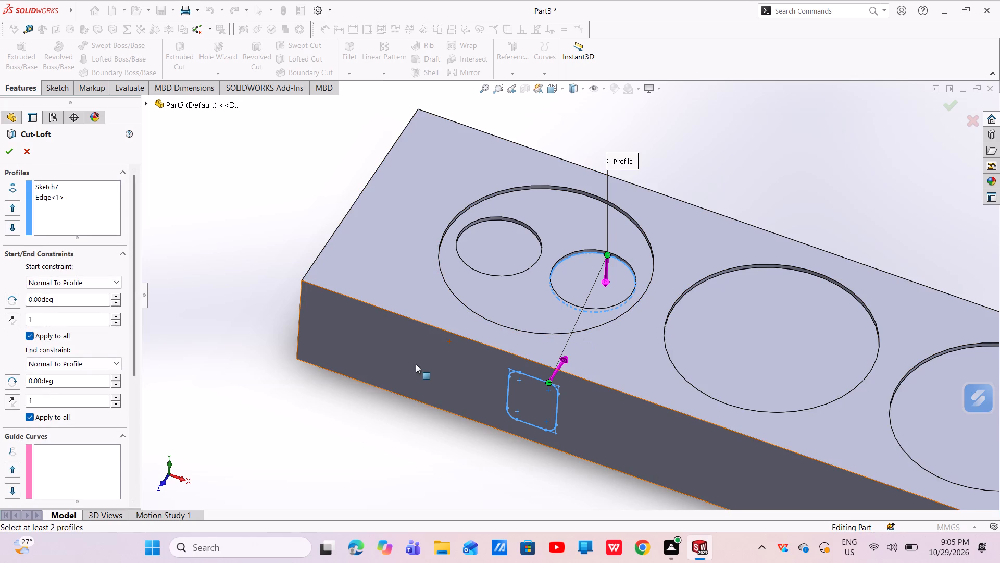
pyautogui.click(10, 154)
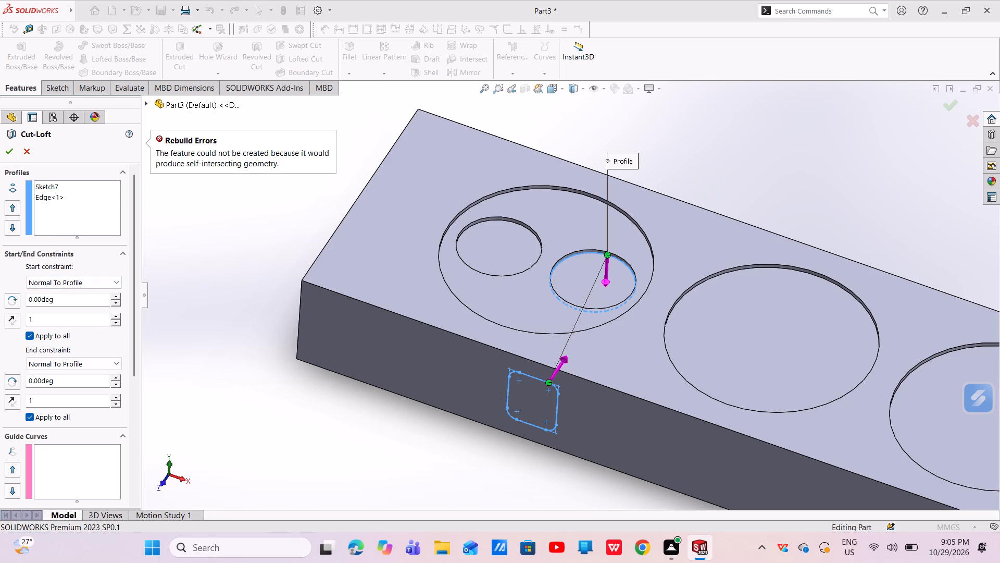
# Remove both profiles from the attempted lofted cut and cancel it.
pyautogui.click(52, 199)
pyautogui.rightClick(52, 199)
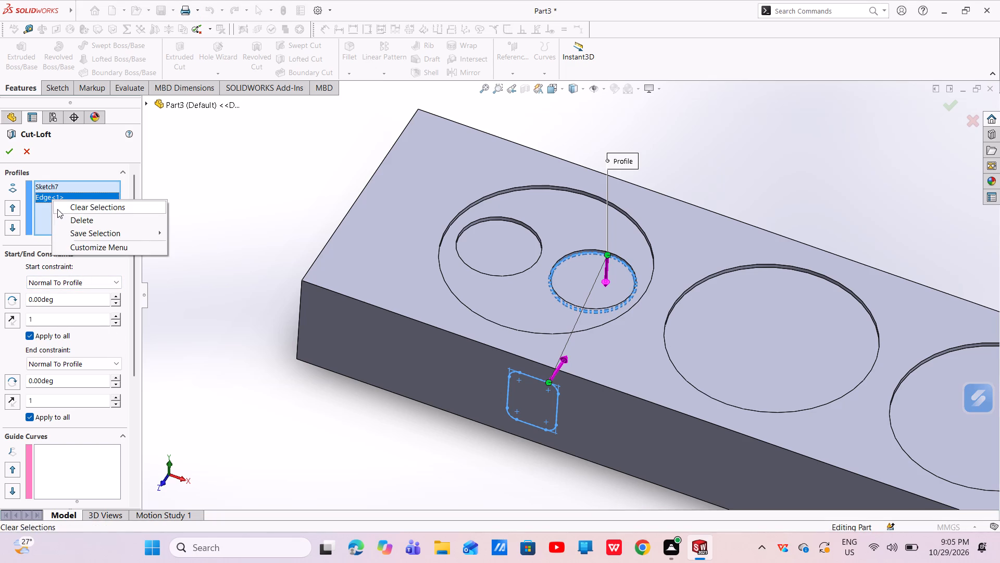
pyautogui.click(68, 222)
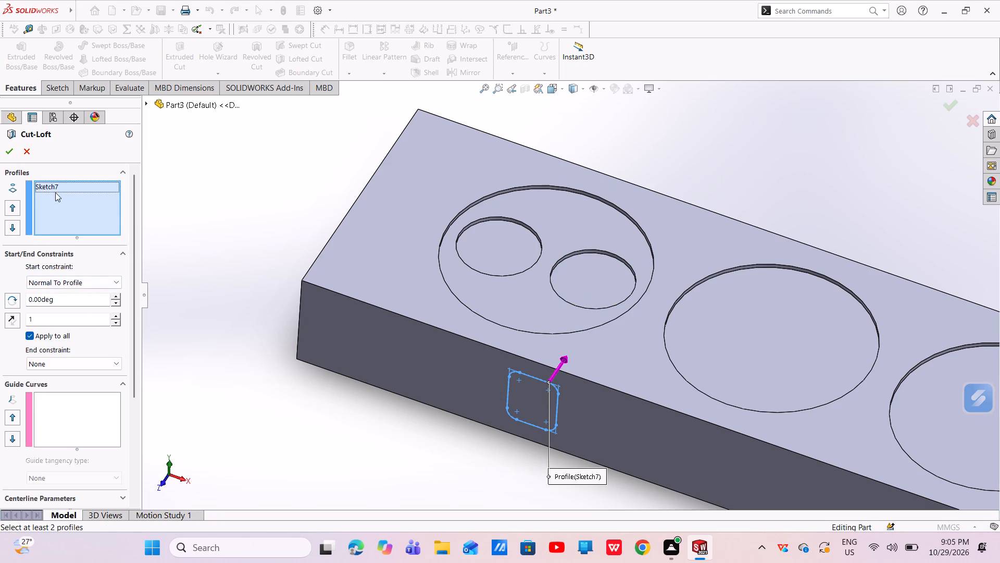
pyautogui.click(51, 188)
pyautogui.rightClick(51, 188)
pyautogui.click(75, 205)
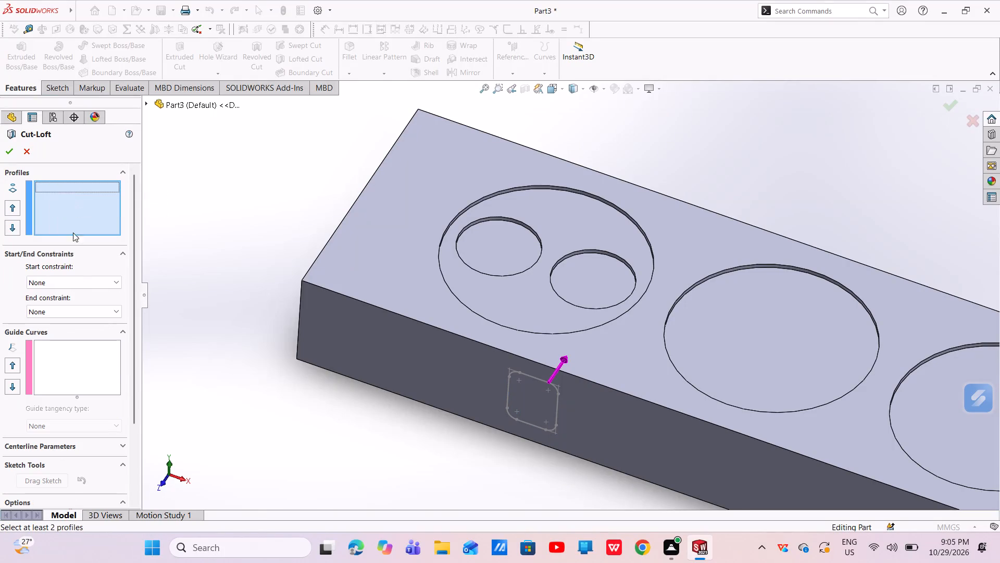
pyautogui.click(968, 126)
# Start a lofted cut from the rounded rectangle to the bottom edge of the pocket nearer the middle recess, moving the connector to the rectangle's upper corner nearer the block's end.
pyautogui.click(311, 57)
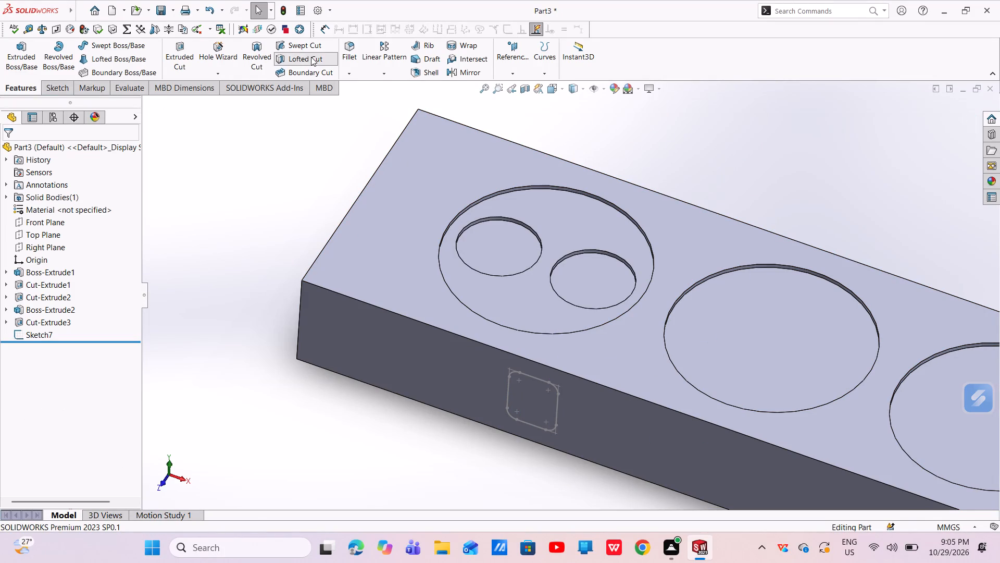
pyautogui.click(556, 401)
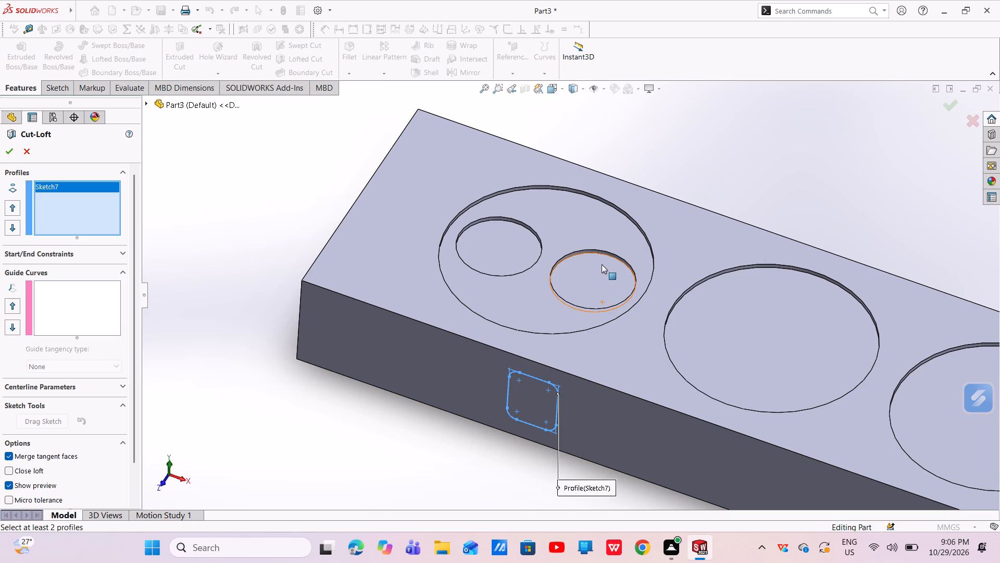
pyautogui.click(596, 252)
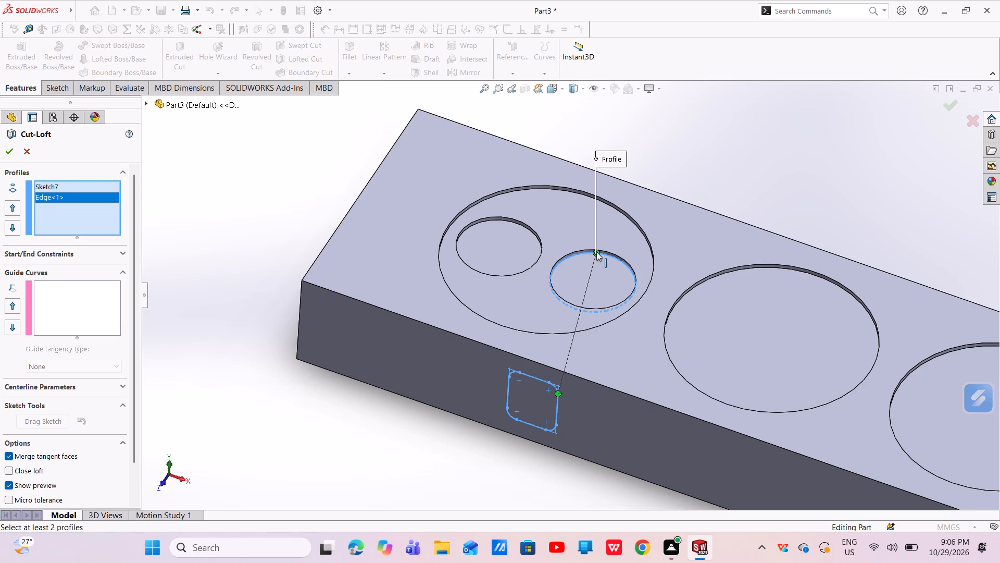
pyautogui.moveTo(555, 395); pyautogui.dragTo(507, 363)
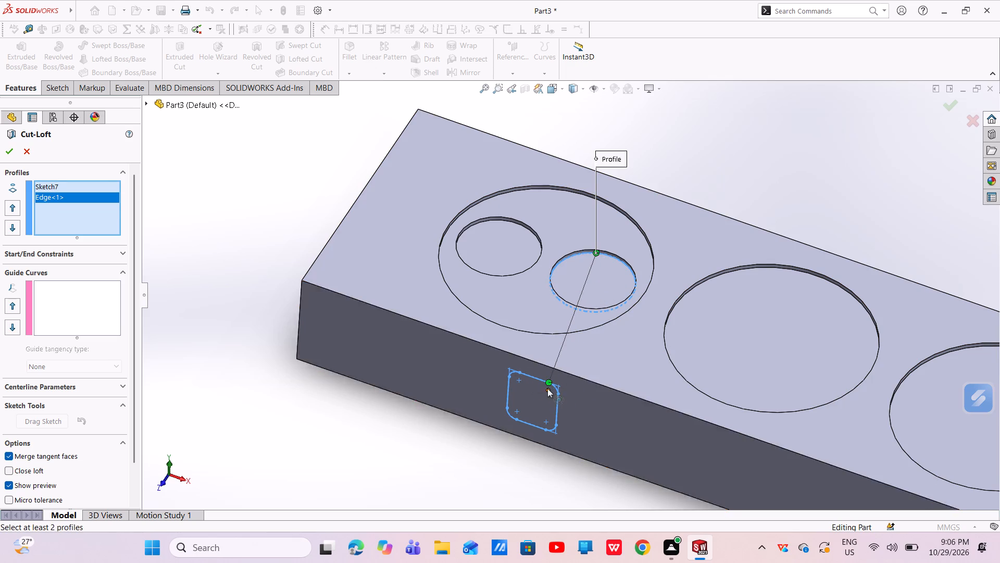
pyautogui.moveTo(548, 383); pyautogui.dragTo(474, 370)
pyautogui.moveTo(521, 373); pyautogui.dragTo(495, 376)
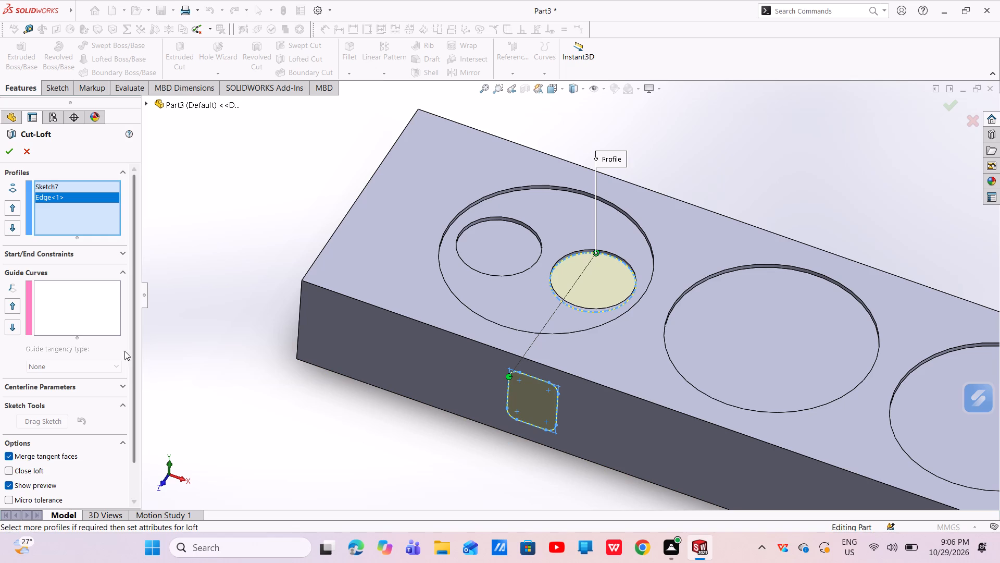
# Set both loft constraints to Normal To Profile and move the rectangle's connector point to its lower corner nearer the block's end.
pyautogui.click(120, 253)
pyautogui.click(86, 283)
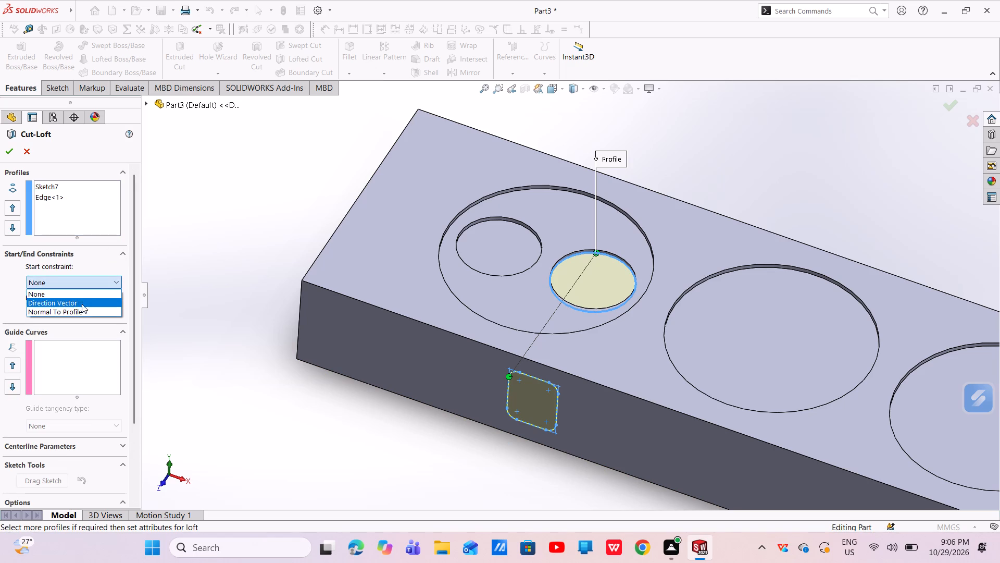
pyautogui.click(83, 309)
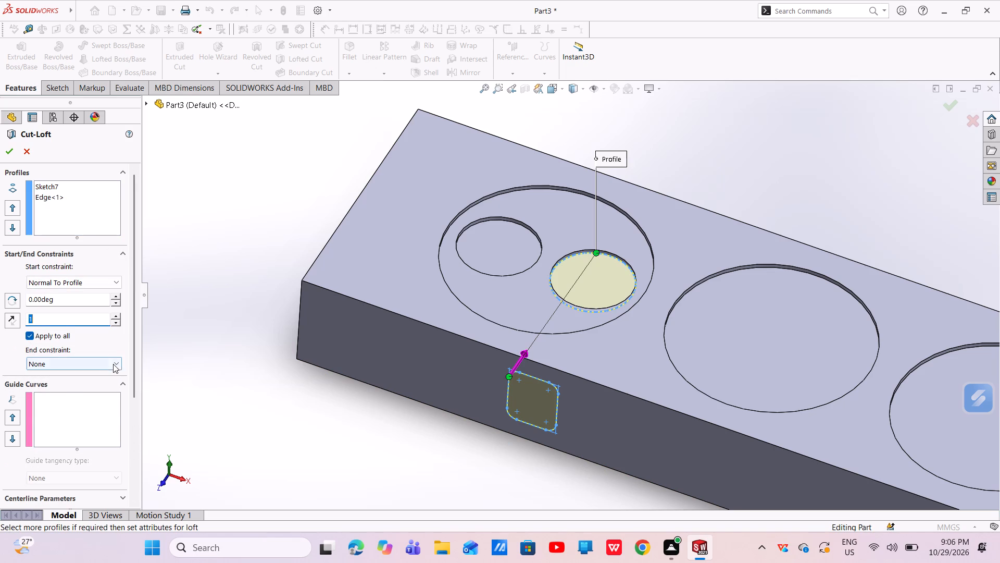
pyautogui.click(113, 364)
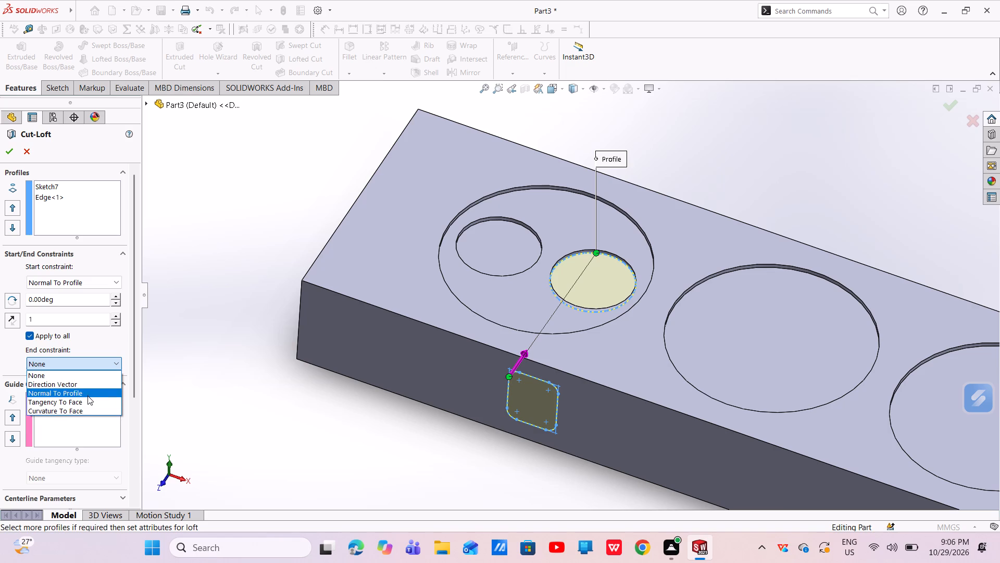
pyautogui.click(87, 392)
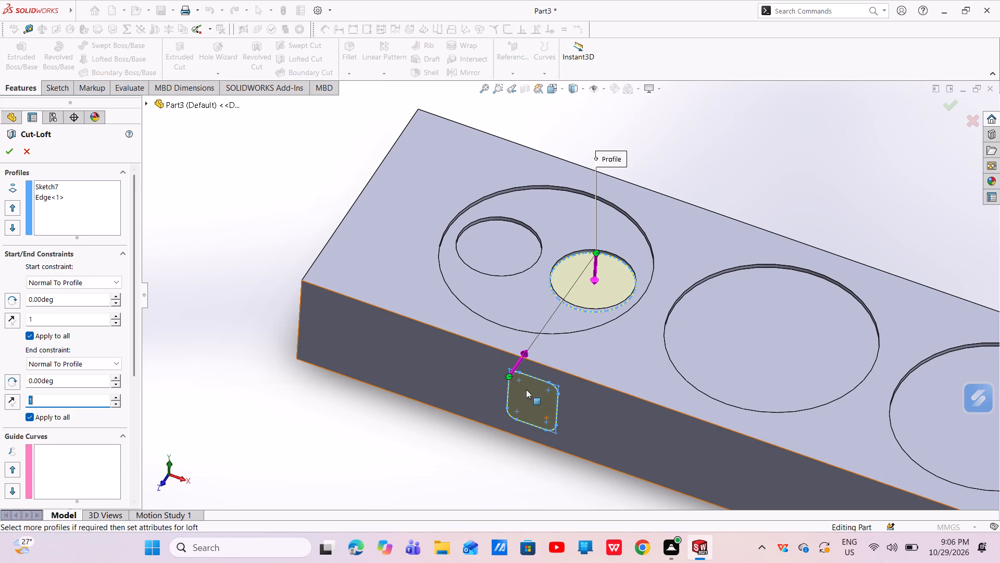
pyautogui.moveTo(509, 378); pyautogui.dragTo(513, 408)
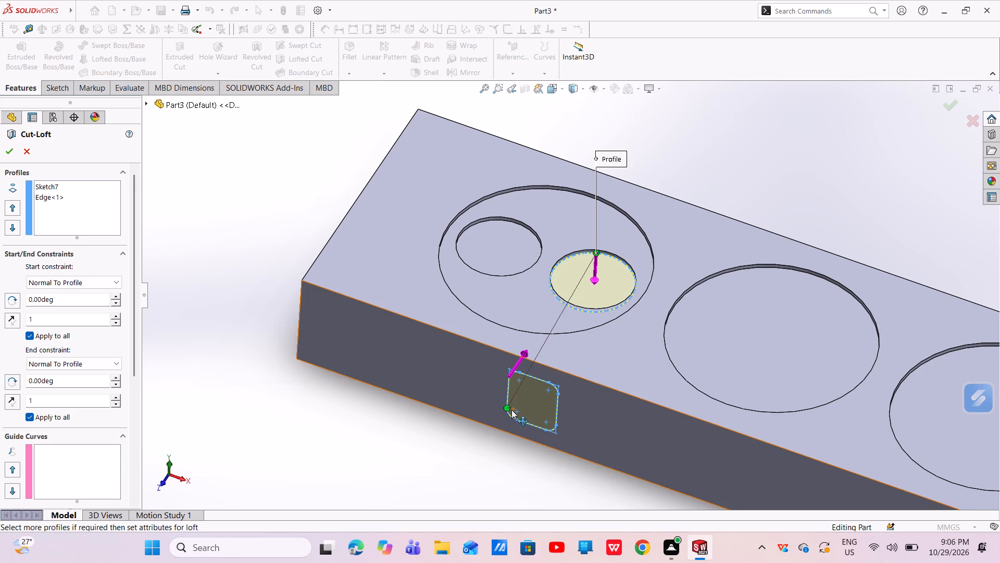
# Keep the start constraint Normal To Profile with a tangent length of 1 and create the lofted cut.
pyautogui.click(525, 356)
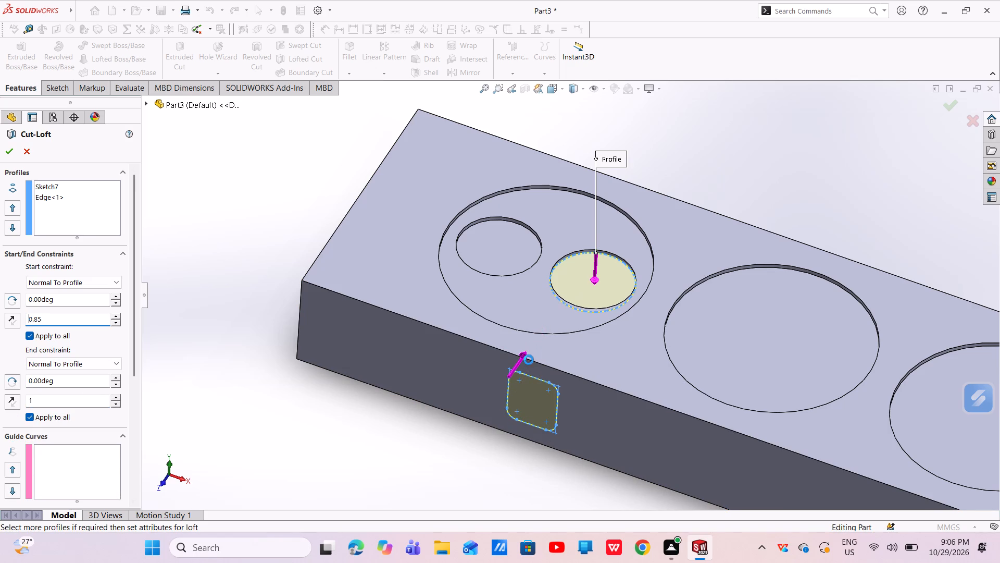
pyautogui.moveTo(79, 317); pyautogui.dragTo(10, 319)
pyautogui.click(104, 283)
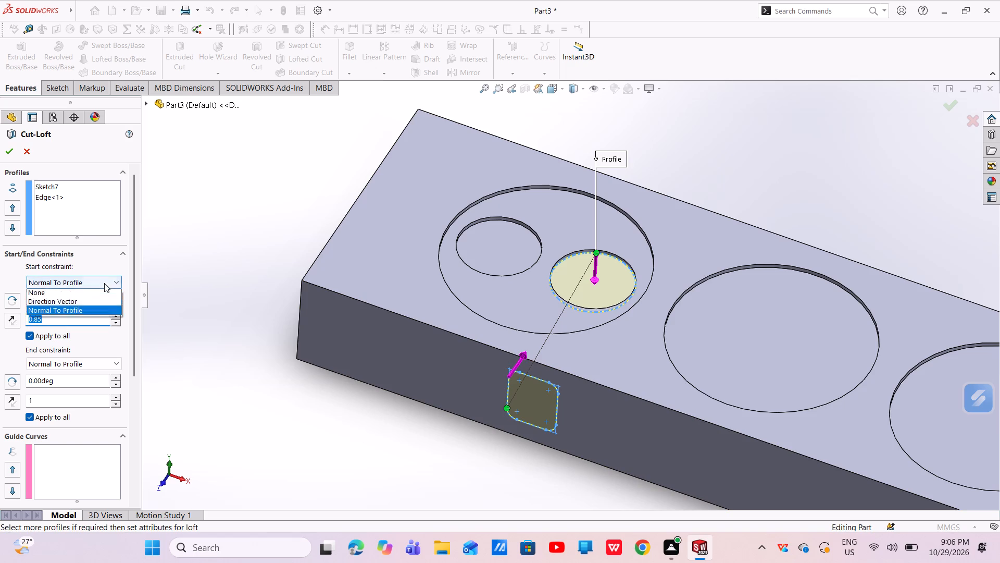
pyautogui.click(74, 309)
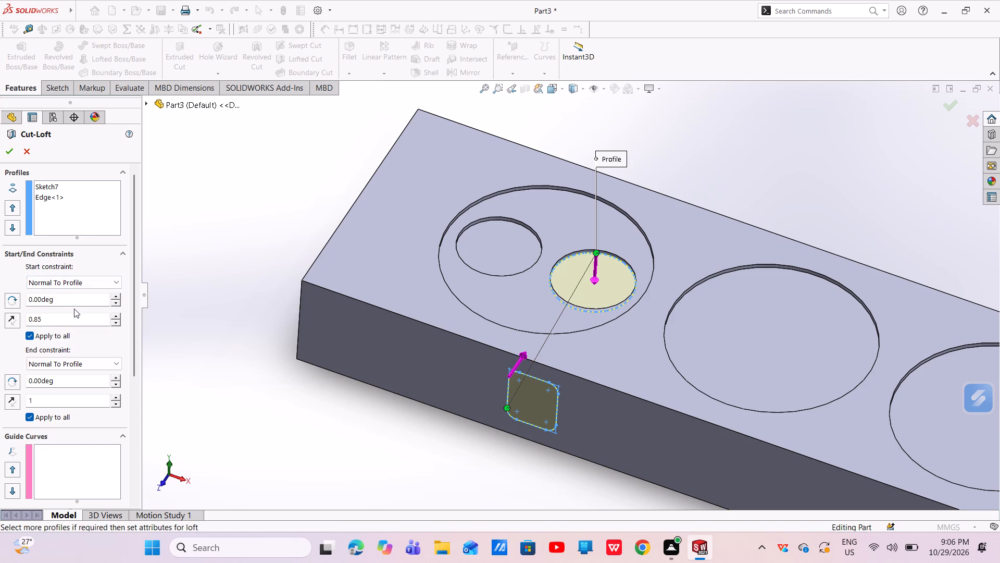
pyautogui.click(80, 287)
pyautogui.click(73, 290)
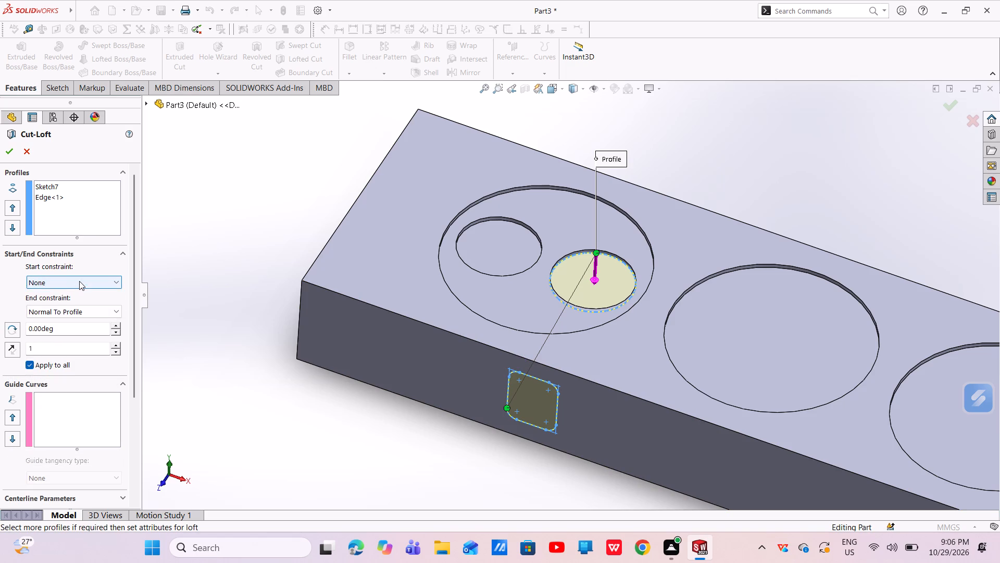
pyautogui.click(79, 281)
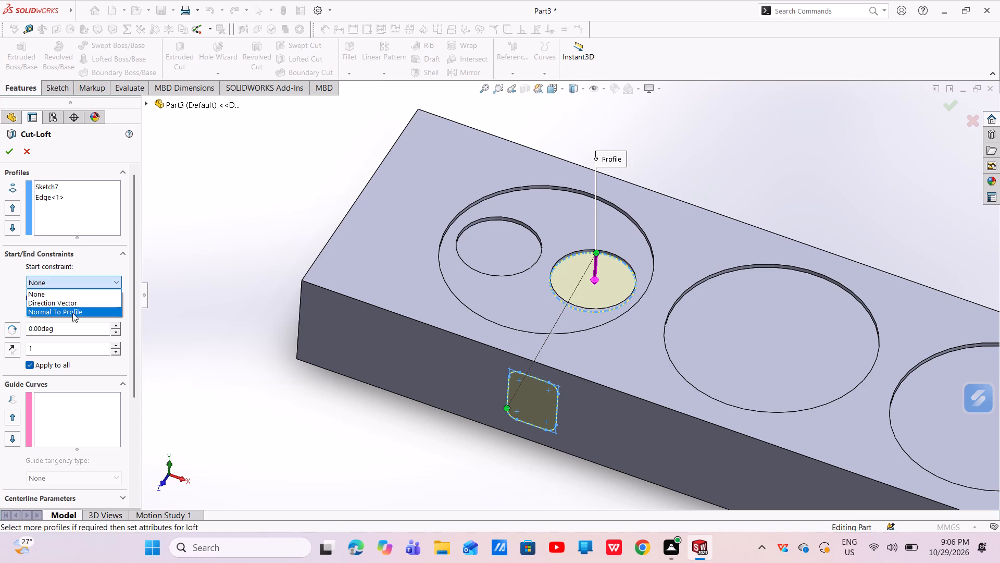
pyautogui.click(73, 314)
pyautogui.moveTo(60, 314); pyautogui.dragTo(60, 315)
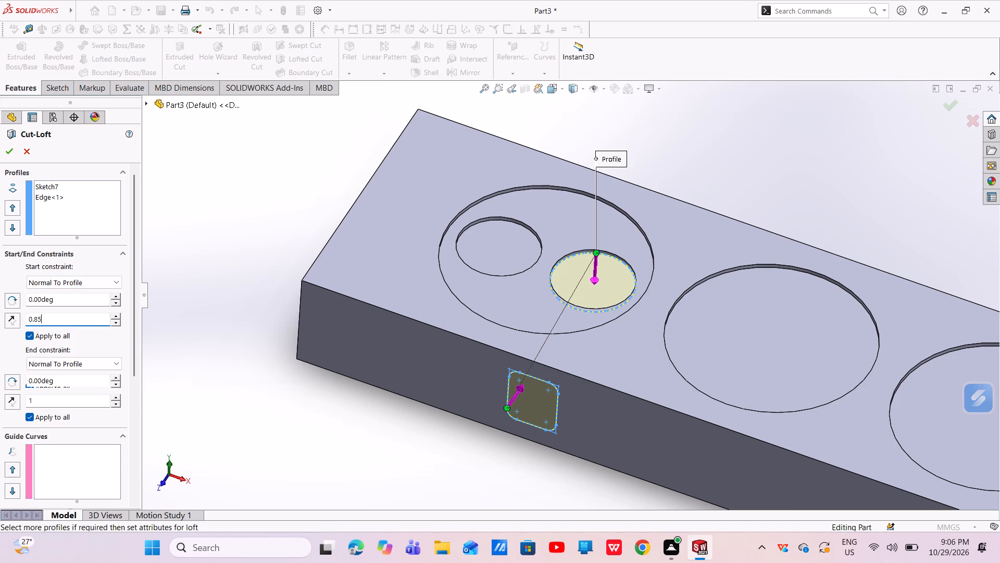
pyautogui.moveTo(60, 315); pyautogui.dragTo(32, 320)
pyautogui.press('BackSpace')
pyautogui.press('BackSpace')
pyautogui.press('BackSpace')
pyautogui.press('1')
pyautogui.press('Return')
pyautogui.click(9, 156)
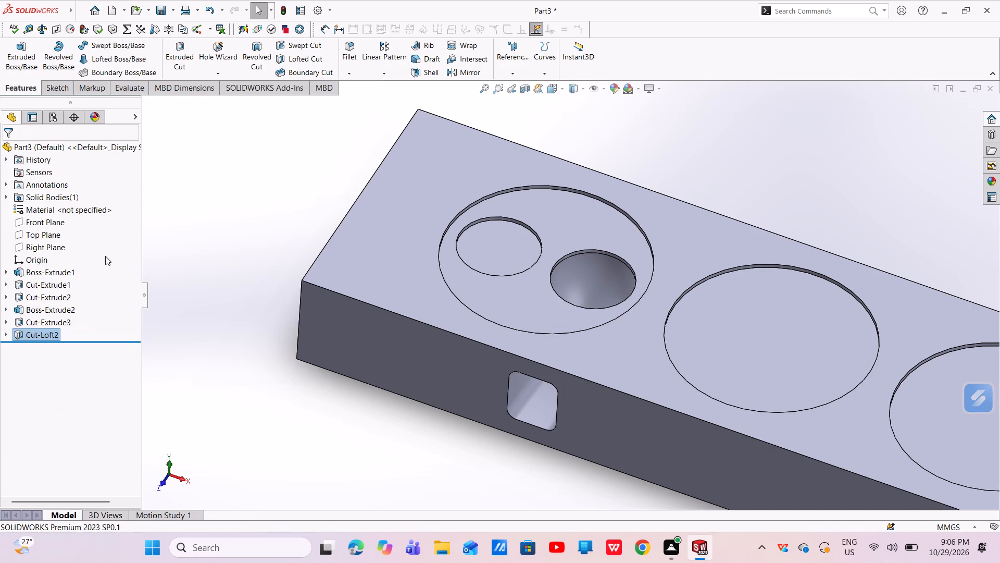
pyautogui.moveTo(529, 361); pyautogui.dragTo(550, 290, button='middle')
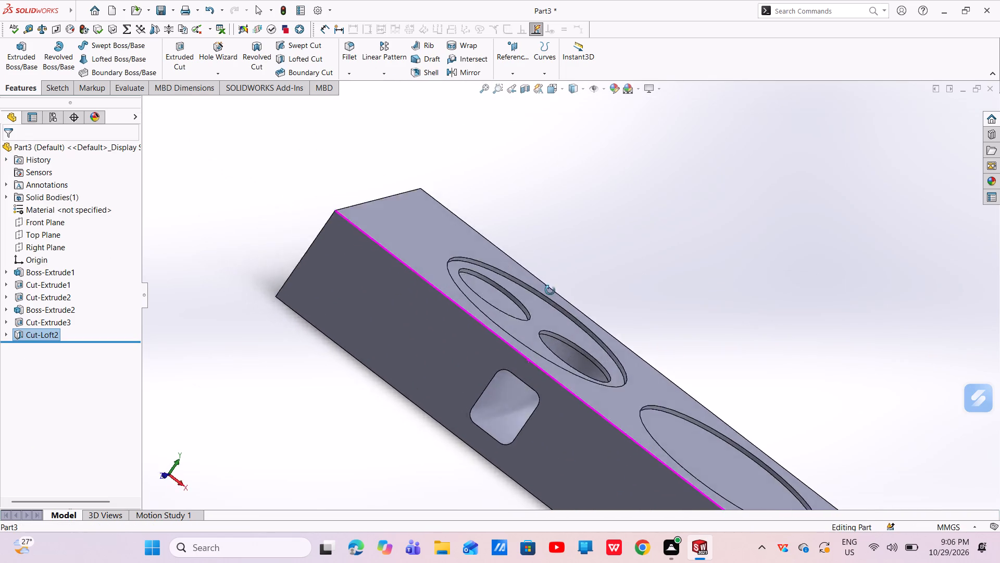
pyautogui.moveTo(550, 290); pyautogui.dragTo(549, 376, button='middle')
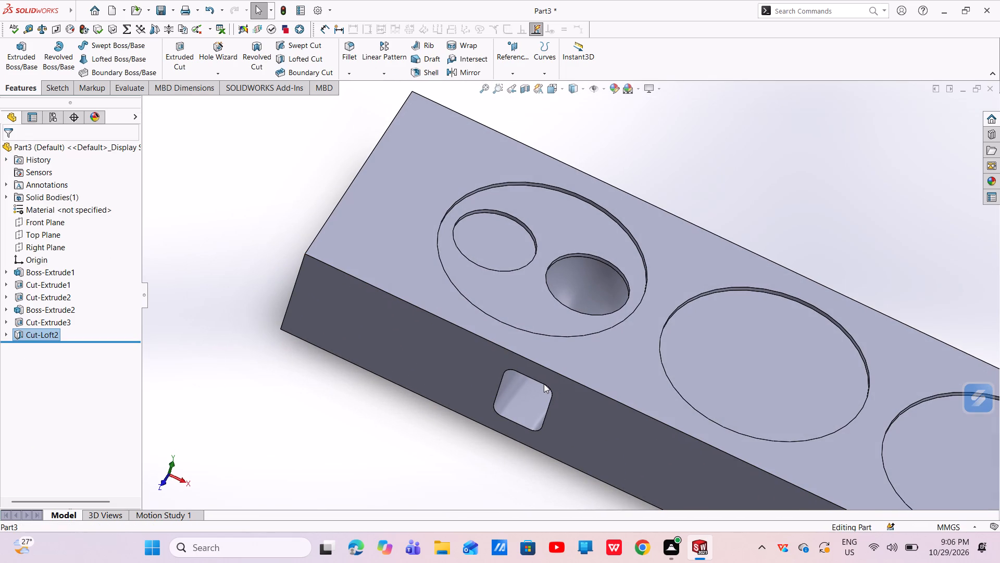
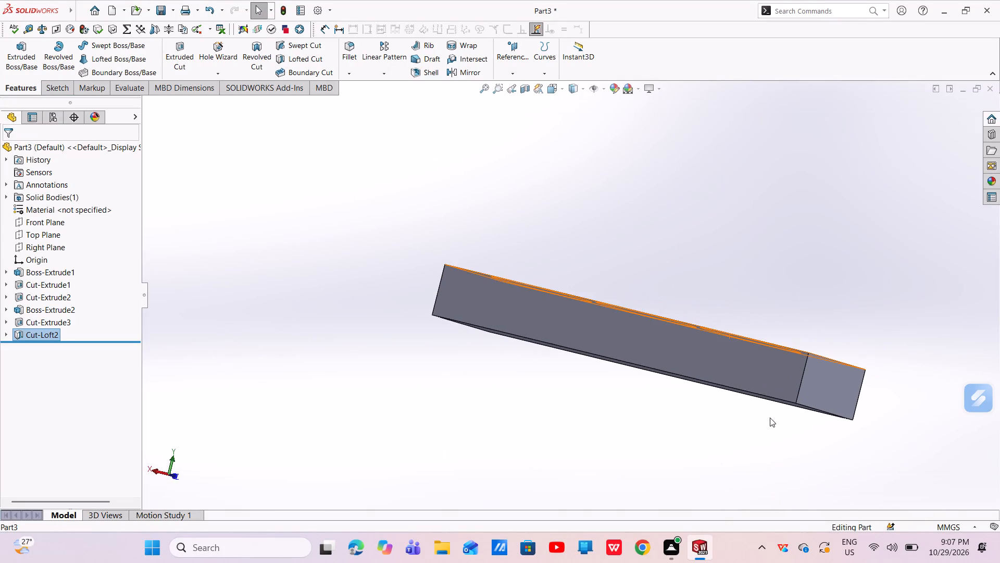
# Sketch a corner rectangle about 41 by 44 mm on the long side face opposite the existing port, near the block's end.
pyautogui.click(740, 369)
pyautogui.click(782, 340)
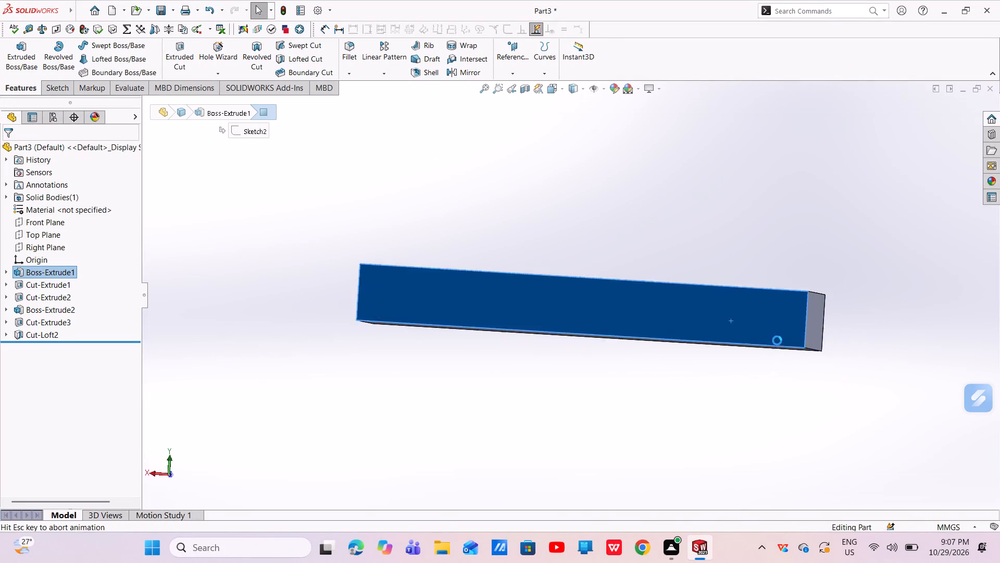
pyautogui.click(98, 60)
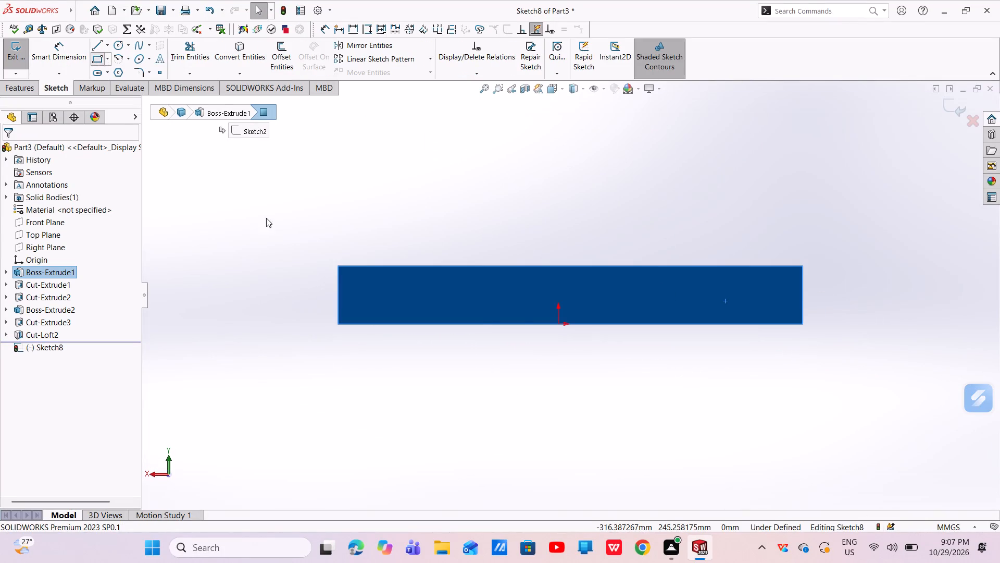
pyautogui.click(716, 315)
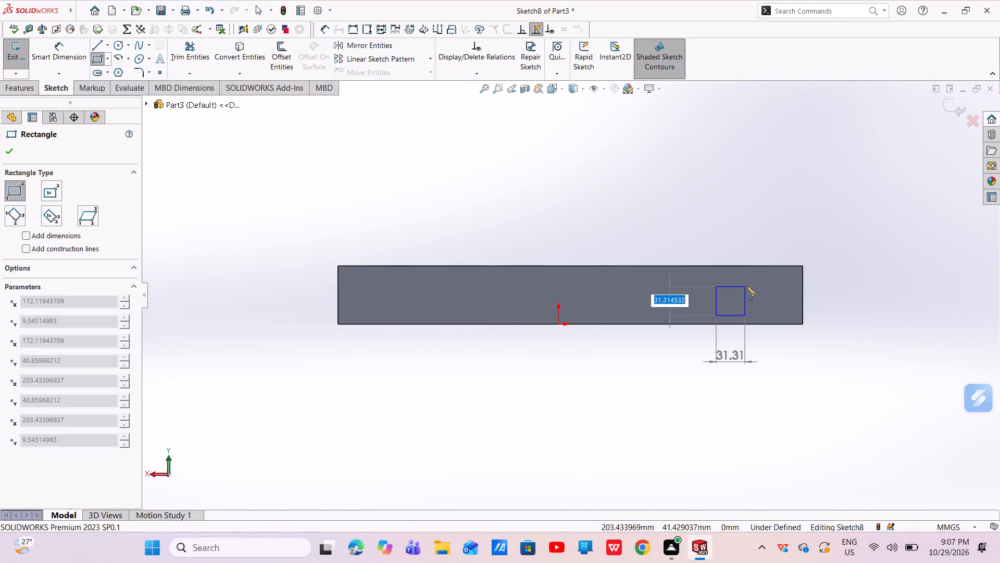
pyautogui.click(754, 275)
pyautogui.rightClick(754, 275)
pyautogui.click(764, 287)
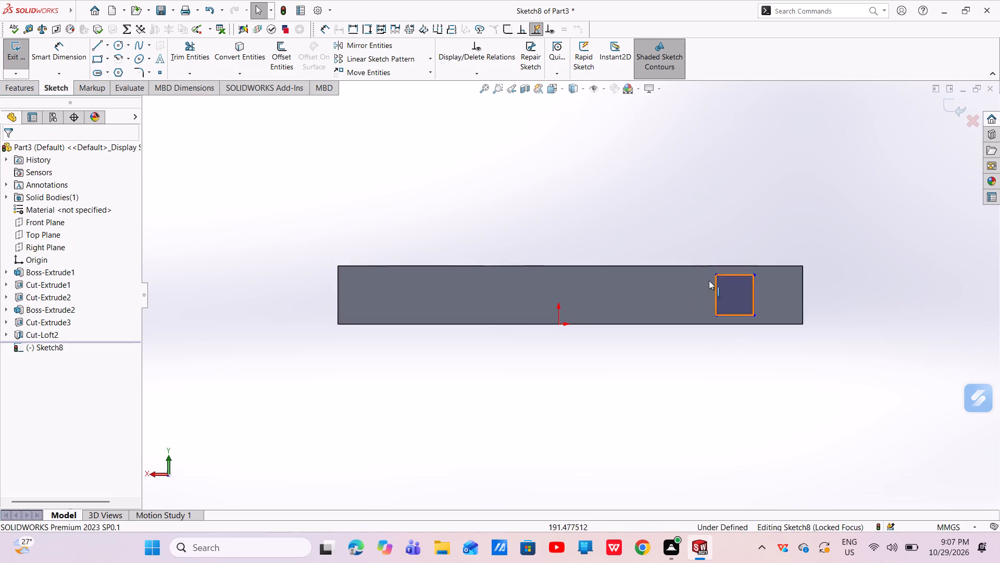
# Dimension the rectangle 61.60 mm from the block's nearer end and set its height to 38.10 mm.
pyautogui.click(64, 59)
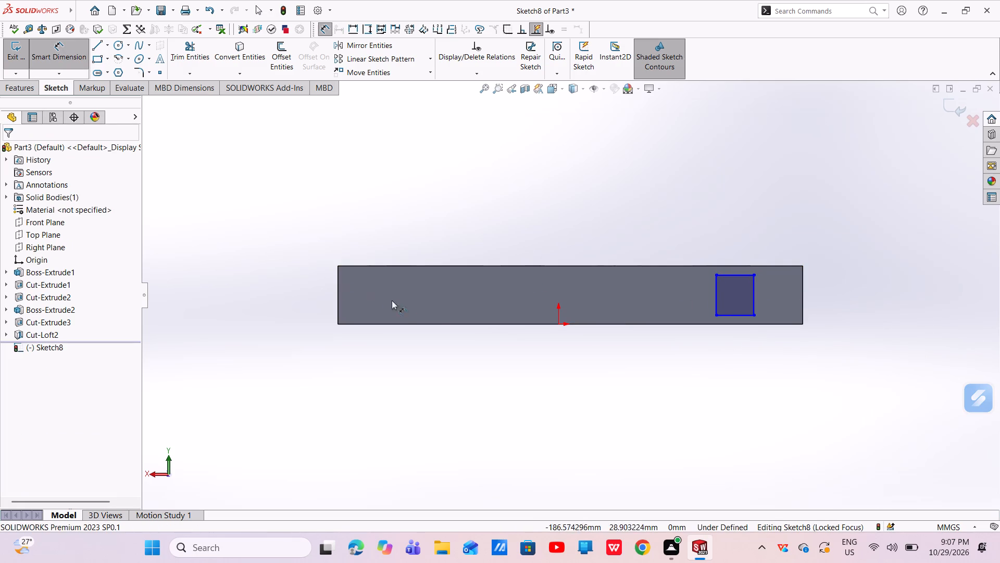
pyautogui.click(753, 286)
pyautogui.click(802, 298)
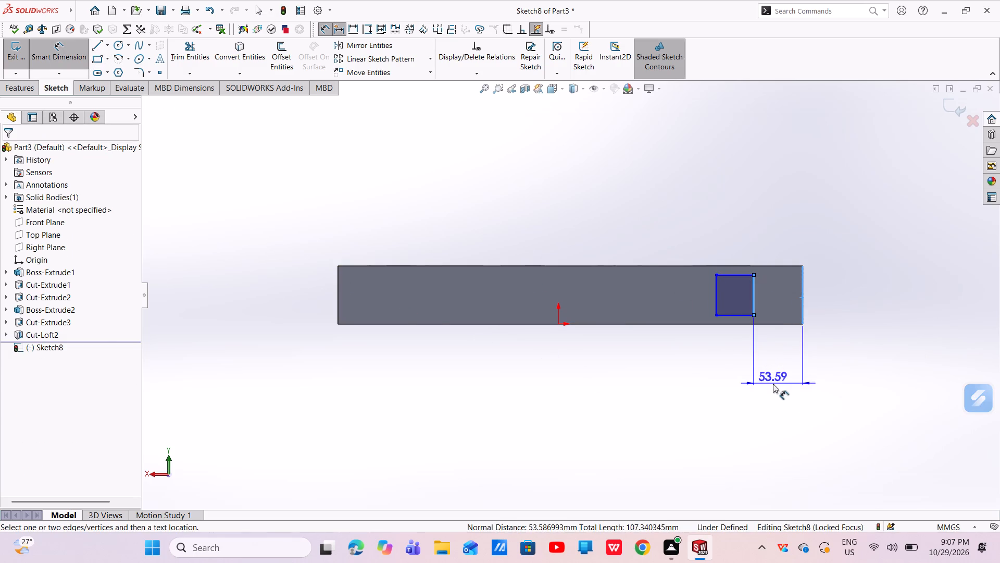
pyautogui.click(773, 384)
pyautogui.press('BackSpace')
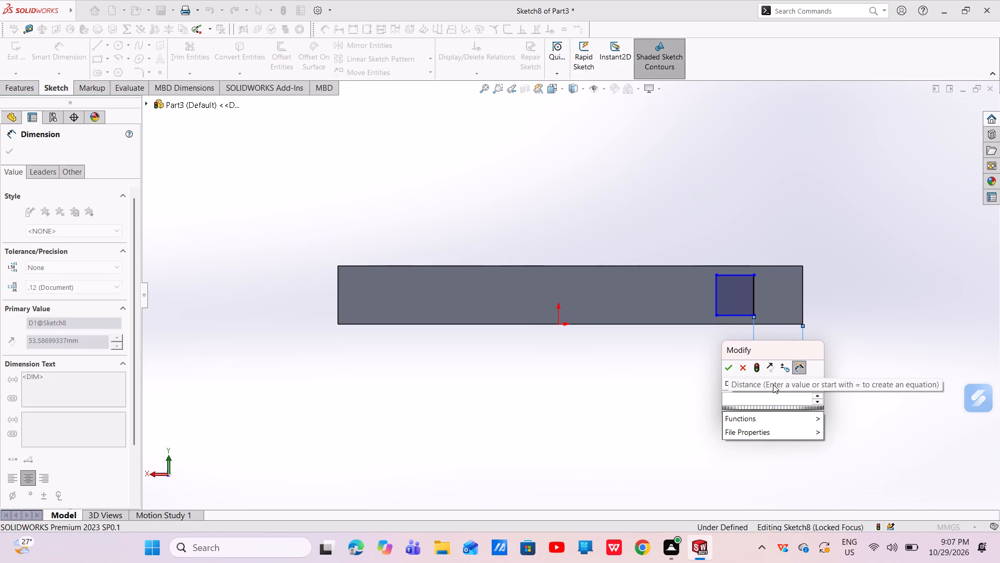
pyautogui.write('61.60')
pyautogui.press('Return')
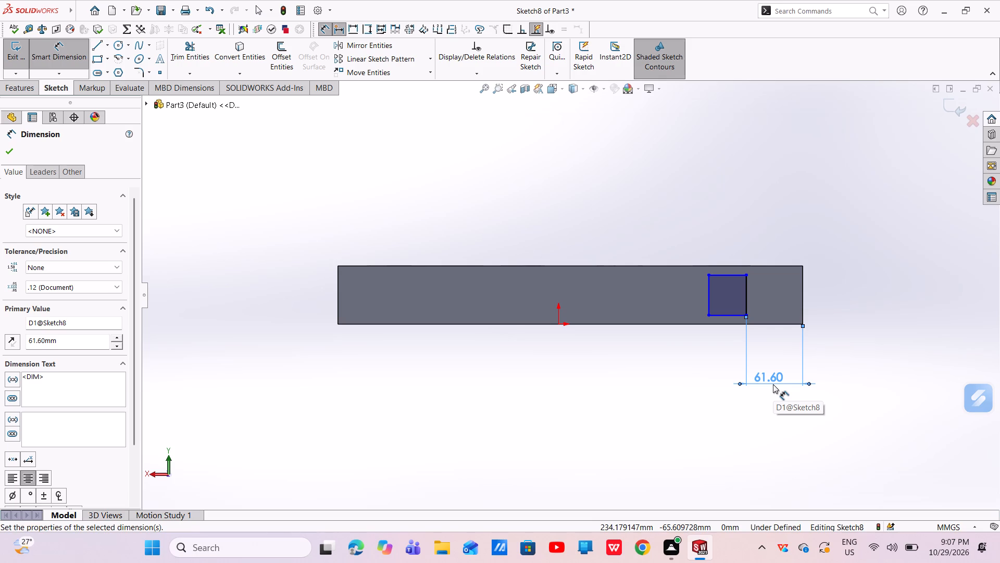
pyautogui.click(747, 292)
pyautogui.click(835, 290)
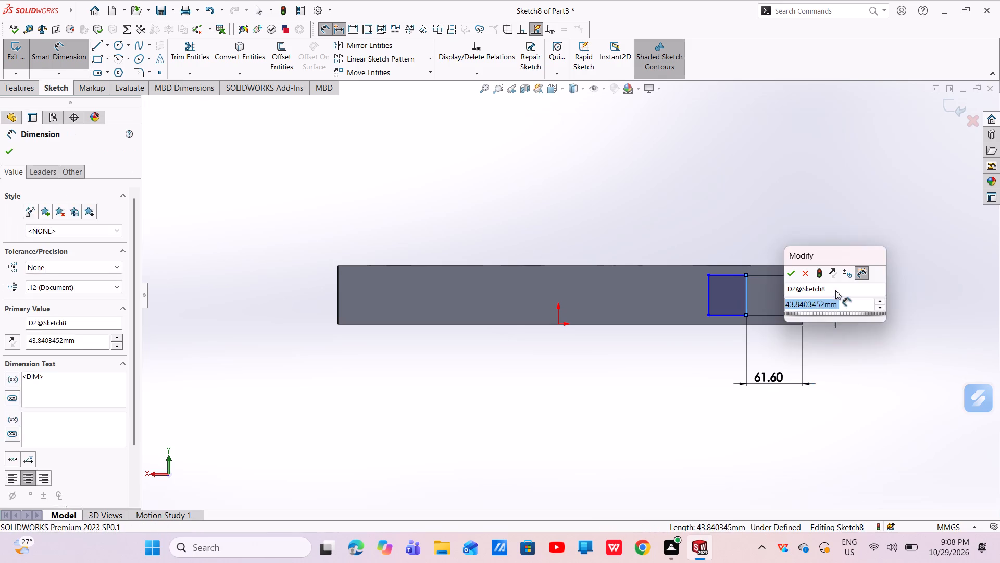
pyautogui.press('BackSpace')
pyautogui.write('38.10')
pyautogui.press('Return')
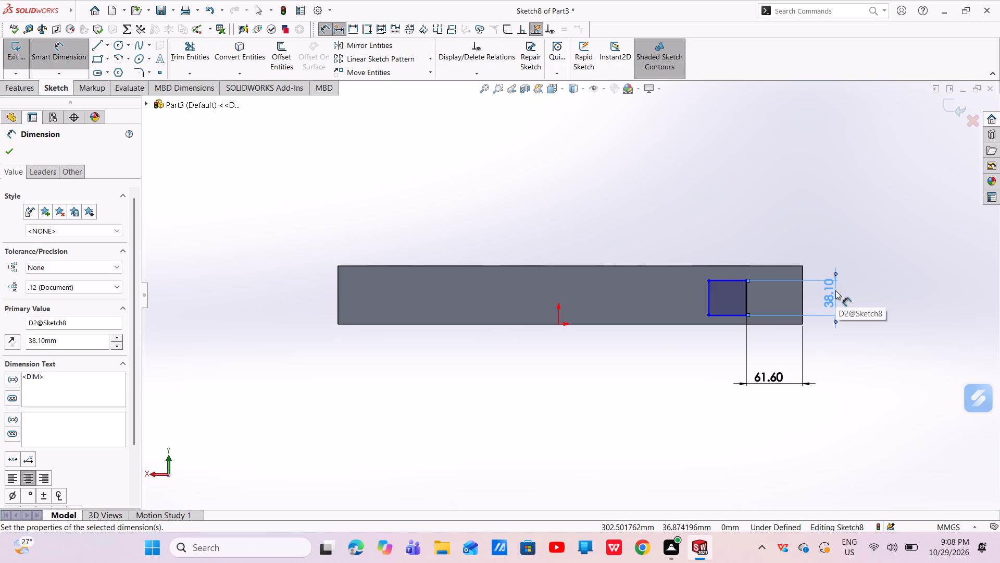
# Place the rectangle 12.70 mm above the block's bottom edge and set its width to 31.75 mm.
pyautogui.click(729, 314)
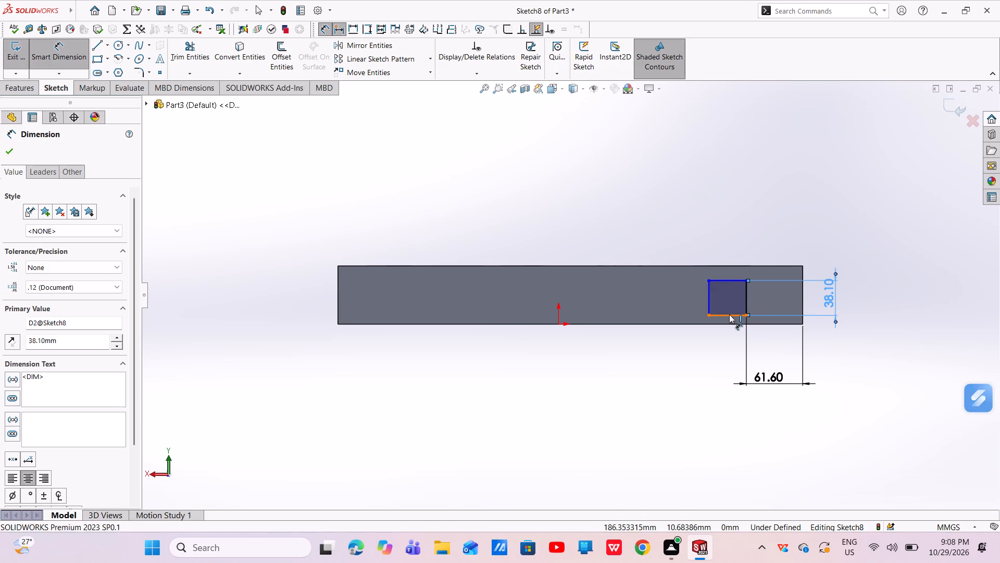
pyautogui.click(725, 326)
pyautogui.click(687, 385)
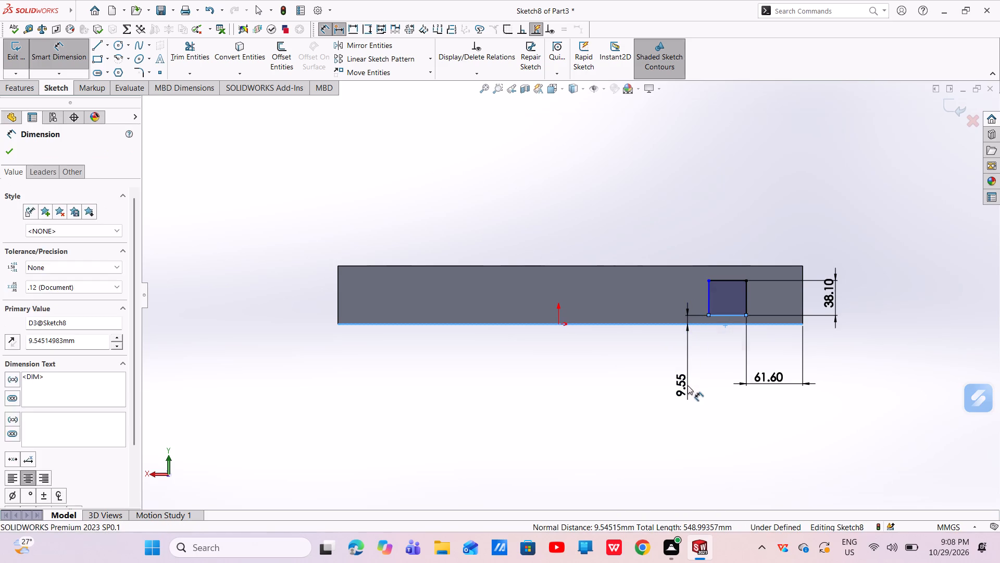
pyautogui.press('BackSpace')
pyautogui.write('12.70')
pyautogui.press('Return')
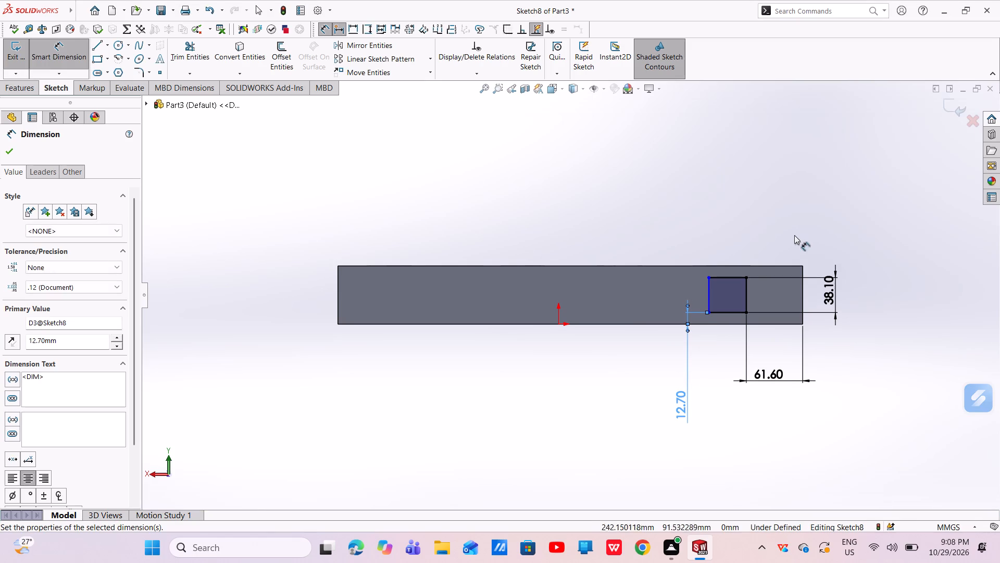
pyautogui.scroll(-3, 794, 235)
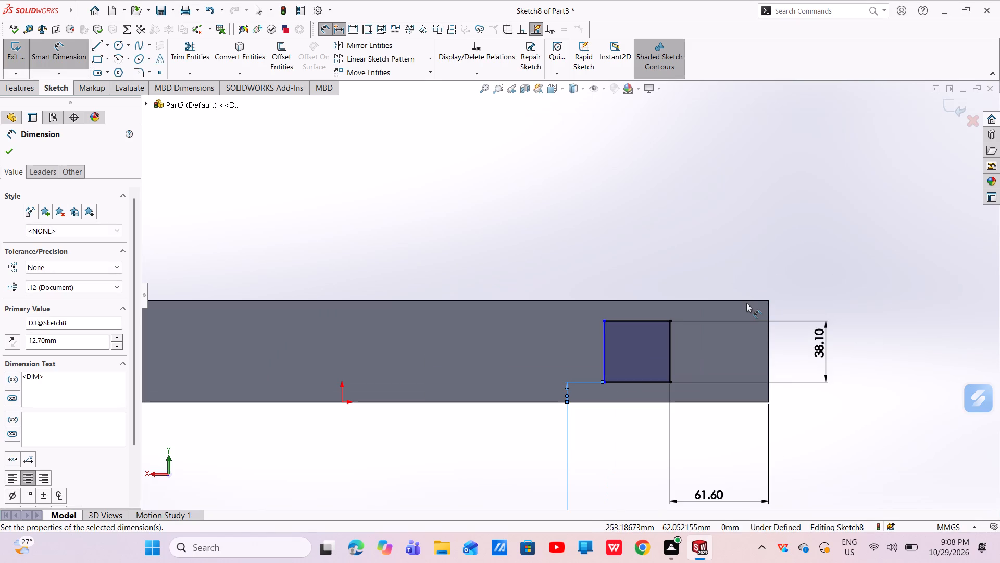
pyautogui.click(621, 321)
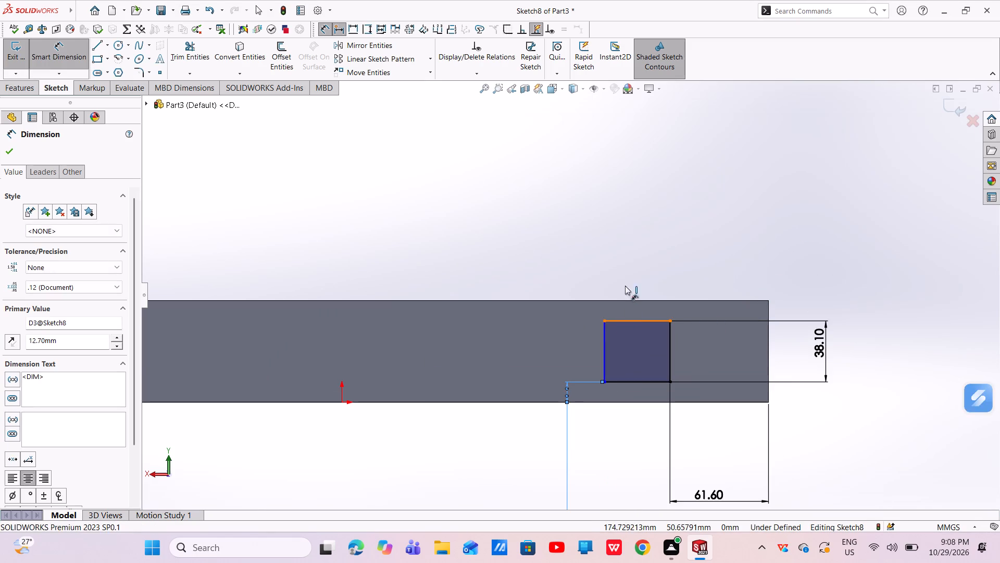
pyautogui.click(621, 250)
pyautogui.press('BackSpace')
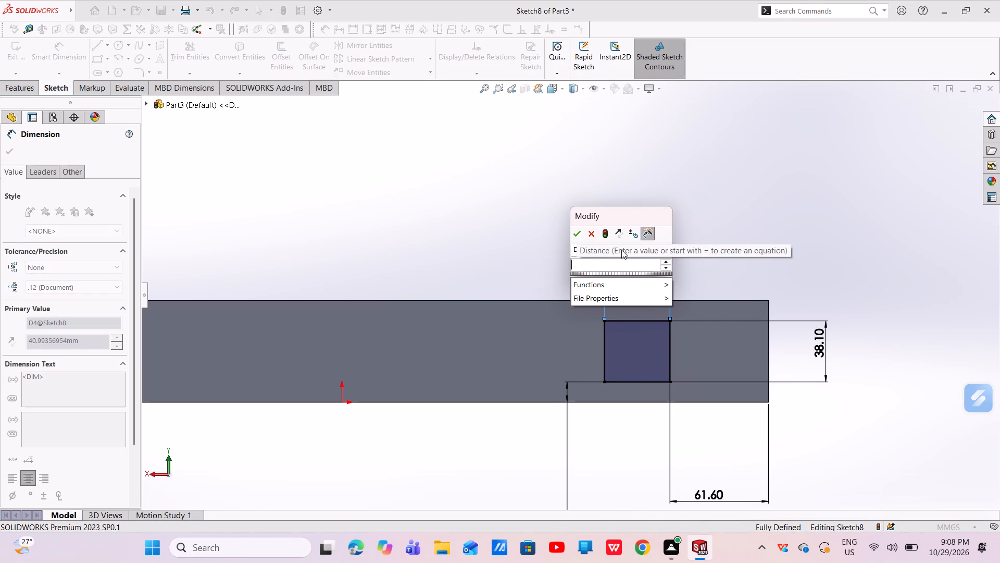
pyautogui.write('31.')
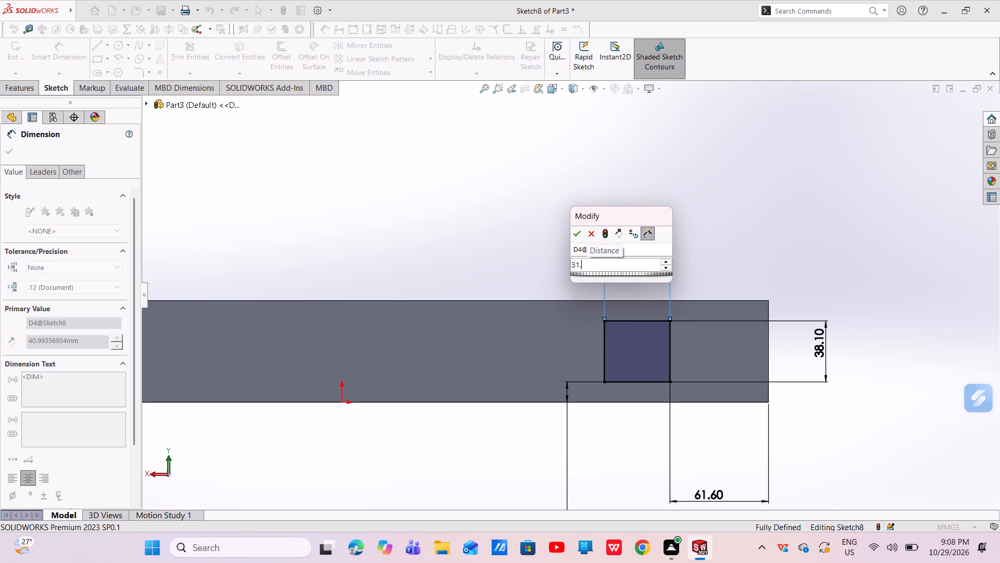
pyautogui.write('75')
pyautogui.press('Return')
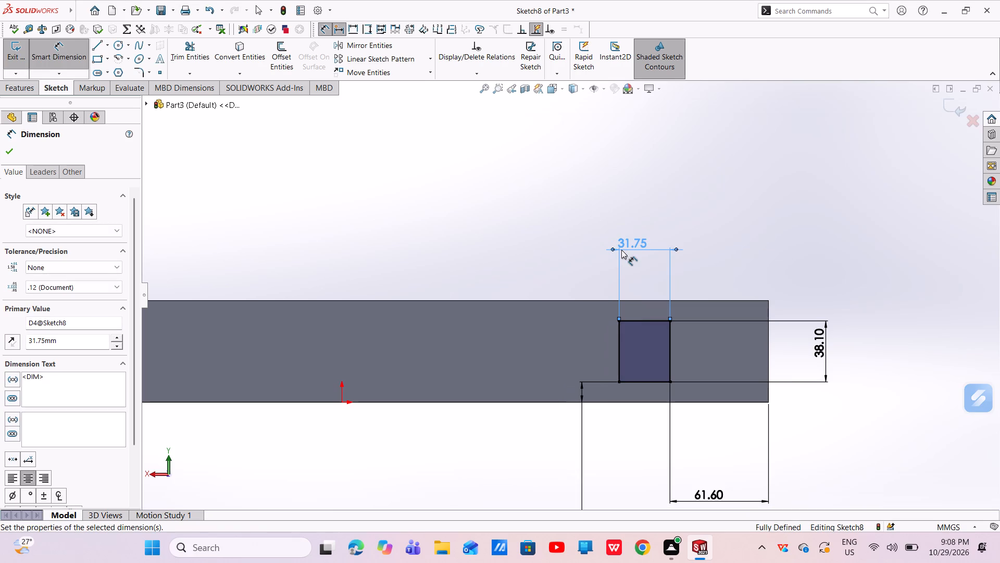
pyautogui.click(5, 156)
# Round all four corners of the rectangle with 6.35 mm sketch fillets and exit the sketch.
pyautogui.scroll(3, 284, 279)
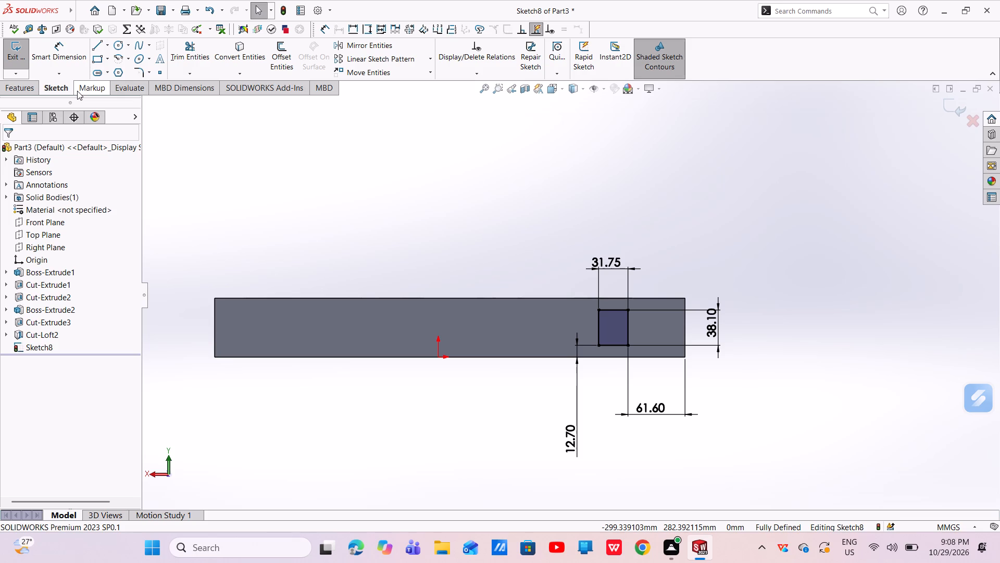
pyautogui.scroll(-3, 656, 335)
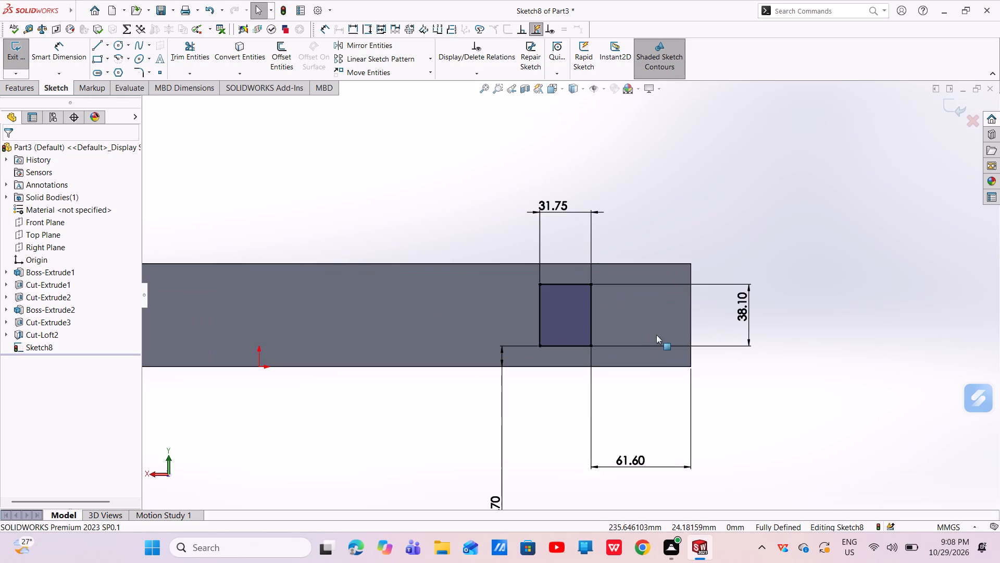
pyautogui.moveTo(647, 338); pyautogui.dragTo(636, 400, button='middle')
pyautogui.click(140, 69)
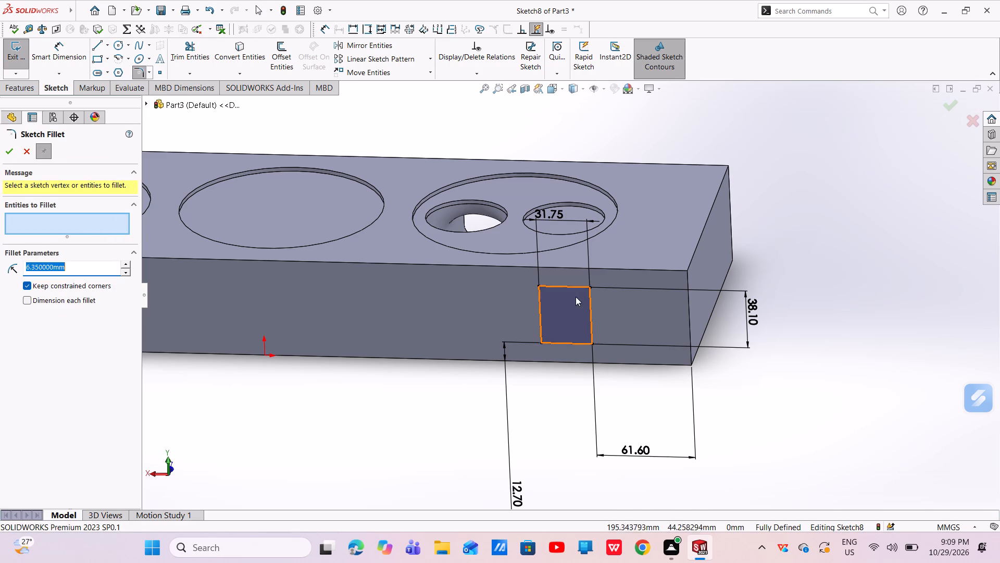
pyautogui.click(588, 288)
pyautogui.click(538, 287)
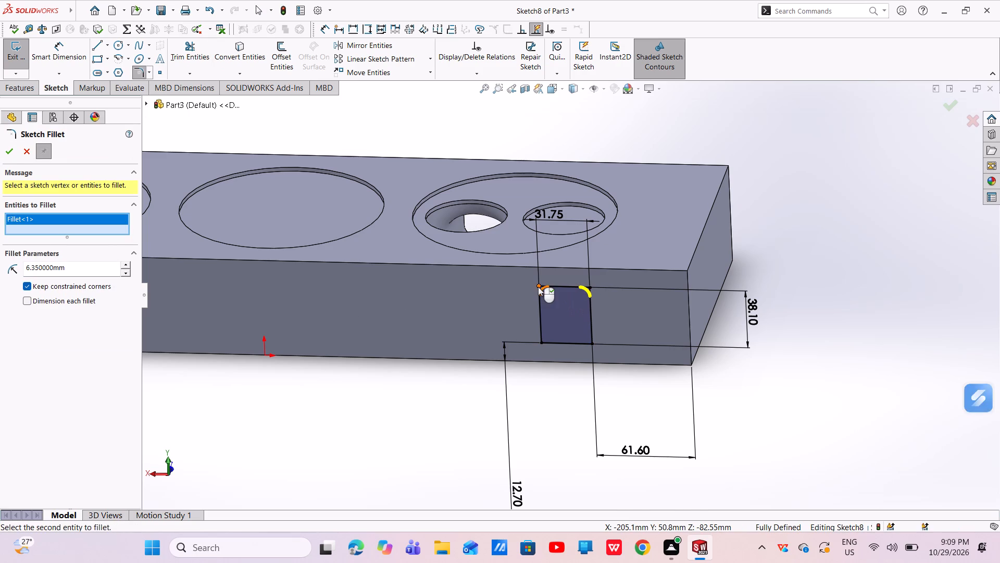
pyautogui.click(539, 343)
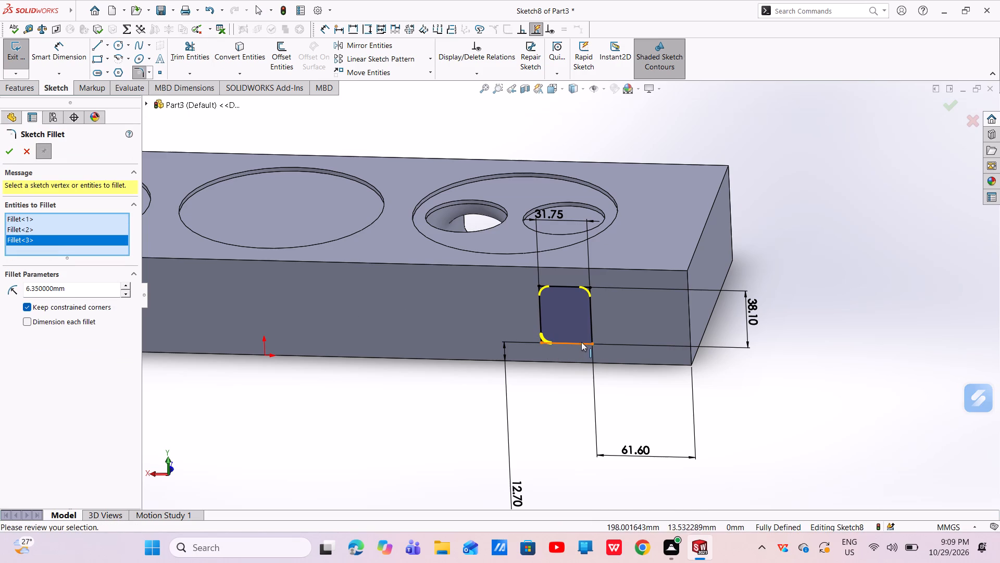
pyautogui.click(591, 344)
pyautogui.click(8, 154)
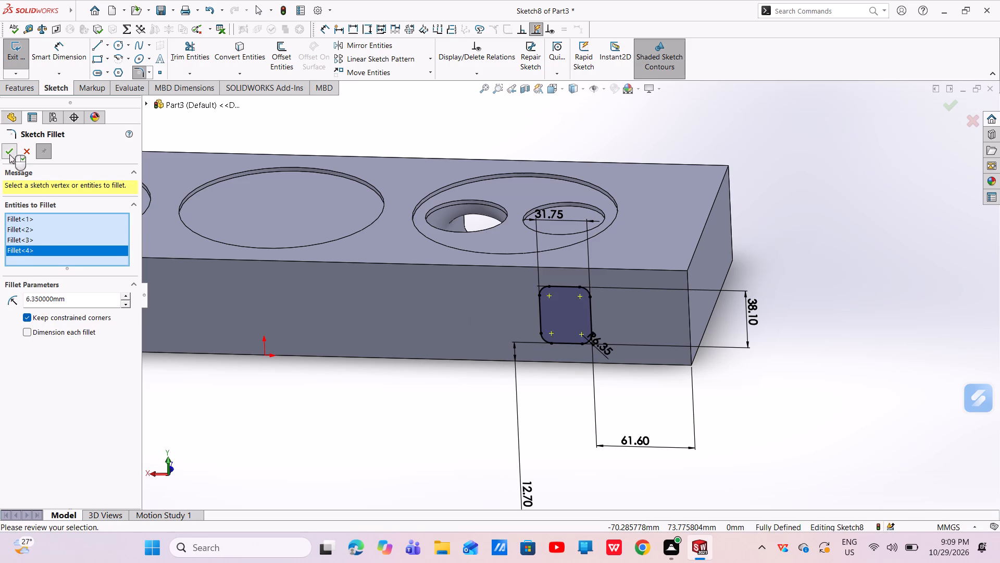
pyautogui.click(946, 101)
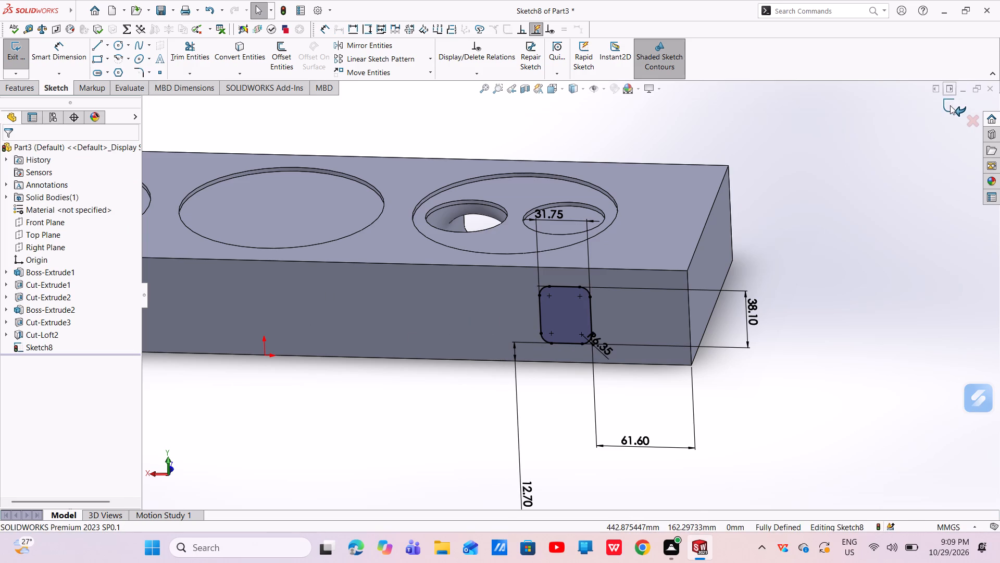
pyautogui.click(950, 106)
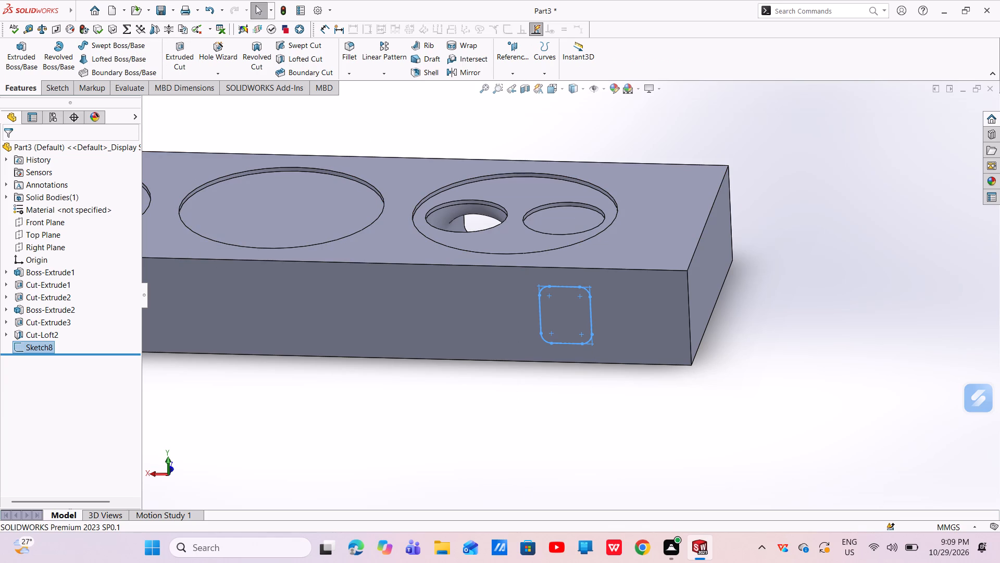
# Start a lofted cut from the rounded rectangle to the bottom edge of the uncut pocket, moving the connector to the rectangle's upper corner nearer the block's end.
pyautogui.click(284, 60)
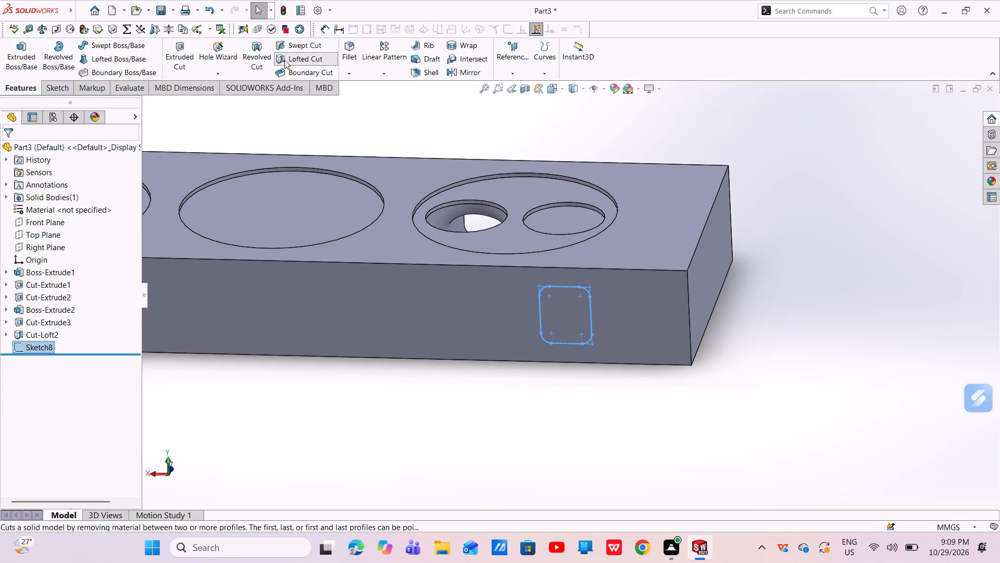
pyautogui.click(568, 205)
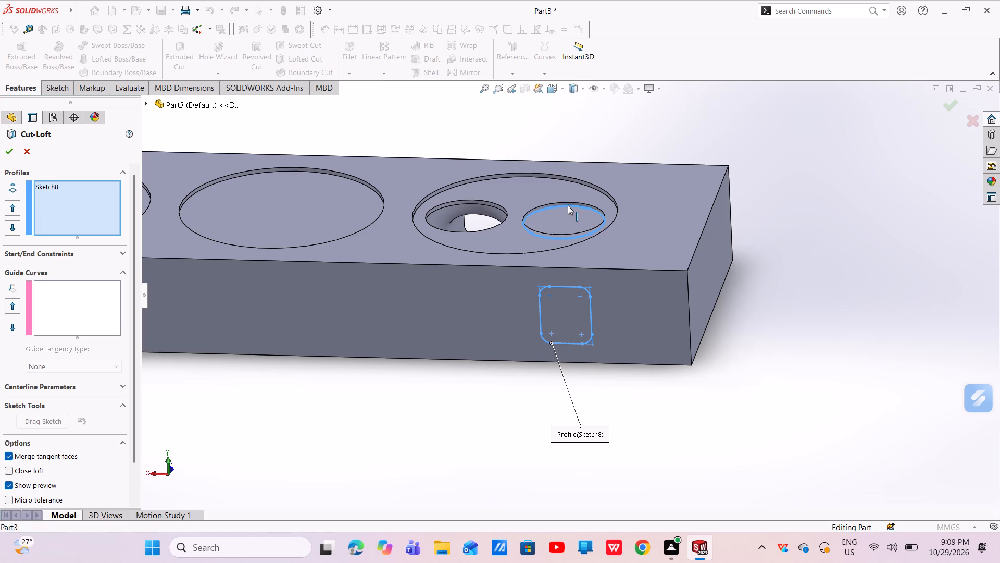
pyautogui.moveTo(539, 293); pyautogui.dragTo(605, 302)
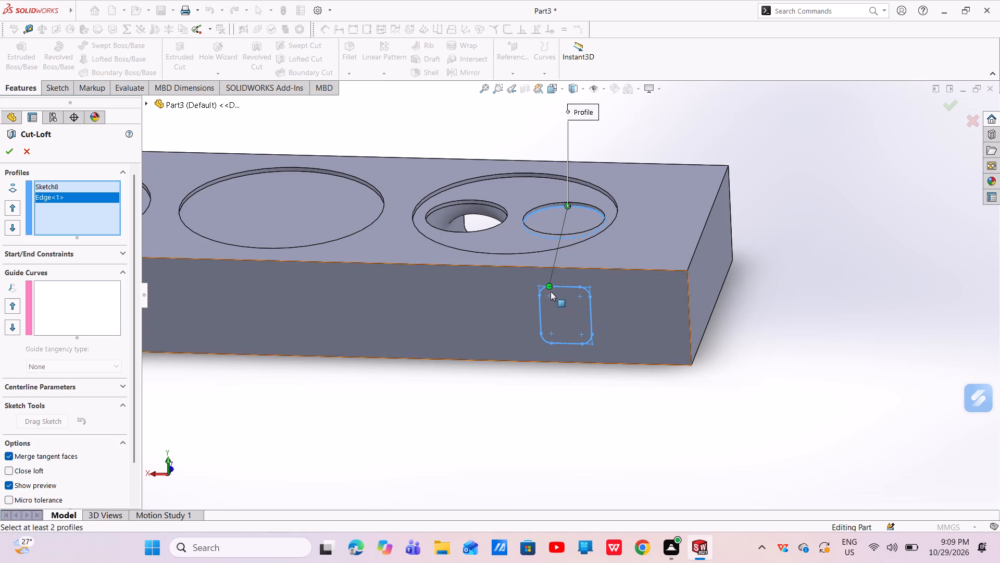
pyautogui.moveTo(550, 288); pyautogui.dragTo(600, 292)
pyautogui.moveTo(580, 286); pyautogui.dragTo(586, 330)
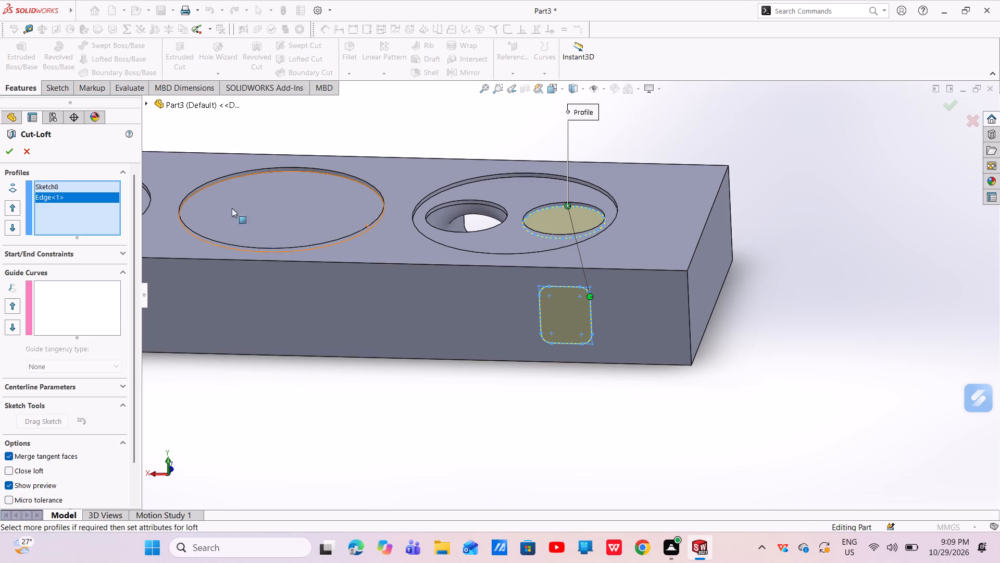
# Set the start and end constraints to Normal To Profile and create the lofted cut.
pyautogui.click(72, 255)
pyautogui.click(65, 283)
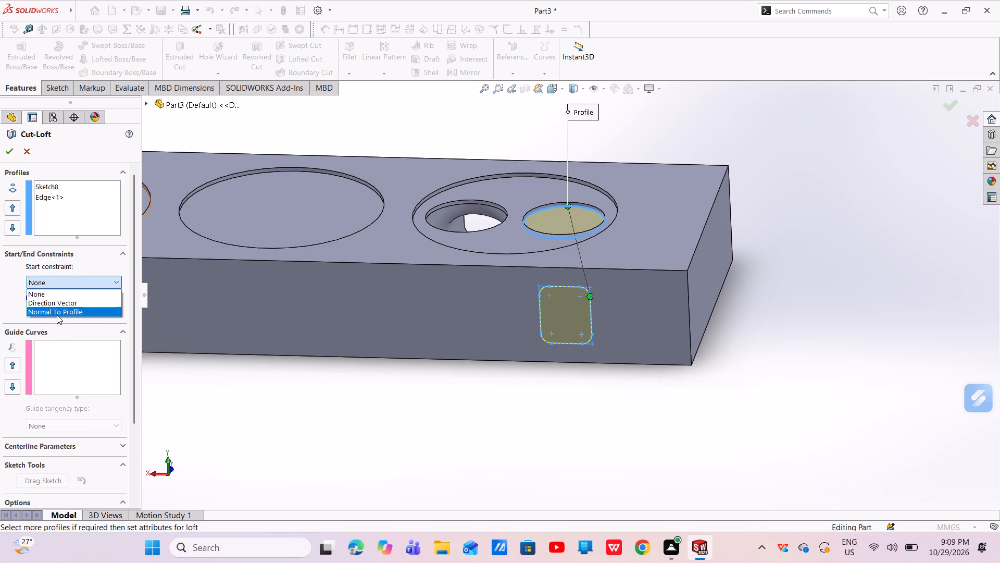
pyautogui.click(57, 315)
pyautogui.click(101, 361)
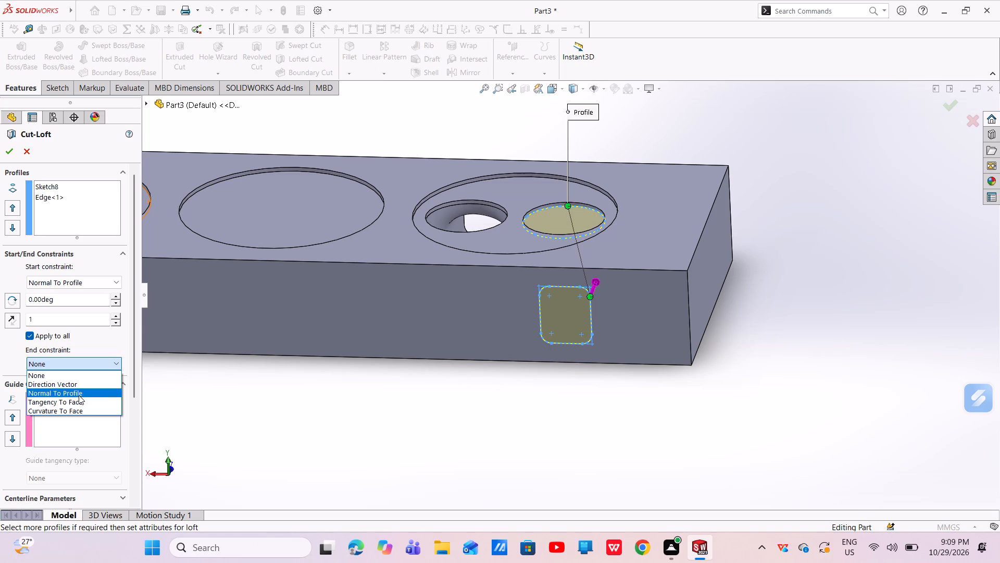
pyautogui.click(79, 395)
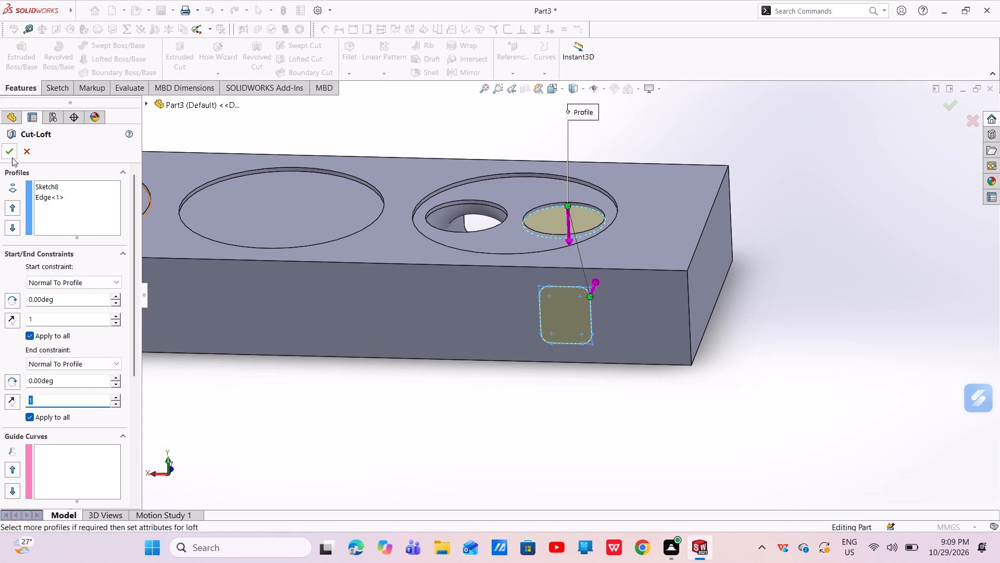
pyautogui.click(10, 157)
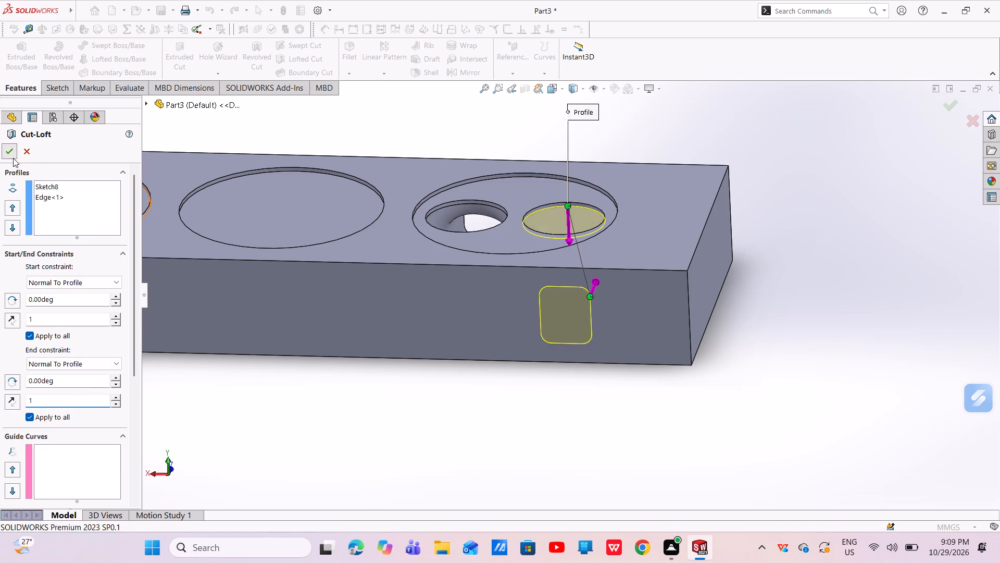
# Inspect the new lofted port from above and from the block's side.
pyautogui.scroll(2, 567, 300)
pyautogui.moveTo(553, 297); pyautogui.dragTo(564, 377, button='middle')
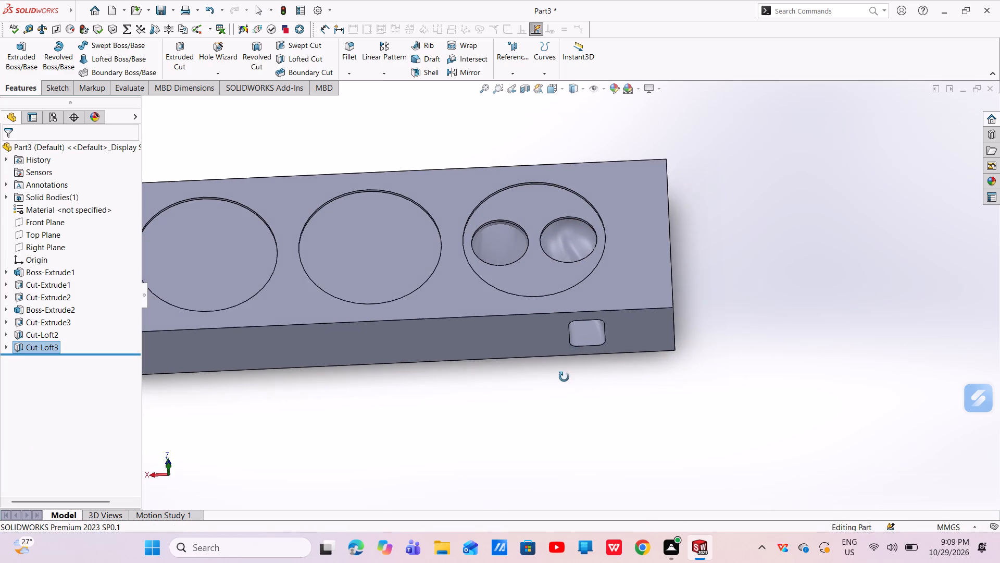
pyautogui.moveTo(564, 377); pyautogui.dragTo(566, 411, button='middle')
pyautogui.scroll(-3, 553, 285)
pyautogui.scroll(4, 549, 280)
pyautogui.moveTo(537, 272); pyautogui.dragTo(548, 155, button='middle')
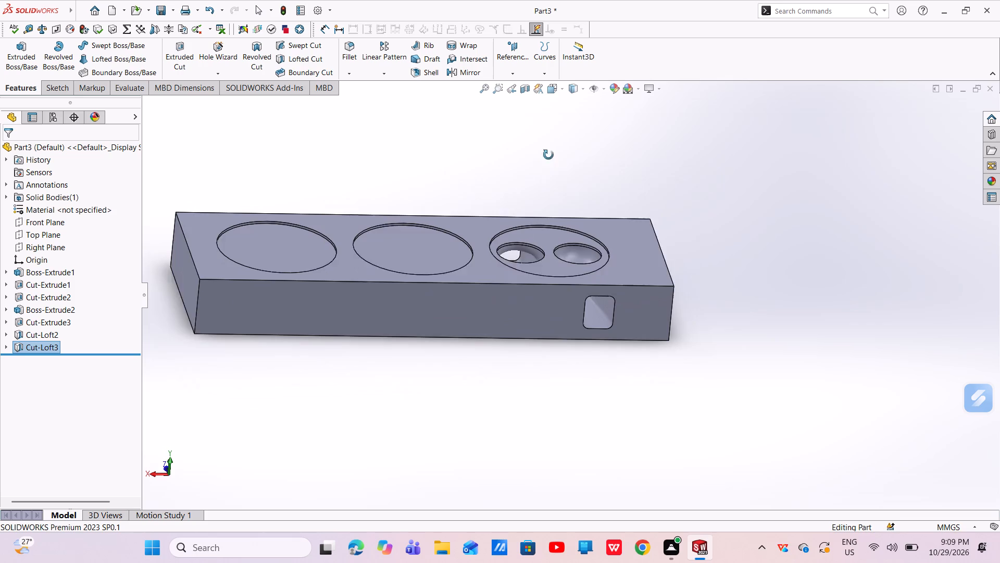
pyautogui.moveTo(548, 155); pyautogui.dragTo(535, 137, button='middle')
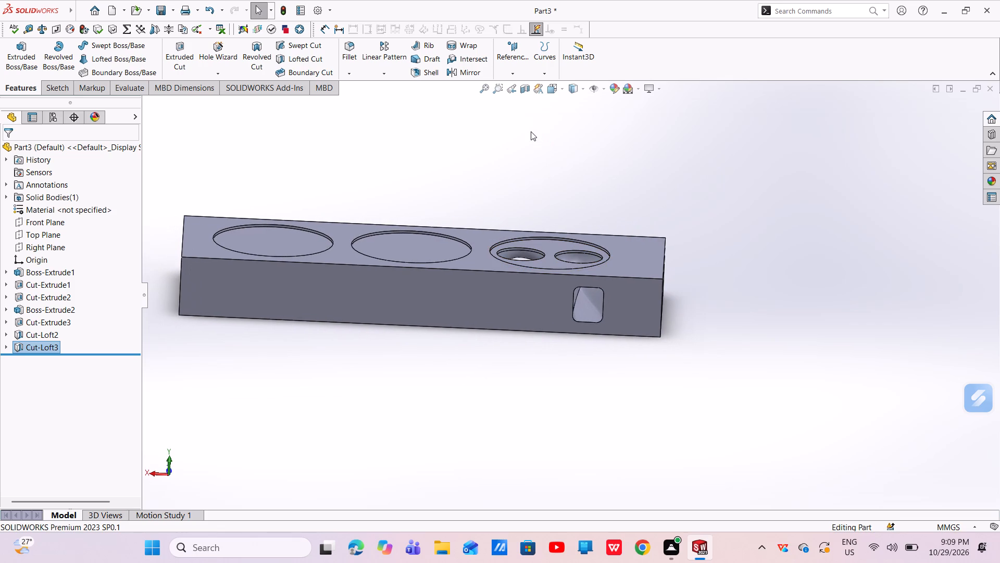
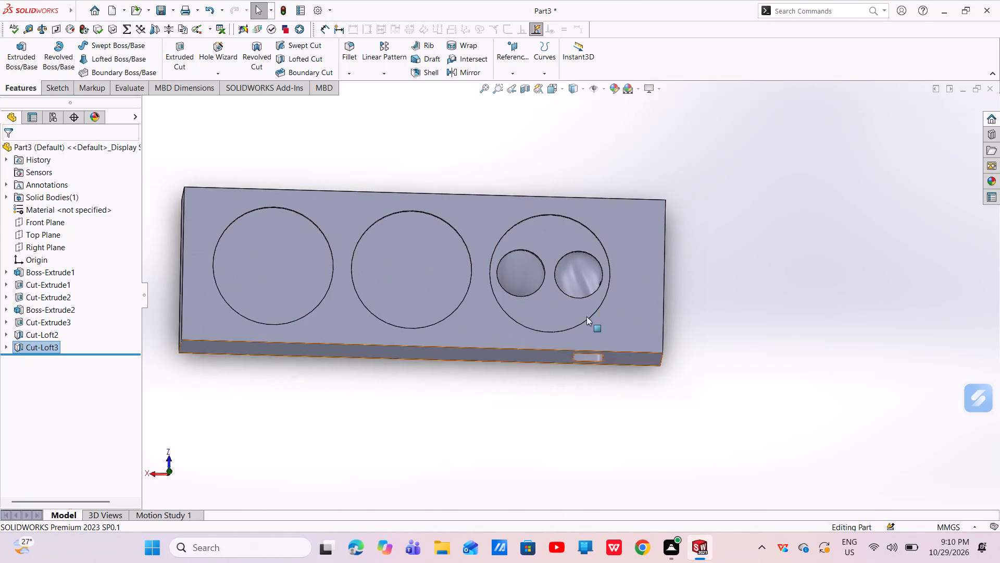
# Start a sketch on the block's recessed face and draw a circle about 22 mm in diameter centred in the pocket nearer the block's end.
pyautogui.scroll(-3, 597, 254)
pyautogui.moveTo(547, 300); pyautogui.dragTo(552, 346, button='middle')
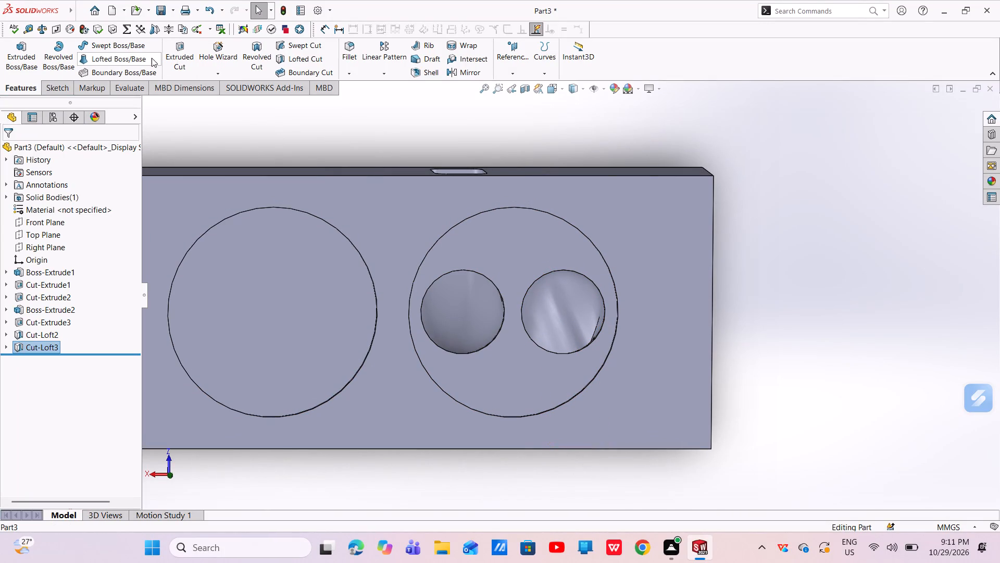
pyautogui.click(53, 89)
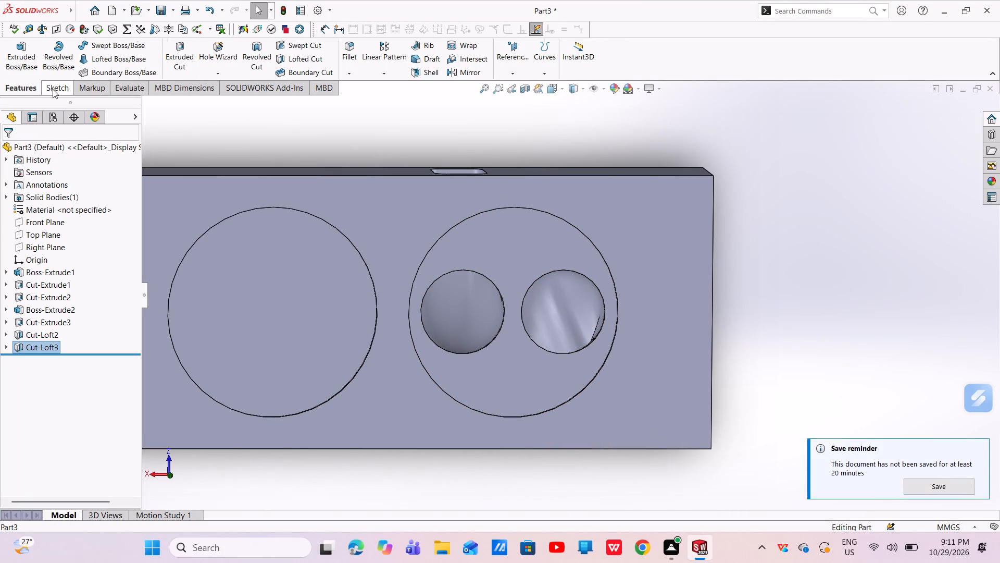
pyautogui.click(117, 45)
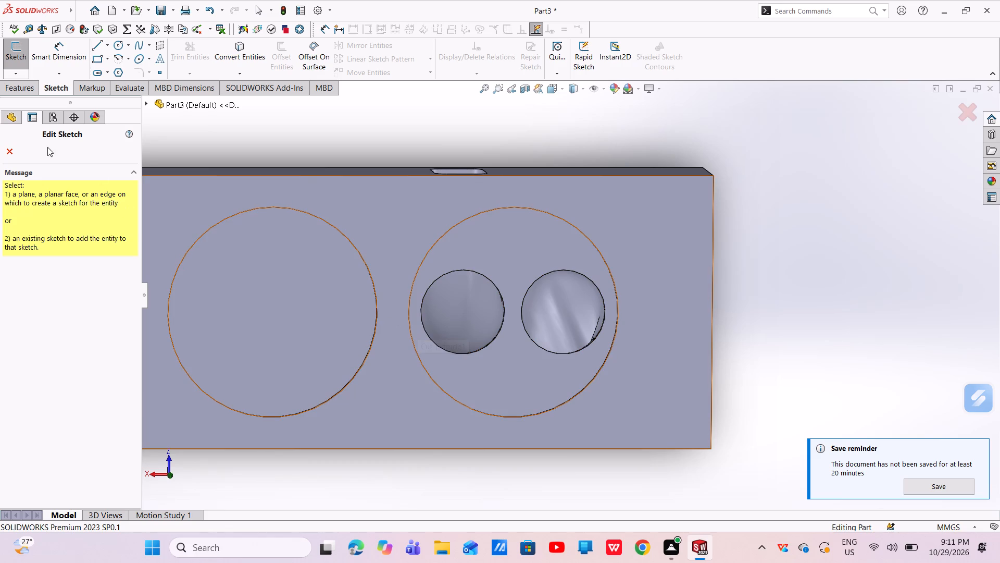
pyautogui.click(12, 154)
pyautogui.click(403, 240)
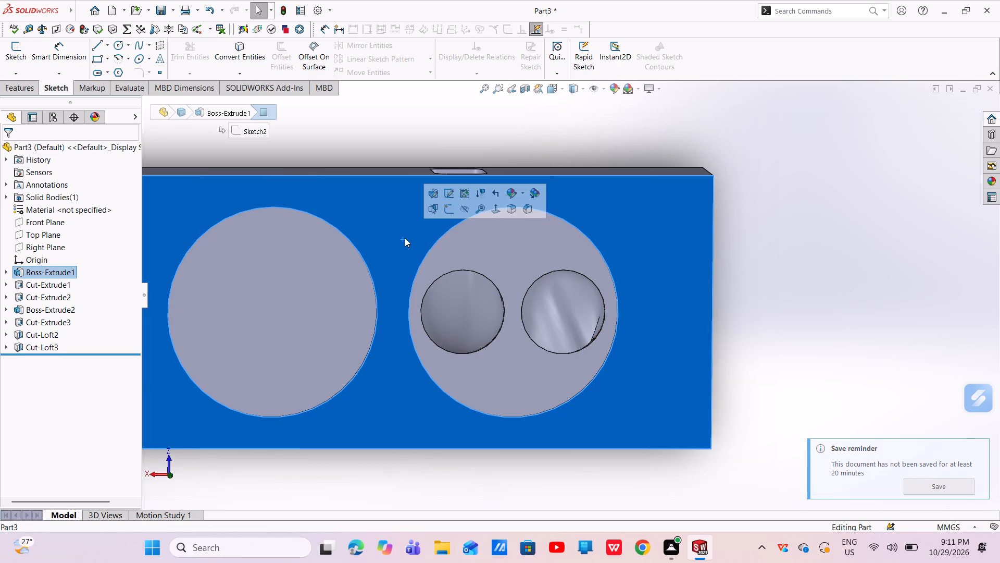
pyautogui.click(451, 212)
pyautogui.scroll(-3, 425, 241)
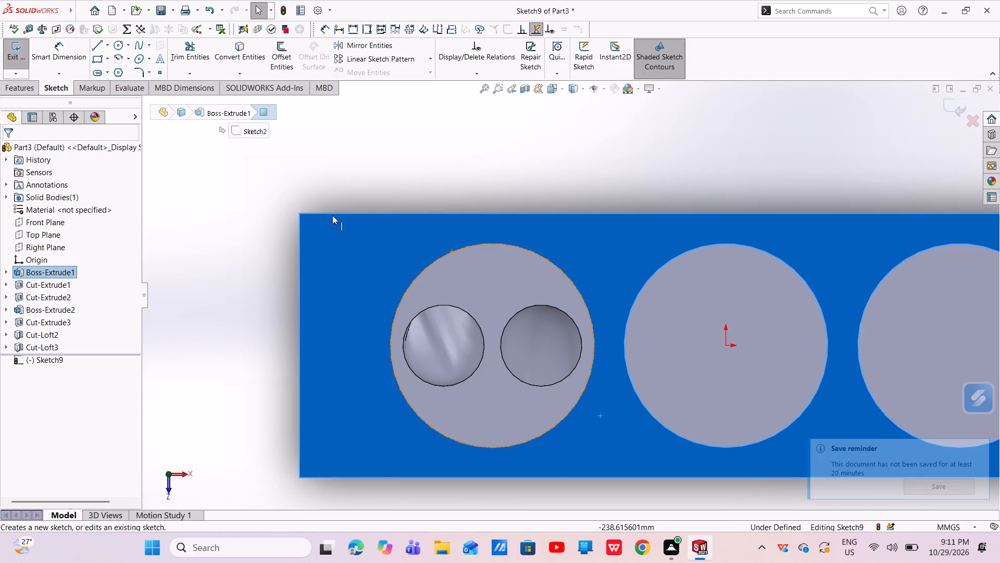
pyautogui.click(115, 47)
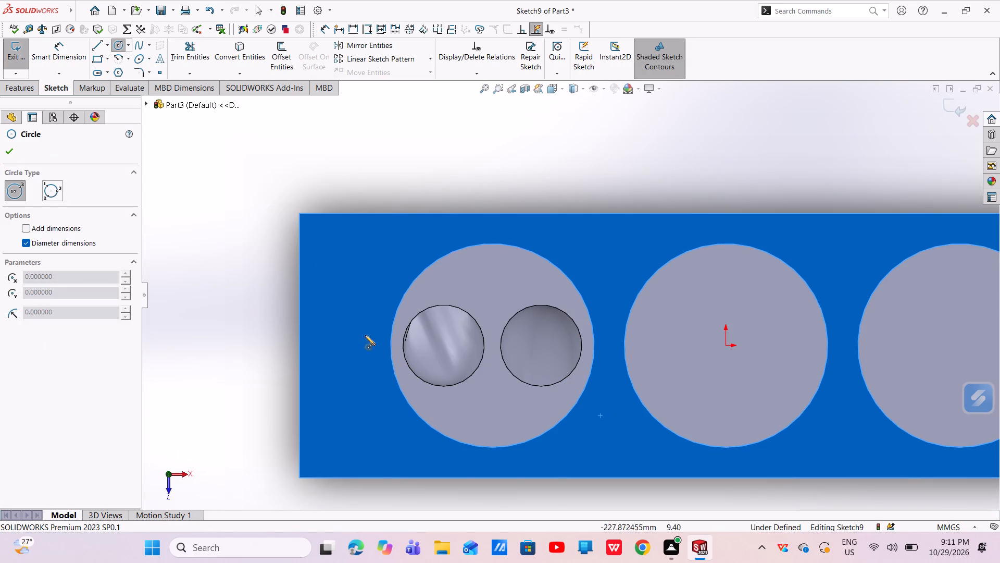
pyautogui.click(444, 345)
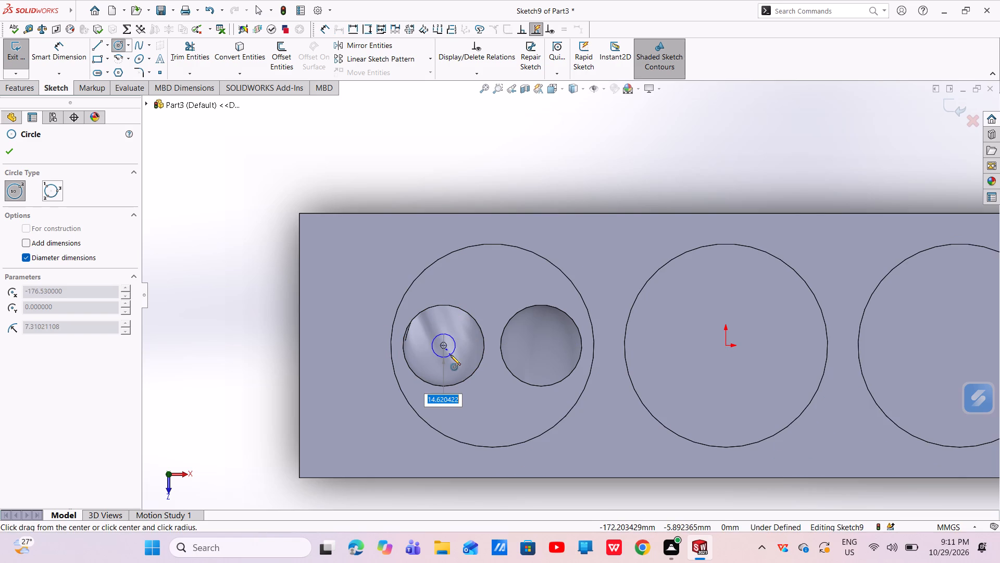
pyautogui.click(453, 360)
pyautogui.rightClick(453, 360)
pyautogui.click(466, 366)
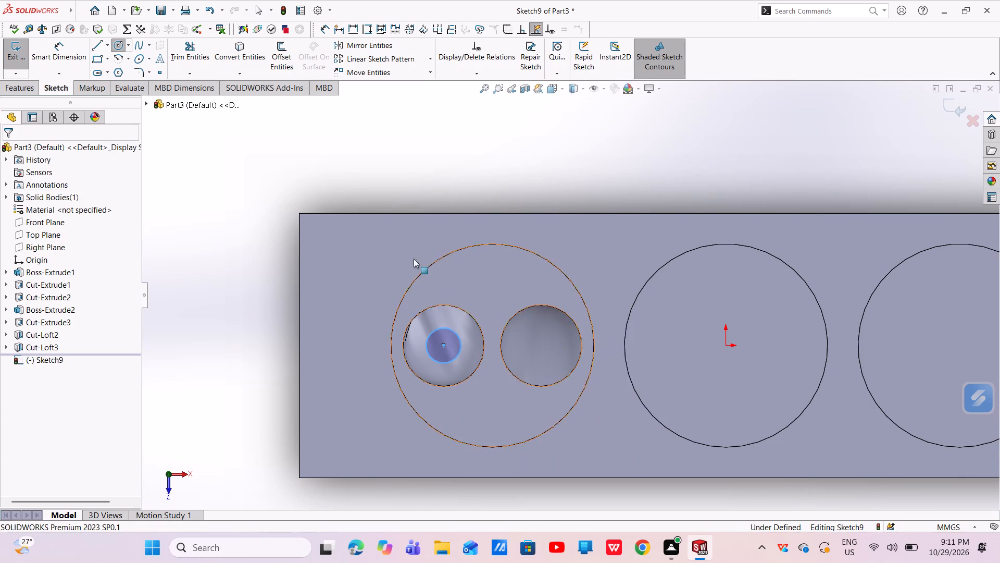
# Sketch a second circle about 22 mm in diameter centred in the pocket nearer the middle recess.
pyautogui.click(125, 47)
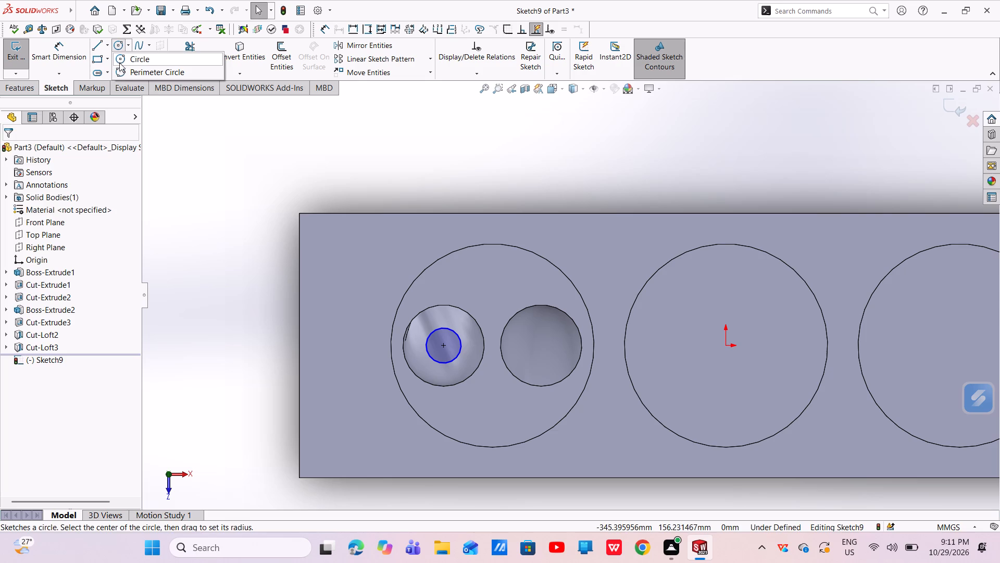
pyautogui.click(119, 63)
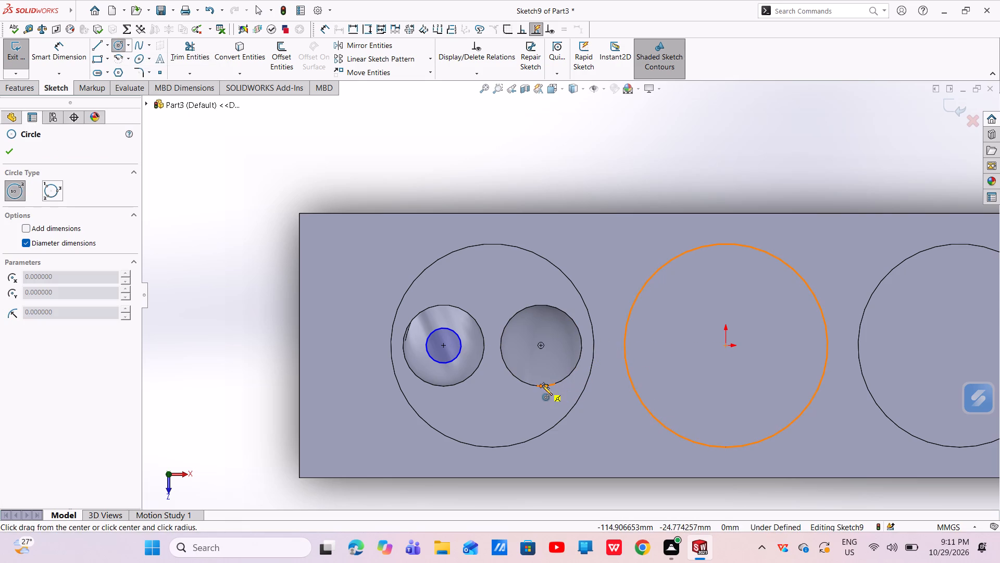
pyautogui.moveTo(540, 345); pyautogui.dragTo(552, 356)
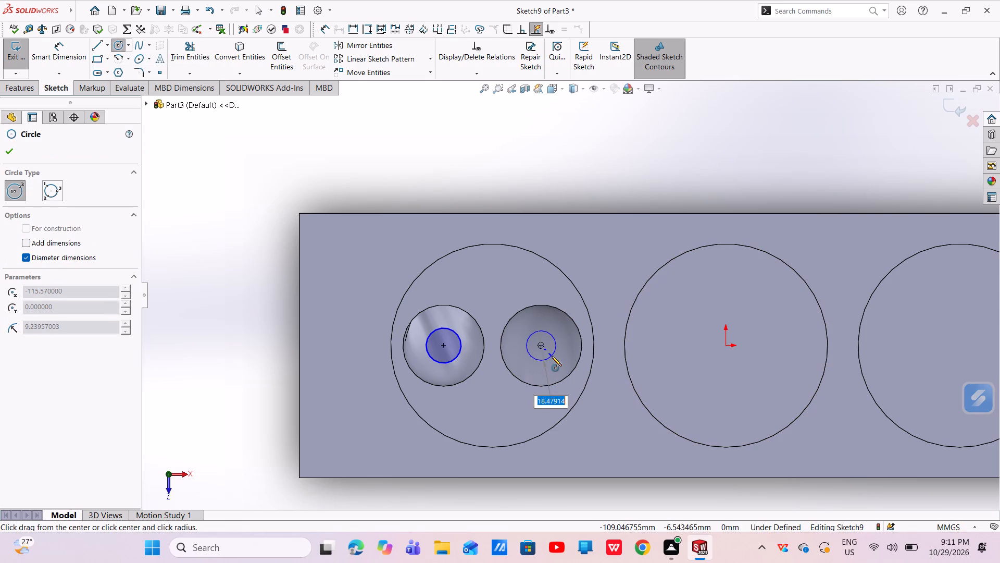
pyautogui.moveTo(552, 356); pyautogui.dragTo(553, 359)
pyautogui.rightClick(553, 359)
pyautogui.click(561, 366)
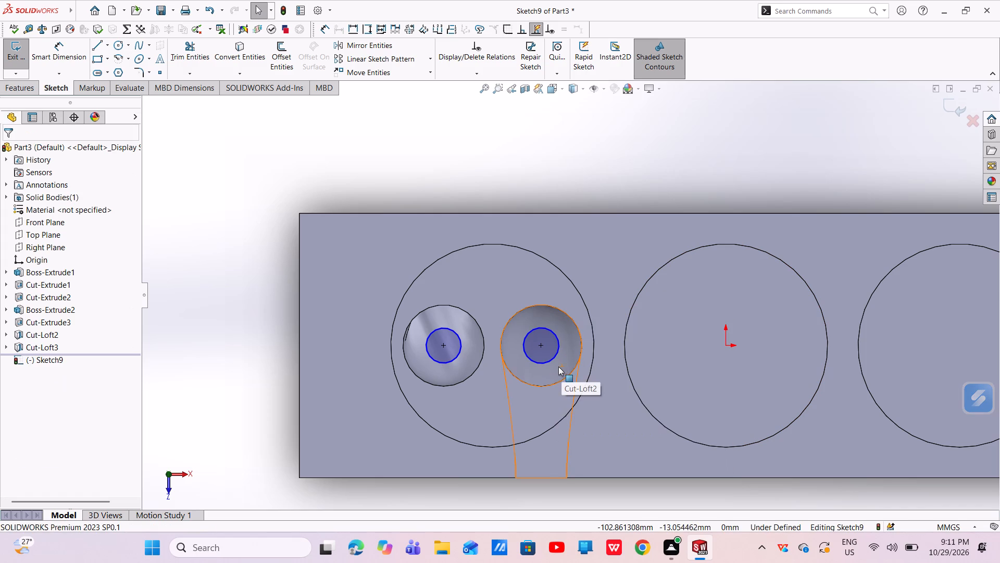
pyautogui.press('Escape')
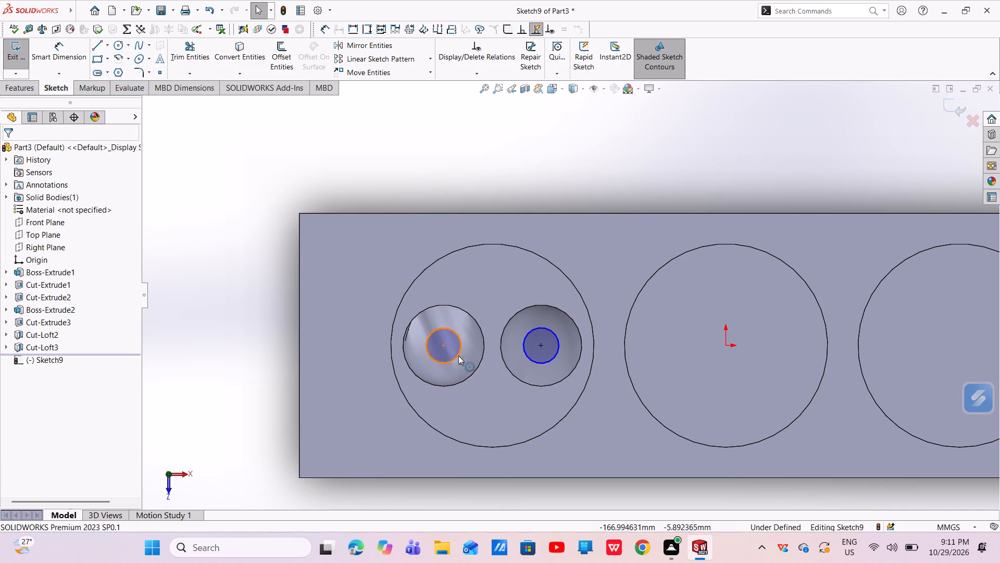
# Add an Equal relation between the two sketched circles.
pyautogui.click(456, 356)
pyautogui.keyDown('ctrl'); pyautogui.click(527, 352); pyautogui.keyUp('ctrl')
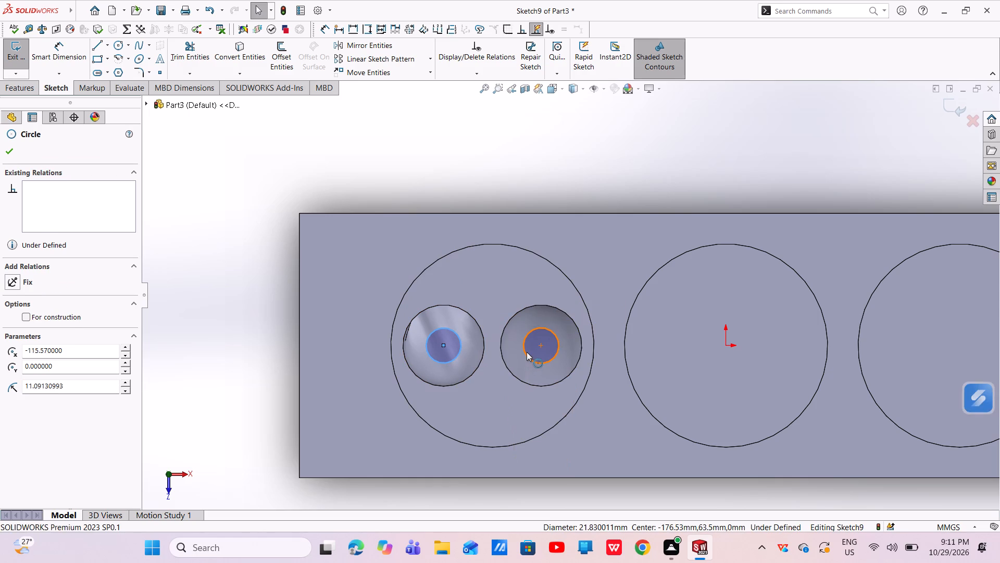
pyautogui.click(603, 306)
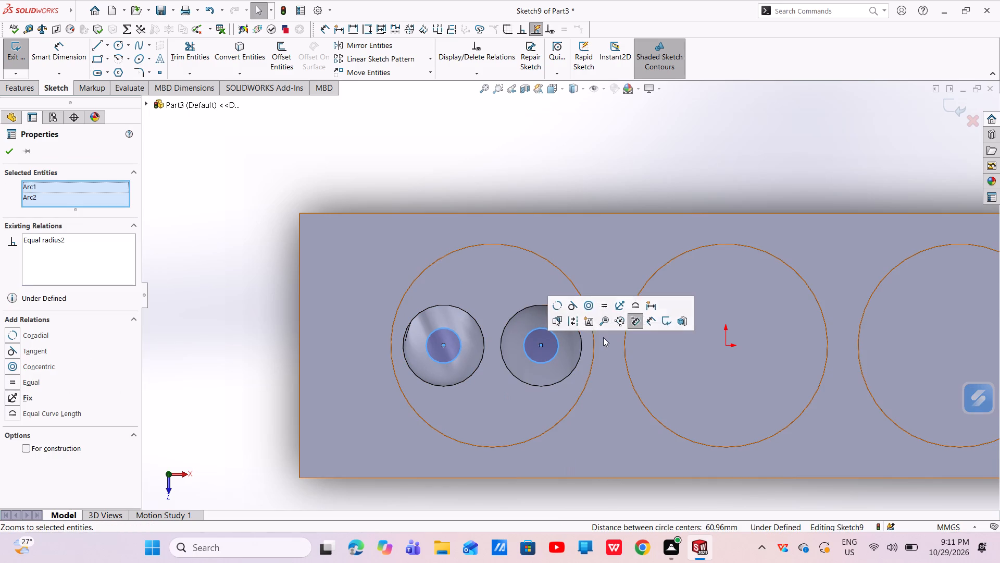
pyautogui.press('Escape')
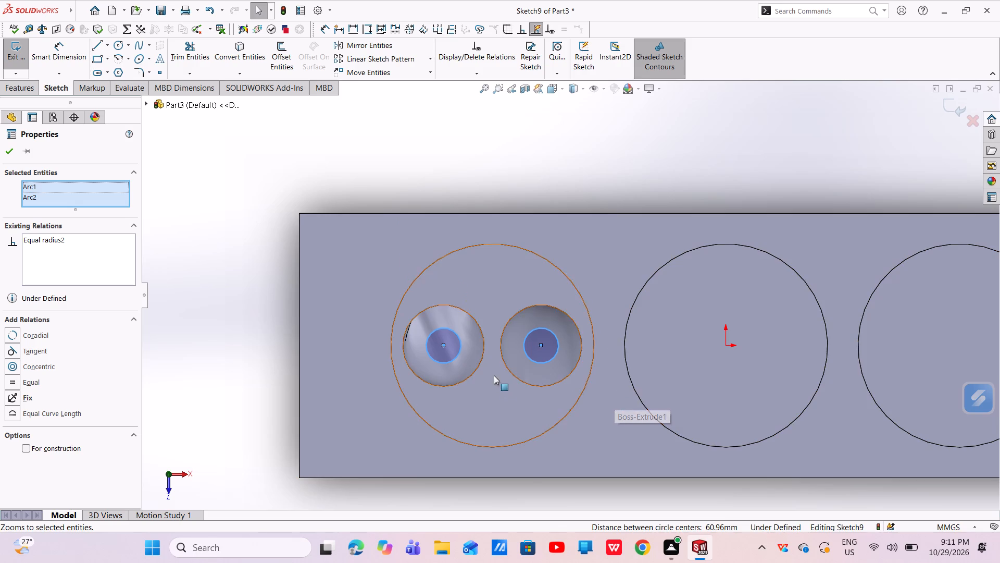
# Dimension the circle in the pocket nearer the block's end to a diameter of 6.35 mm.
pyautogui.click(61, 50)
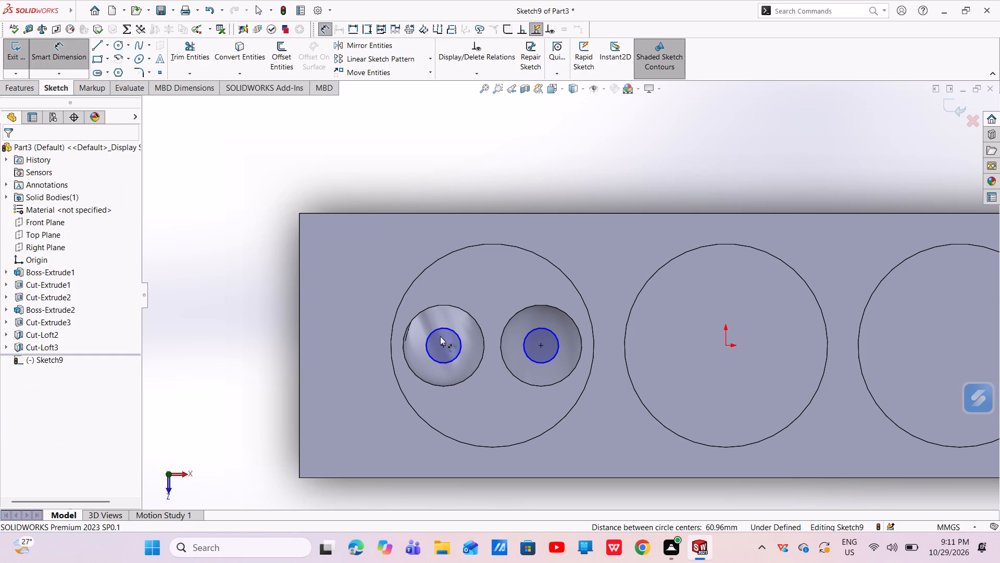
pyautogui.click(439, 329)
pyautogui.click(237, 344)
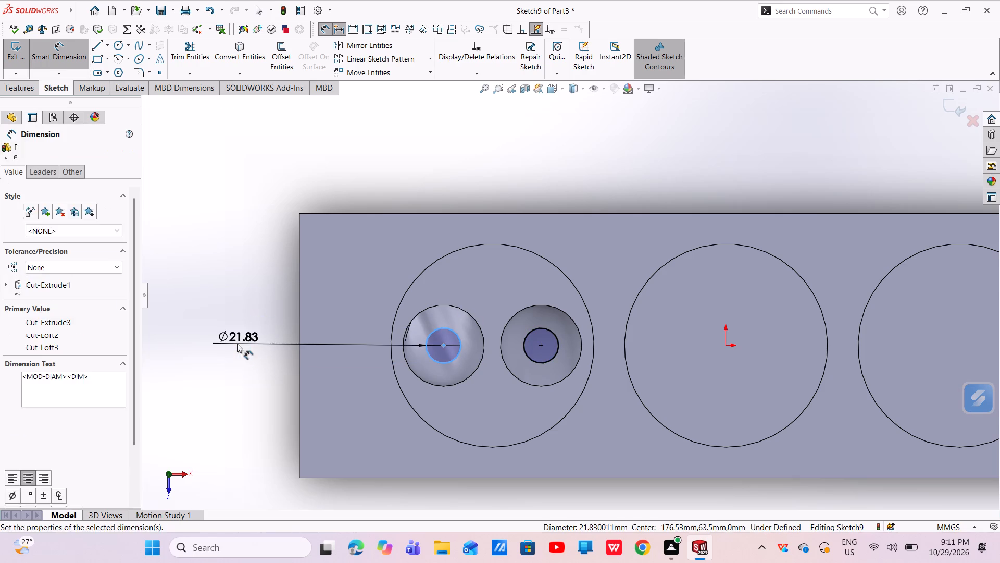
pyautogui.press('BackSpace')
pyautogui.write('6.')
pyautogui.write('35')
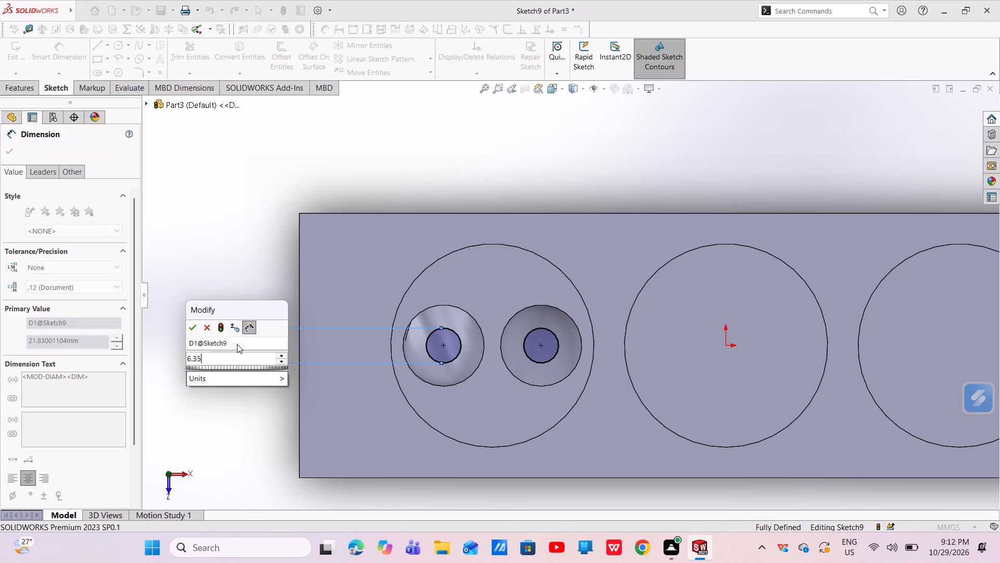
pyautogui.press('Return')
pyautogui.press('Escape')
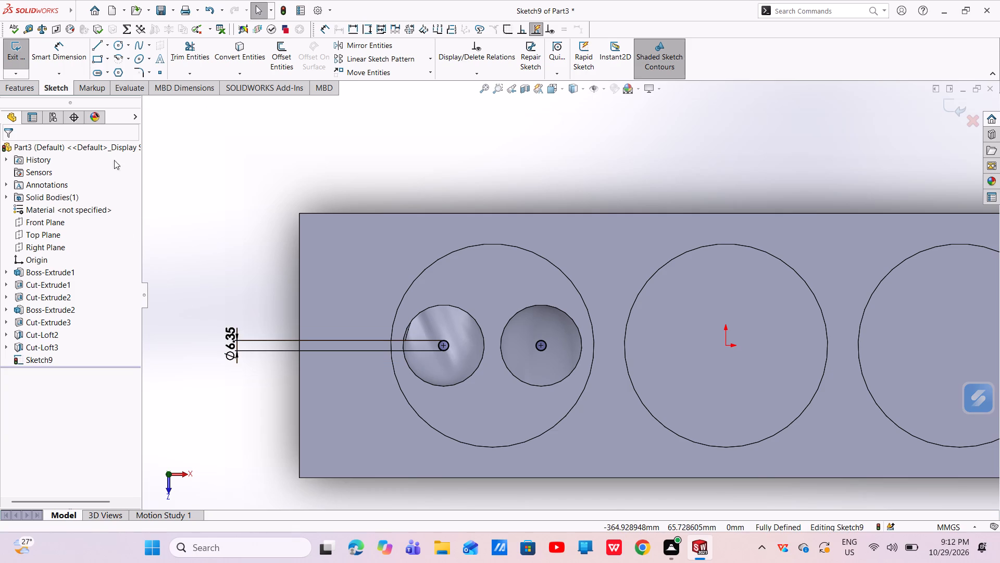
# Extrude-cut the two small circles with the Through All - Both end condition to make holes in both pockets.
pyautogui.click(10, 87)
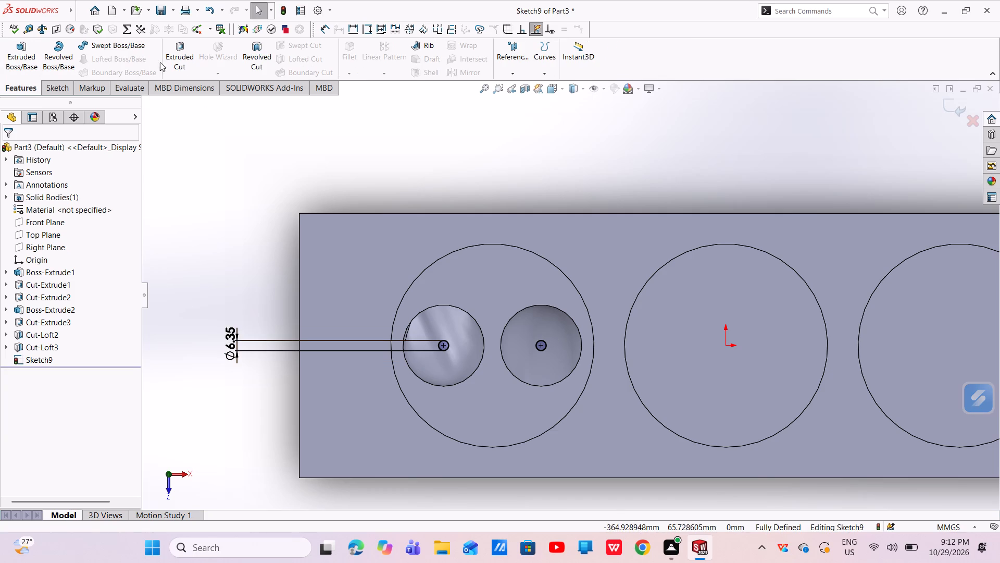
pyautogui.click(185, 54)
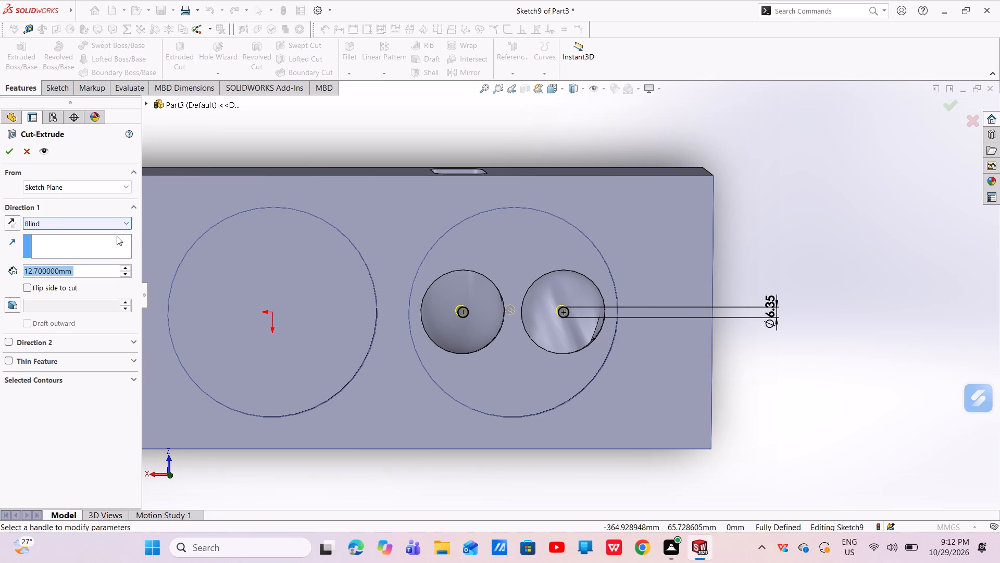
pyautogui.click(117, 223)
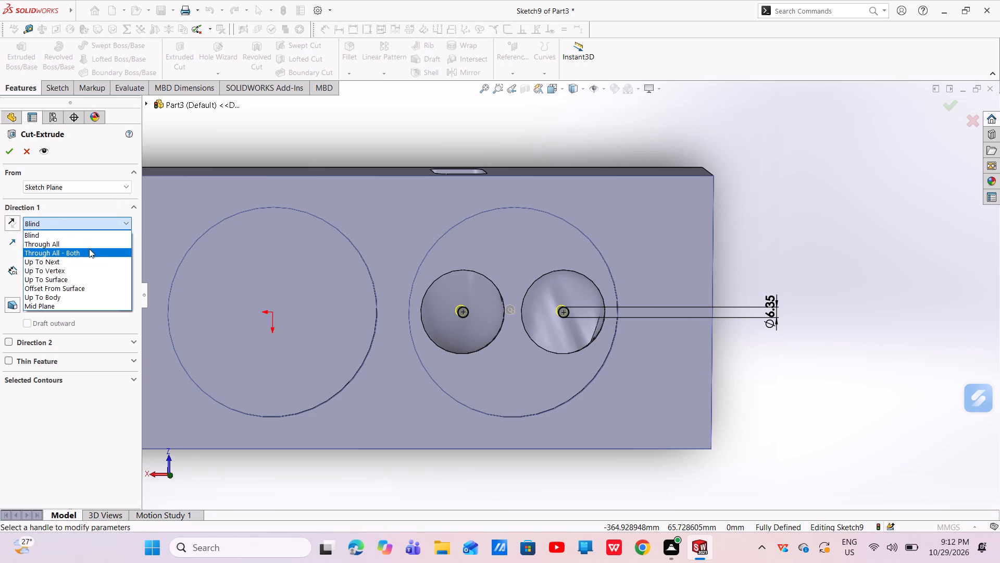
pyautogui.click(89, 249)
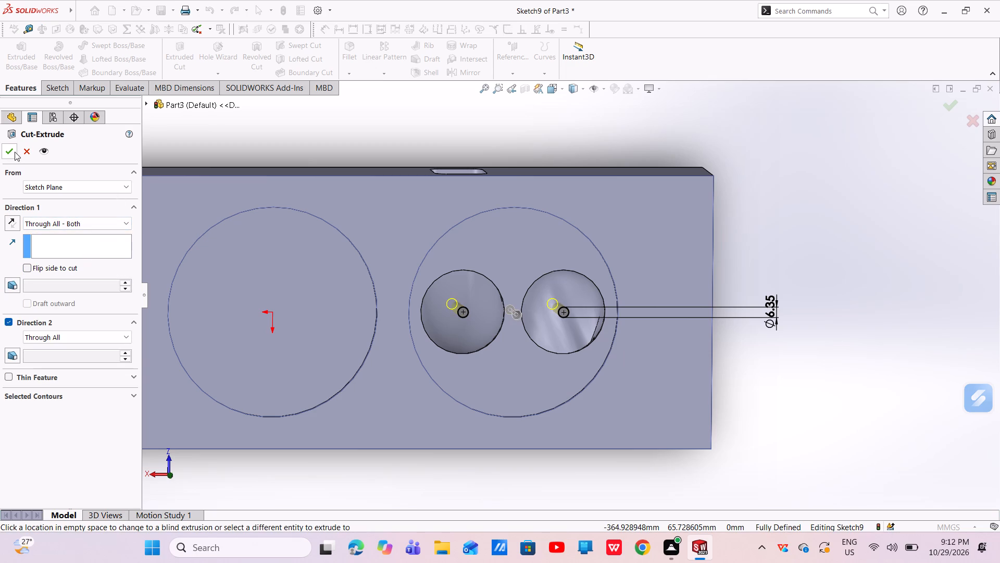
pyautogui.click(15, 152)
pyautogui.scroll(1, 520, 347)
pyautogui.moveTo(529, 342); pyautogui.dragTo(507, 284, button='middle')
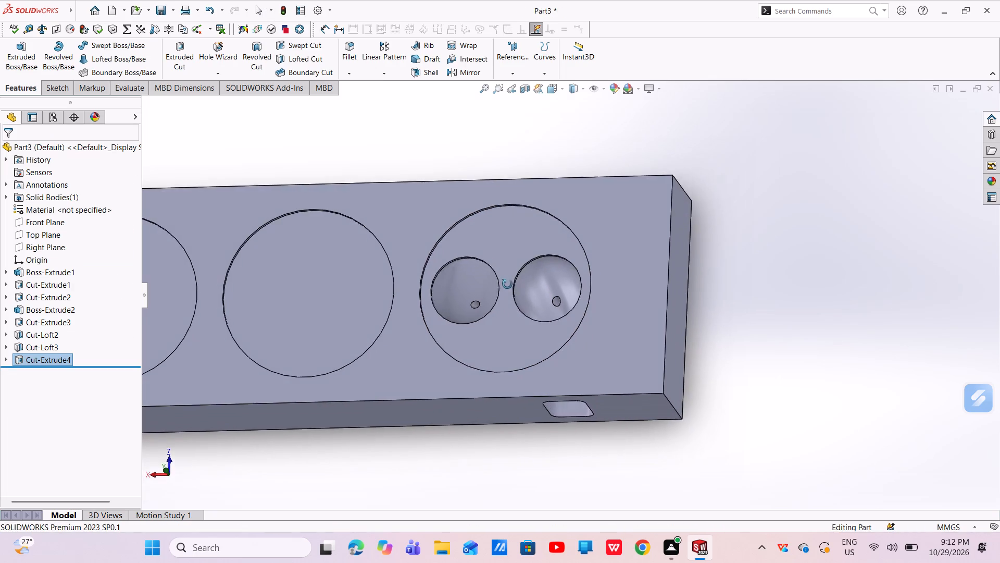
pyautogui.moveTo(507, 284); pyautogui.dragTo(516, 530, button='middle')
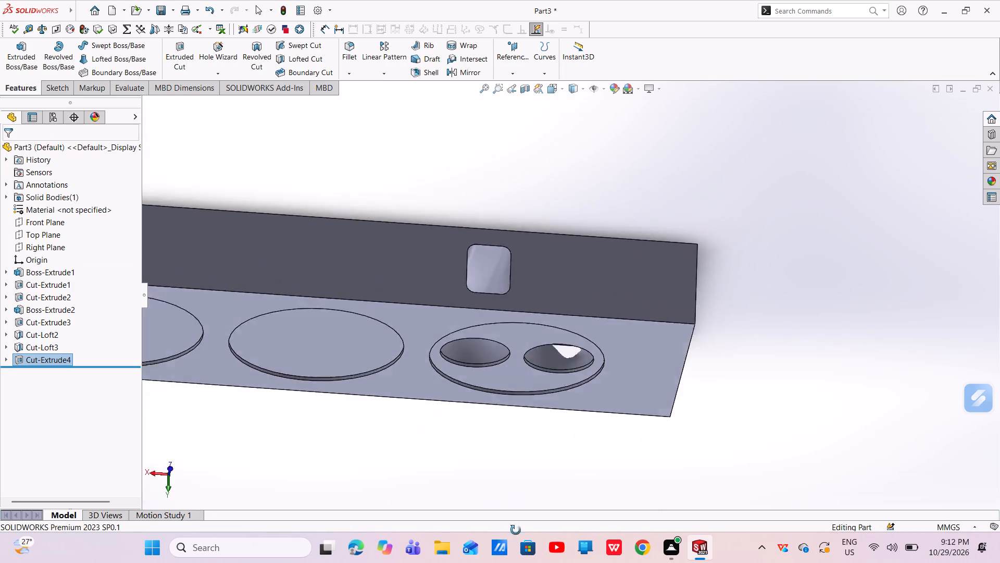
pyautogui.moveTo(516, 530); pyautogui.dragTo(544, 328, button='middle')
pyautogui.scroll(2, 543, 377)
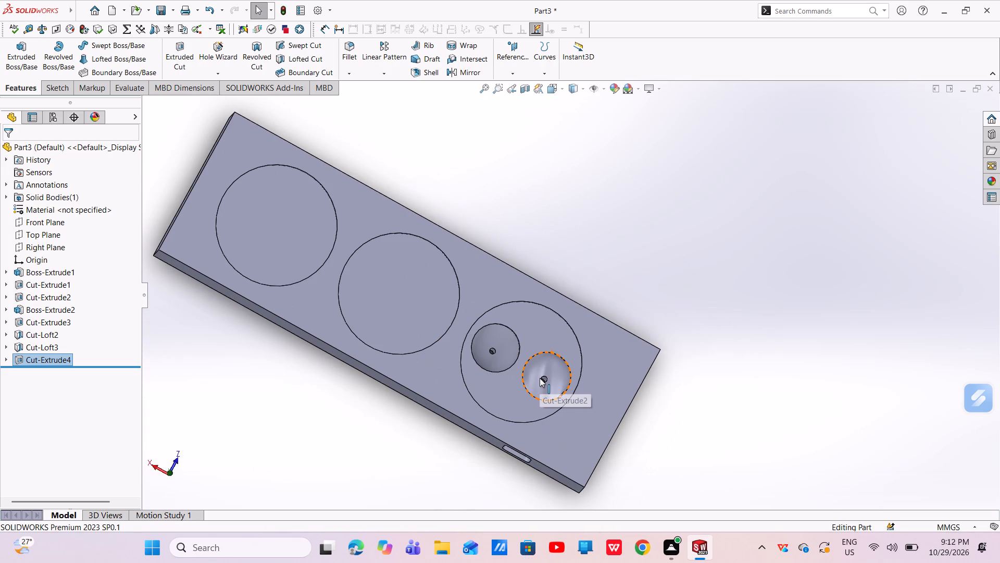
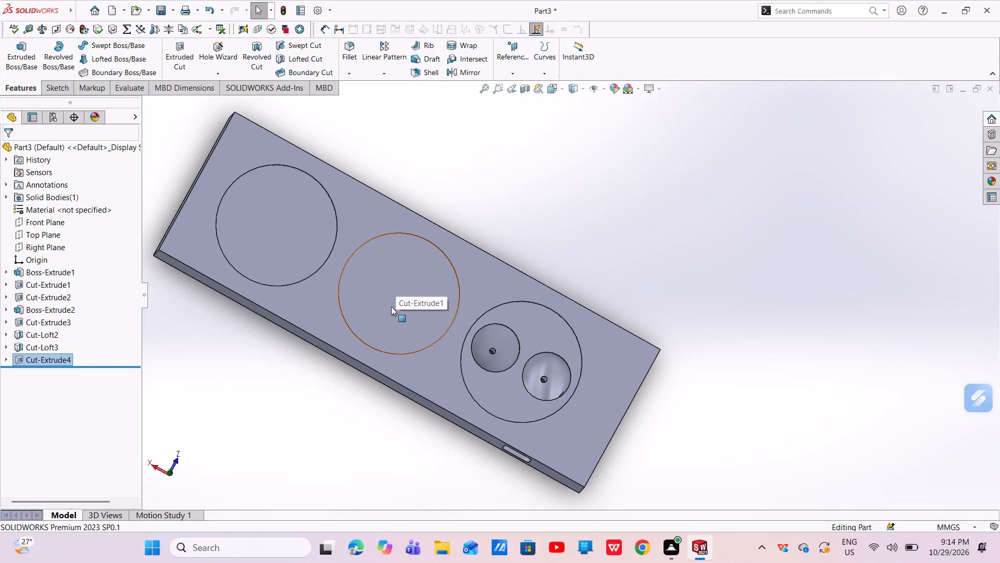
# Start a sketch on the middle recess's floor and draw two side-by-side circles, about 44 mm and 55 mm in diameter.
pyautogui.click(373, 303)
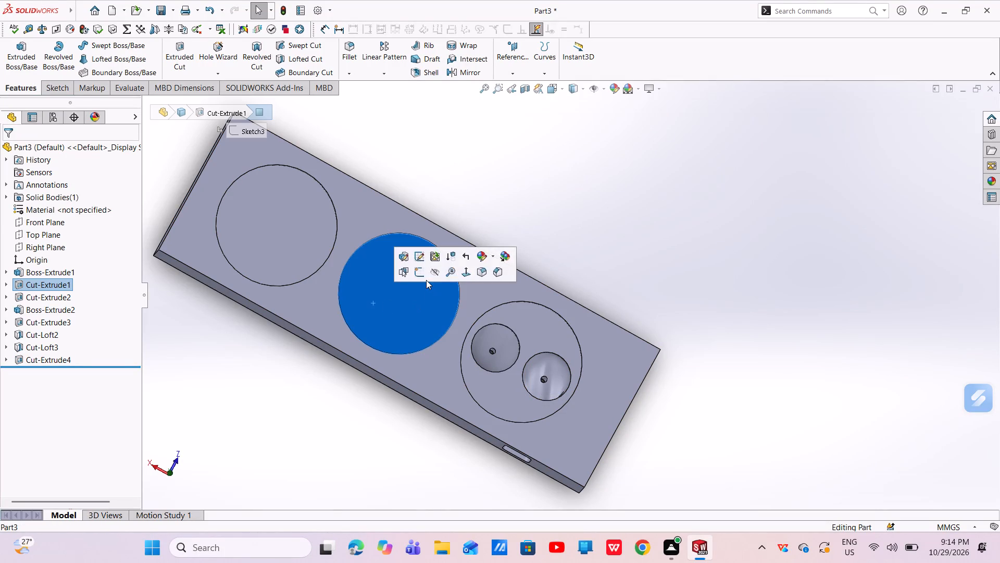
pyautogui.click(422, 278)
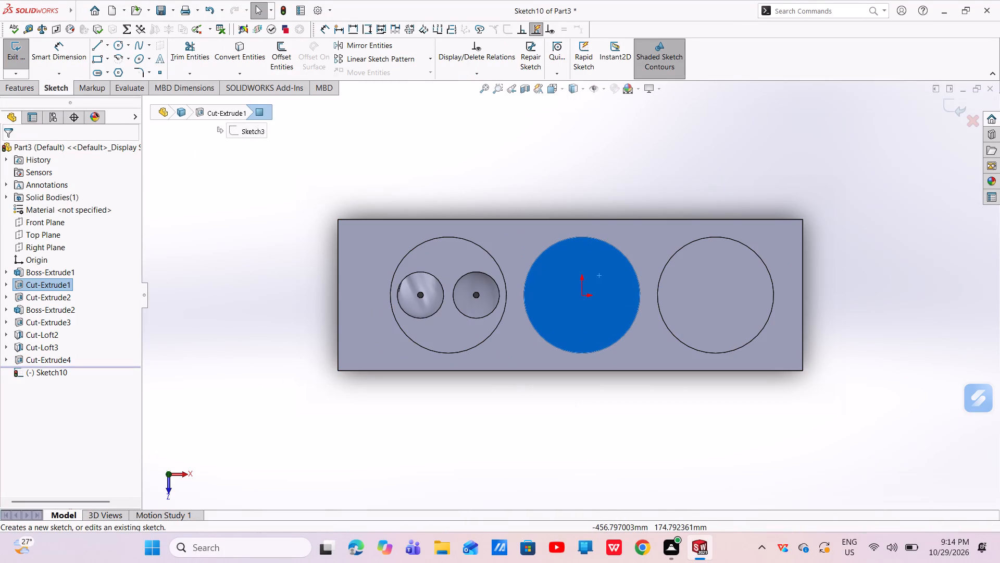
pyautogui.click(119, 47)
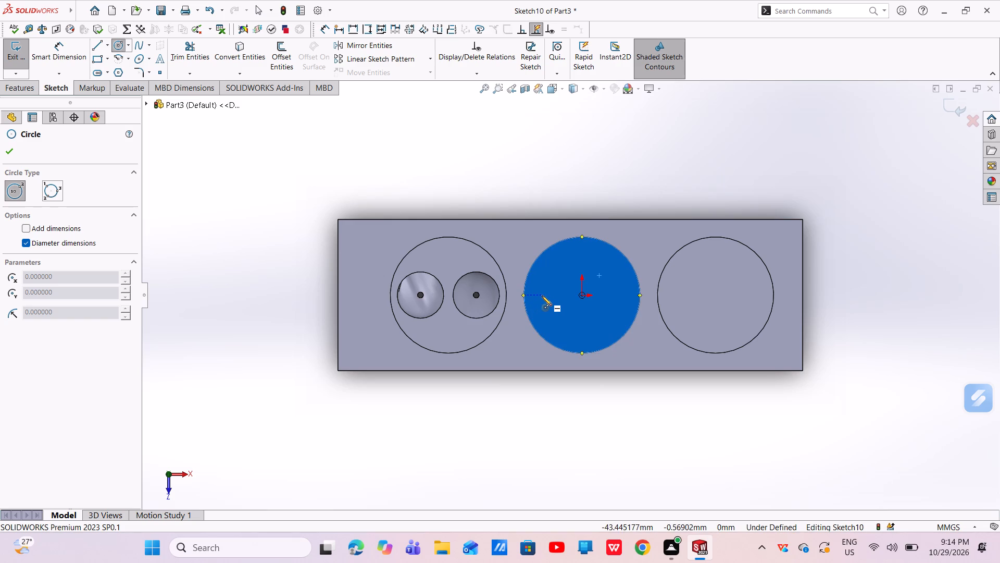
pyautogui.click(548, 291)
pyautogui.click(555, 310)
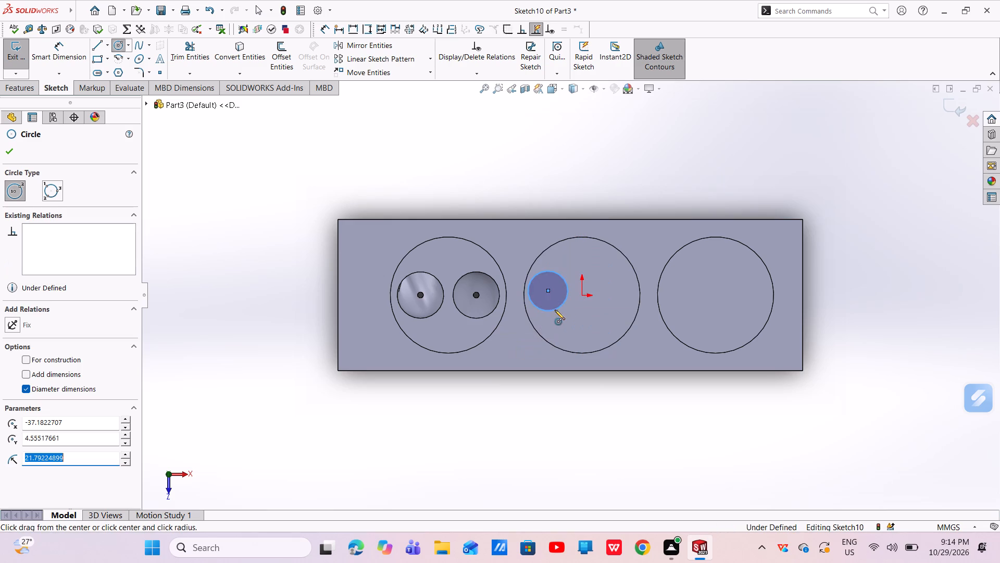
pyautogui.click(611, 287)
pyautogui.click(620, 310)
pyautogui.rightClick(619, 310)
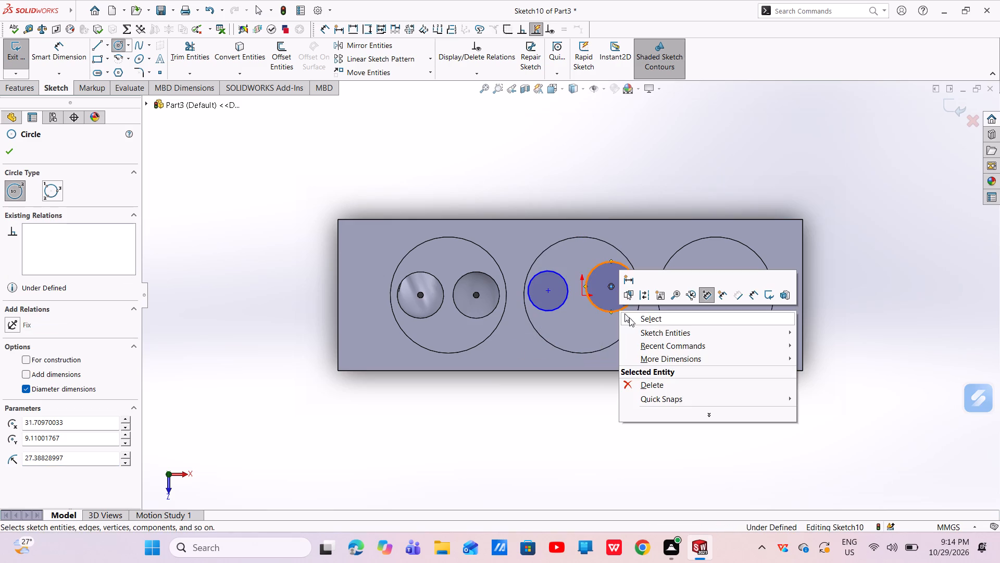
pyautogui.click(635, 315)
# Connect the centres of the two circles with a construction centerline and make it horizontal.
pyautogui.click(105, 40)
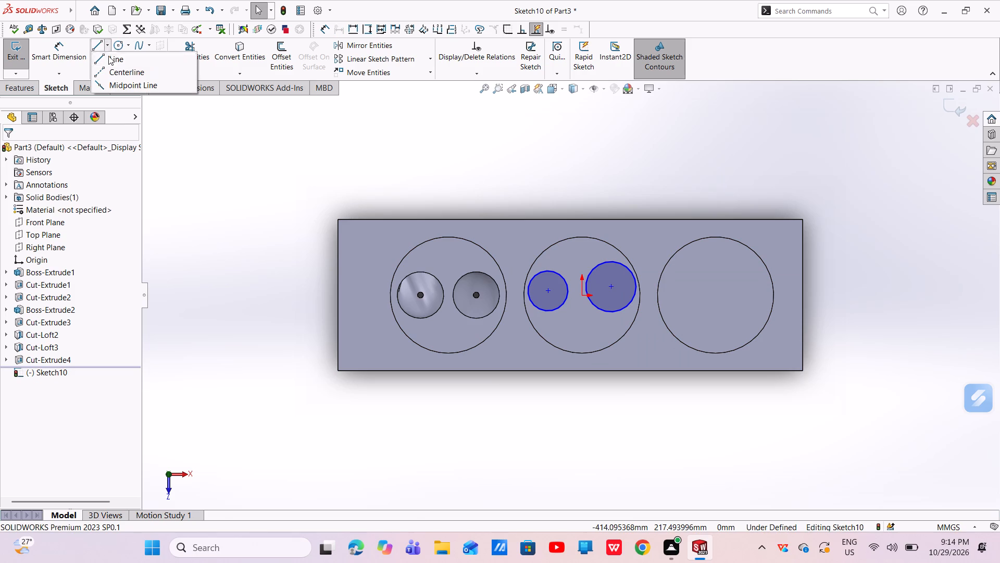
pyautogui.click(110, 68)
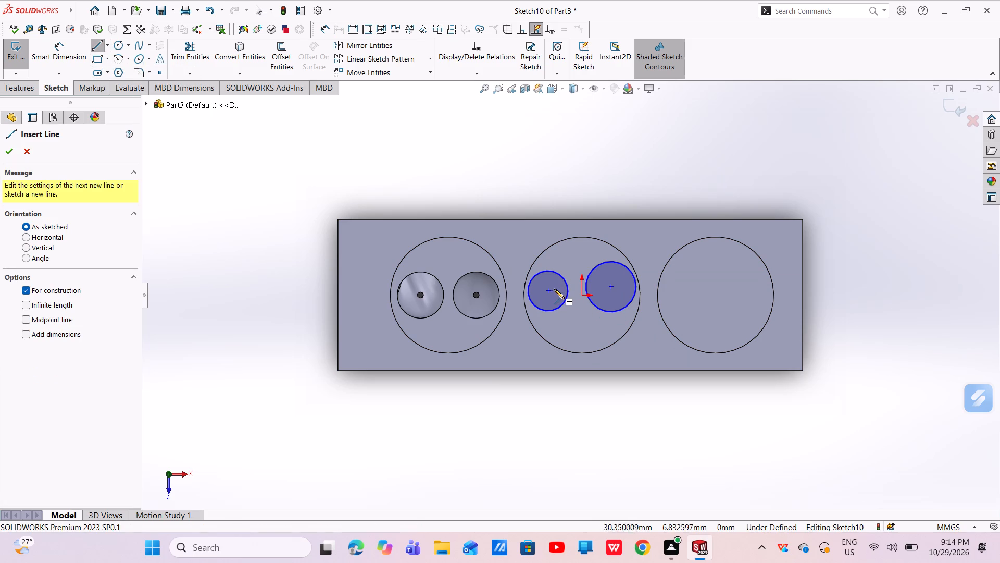
pyautogui.click(551, 291)
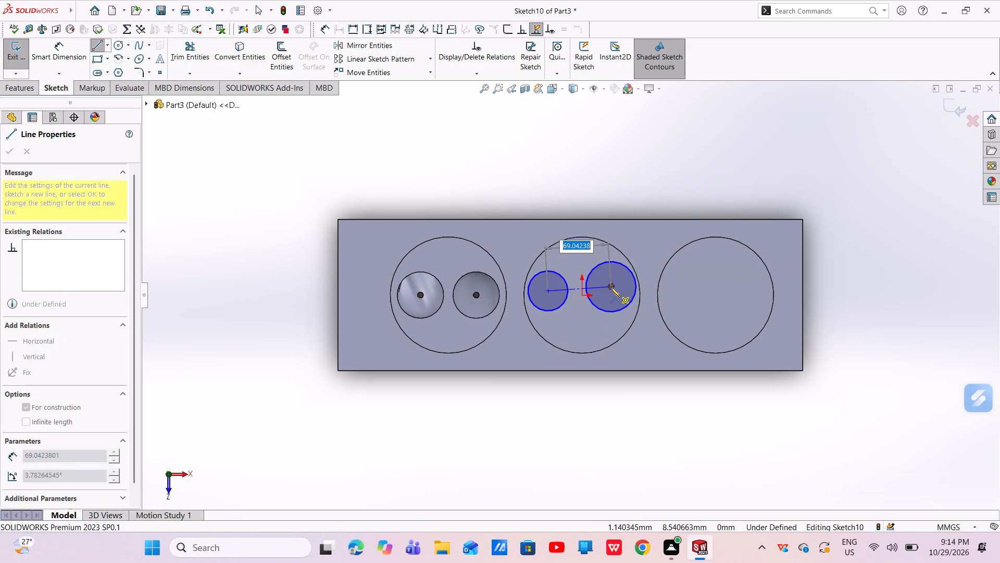
pyautogui.click(611, 287)
pyautogui.rightClick(611, 287)
pyautogui.click(628, 298)
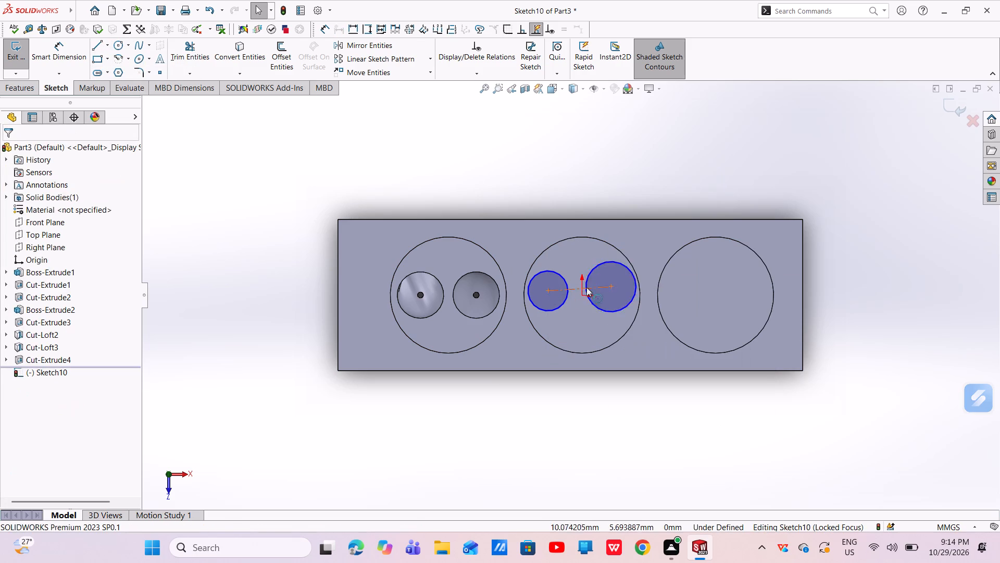
pyautogui.click(573, 288)
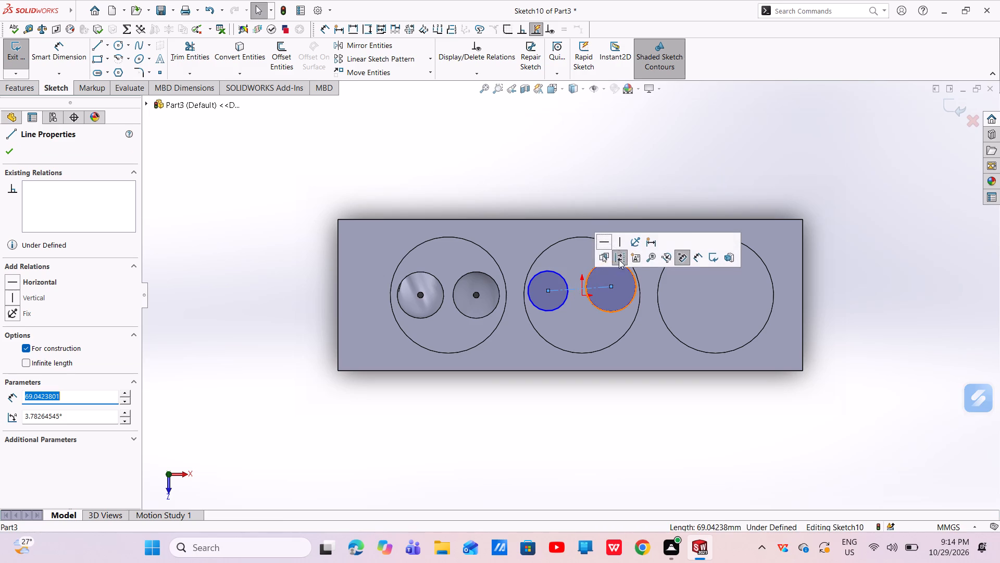
pyautogui.click(603, 242)
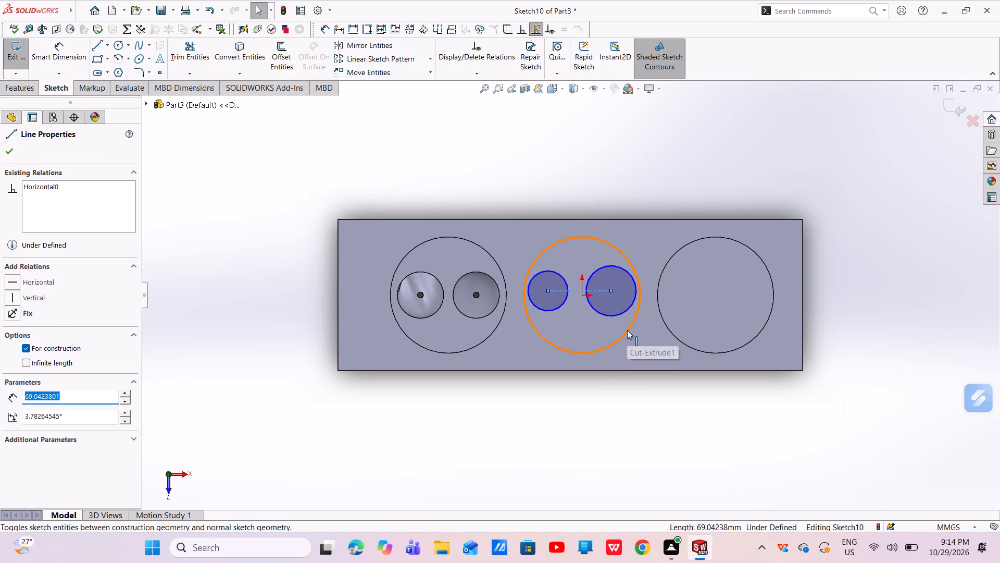
pyautogui.press('Escape')
# Add an Equal relation between the two circles in the middle recess.
pyautogui.scroll(-3, 594, 296)
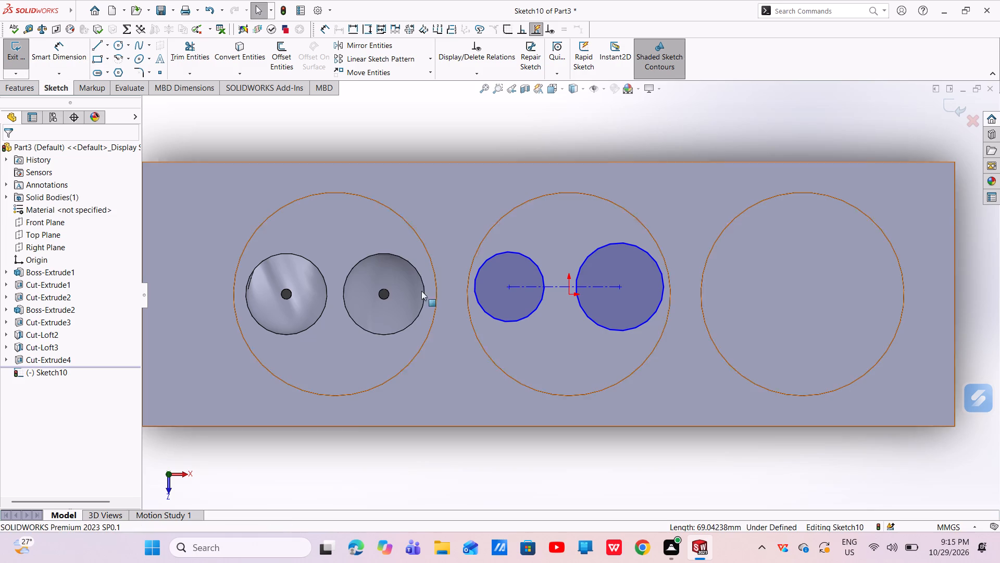
pyautogui.click(538, 305)
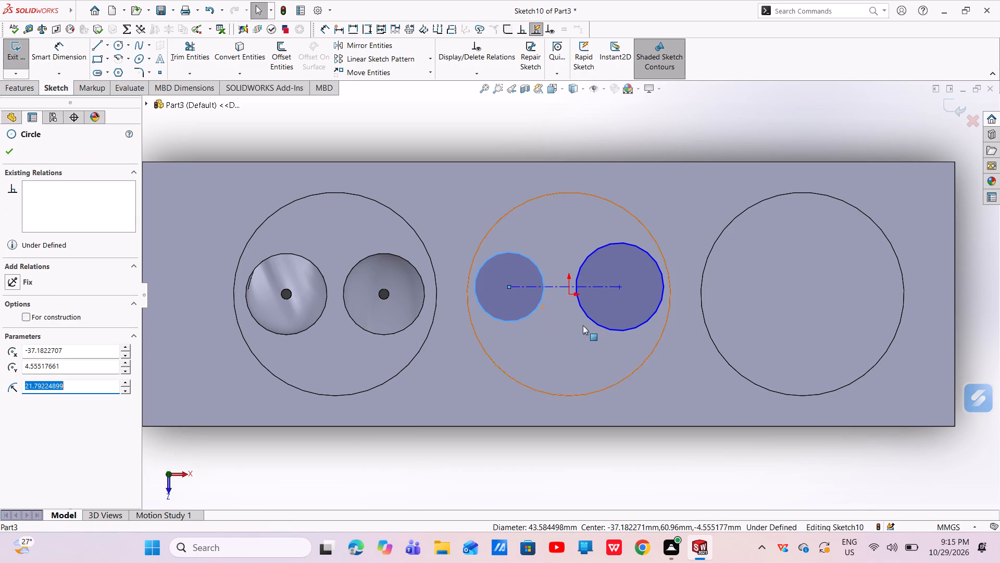
pyautogui.keyDown('ctrl'); pyautogui.click(587, 316); pyautogui.keyUp('ctrl')
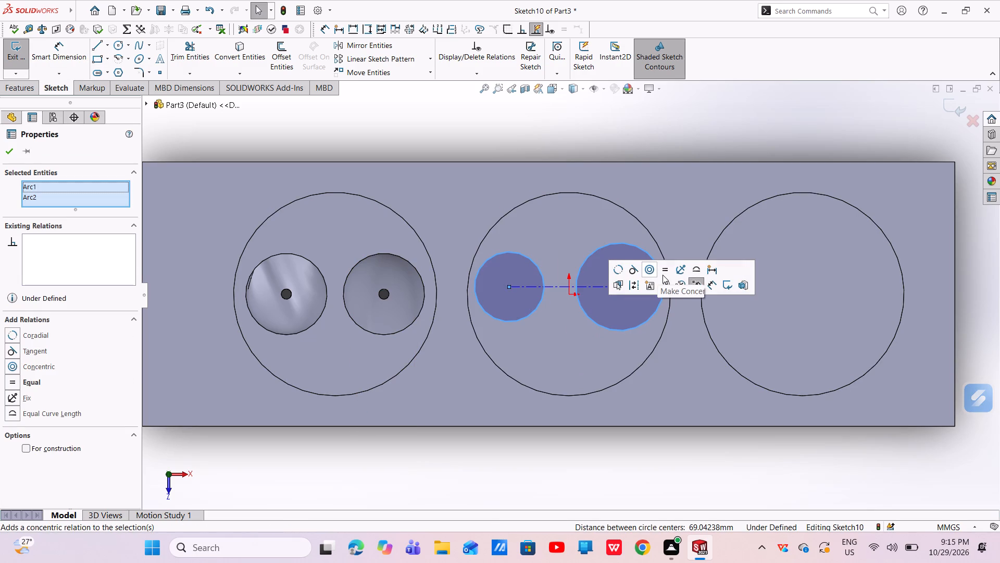
pyautogui.click(662, 274)
pyautogui.press('Escape')
pyautogui.press('Escape')
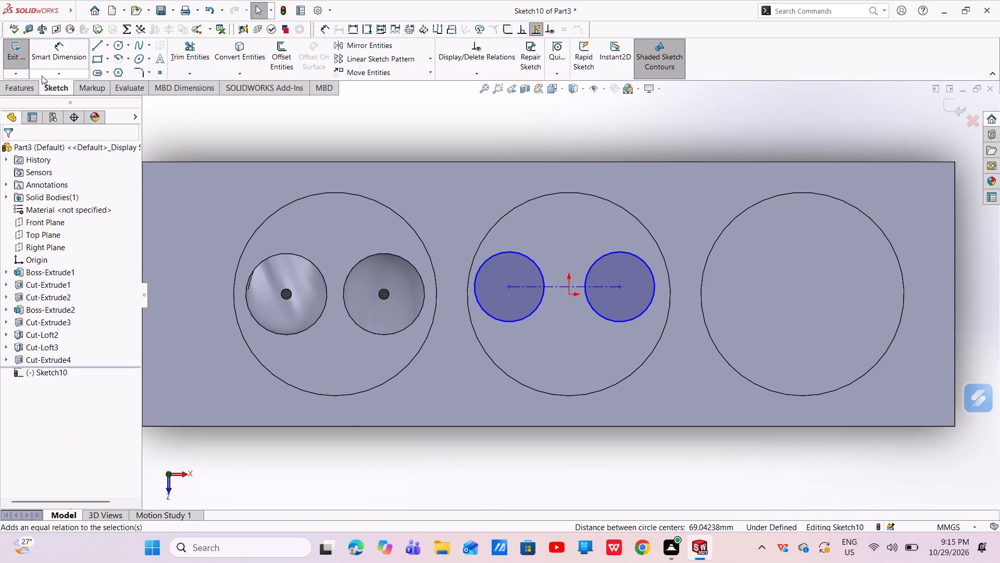
# Dimension the centerline between the two circle centres to 60.96 mm.
pyautogui.click(65, 50)
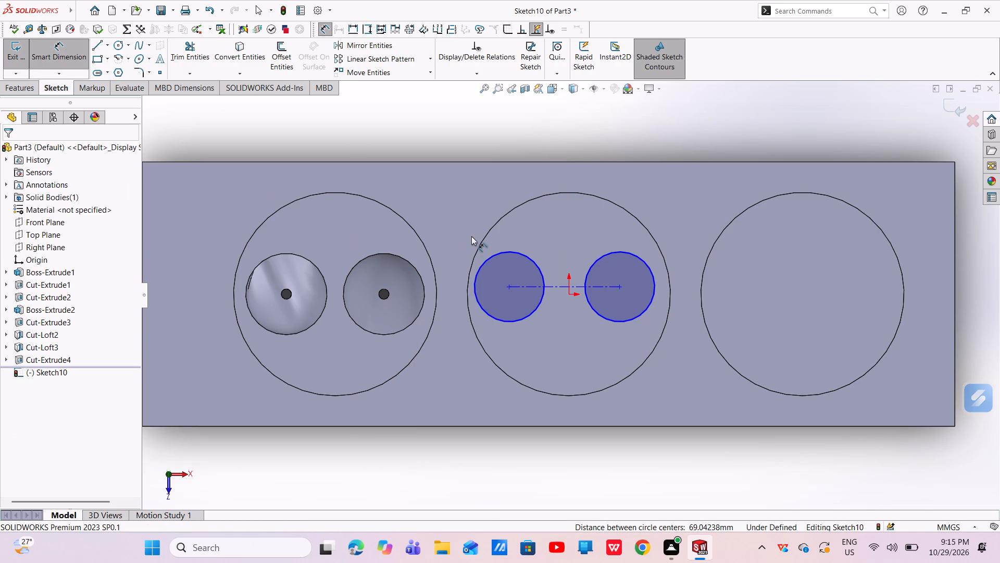
pyautogui.click(559, 286)
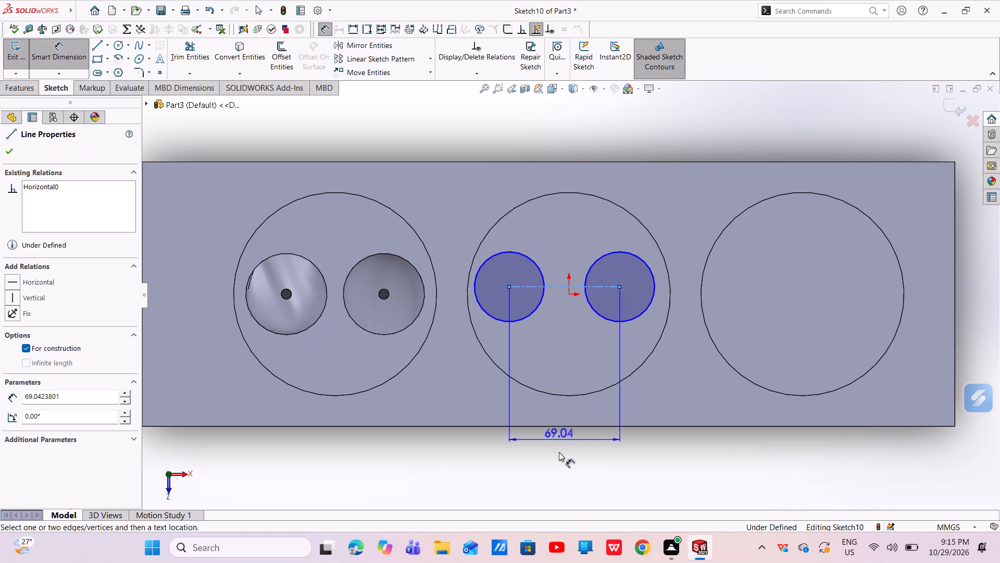
pyautogui.click(549, 492)
pyautogui.press('BackSpace')
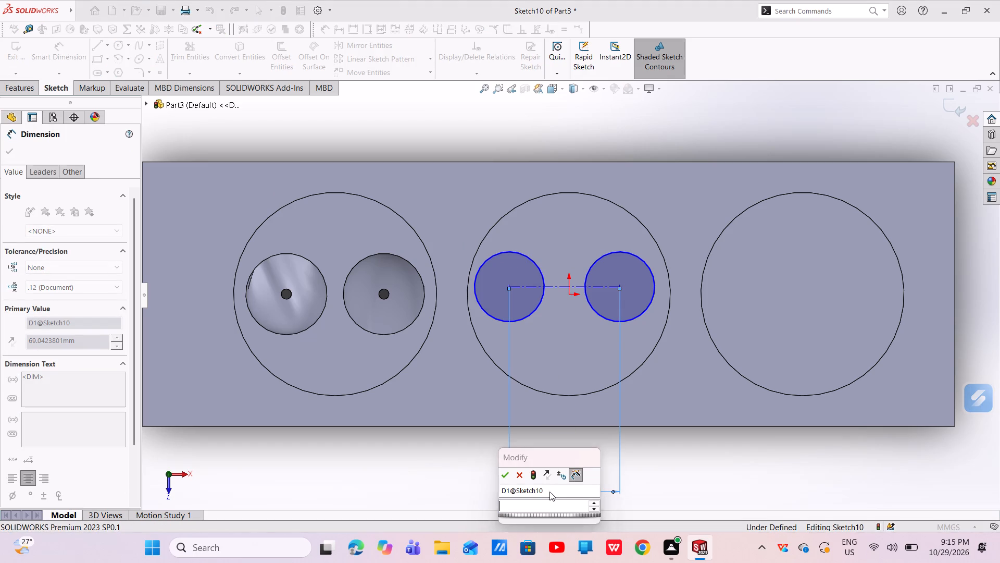
pyautogui.write('60.')
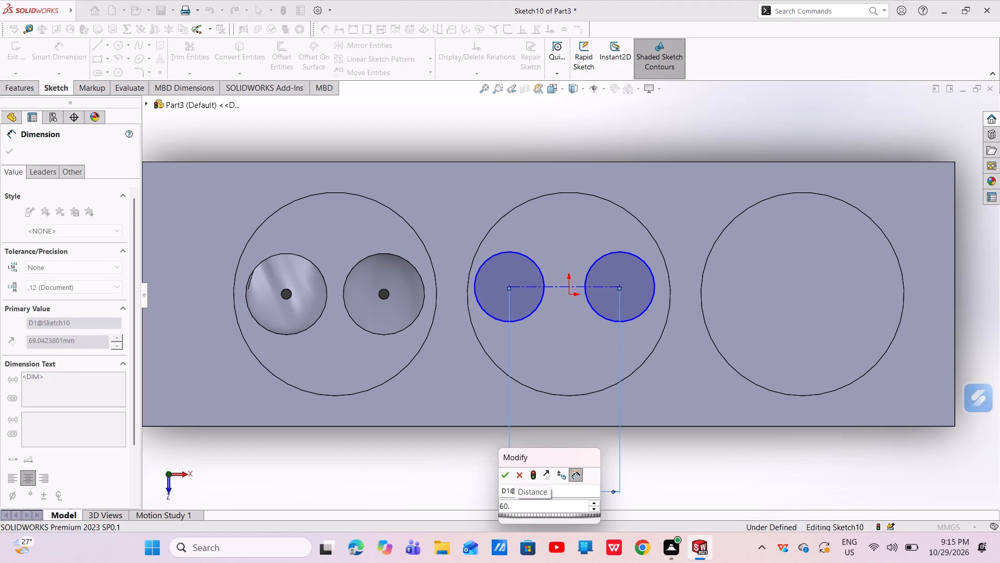
pyautogui.write('96')
pyautogui.press('Return')
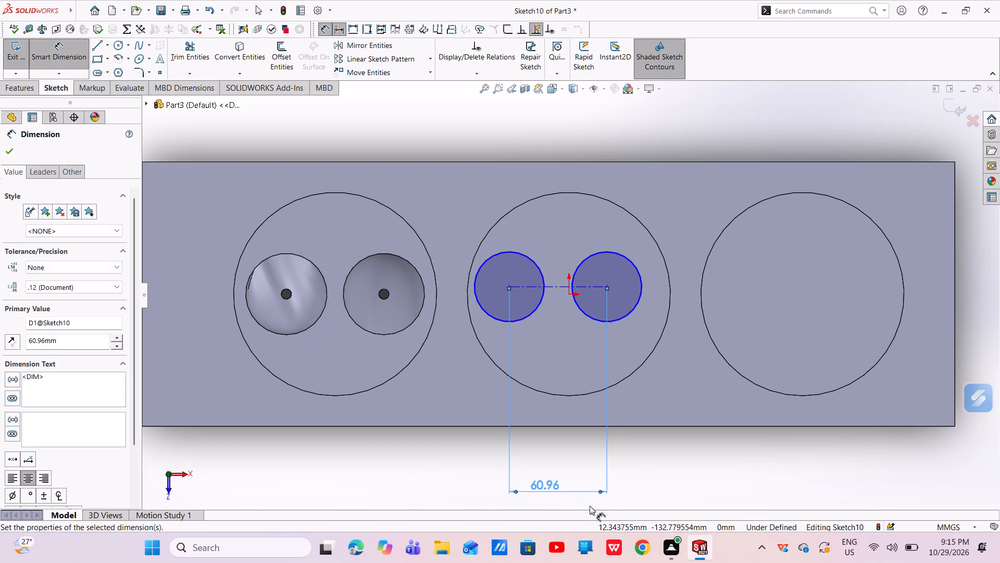
pyautogui.press('Escape')
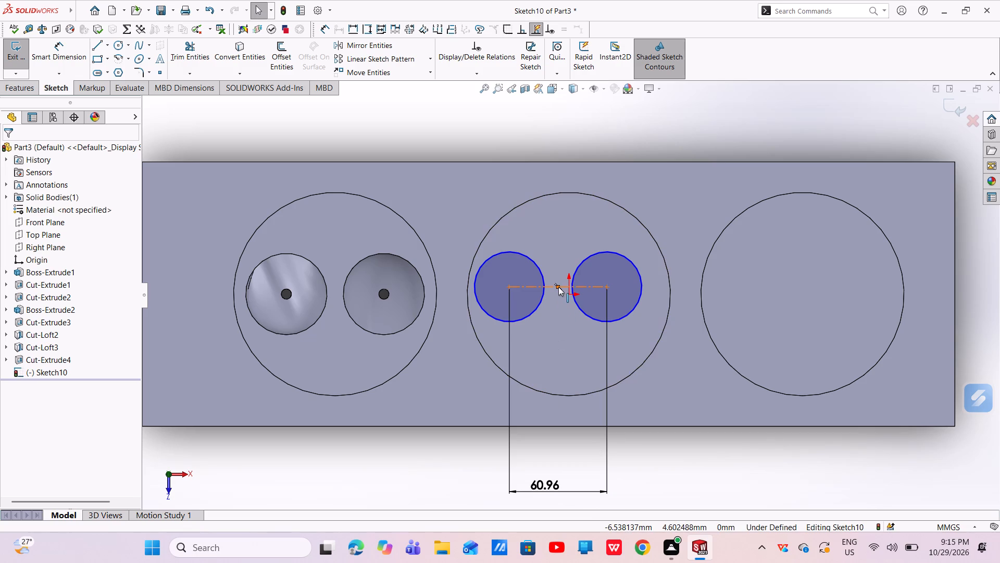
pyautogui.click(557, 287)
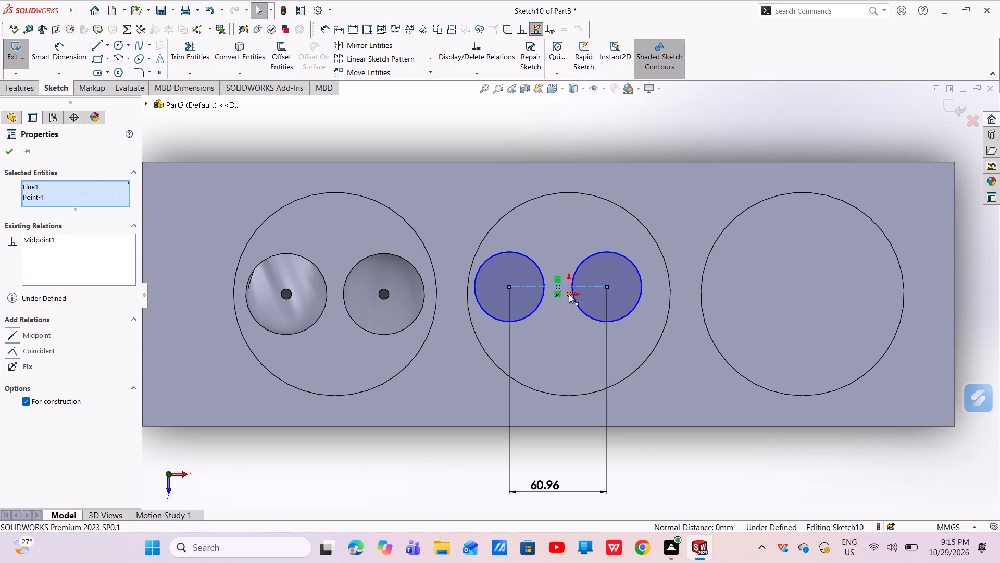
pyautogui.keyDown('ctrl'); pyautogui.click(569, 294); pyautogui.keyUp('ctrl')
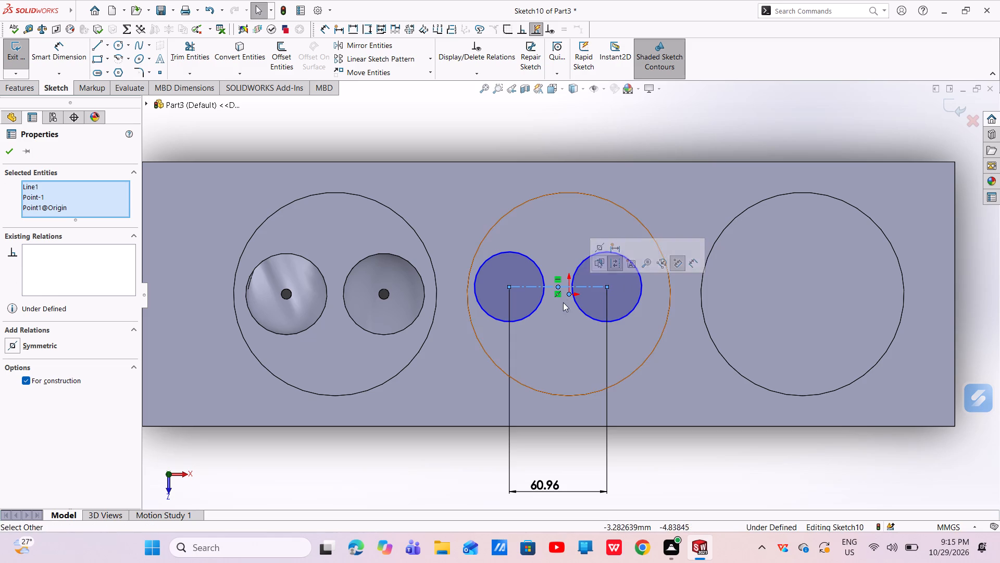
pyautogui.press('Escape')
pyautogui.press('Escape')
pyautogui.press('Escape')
# Make the centerline's midpoint coincident with the origin to centre the circle pair in the middle recess.
pyautogui.scroll(-4, 557, 289)
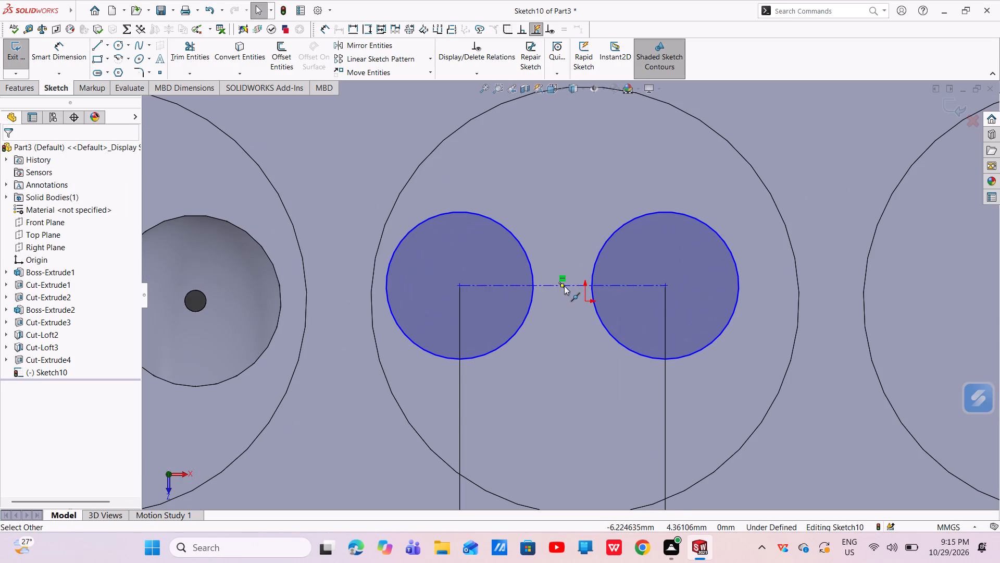
pyautogui.click(562, 286)
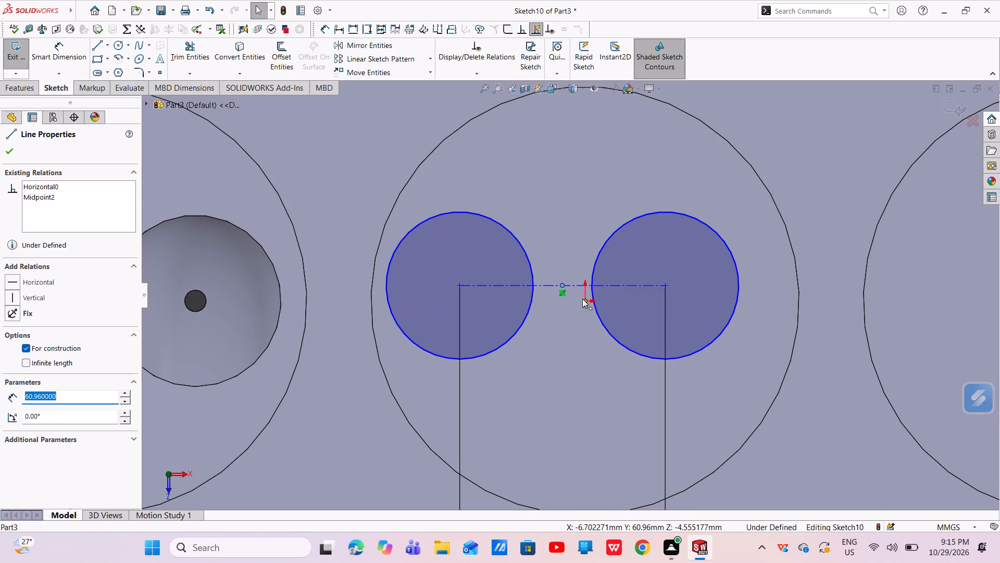
pyautogui.keyDown('ctrl'); pyautogui.click(583, 302); pyautogui.keyUp('ctrl')
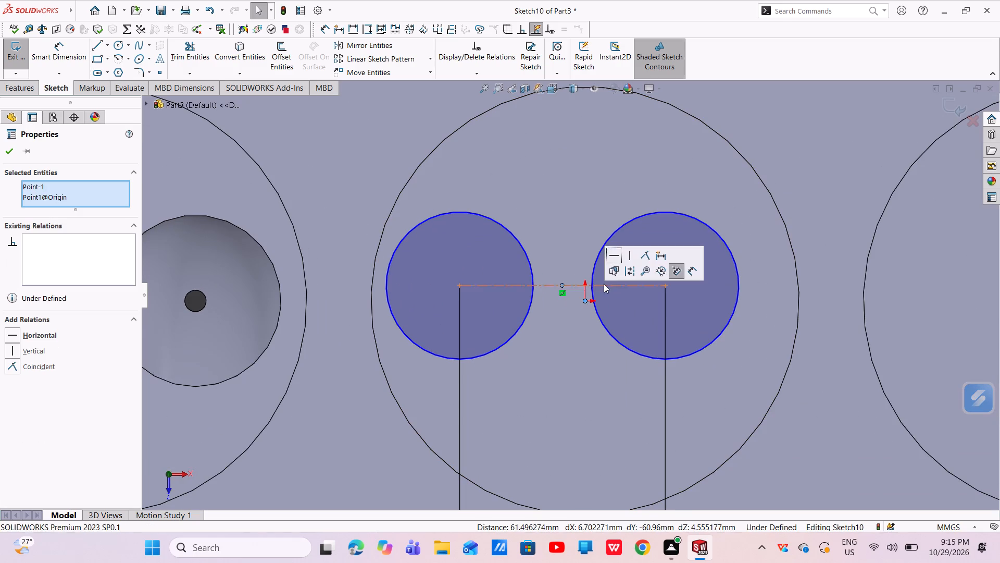
pyautogui.click(645, 256)
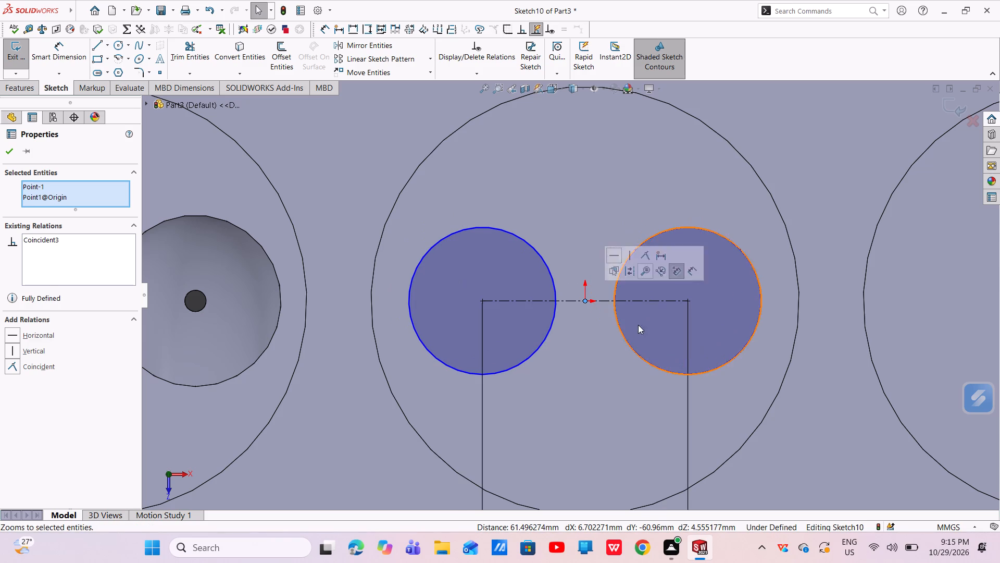
pyautogui.press('Escape')
# Dimension the circle nearer the existing pockets to a diameter of 50.80 mm.
pyautogui.scroll(2, 581, 371)
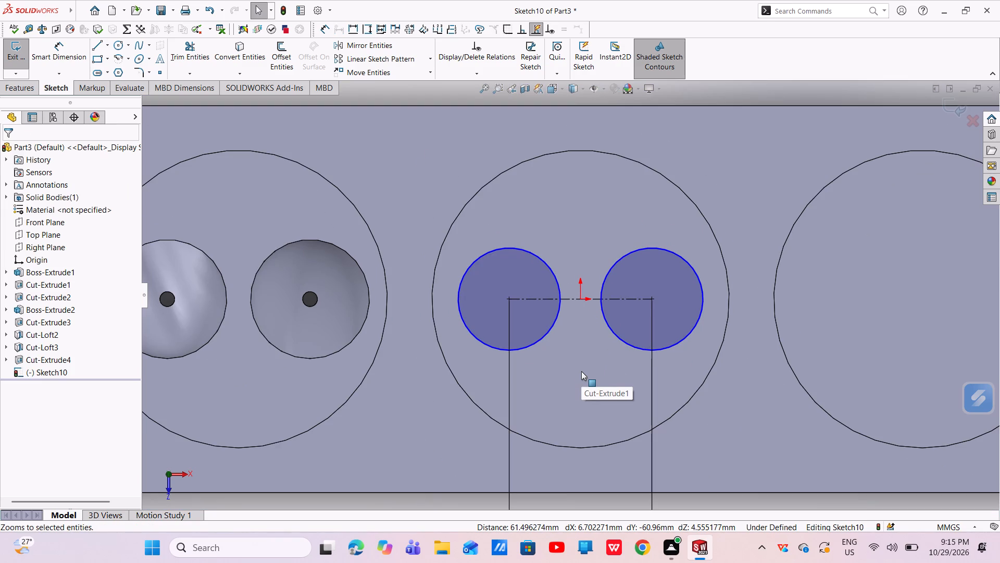
pyautogui.click(69, 52)
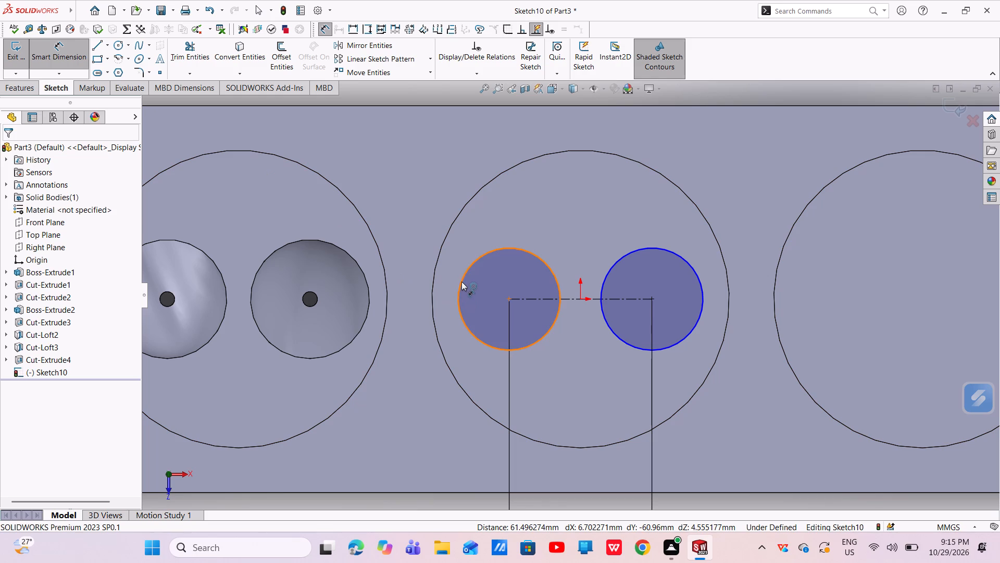
pyautogui.click(461, 281)
pyautogui.click(412, 177)
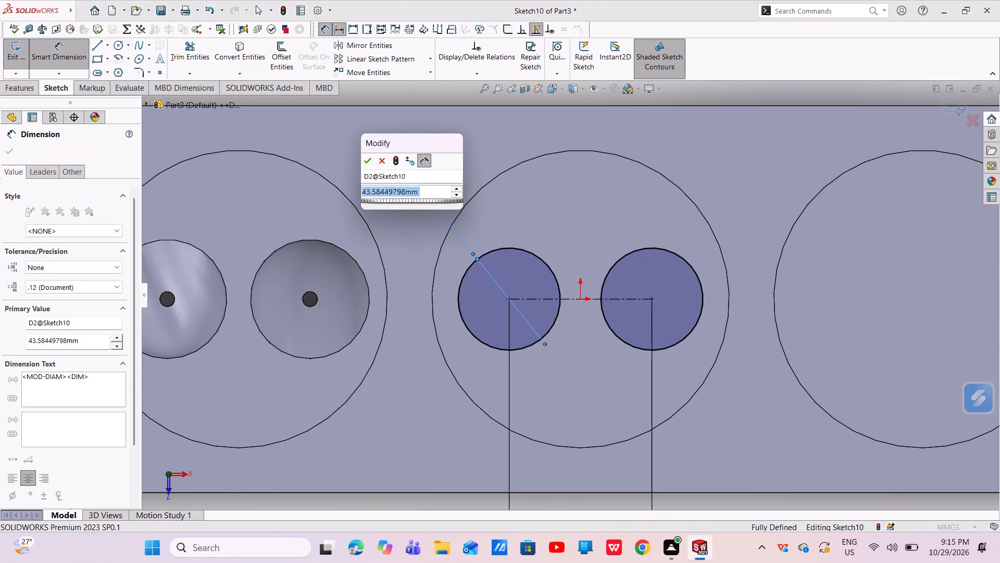
pyautogui.press('BackSpace')
pyautogui.write('50.80')
pyautogui.press('Return')
pyautogui.press('Escape')
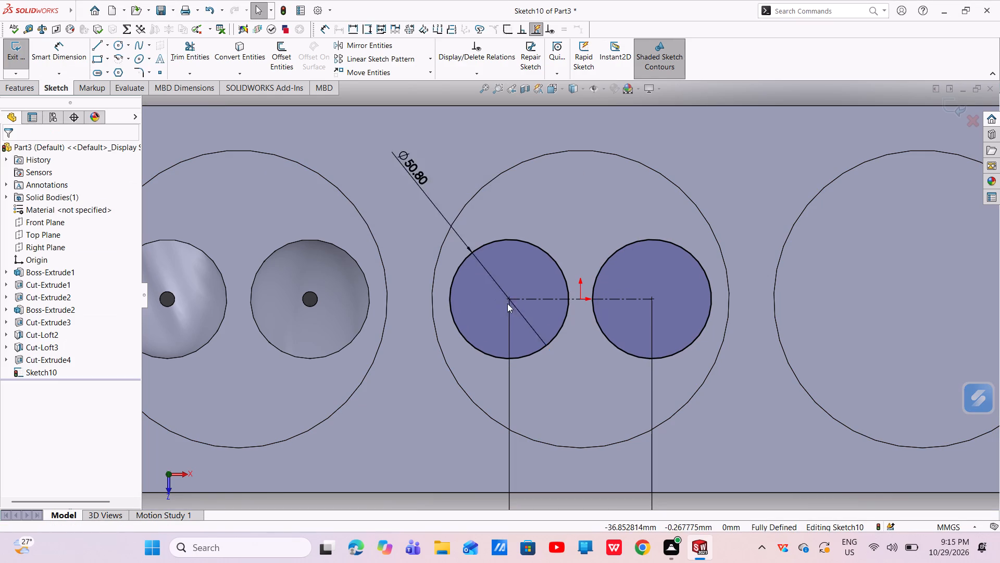
pyautogui.scroll(5, 547, 335)
pyautogui.scroll(-1, 693, 312)
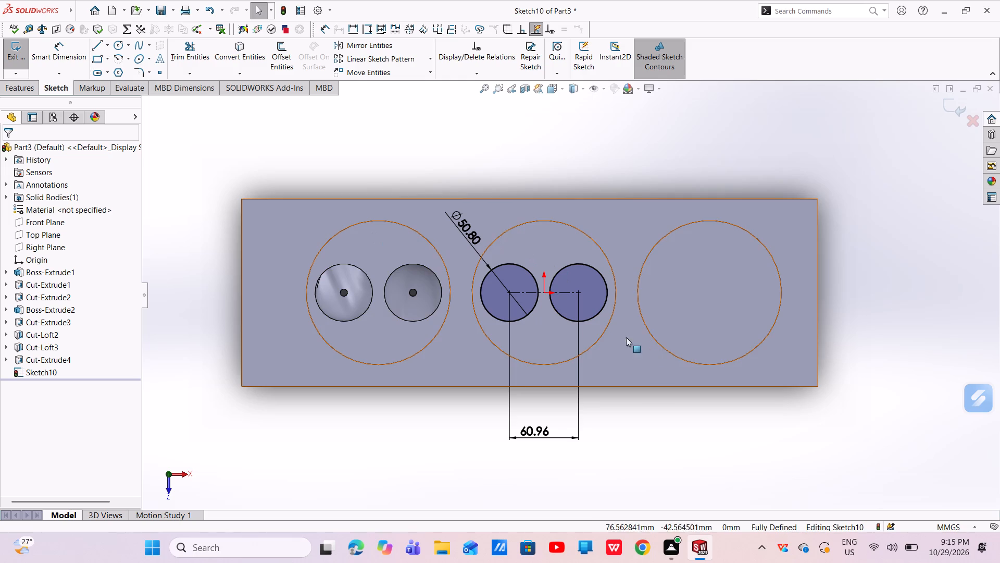
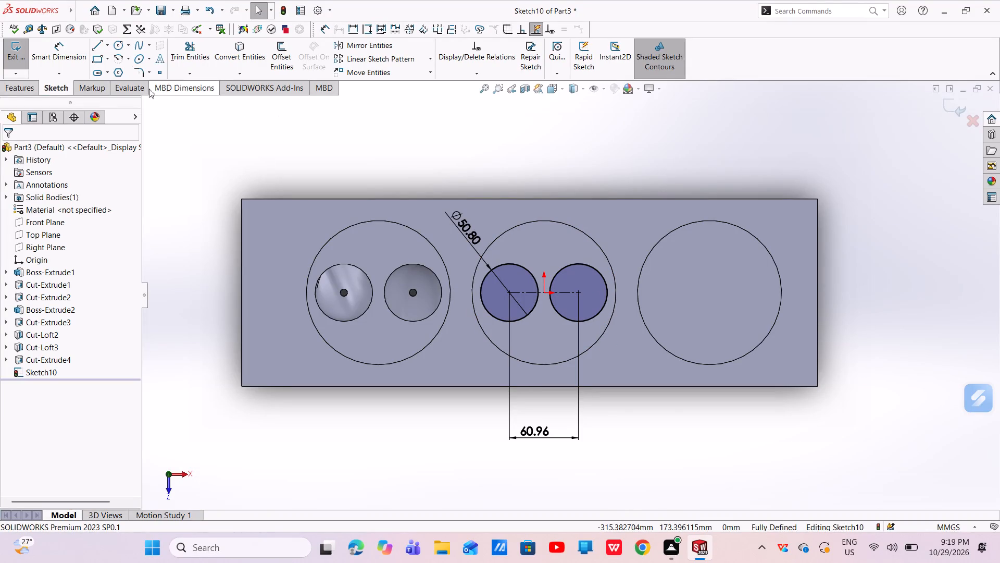
# Make a Blind Extruded Cut 2.35 mm deep from the two circles sketched in the middle recess.
pyautogui.click(31, 86)
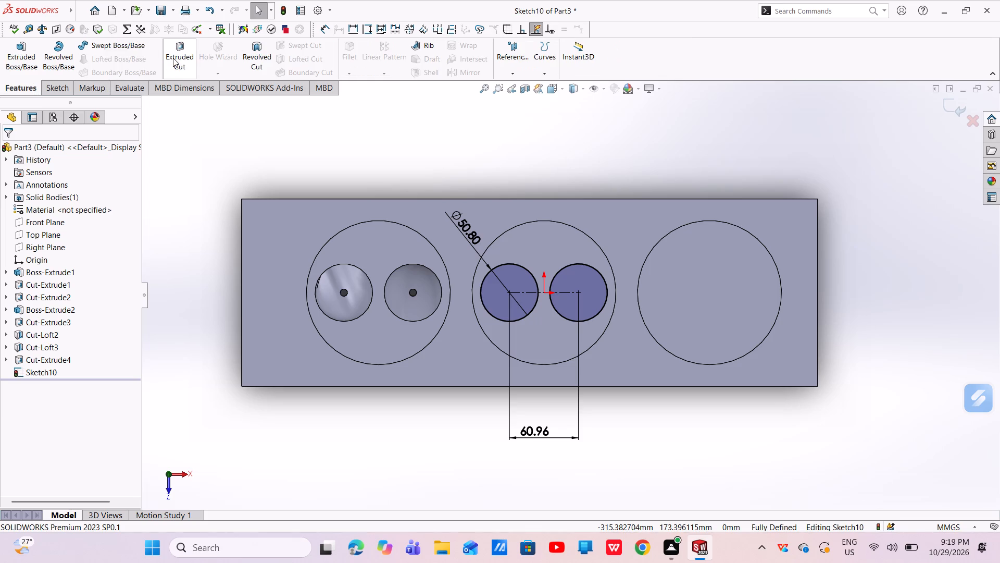
pyautogui.click(173, 58)
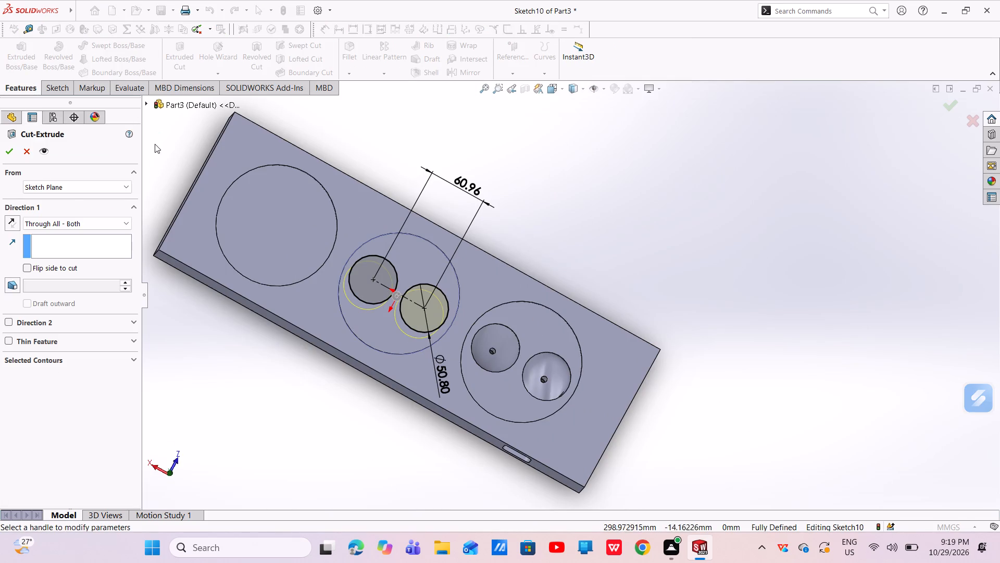
pyautogui.click(85, 222)
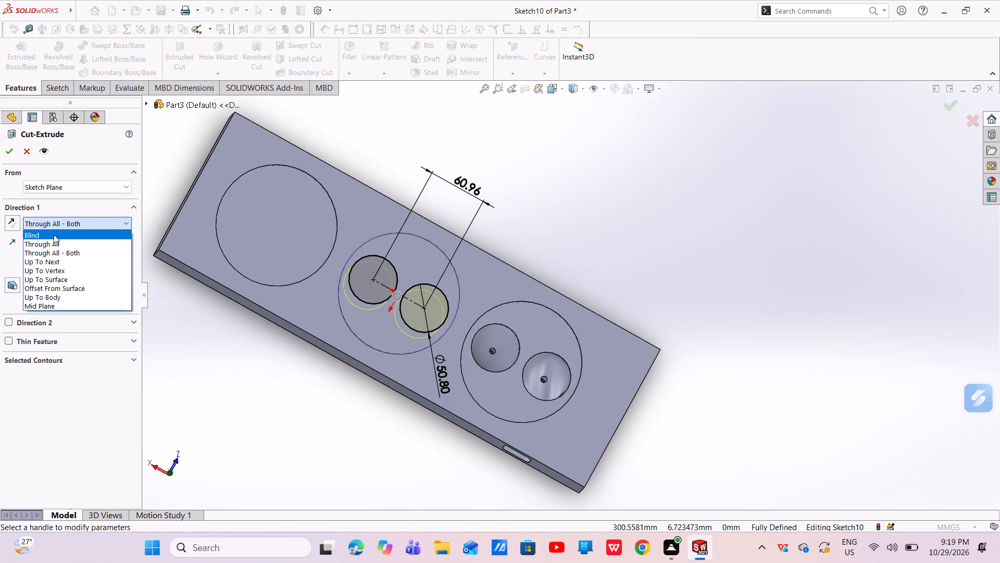
pyautogui.click(54, 235)
pyautogui.press('BackSpace')
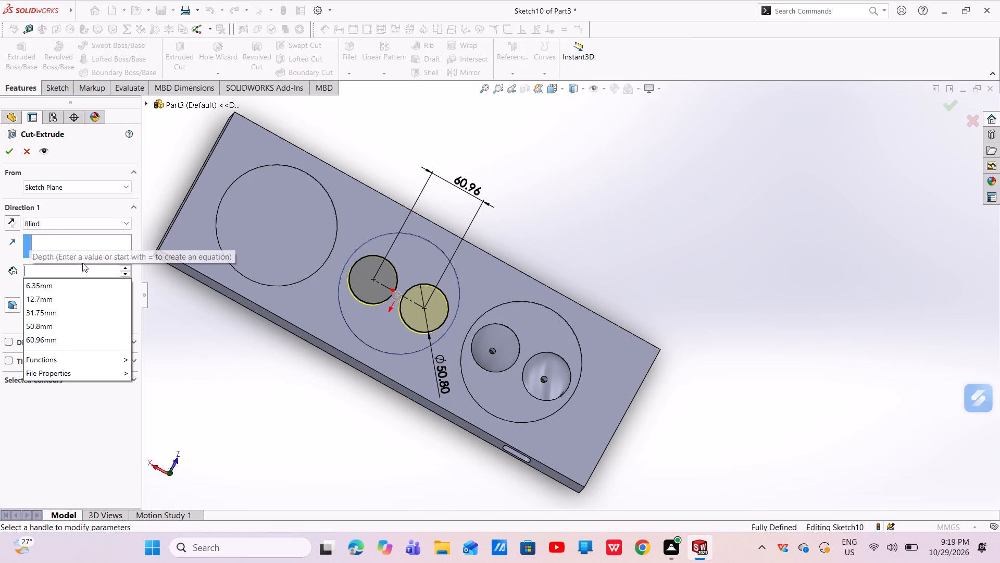
pyautogui.write('2.35')
pyautogui.press('Return')
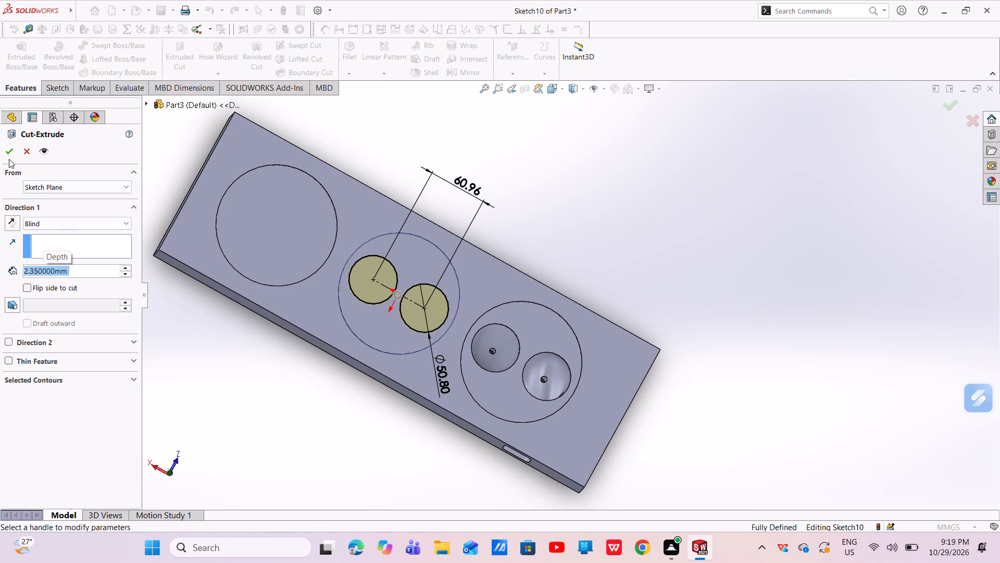
pyautogui.click(2, 150)
# Examine the two shallow pockets in the middle recess alongside the finished pair and the port side face.
pyautogui.scroll(-4, 375, 299)
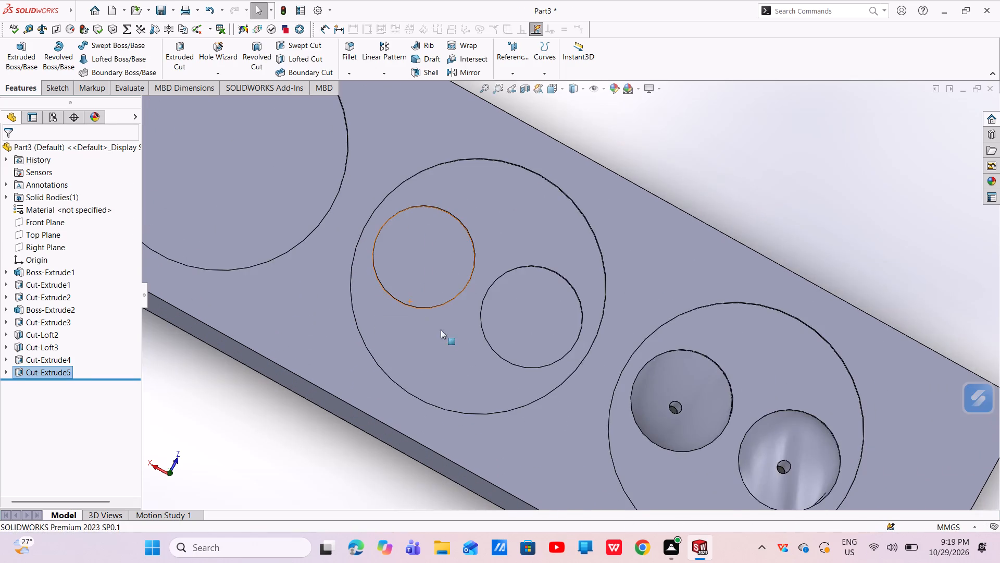
pyautogui.moveTo(441, 329); pyautogui.dragTo(468, 283, button='middle')
pyautogui.scroll(-1, 468, 283)
pyautogui.scroll(2, 495, 321)
pyautogui.moveTo(493, 326); pyautogui.dragTo(512, 306, button='middle')
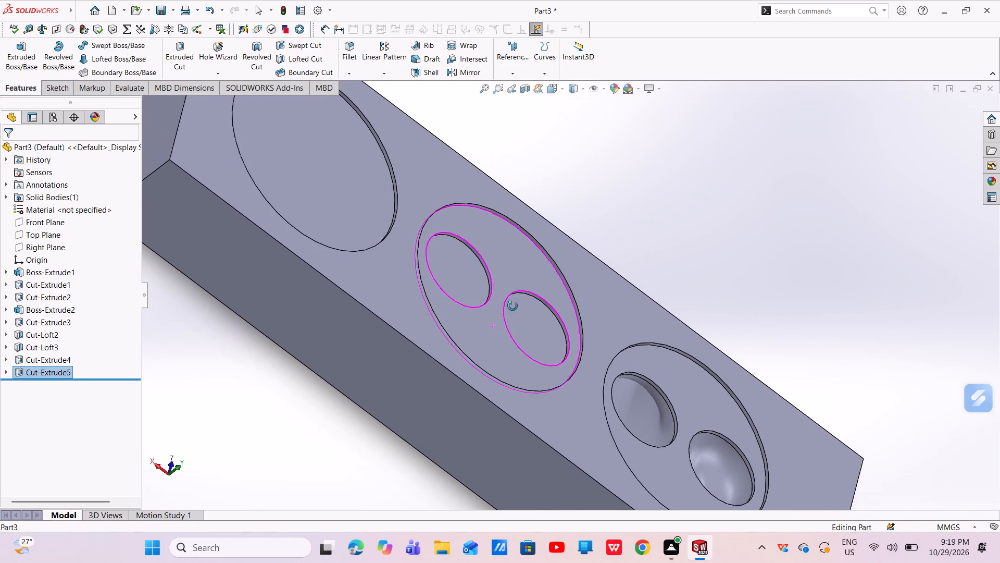
pyautogui.moveTo(512, 306); pyautogui.dragTo(536, 348, button='middle')
pyautogui.scroll(-1, 535, 348)
pyautogui.scroll(2, 523, 340)
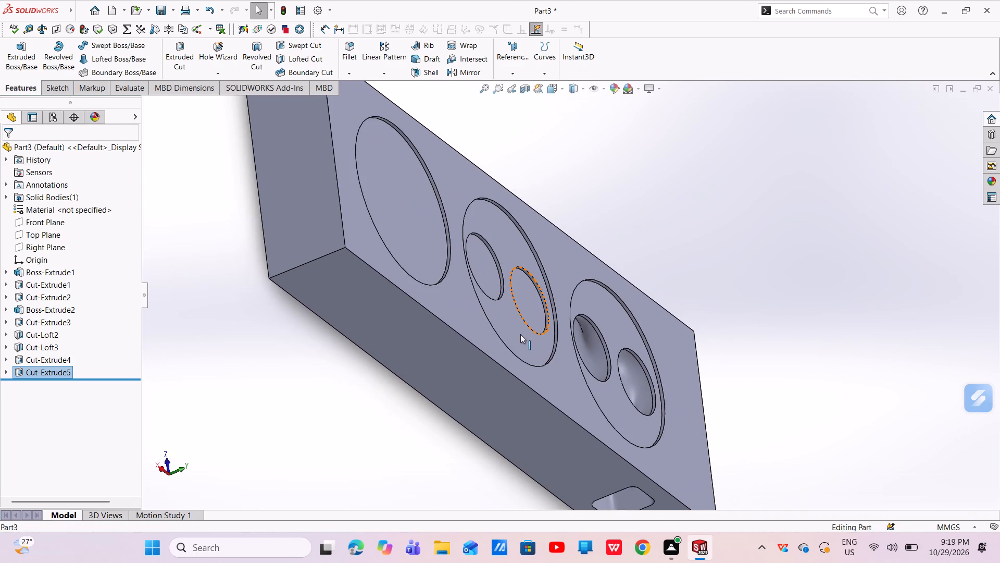
pyautogui.moveTo(520, 333); pyautogui.dragTo(519, 316, button='middle')
pyautogui.scroll(2, 500, 408)
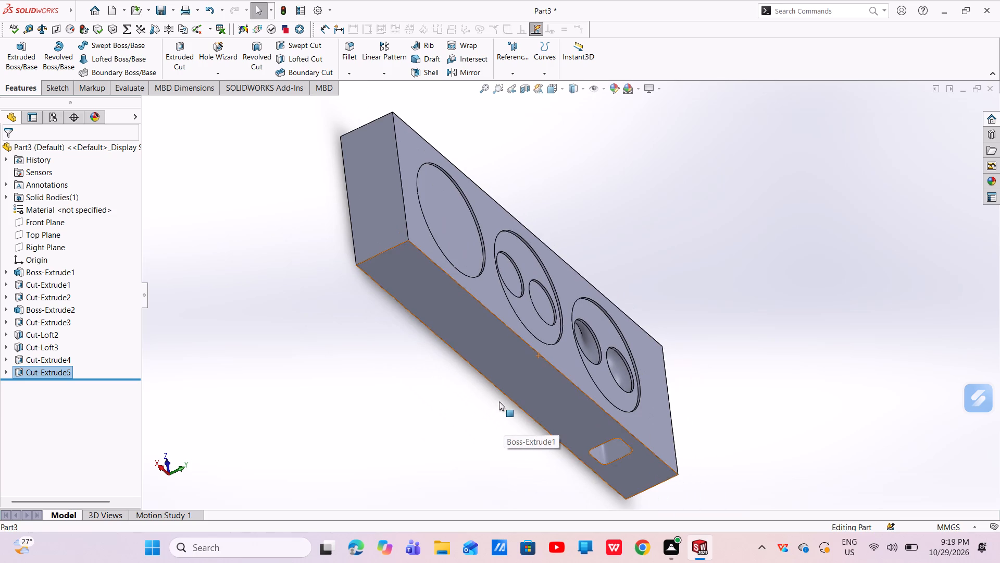
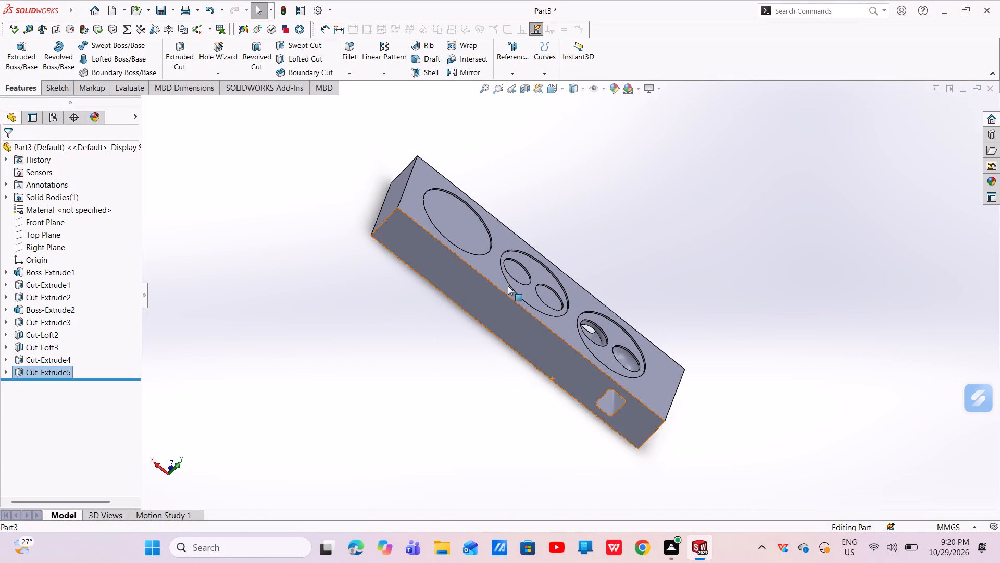
# Sketch a corner rectangle about 35.5 by 27.3 mm on the port side face, near the middle recess.
pyautogui.click(532, 342)
pyautogui.click(577, 309)
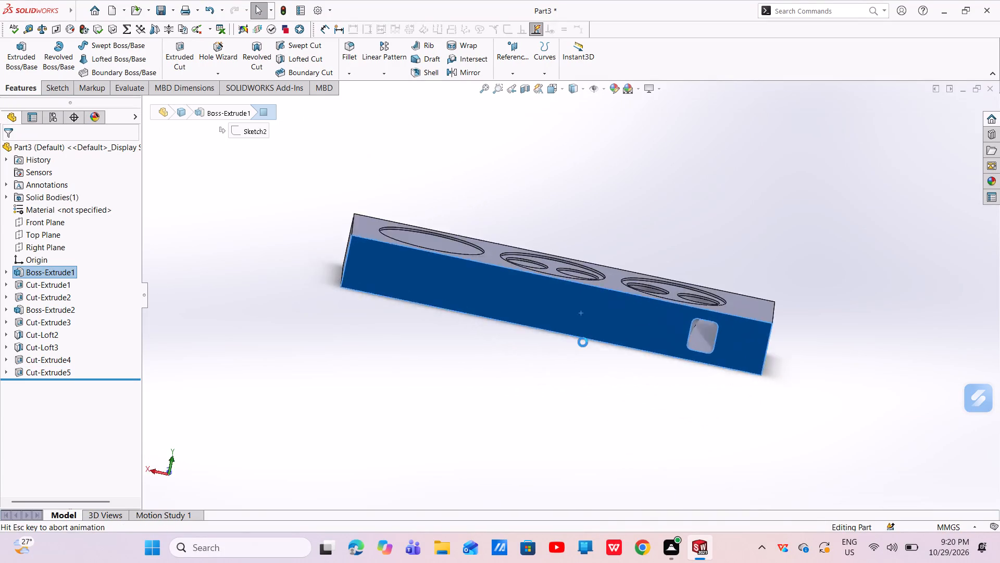
pyautogui.scroll(-3, 618, 294)
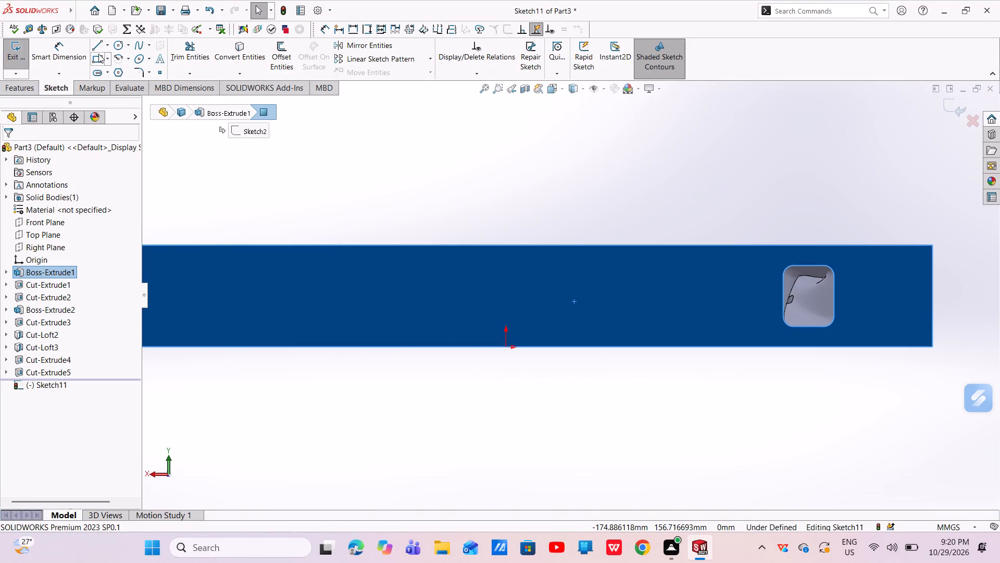
pyautogui.click(98, 54)
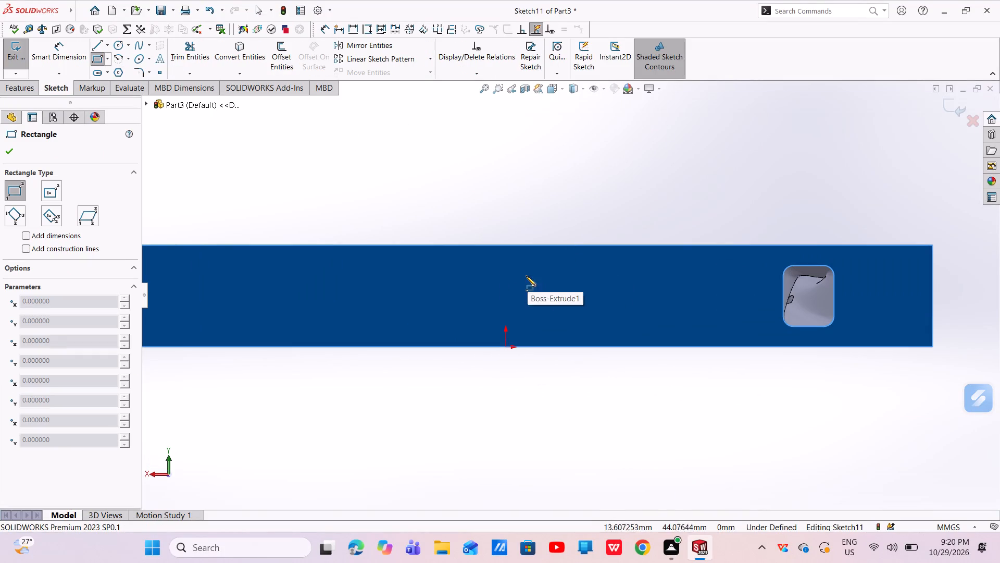
pyautogui.click(526, 275)
pyautogui.click(582, 319)
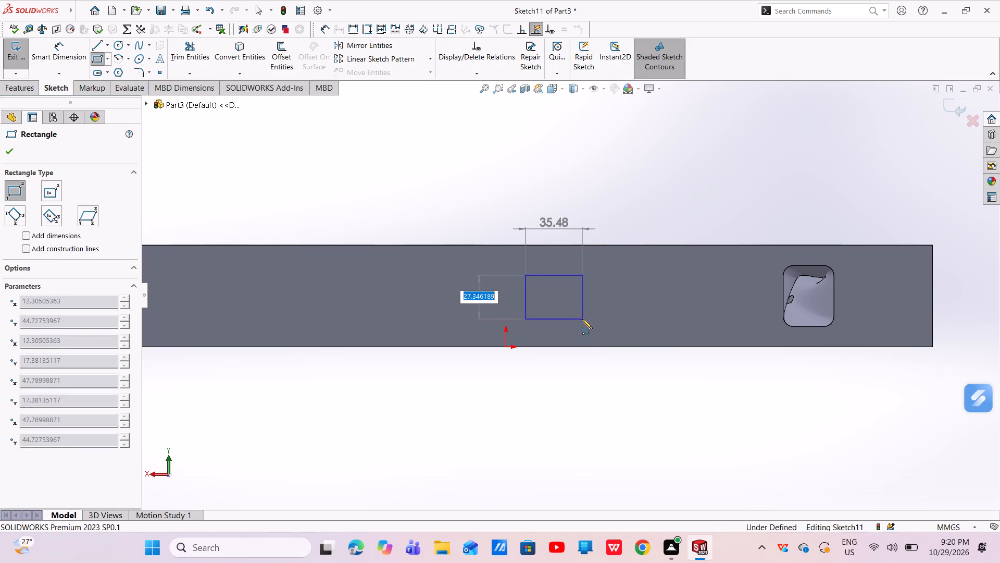
pyautogui.rightClick(582, 319)
pyautogui.click(619, 331)
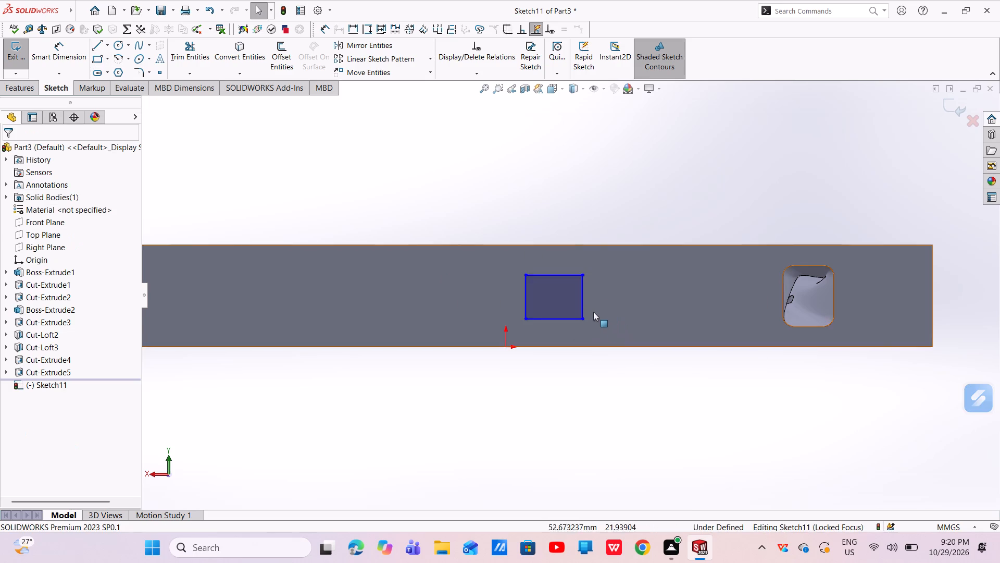
# Dimension the rectangle's nearest vertical side 135.26 mm from the near edge of the existing port opening.
pyautogui.moveTo(606, 326); pyautogui.dragTo(609, 371, button='middle')
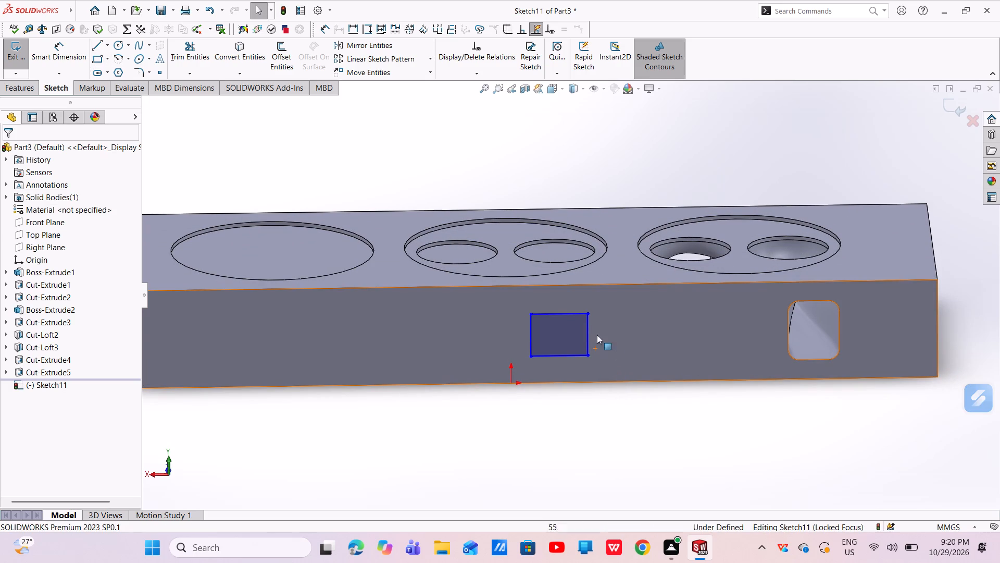
pyautogui.click(51, 47)
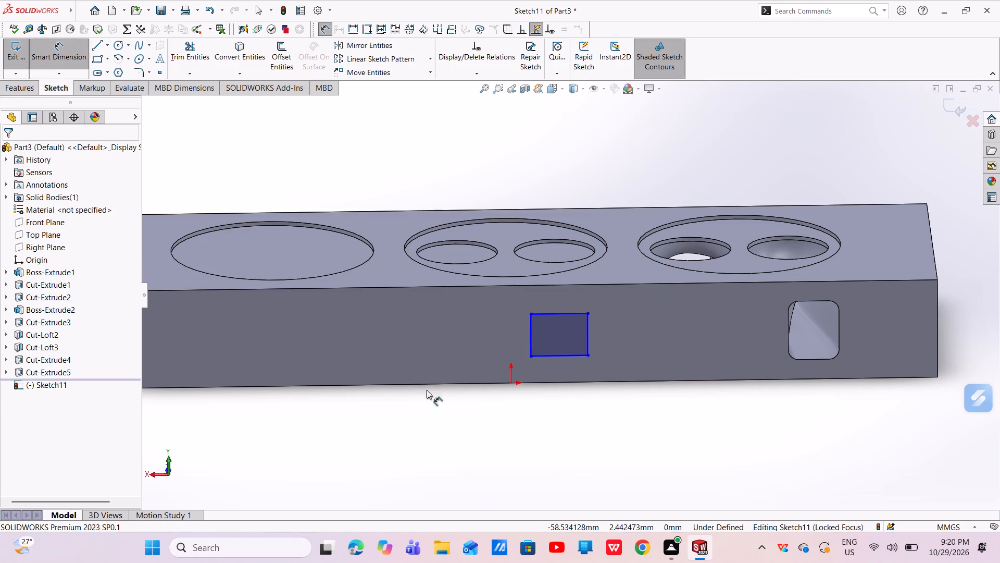
pyautogui.click(589, 329)
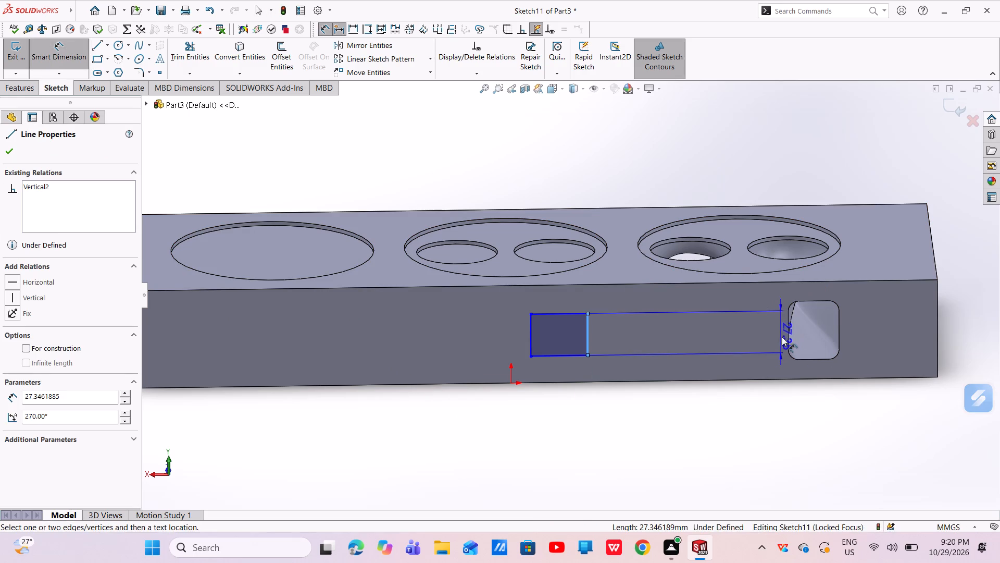
pyautogui.click(787, 341)
pyautogui.click(720, 424)
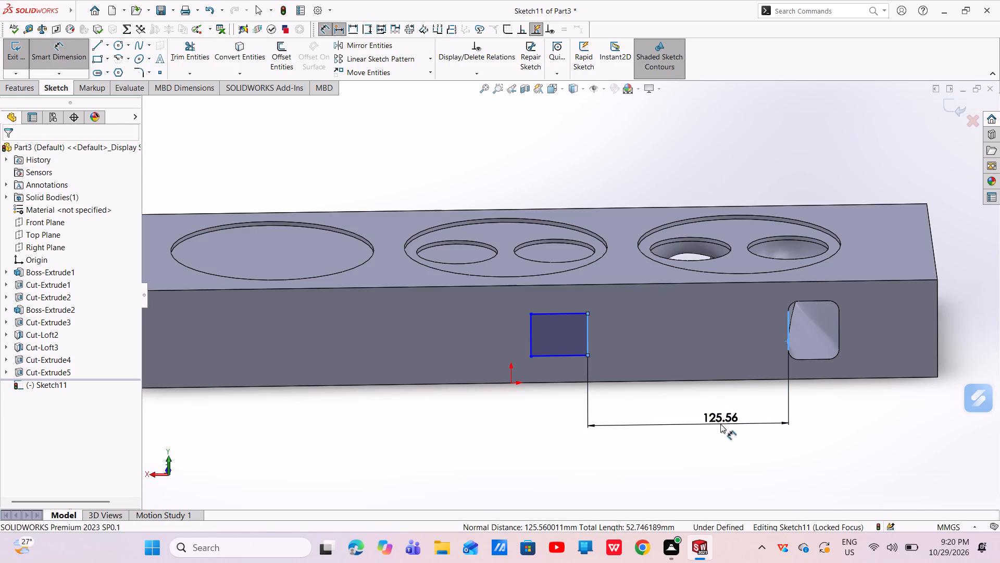
pyautogui.press('BackSpace')
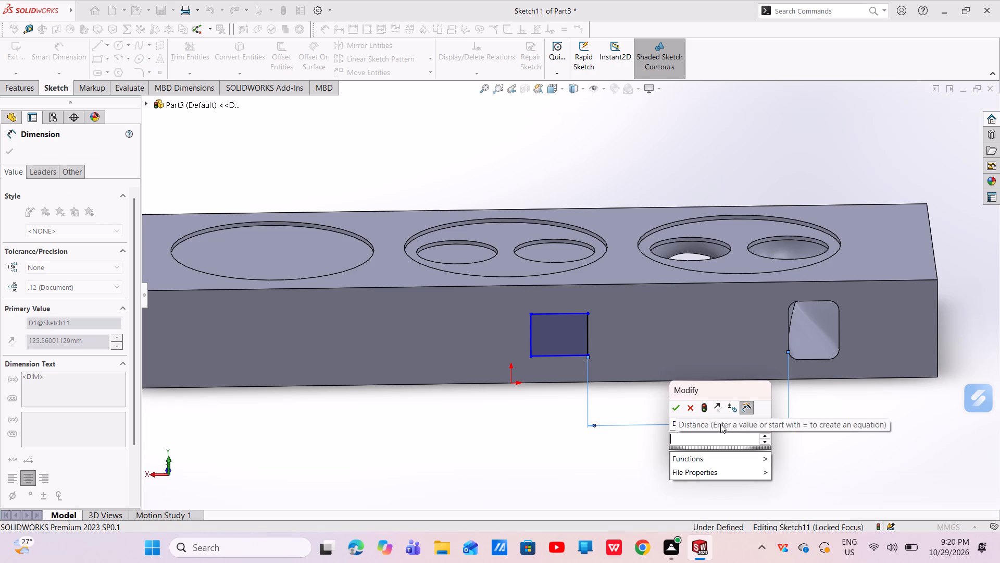
pyautogui.press('1')
pyautogui.write('35.')
pyautogui.write('26')
pyautogui.press('Return')
# Dimension the rectangle's lower side 12.7 mm from the bottom edge of the port side face.
pyautogui.moveTo(619, 376); pyautogui.dragTo(629, 375, button='middle')
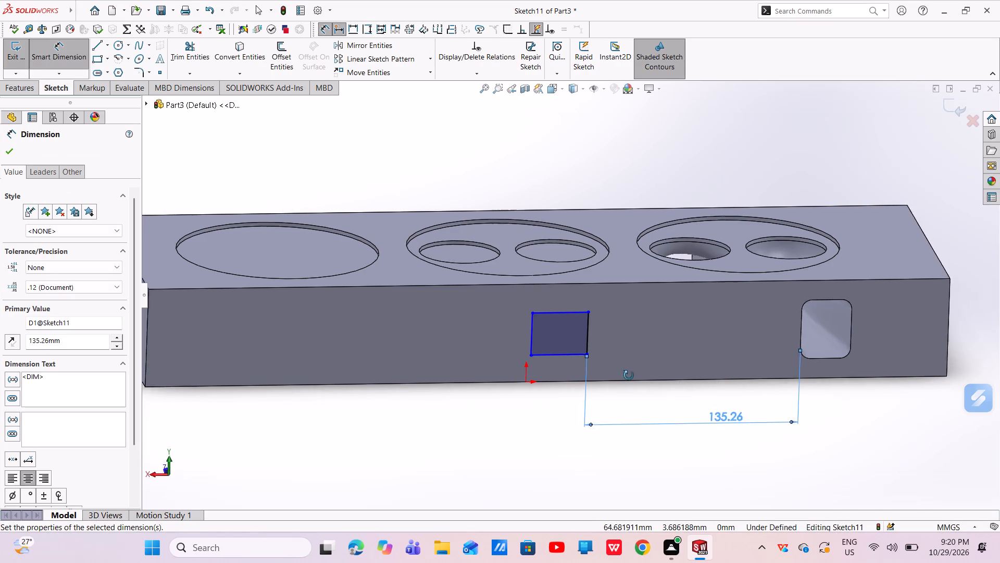
pyautogui.moveTo(629, 375); pyautogui.dragTo(616, 440, button='middle')
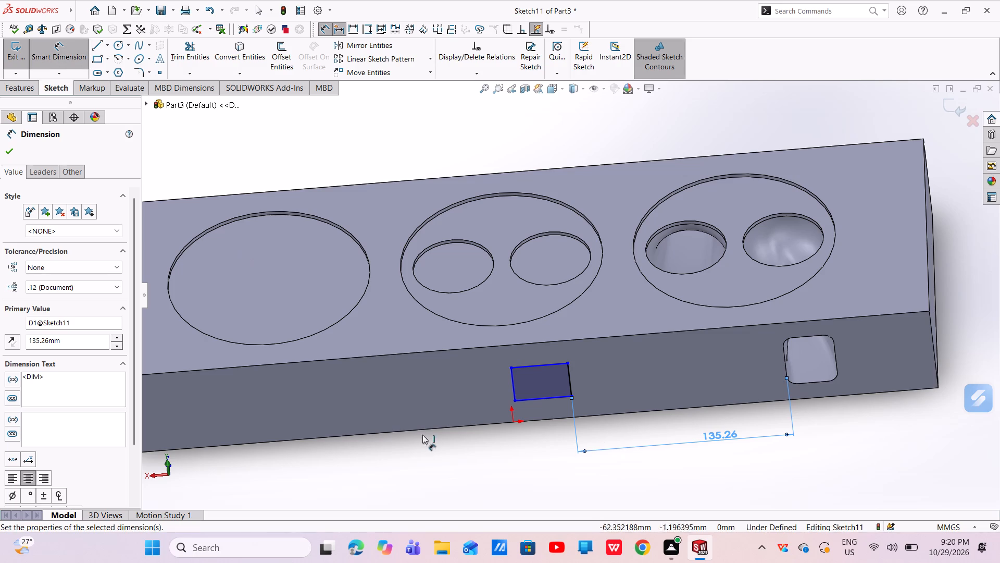
pyautogui.moveTo(574, 445); pyautogui.dragTo(565, 405, button='middle')
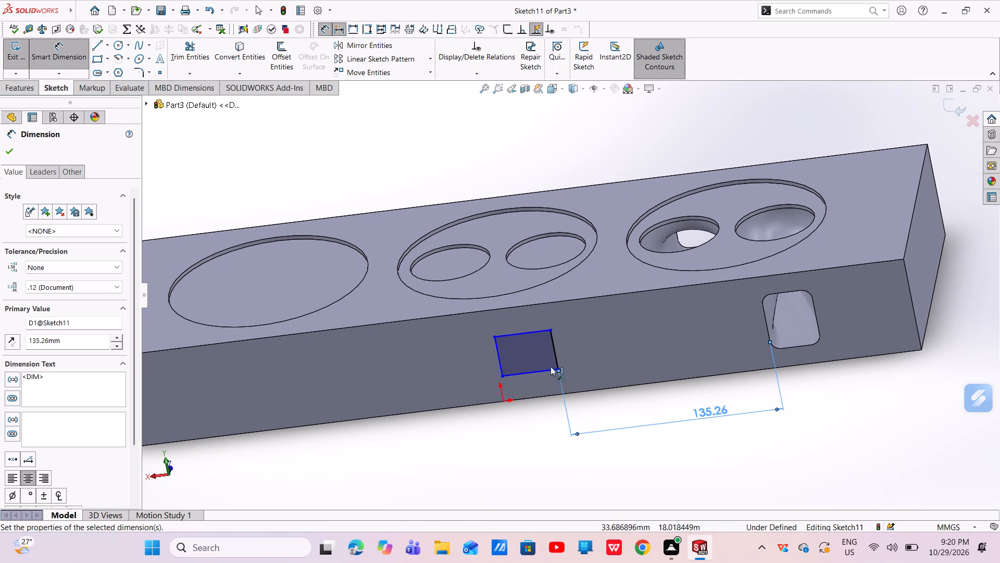
pyautogui.scroll(-3, 550, 365)
pyautogui.click(529, 361)
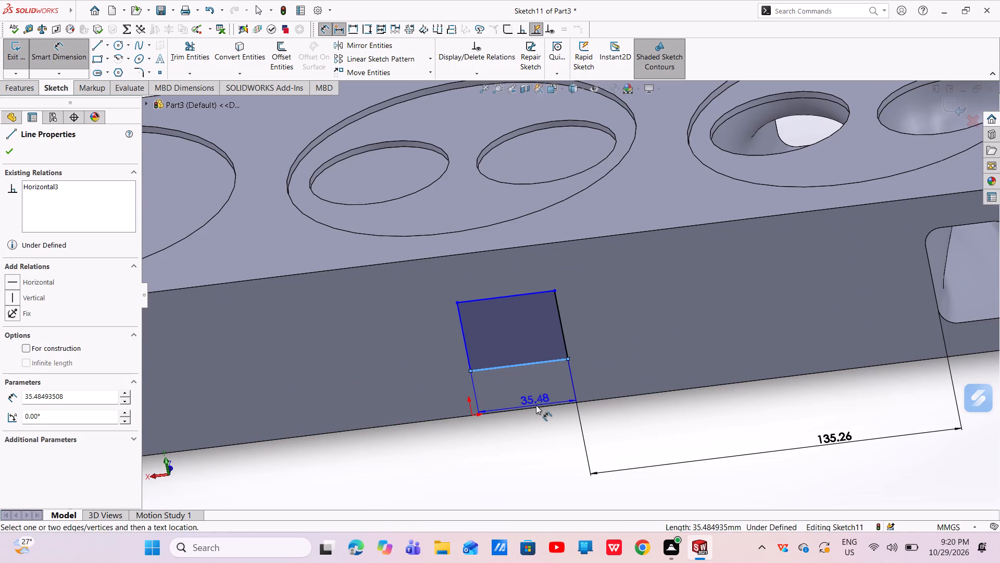
pyautogui.click(536, 407)
pyautogui.click(457, 445)
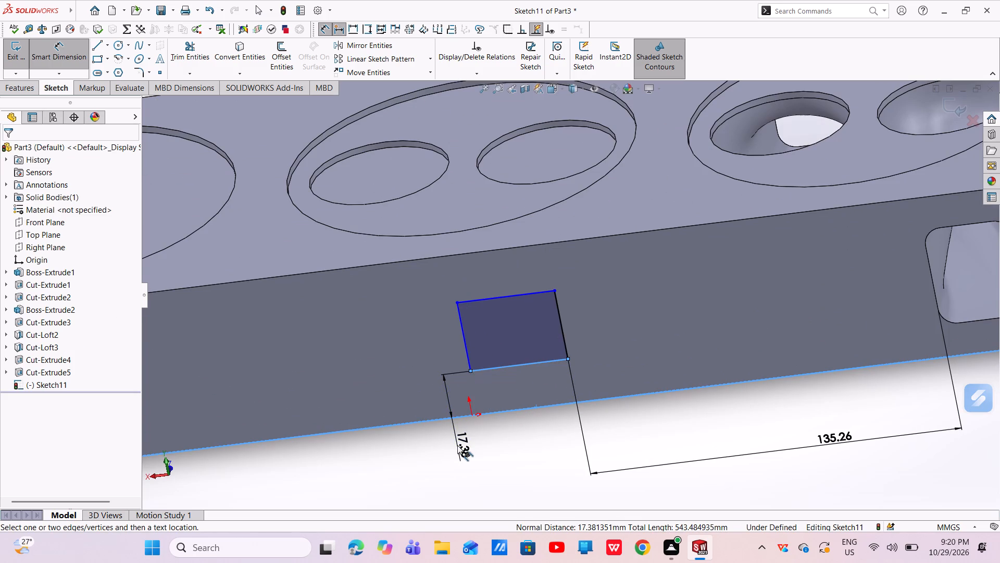
pyautogui.press('BackSpace')
pyautogui.write('12.7')
pyautogui.press('Return')
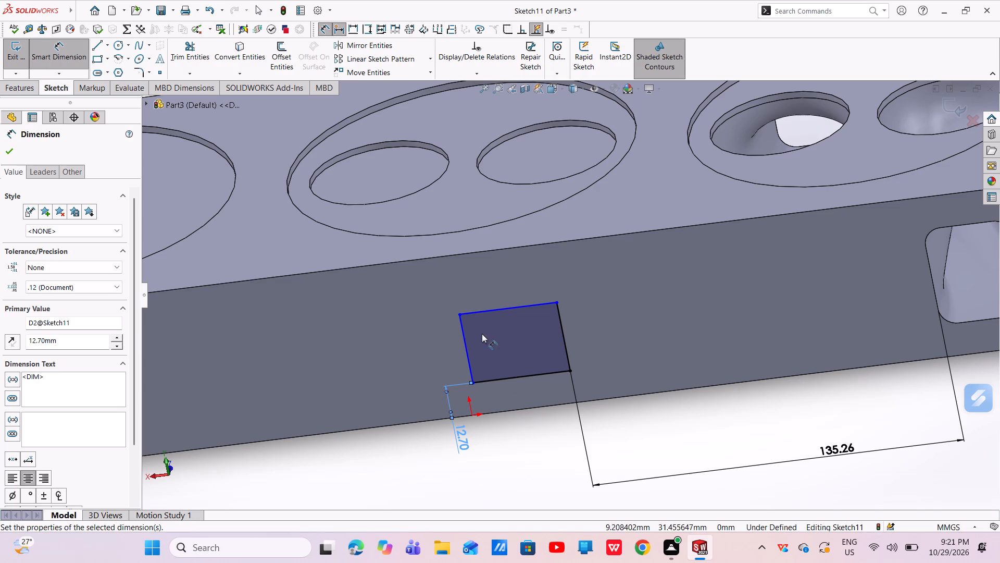
# Dimension the rectangle 38.1 mm high and 31.75 mm wide.
pyautogui.click(464, 334)
pyautogui.click(420, 347)
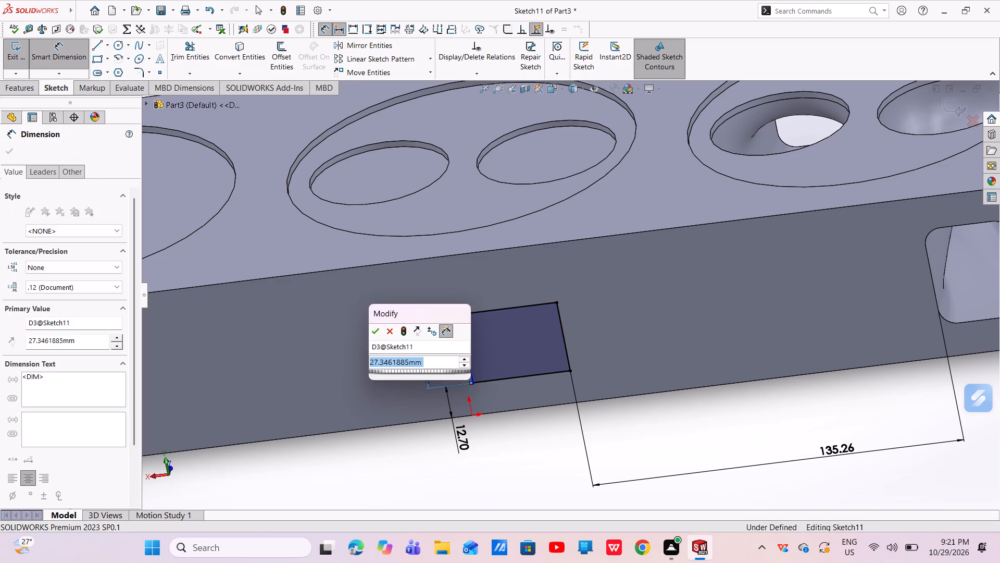
pyautogui.press('BackSpace')
pyautogui.write('38')
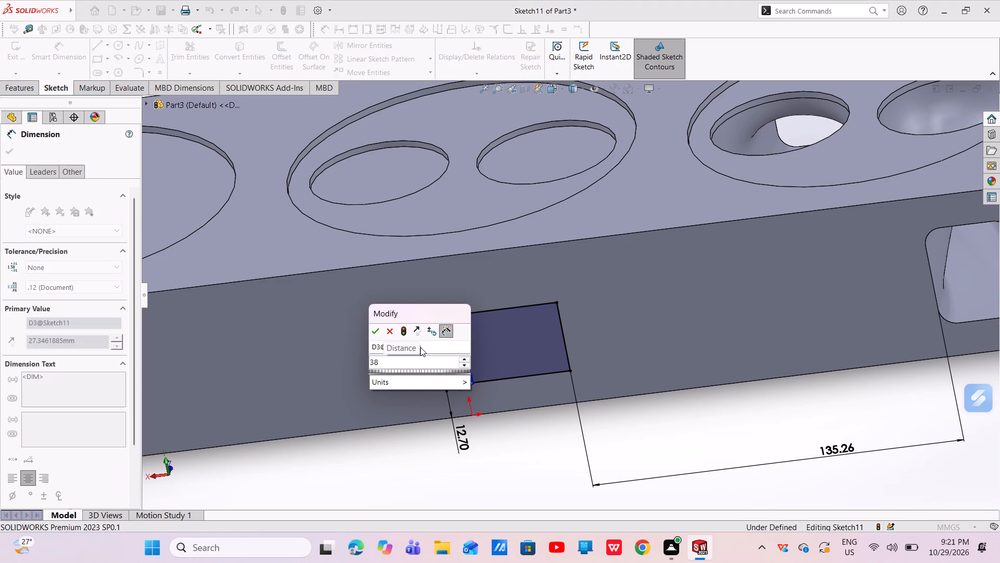
pyautogui.write('.1')
pyautogui.press('Return')
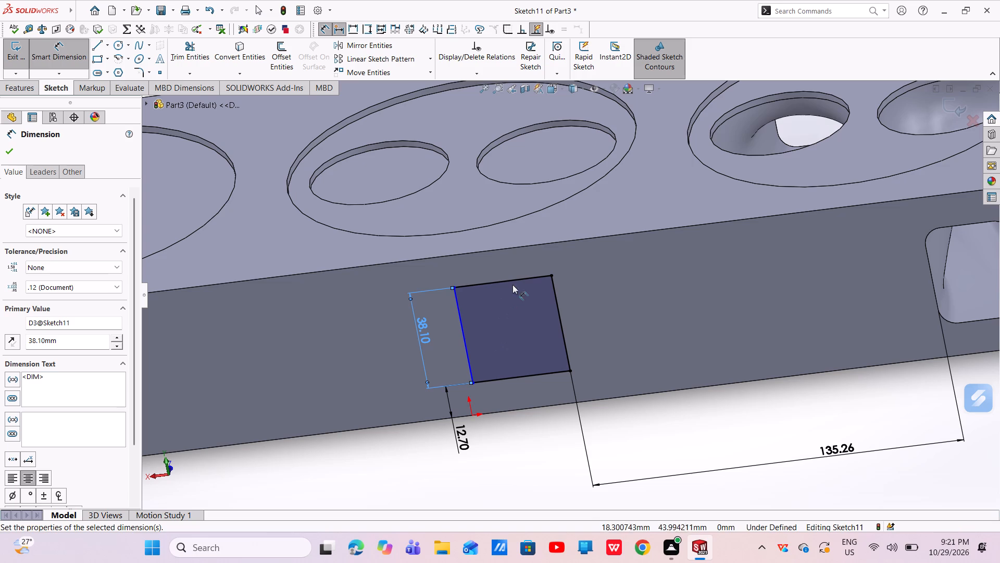
pyautogui.click(512, 280)
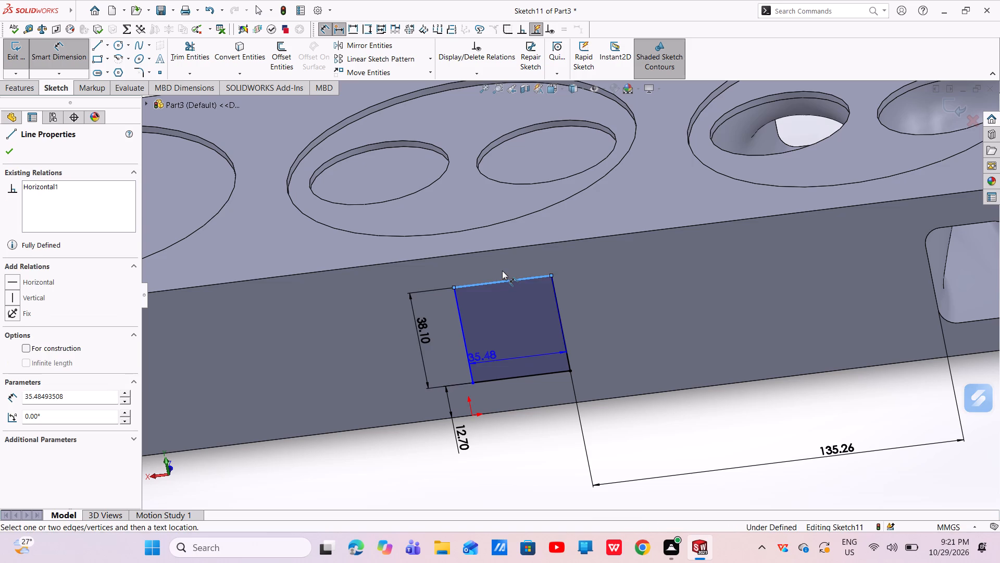
pyautogui.click(501, 265)
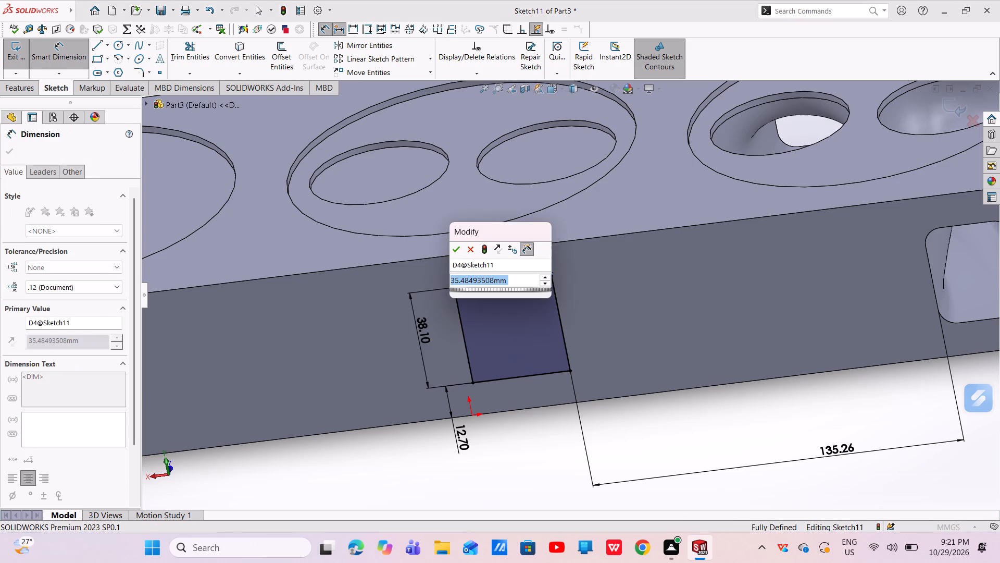
pyautogui.press('BackSpace')
pyautogui.write('31.')
pyautogui.write('75')
pyautogui.press('Return')
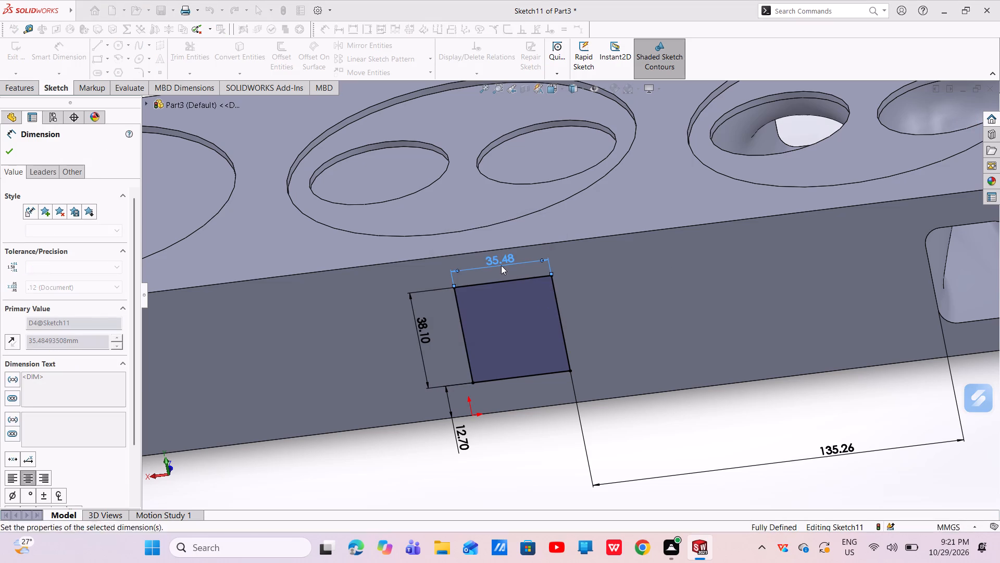
pyautogui.click(10, 153)
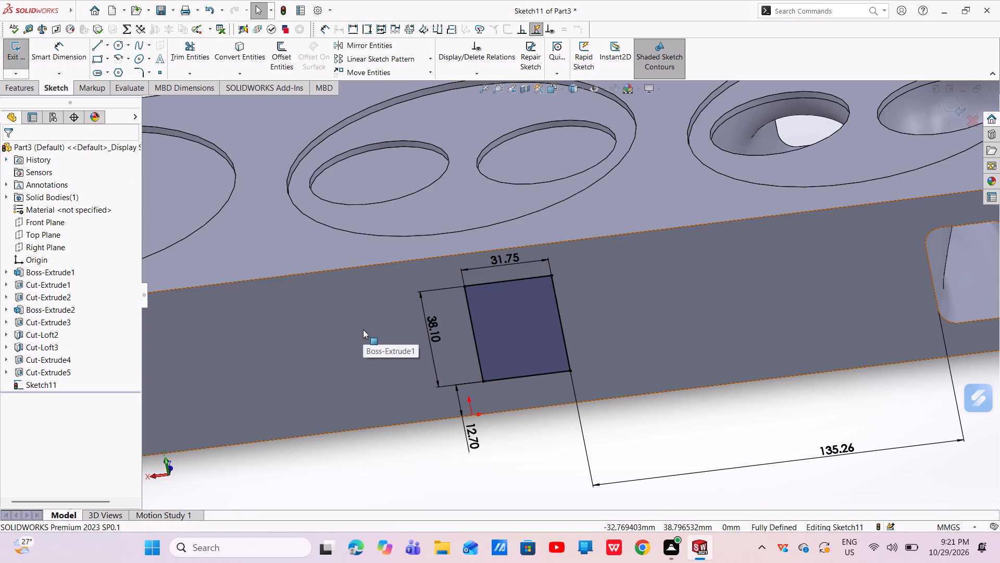
# Round all four corners of the rectangle with 6.35 mm sketch fillets and exit the sketch.
pyautogui.scroll(3, 573, 350)
pyautogui.moveTo(584, 329); pyautogui.dragTo(612, 393, button='middle')
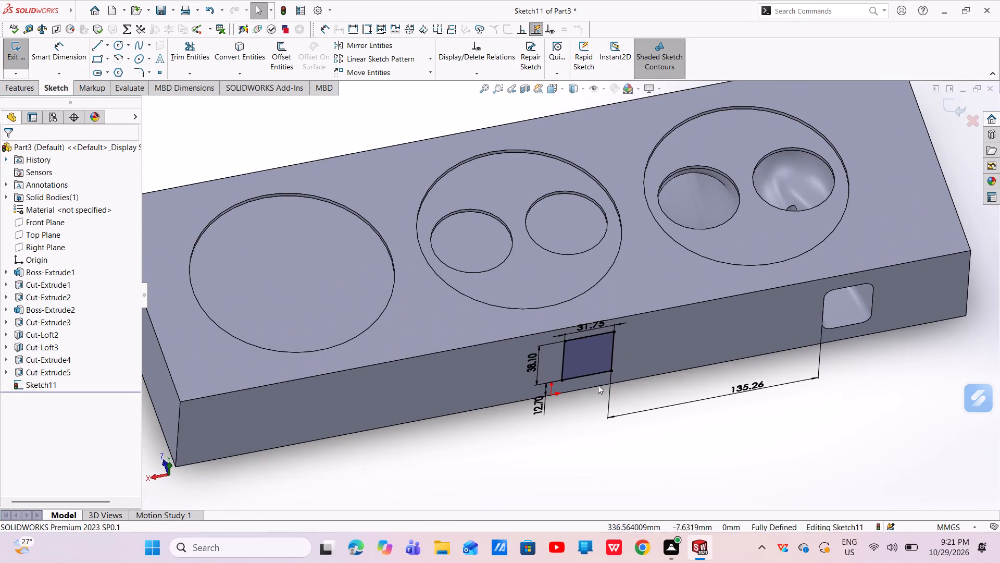
pyautogui.scroll(-2, 692, 351)
pyautogui.moveTo(650, 369); pyautogui.dragTo(608, 312, button='middle')
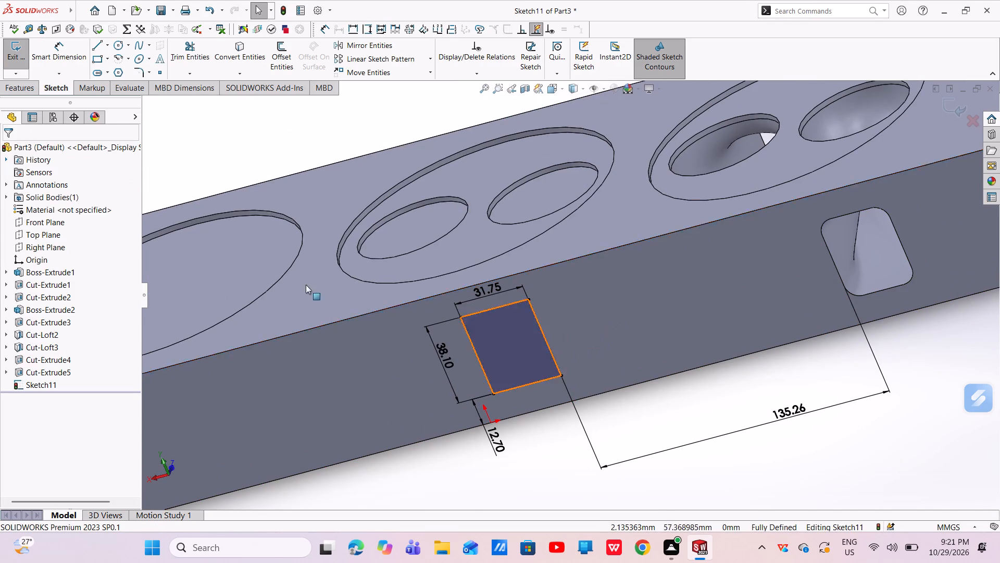
pyautogui.click(139, 76)
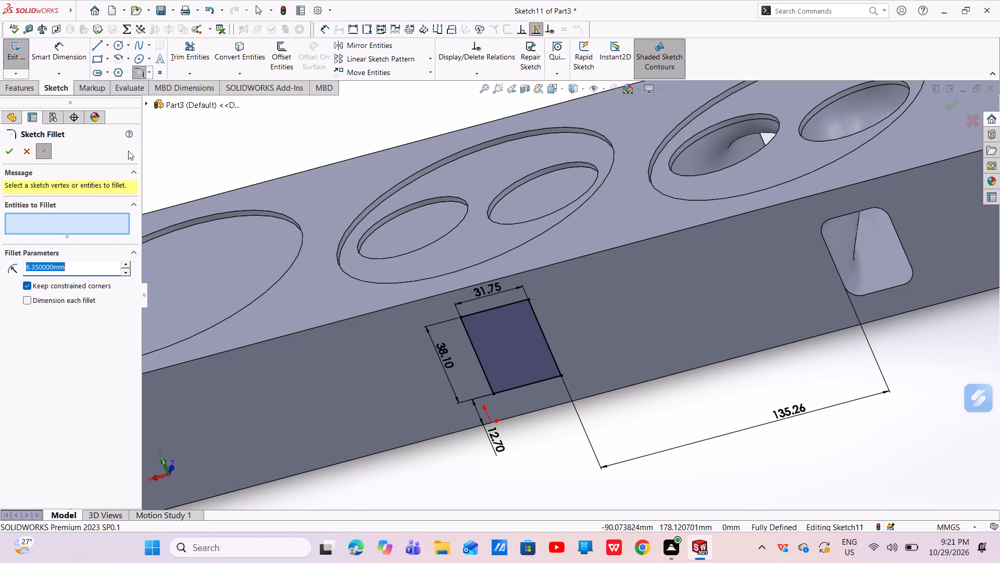
pyautogui.click(461, 316)
pyautogui.click(528, 301)
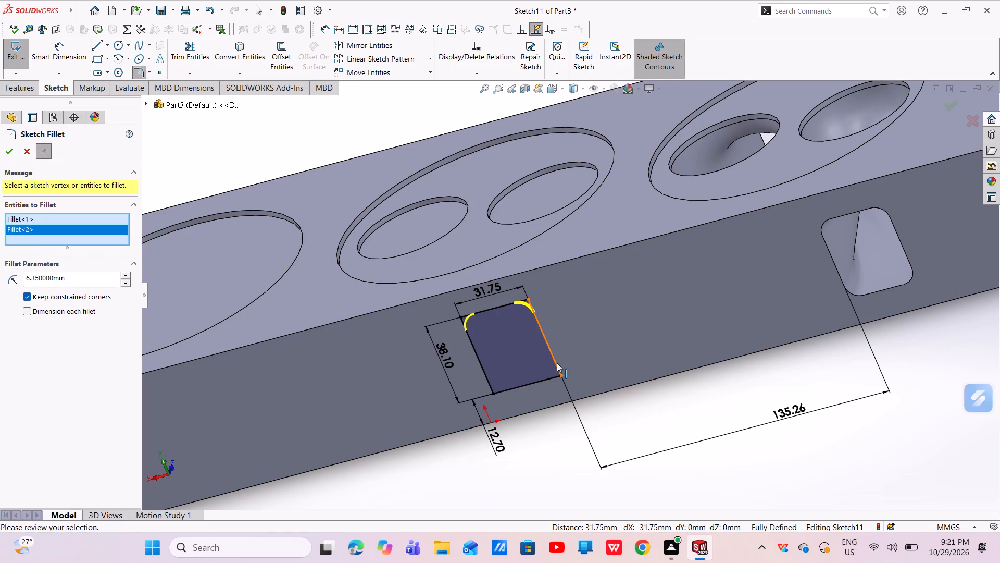
pyautogui.click(559, 375)
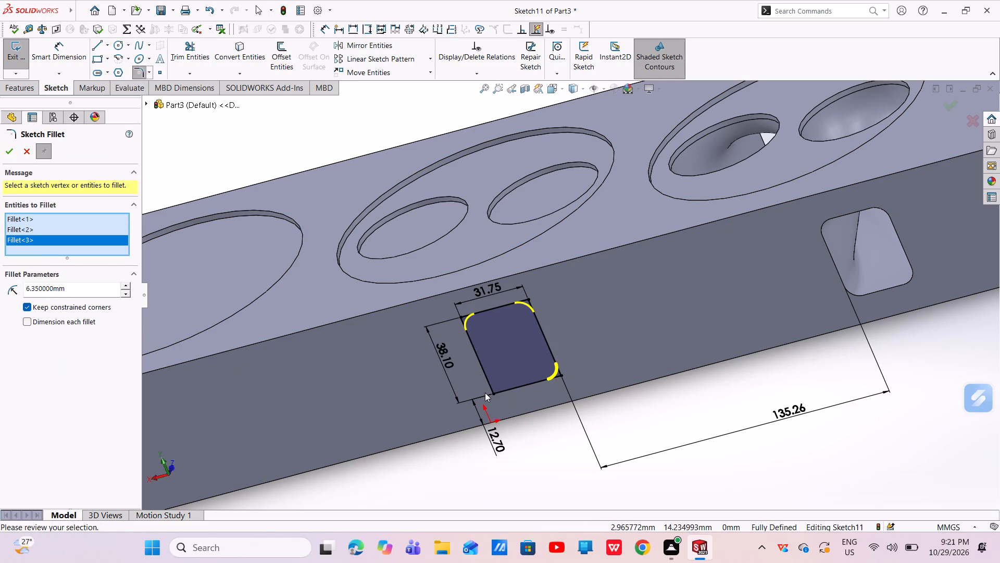
pyautogui.click(493, 391)
pyautogui.click(5, 154)
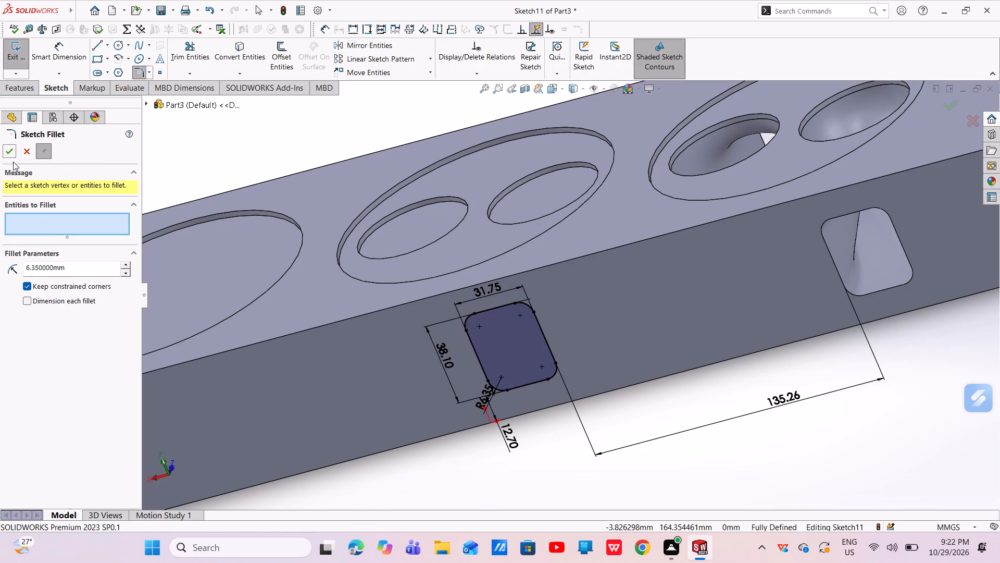
pyautogui.click(5, 150)
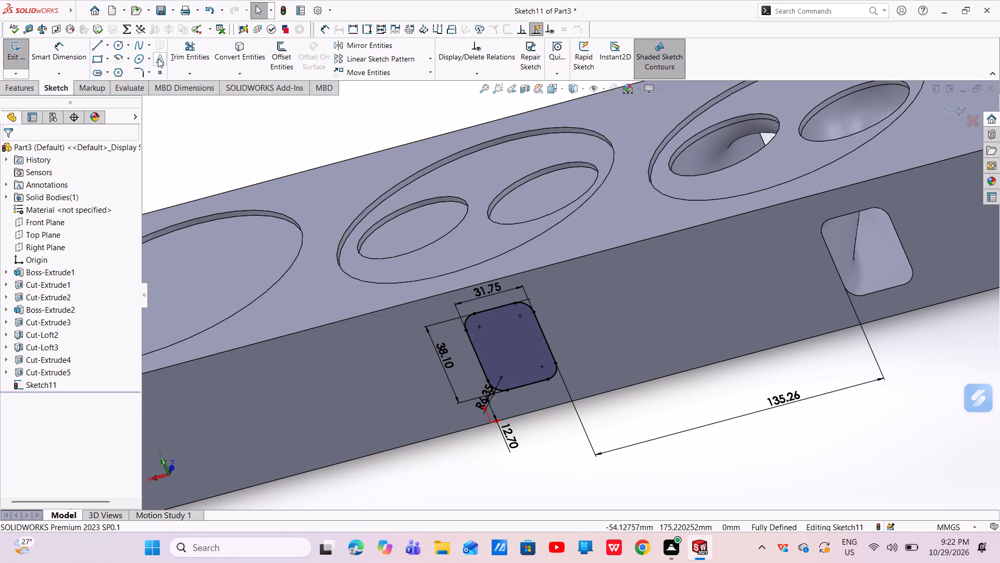
pyautogui.click(23, 86)
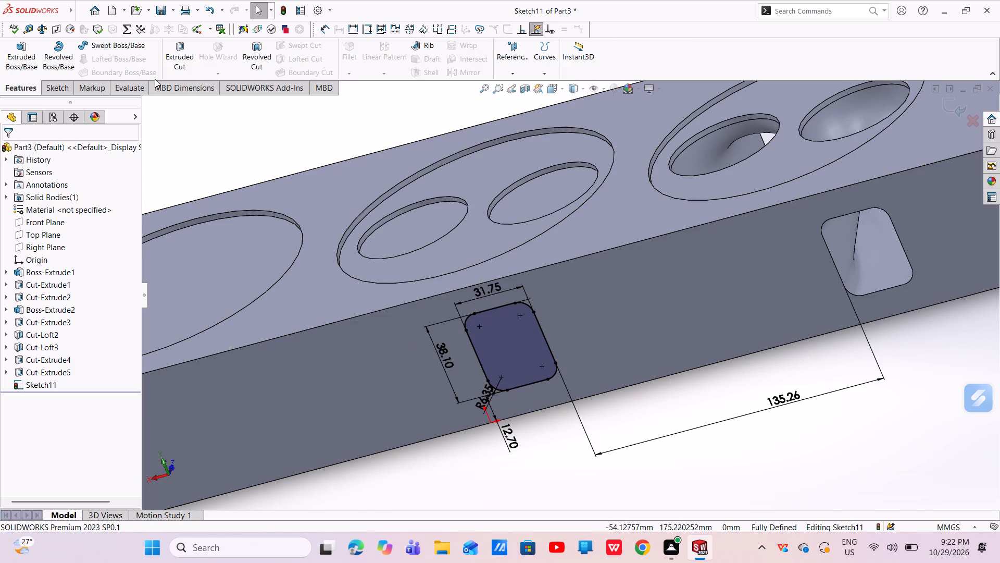
pyautogui.click(956, 109)
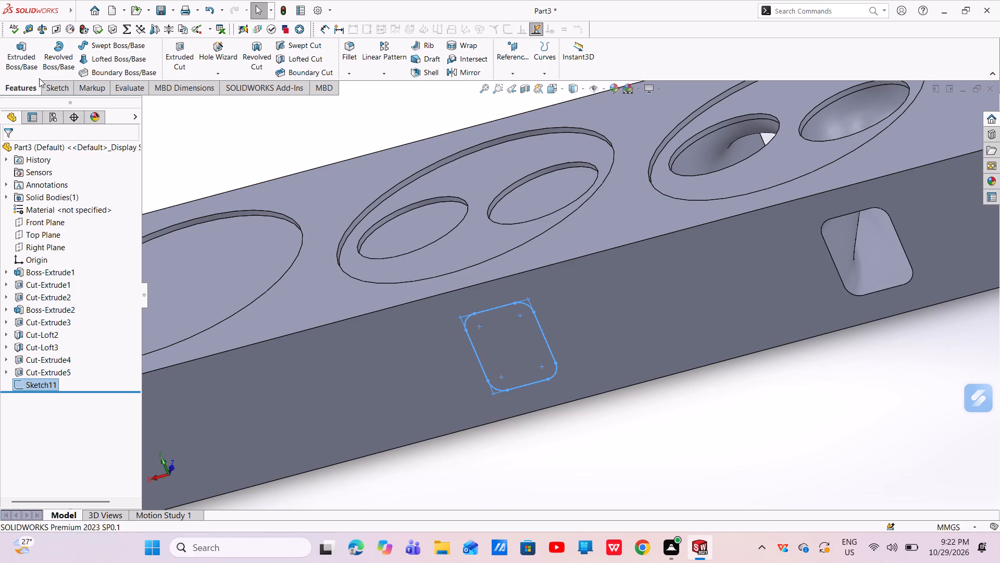
# Create a lofted cut from the rounded rectangle sketch to the bottom edge of the nearest pocket in the middle recess.
pyautogui.click(302, 59)
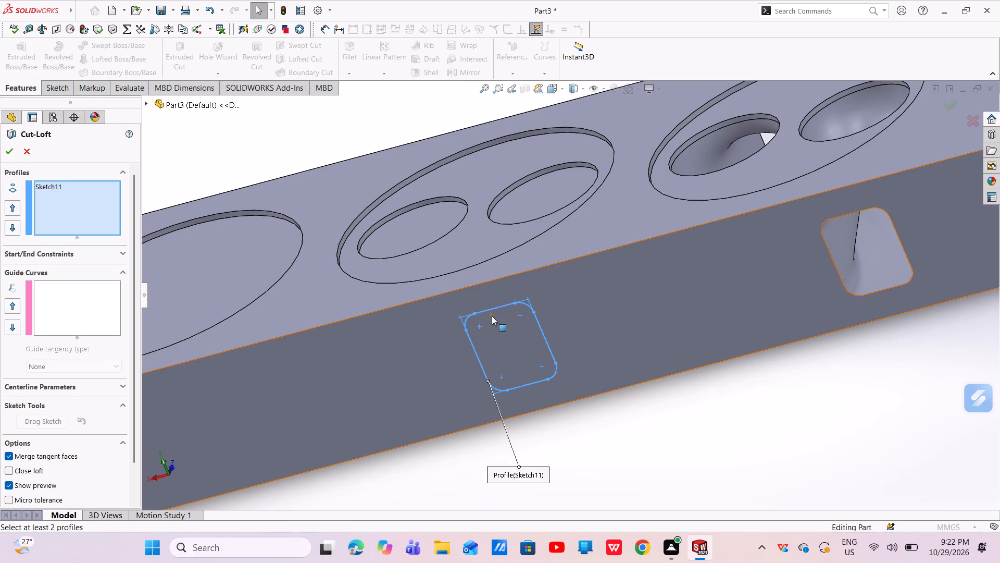
pyautogui.click(495, 309)
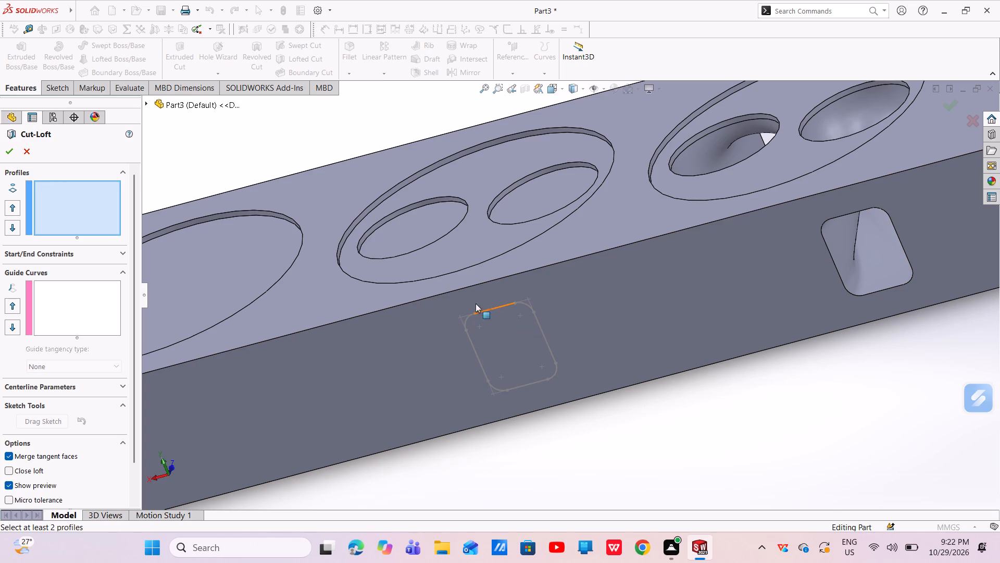
pyautogui.click(64, 189)
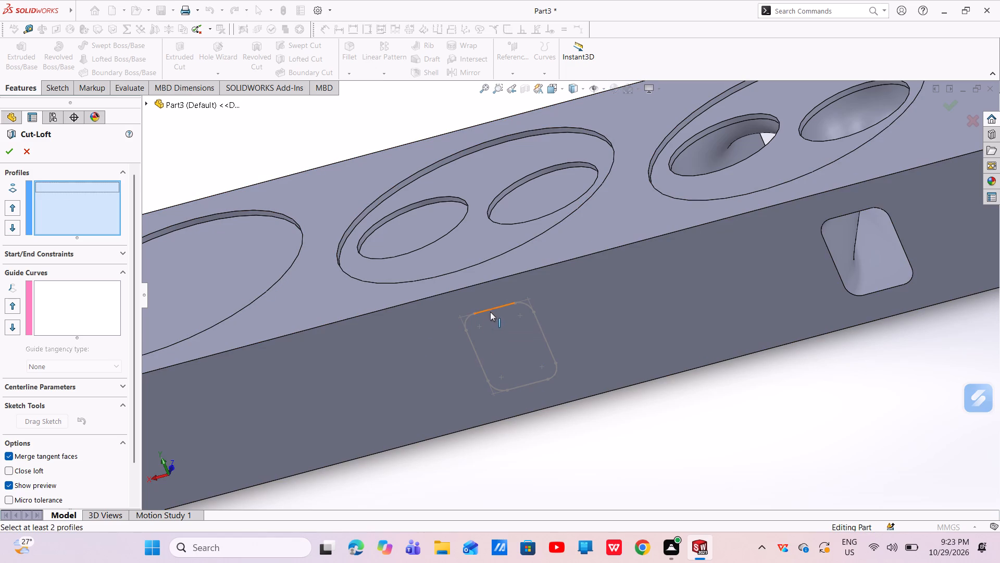
pyautogui.click(491, 311)
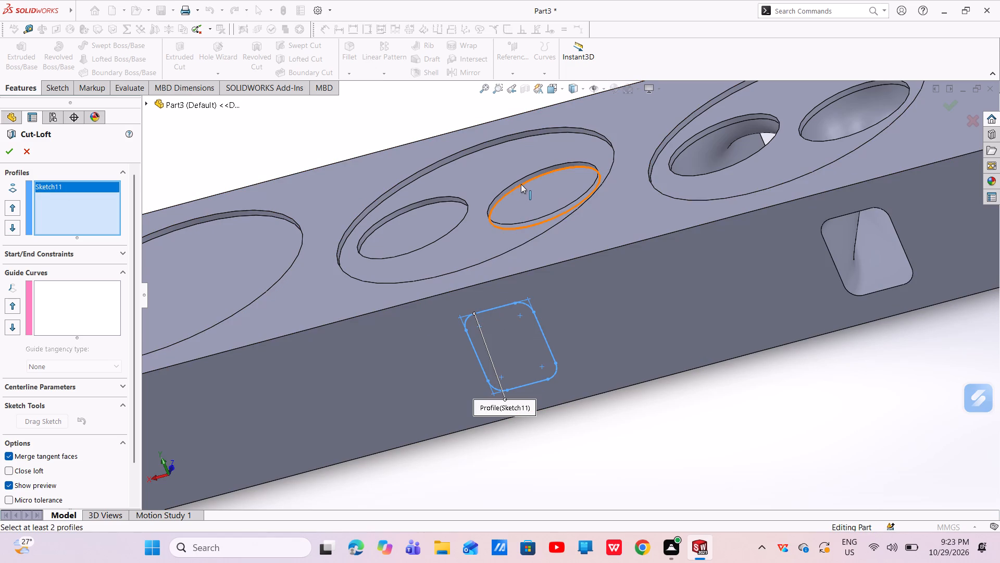
pyautogui.click(521, 184)
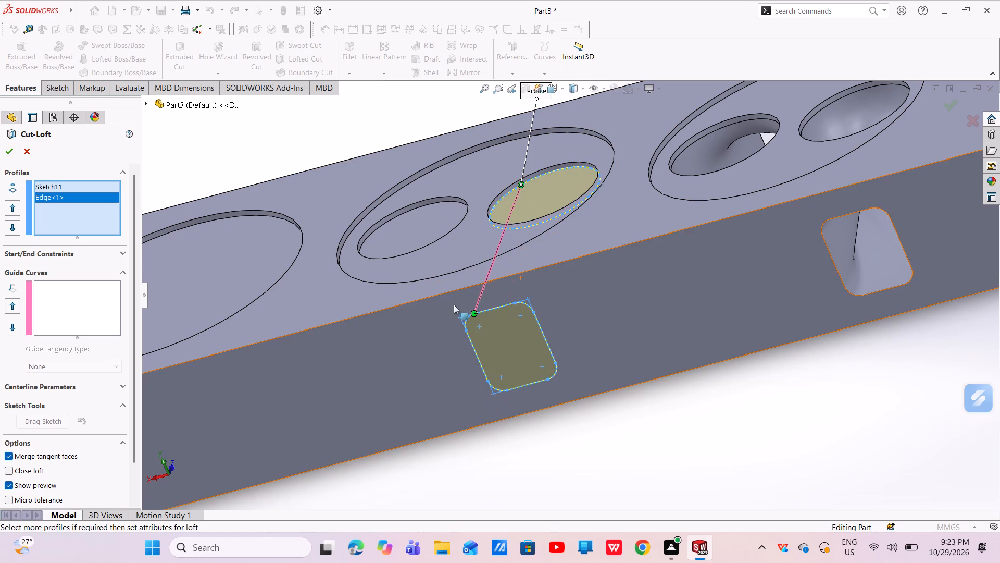
pyautogui.click(15, 152)
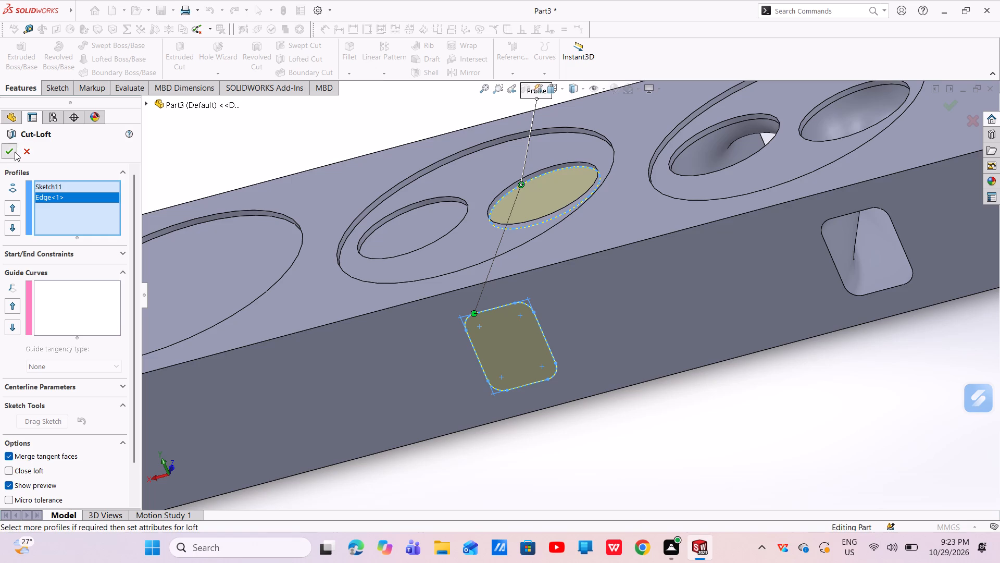
# On the opposite long side face, sketch a corner rectangle about 36 mm wide and 37 mm high near the middle recess's uncut pocket.
pyautogui.scroll(3, 524, 354)
pyautogui.moveTo(525, 347); pyautogui.dragTo(569, 331, button='middle')
pyautogui.scroll(-1, 565, 331)
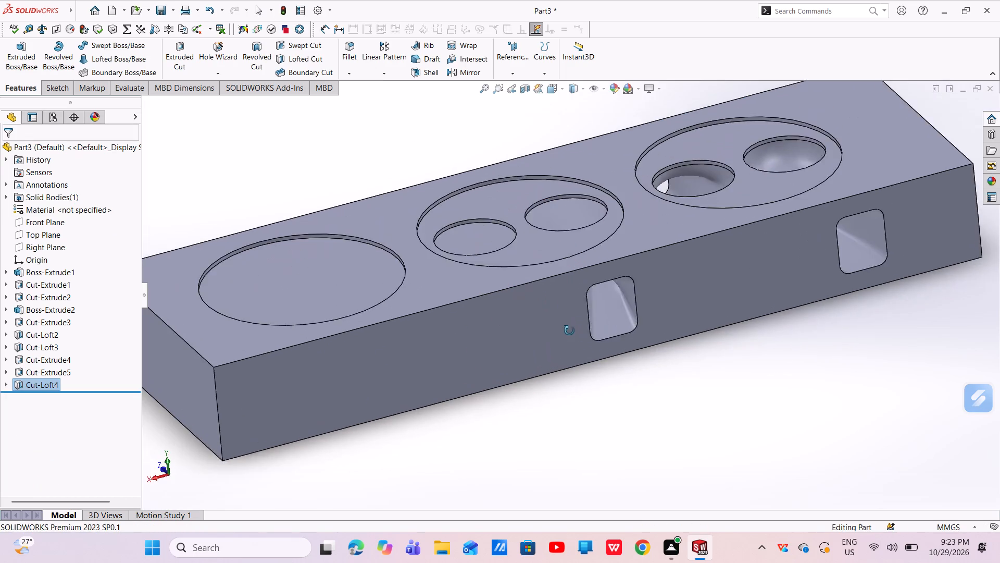
pyautogui.moveTo(569, 331); pyautogui.dragTo(705, 448, button='middle')
pyautogui.click(524, 214)
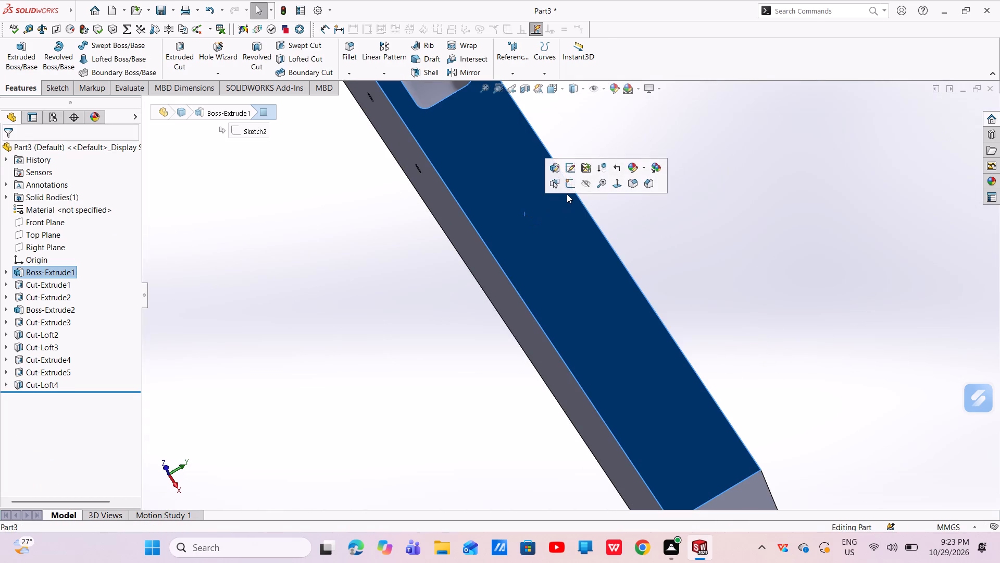
pyautogui.click(567, 189)
pyautogui.scroll(-3, 572, 260)
pyautogui.moveTo(567, 262); pyautogui.dragTo(566, 263, button='middle')
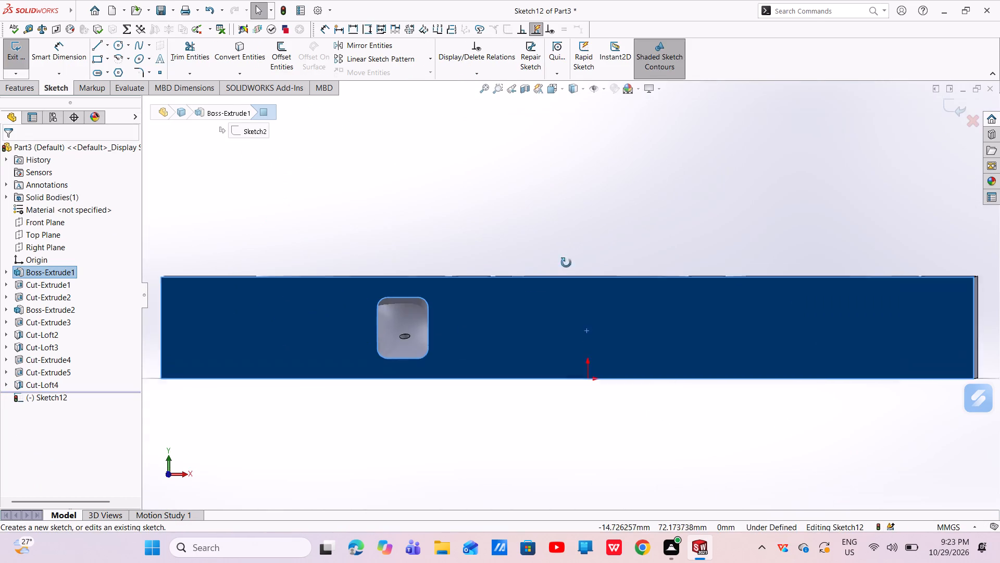
pyautogui.moveTo(566, 263); pyautogui.dragTo(566, 332, button='middle')
pyautogui.scroll(2, 566, 359)
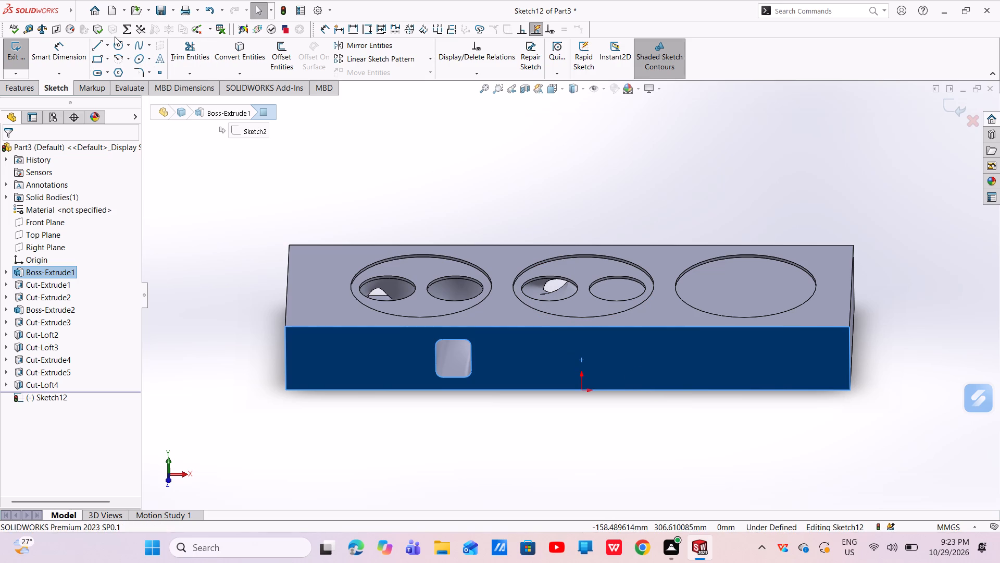
pyautogui.click(97, 59)
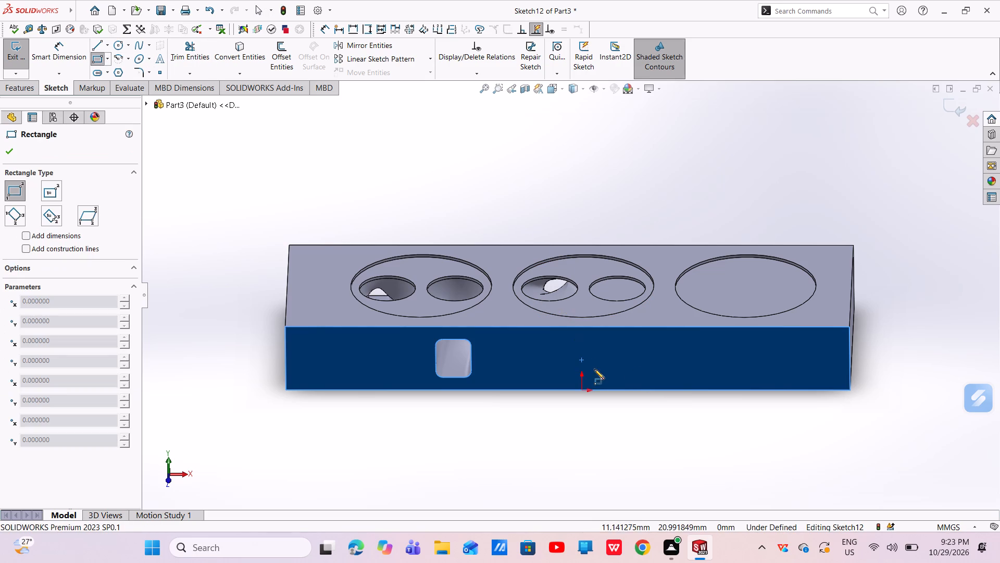
pyautogui.scroll(-2, 594, 369)
pyautogui.click(615, 381)
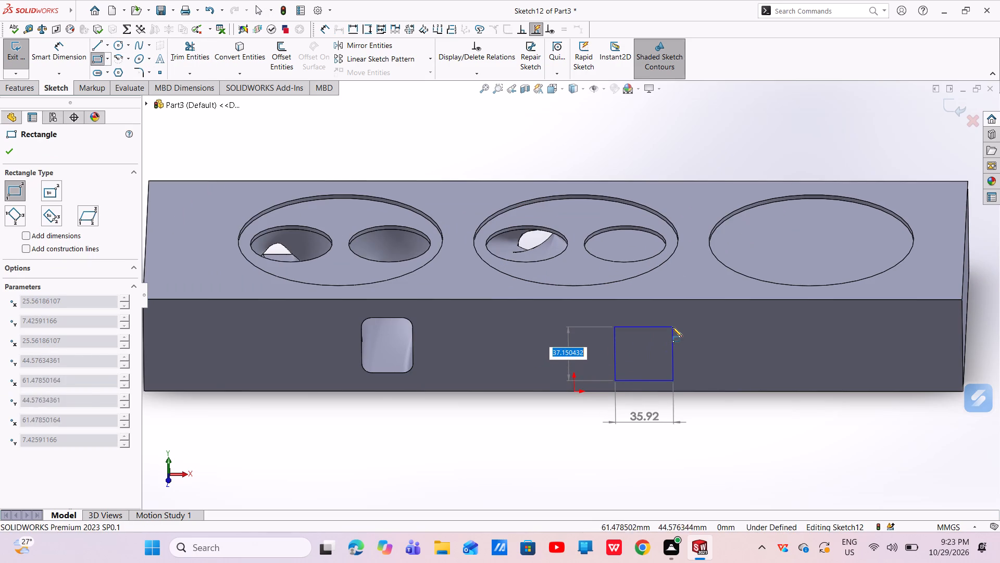
pyautogui.click(672, 327)
pyautogui.rightClick(672, 327)
pyautogui.click(690, 331)
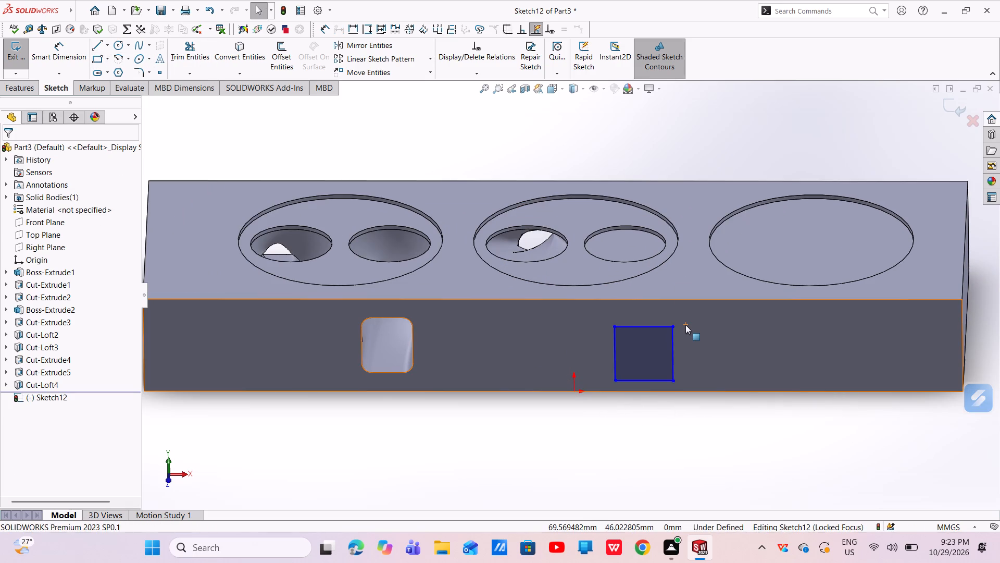
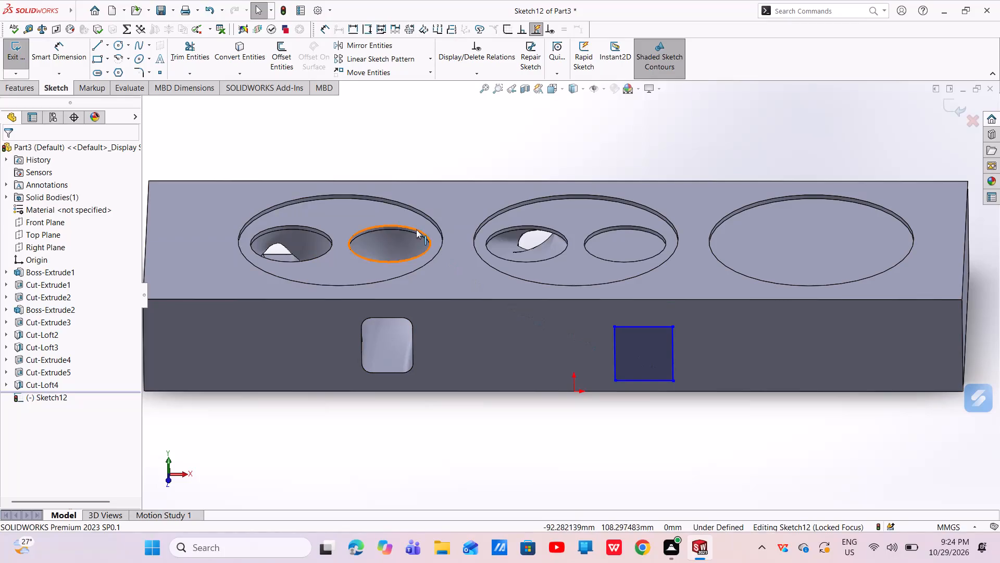
# Dimension the rectangle's bottom edge 12.7 mm above the block's lower edge.
pyautogui.click(72, 48)
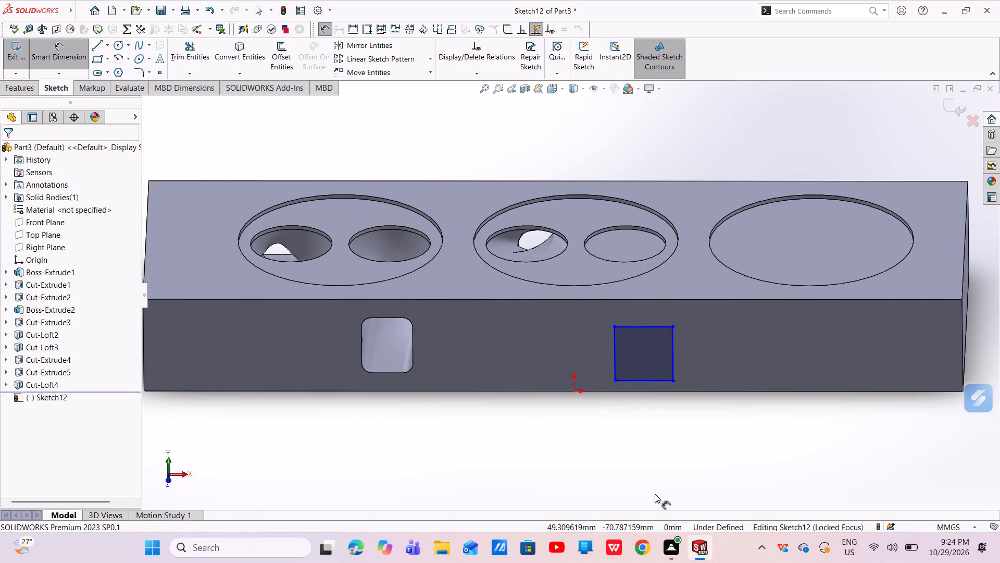
pyautogui.scroll(-4, 735, 471)
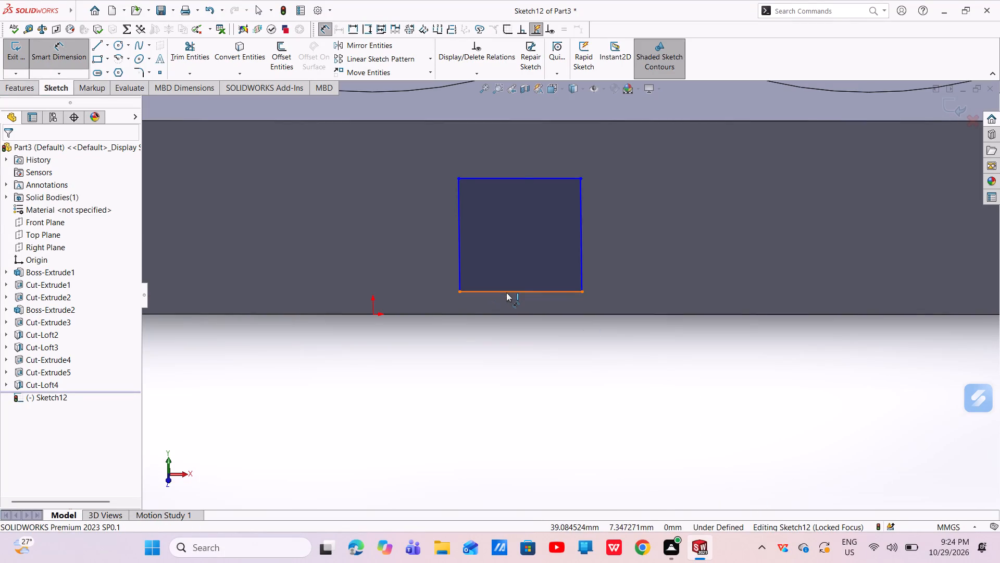
pyautogui.click(506, 292)
pyautogui.click(526, 315)
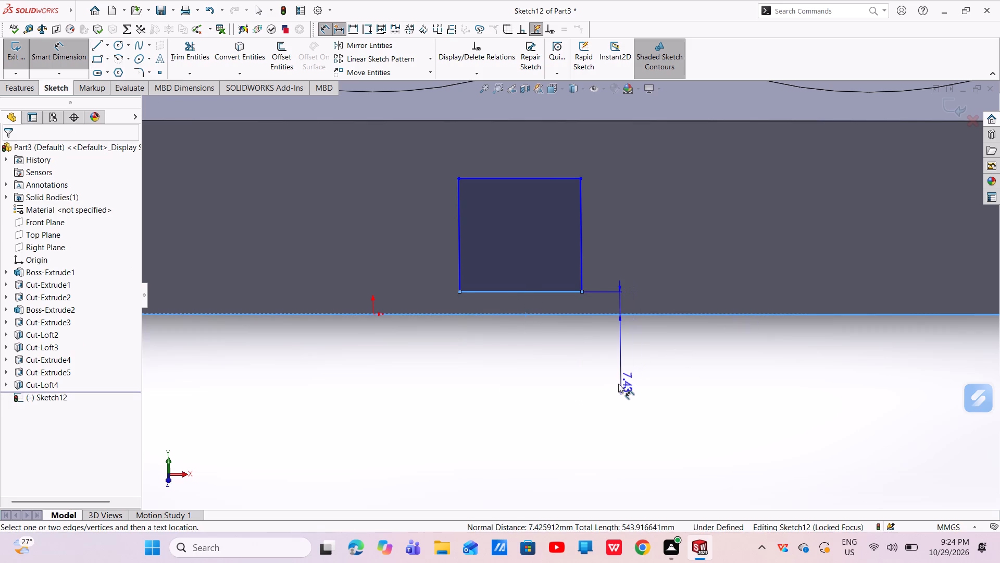
pyautogui.click(618, 384)
pyautogui.press('BackSpace')
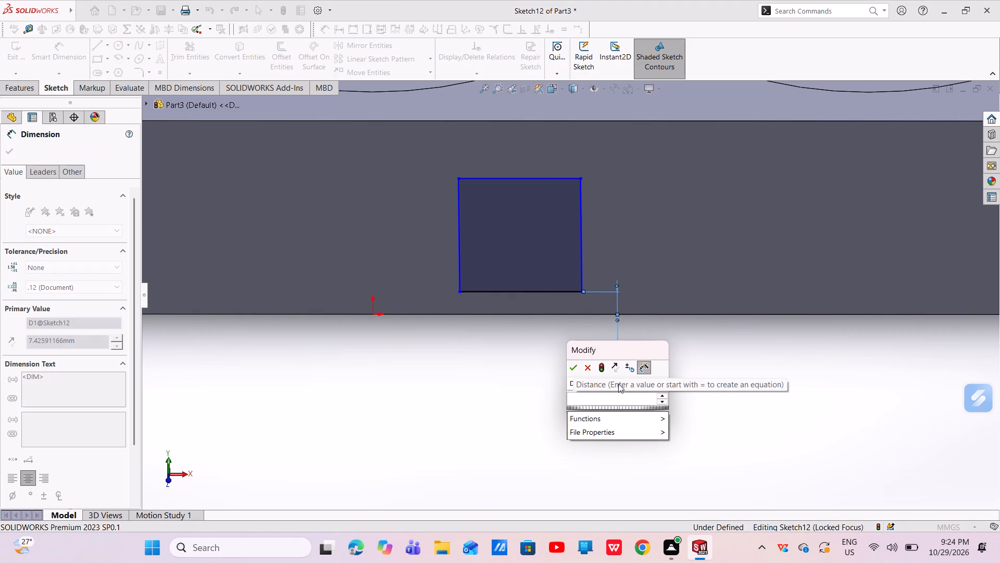
pyautogui.write('12.7')
pyautogui.press('Return')
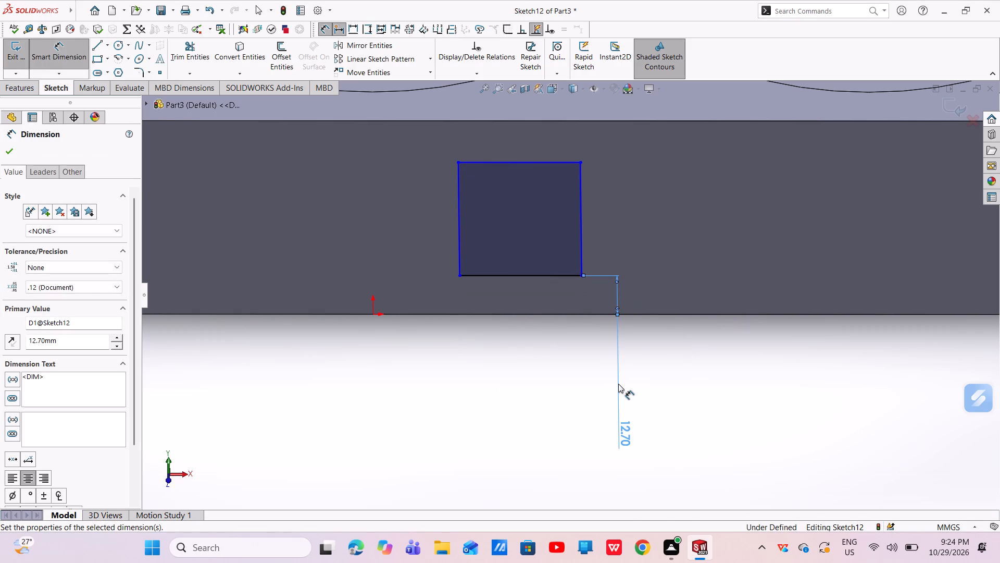
# Dimension the rectangle 38.1 mm high and 31.75 mm wide.
pyautogui.scroll(3, 600, 396)
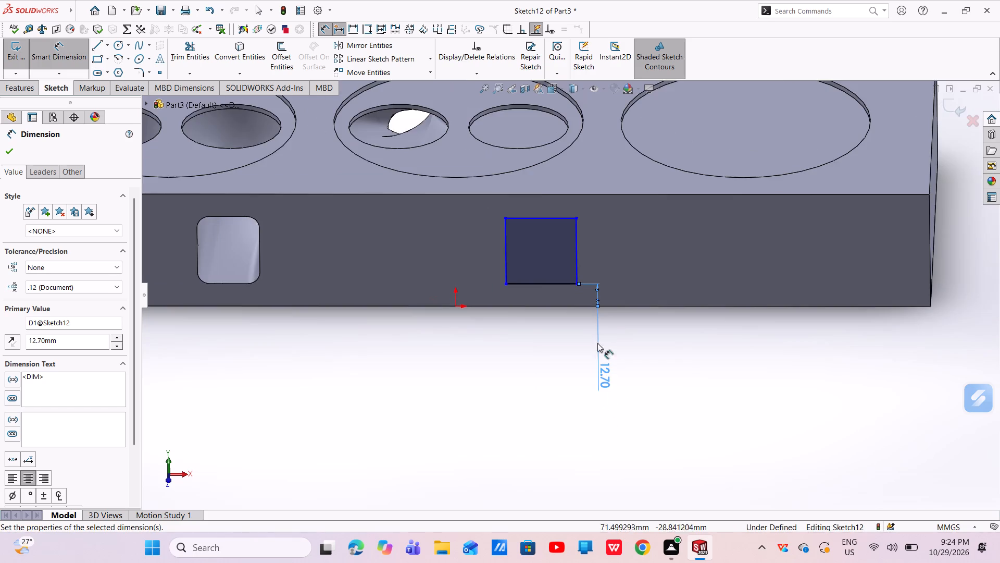
pyautogui.scroll(-2, 543, 195)
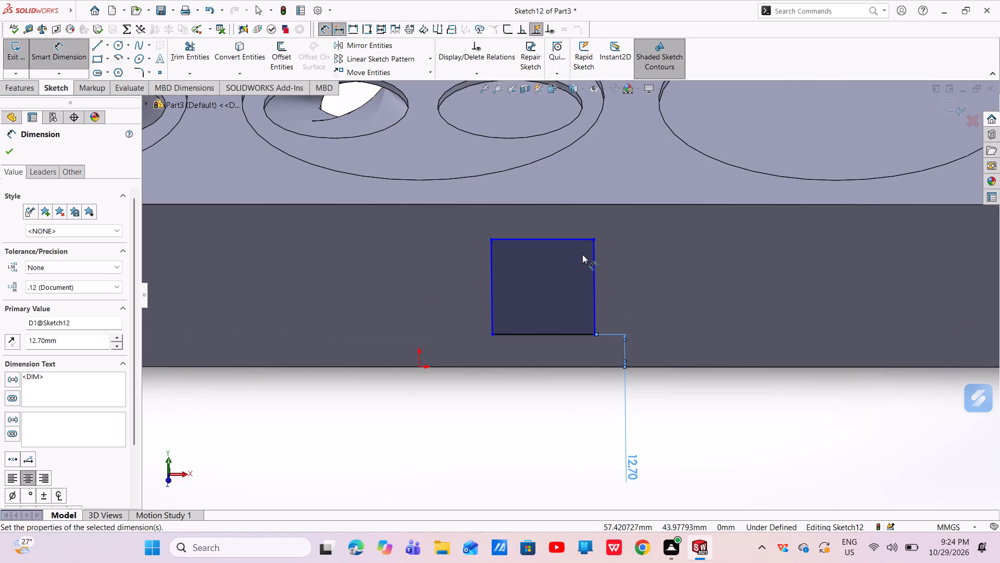
pyautogui.click(592, 281)
pyautogui.click(640, 289)
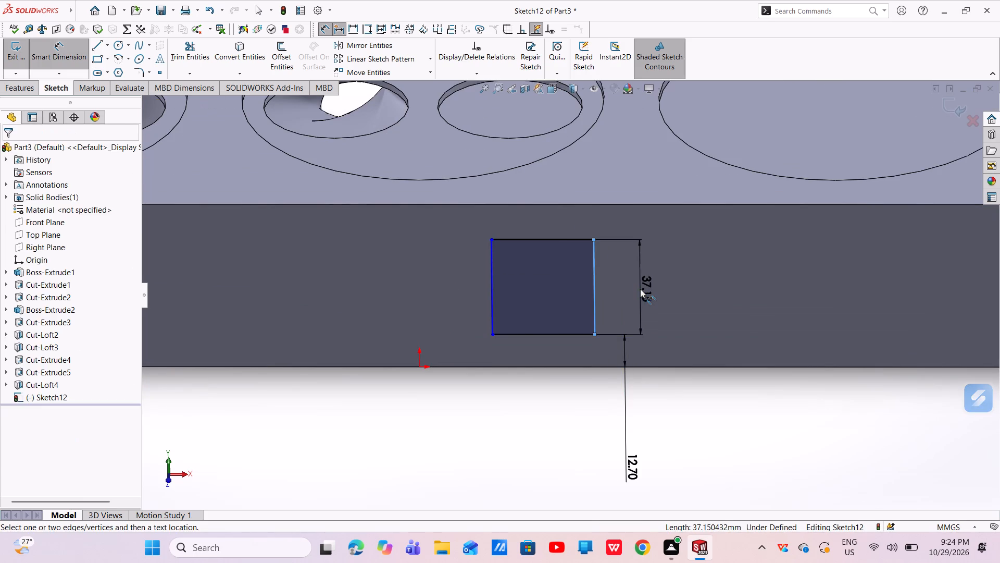
pyautogui.press('BackSpace')
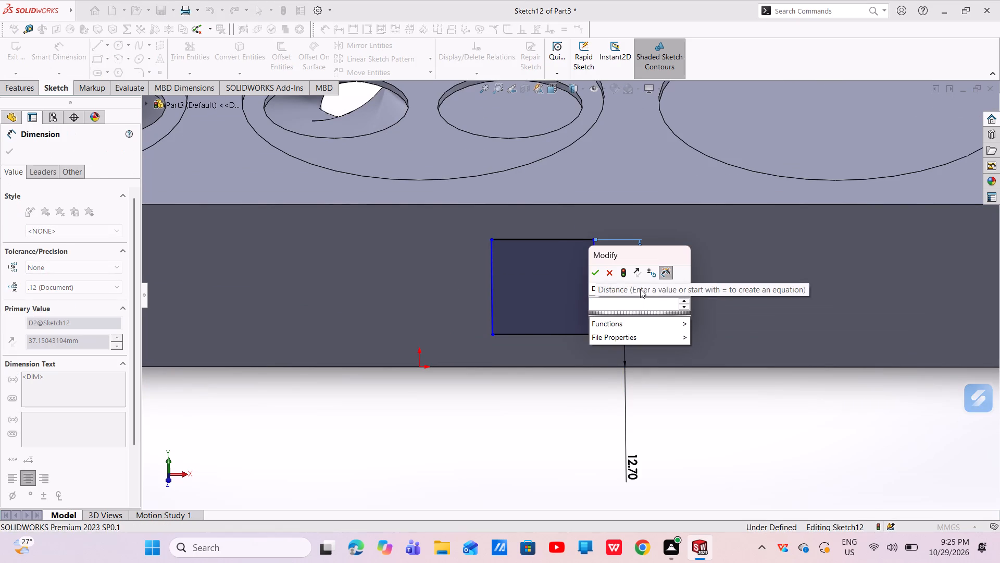
pyautogui.write('38')
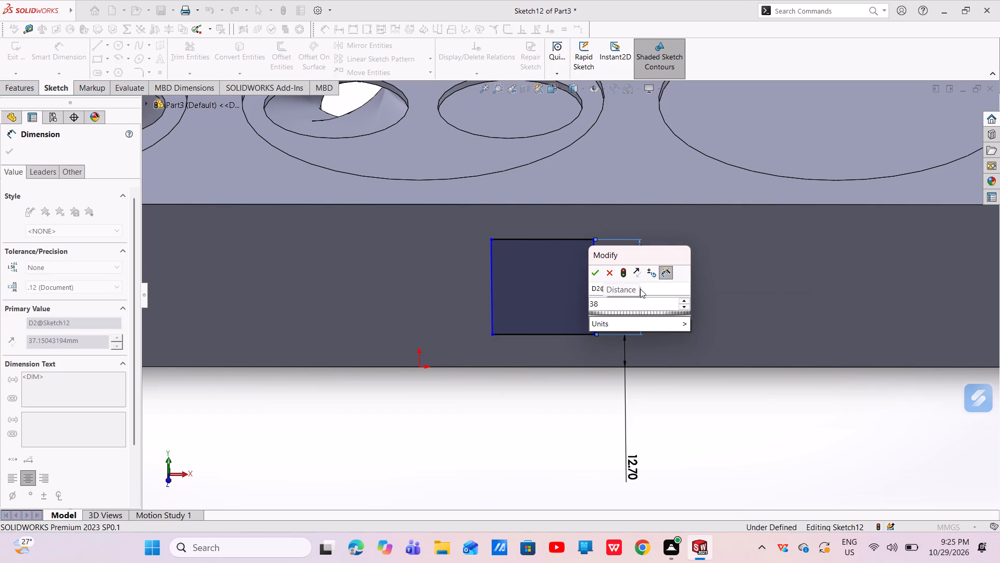
pyautogui.press('.')
pyautogui.press('1')
pyautogui.press('Return')
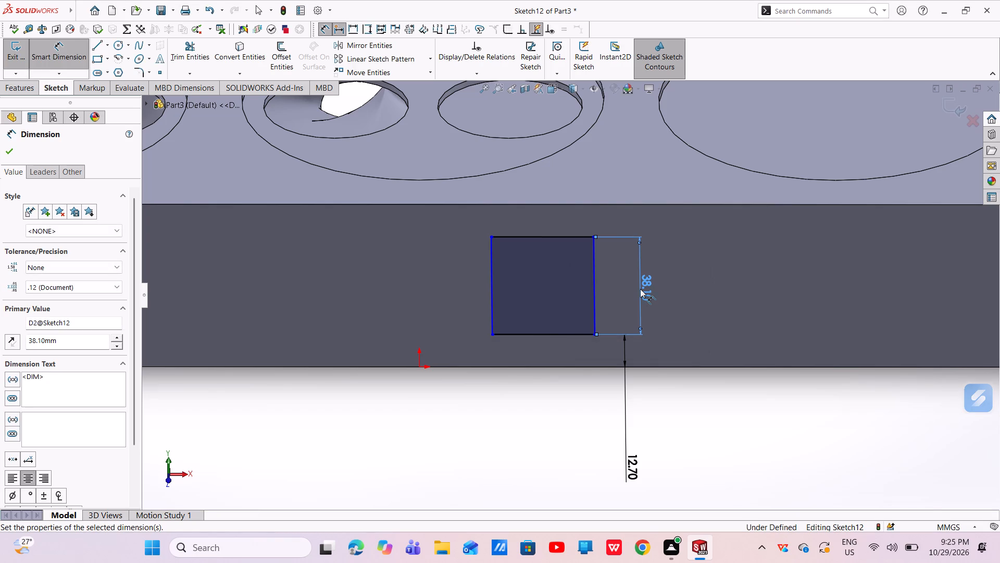
pyautogui.click(551, 236)
pyautogui.click(544, 227)
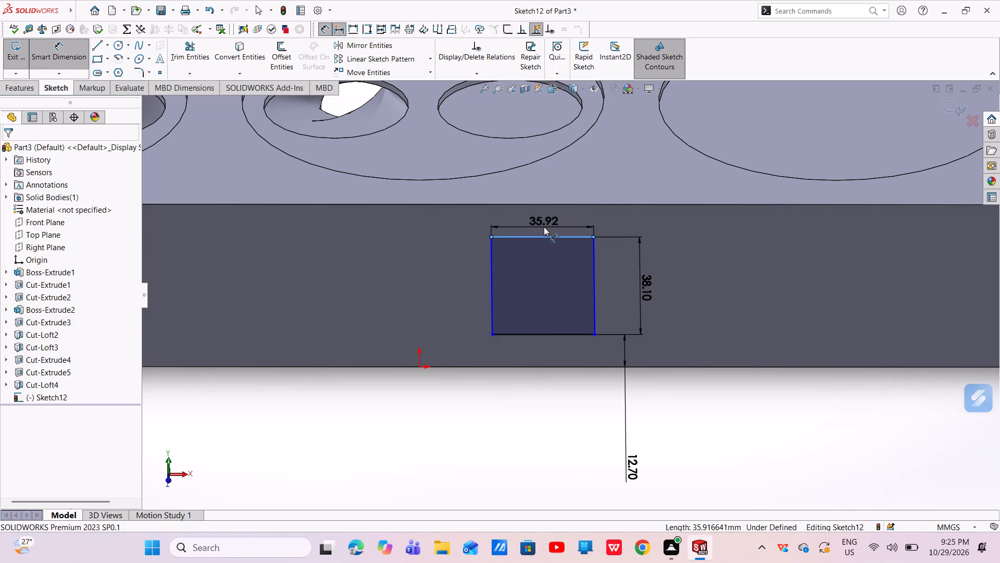
pyautogui.press('BackSpace')
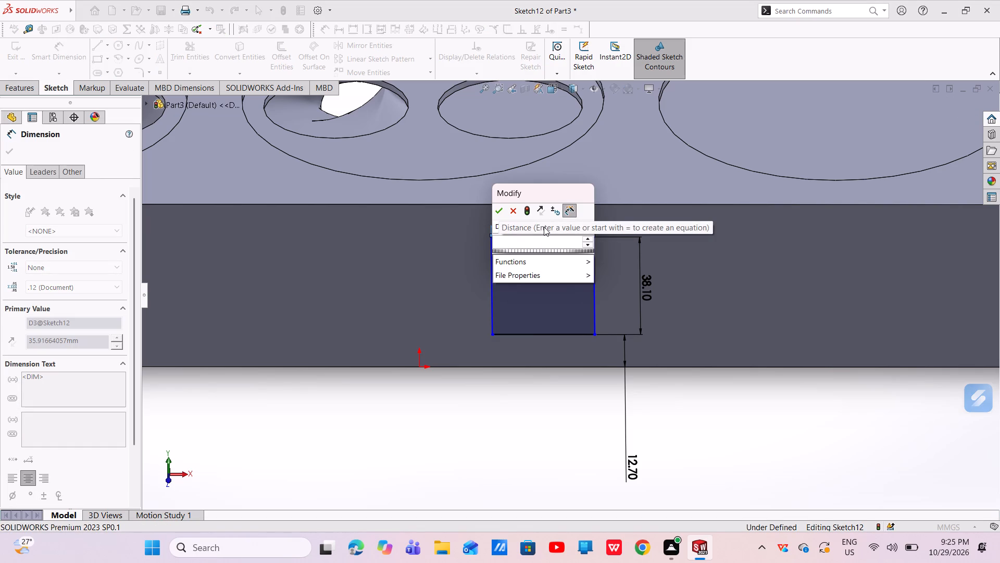
pyautogui.write('31.75')
pyautogui.press('Return')
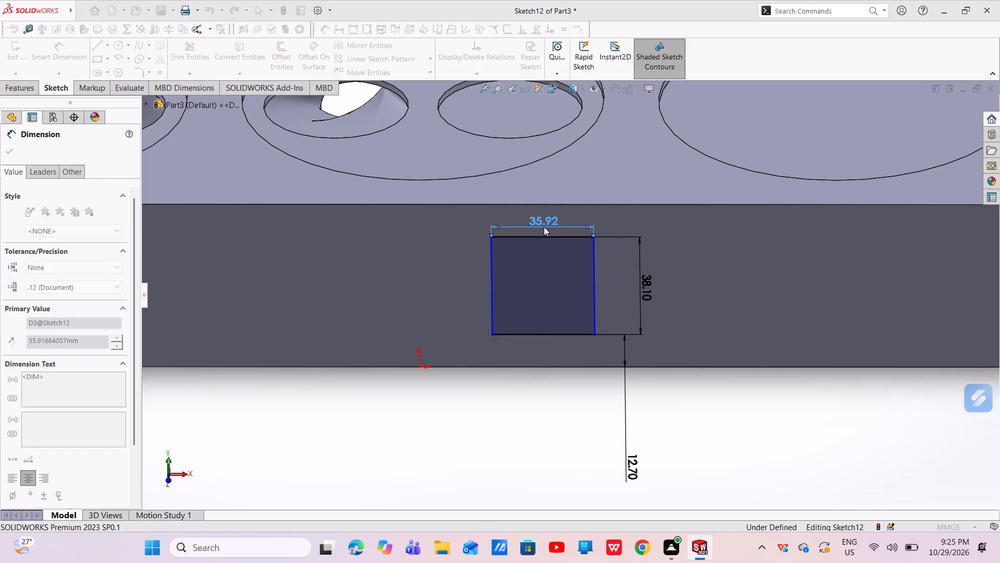
# Dimension the gap between the existing rounded port opening and the rectangle's nearest vertical side as 135.63 mm.
pyautogui.scroll(1, 466, 241)
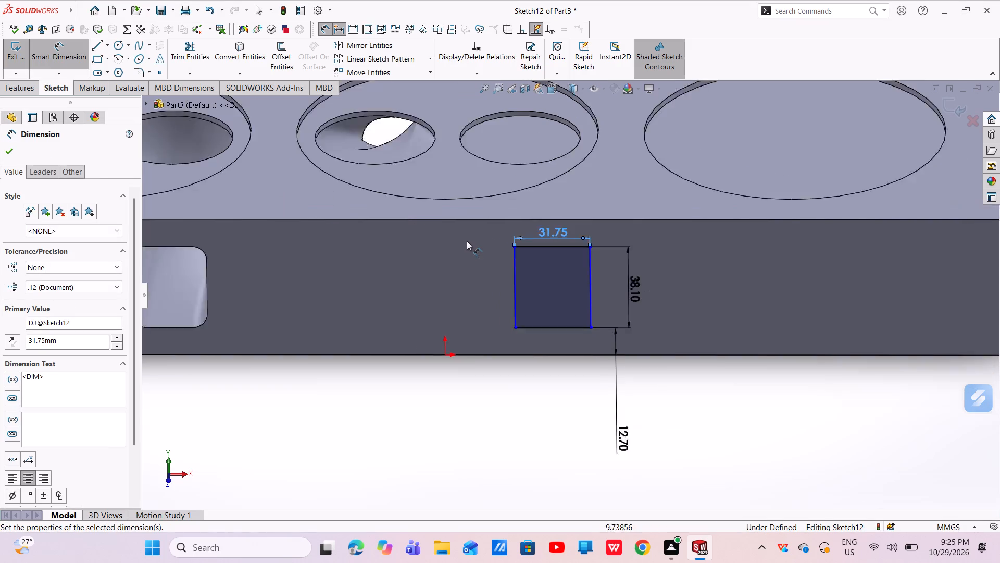
pyautogui.scroll(1, 467, 241)
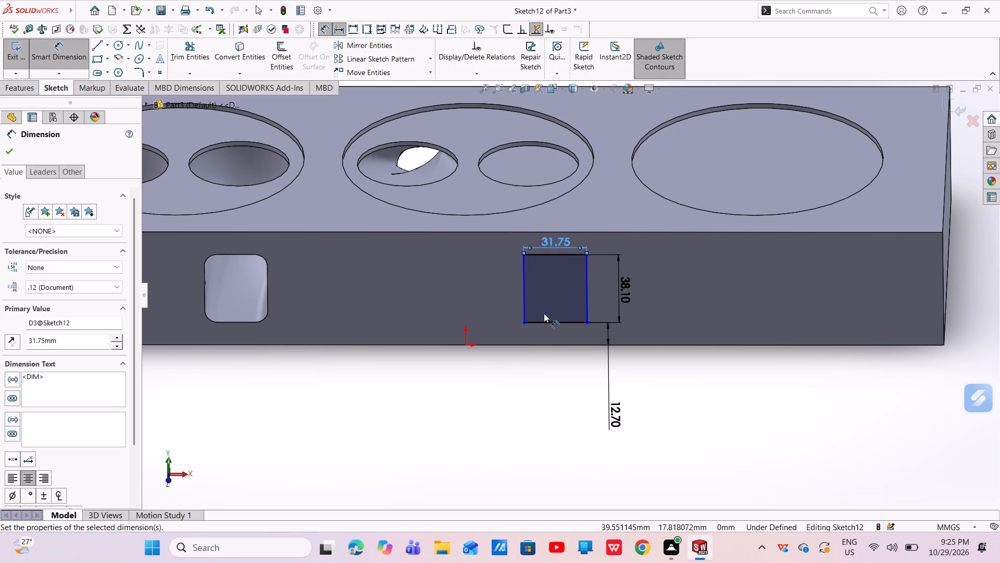
pyautogui.scroll(2, 420, 341)
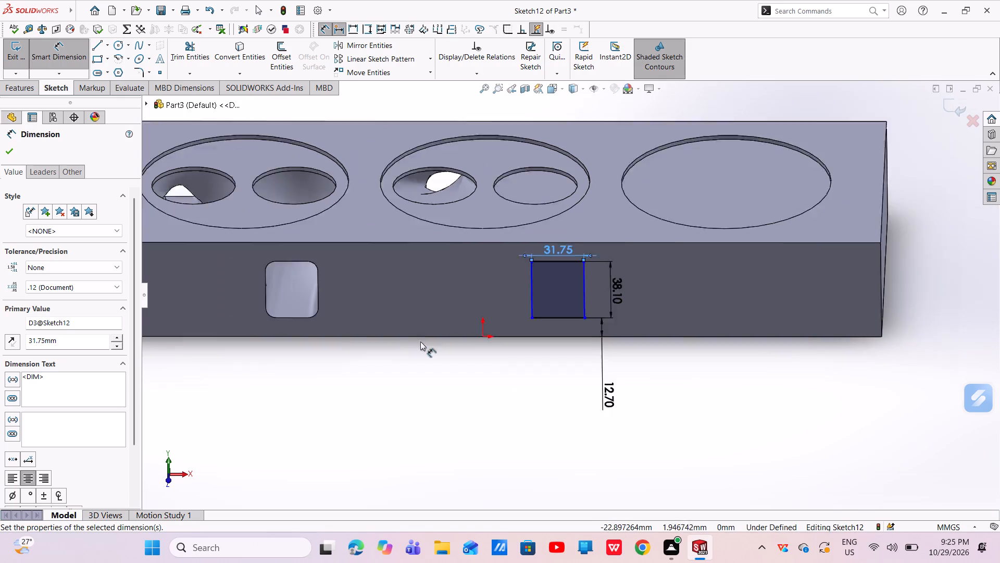
pyautogui.scroll(1, 420, 341)
pyautogui.scroll(-1, 475, 316)
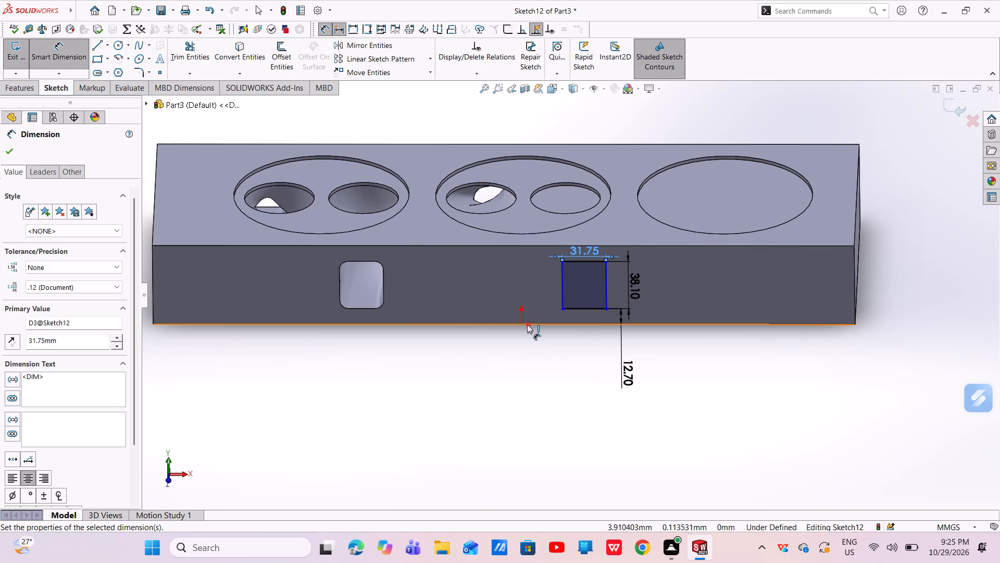
pyautogui.click(382, 291)
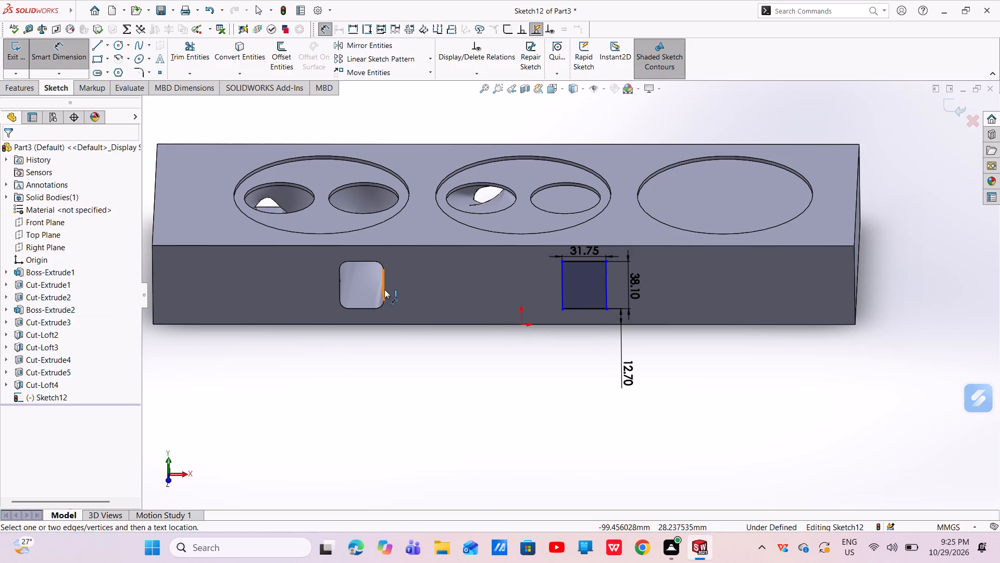
pyautogui.click(385, 289)
pyautogui.click(560, 288)
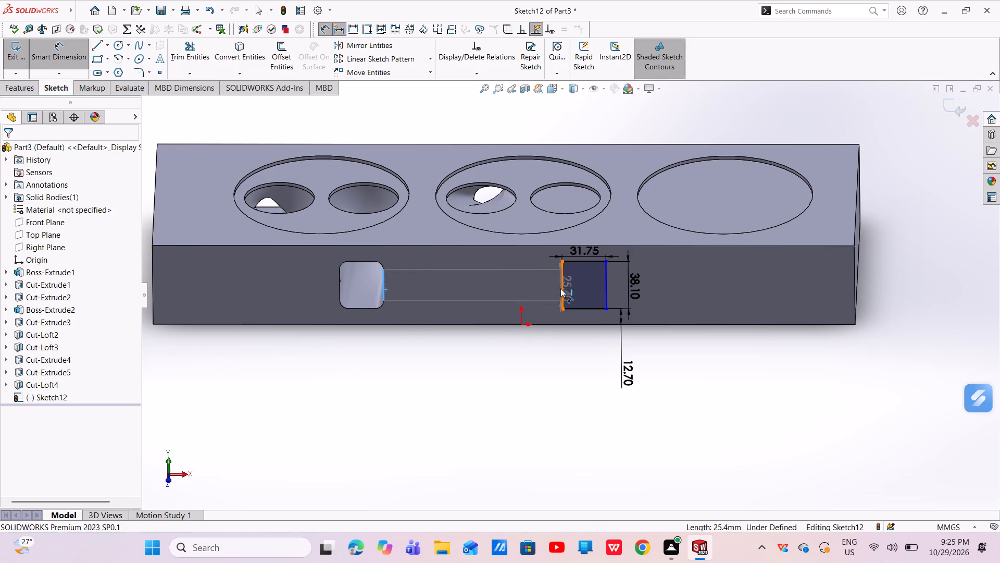
pyautogui.click(481, 379)
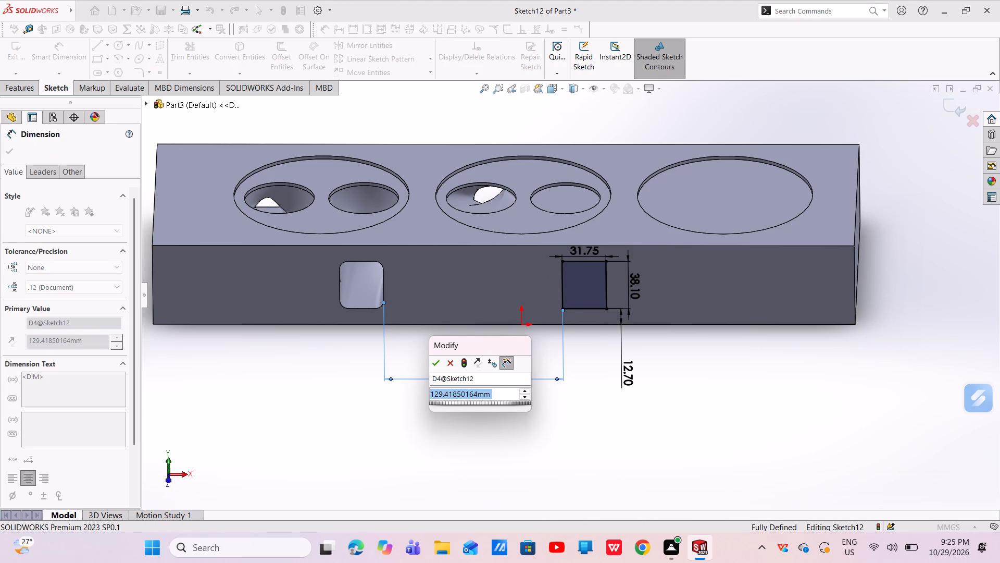
pyautogui.press('BackSpace')
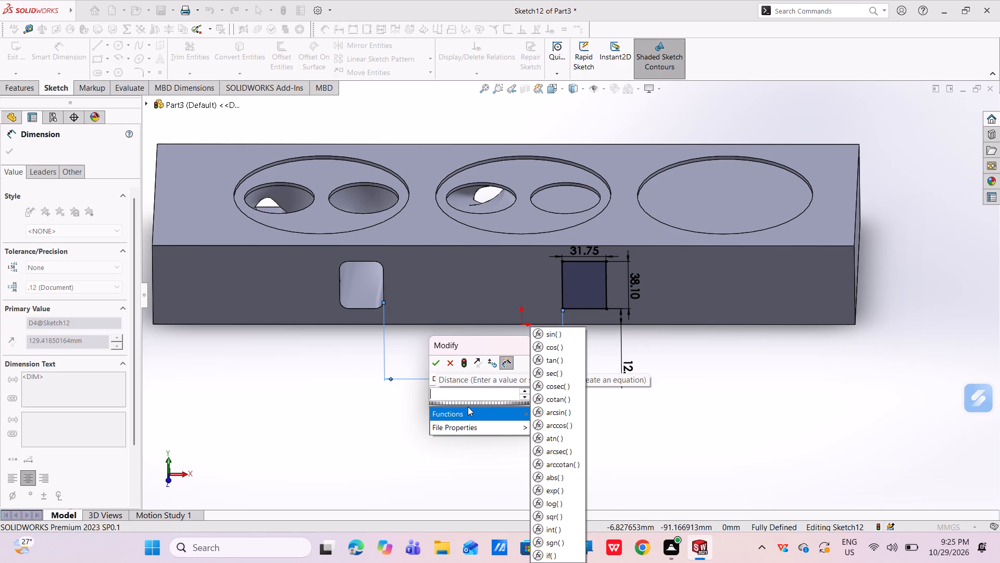
pyautogui.press('1')
pyautogui.press('3')
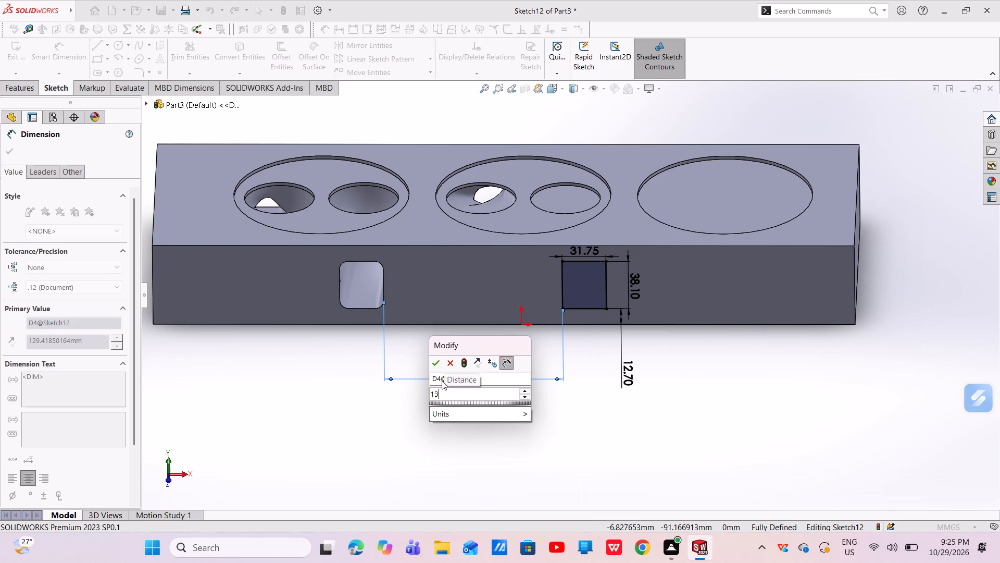
pyautogui.write('5.63')
pyautogui.press('Return')
pyautogui.scroll(3, 603, 436)
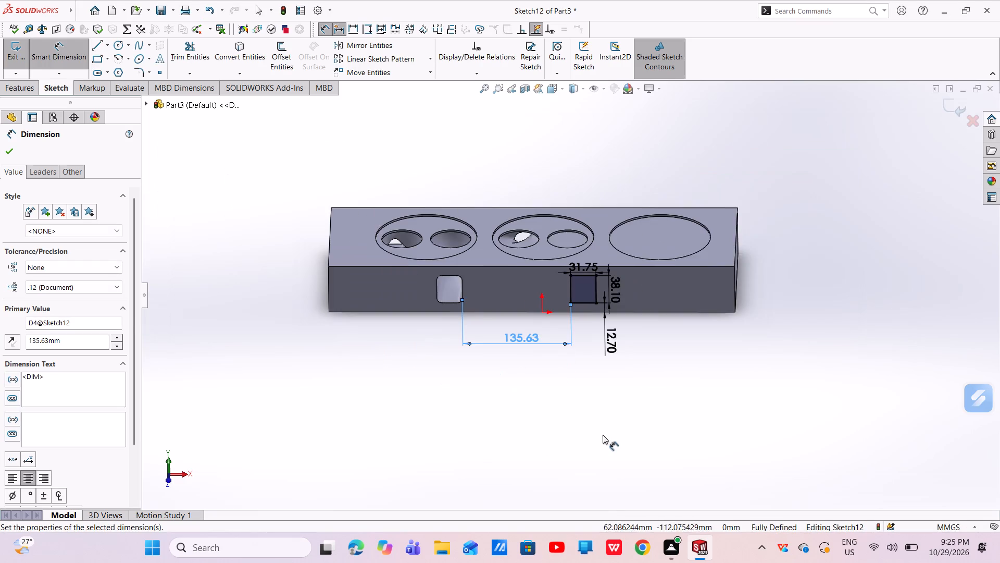
# Measure the distance between the facing straight edges of the two rounded port openings on the opposite long side face.
pyautogui.moveTo(582, 425); pyautogui.dragTo(737, 528, button='middle')
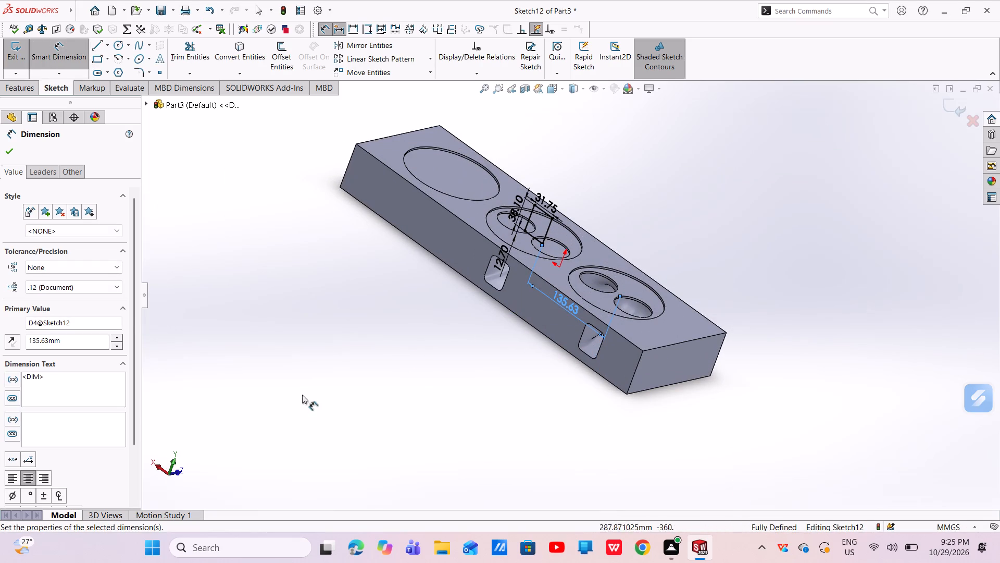
pyautogui.scroll(-2, 486, 336)
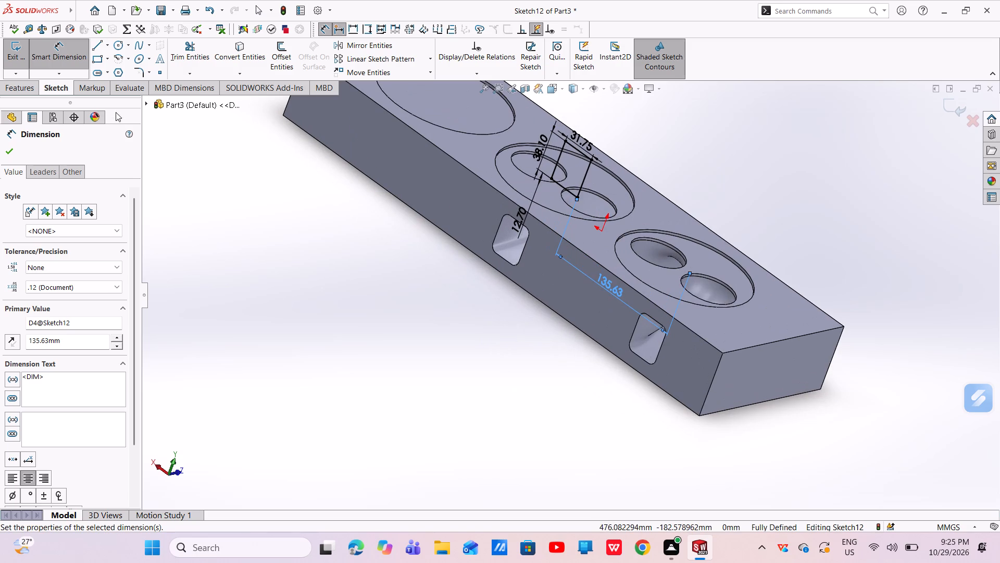
pyautogui.click(21, 87)
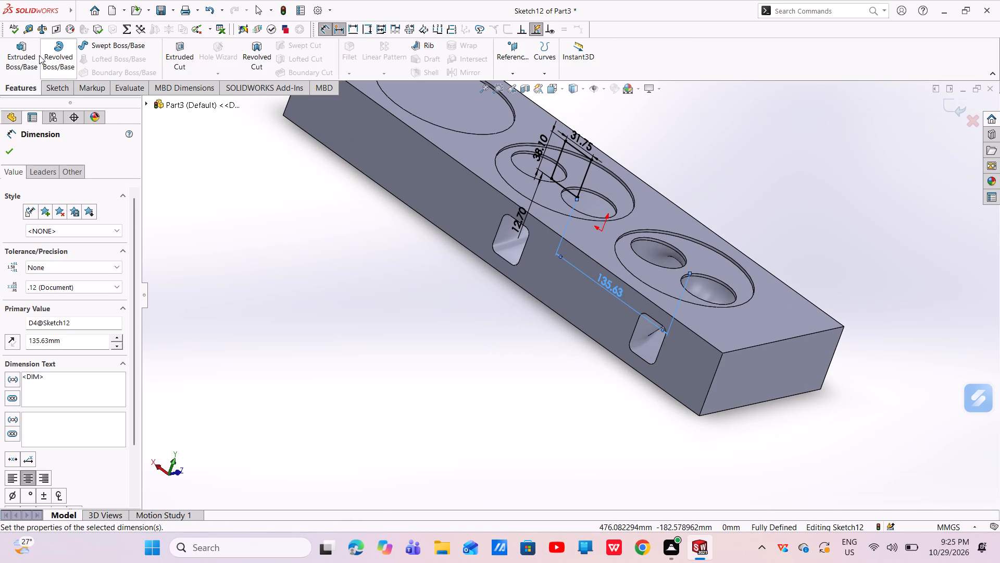
pyautogui.click(28, 29)
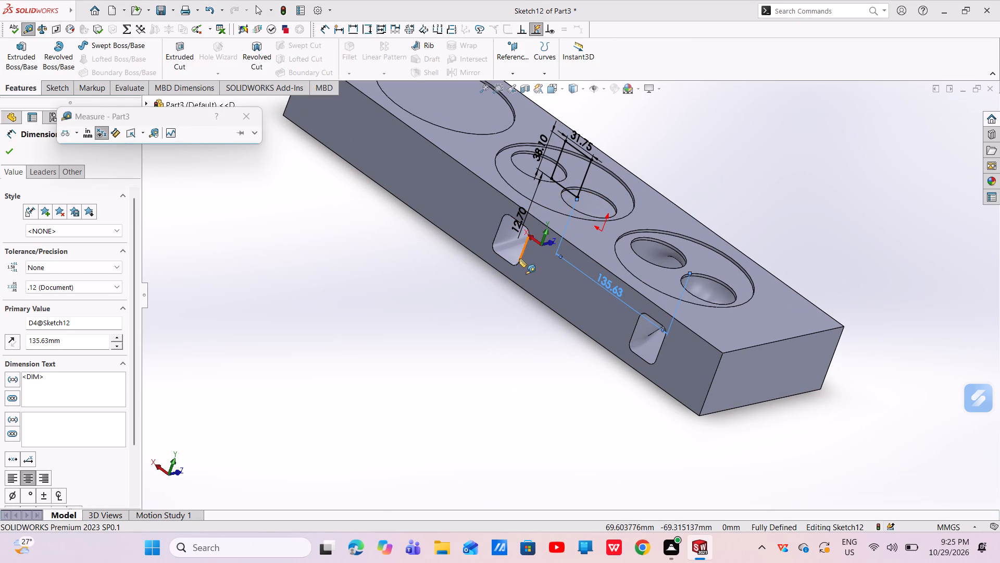
pyautogui.click(519, 259)
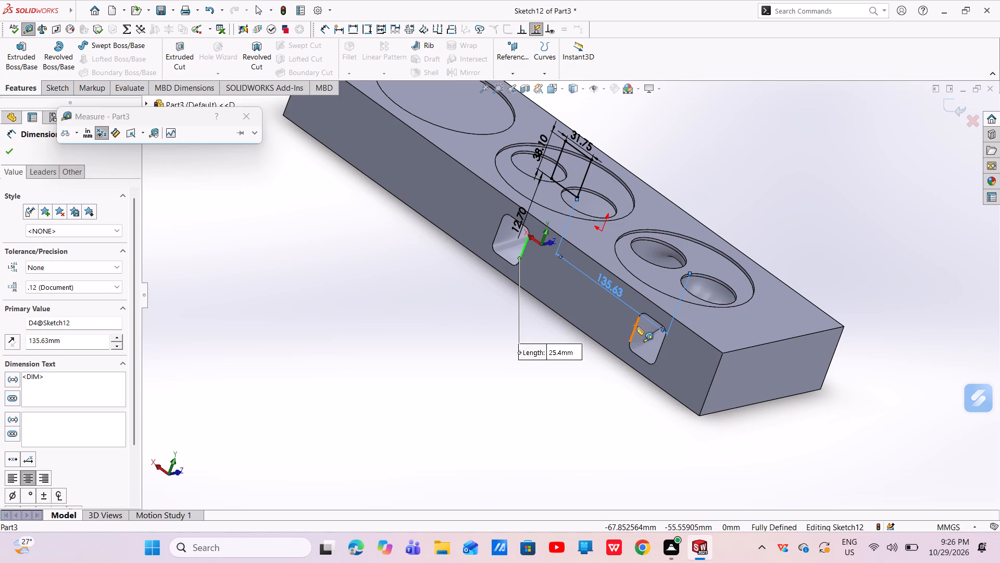
pyautogui.click(636, 325)
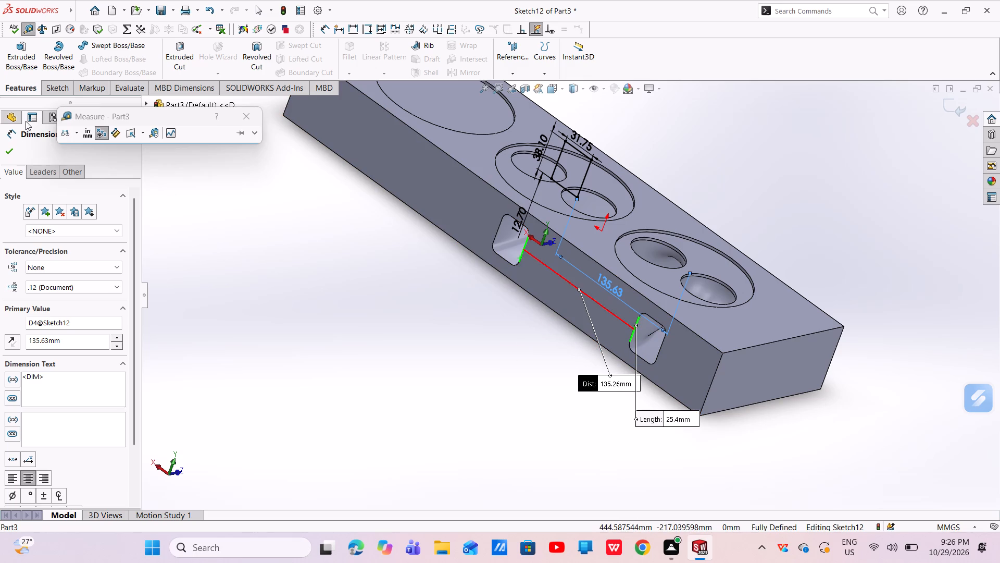
pyautogui.click(12, 156)
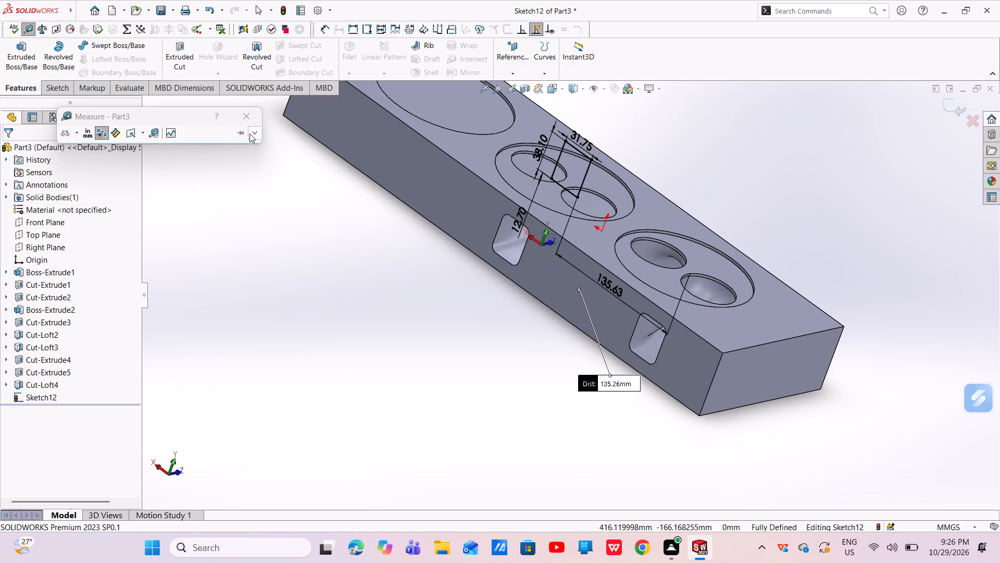
pyautogui.click(249, 120)
# Set the gap between the existing port opening and the sketched rectangle to 135.26 mm.
pyautogui.scroll(3, 451, 281)
pyautogui.moveTo(668, 310); pyautogui.dragTo(545, 301, button='middle')
pyautogui.doubleClick(612, 292)
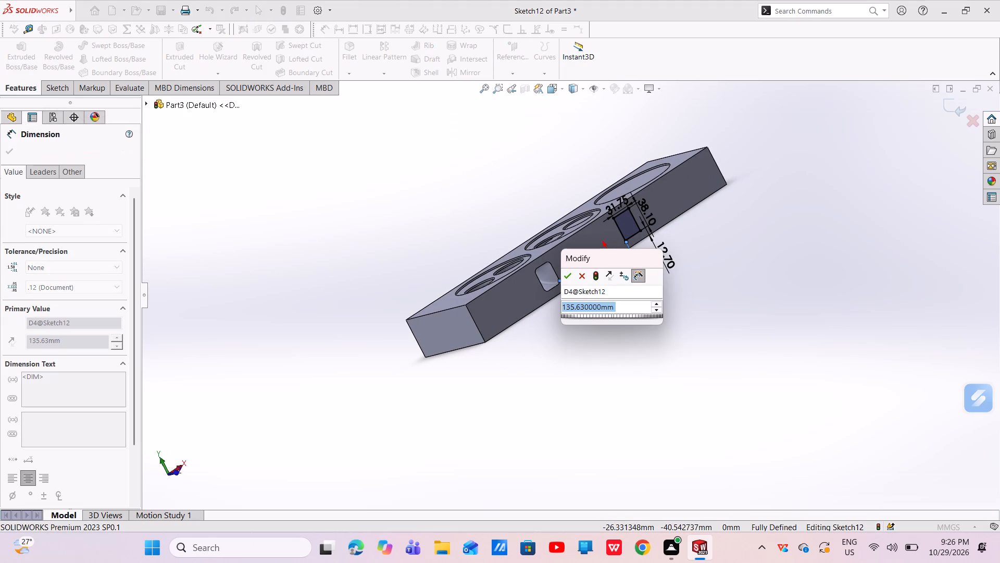
pyautogui.press('BackSpace')
pyautogui.write('135.26')
pyautogui.press('Return')
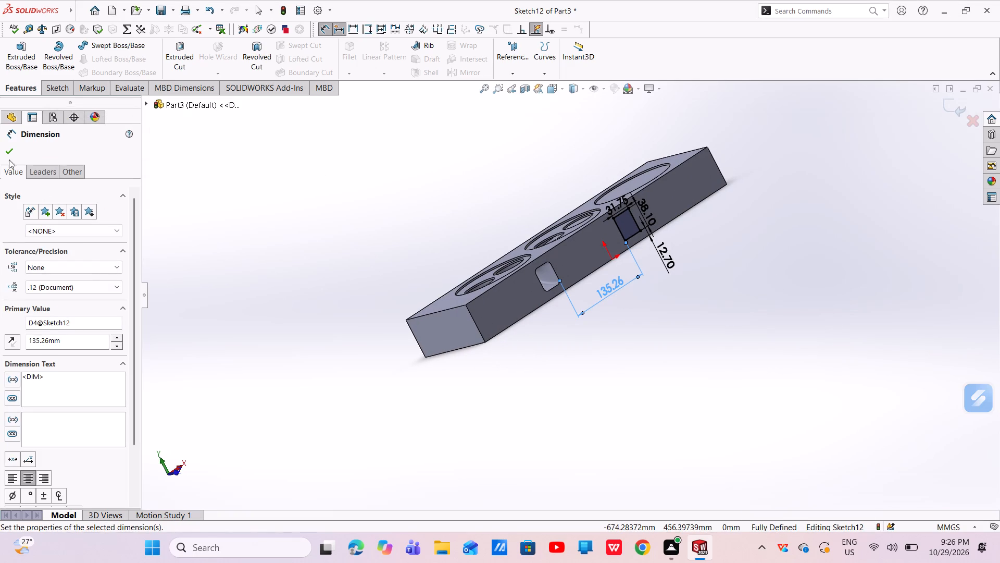
pyautogui.click(9, 155)
pyautogui.scroll(-5, 698, 211)
pyautogui.moveTo(511, 306); pyautogui.dragTo(501, 324, button='middle')
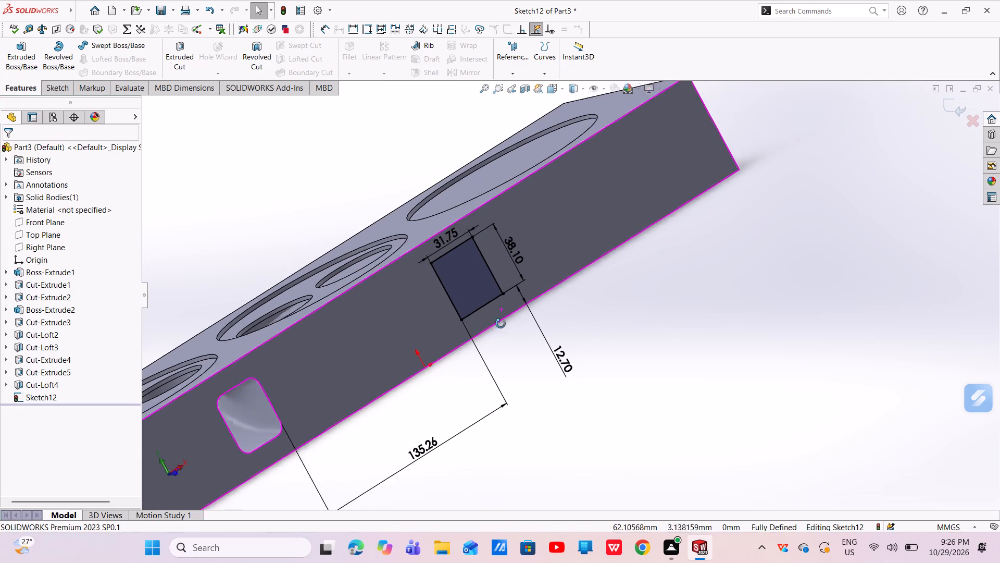
pyautogui.moveTo(501, 324); pyautogui.dragTo(499, 352, button='middle')
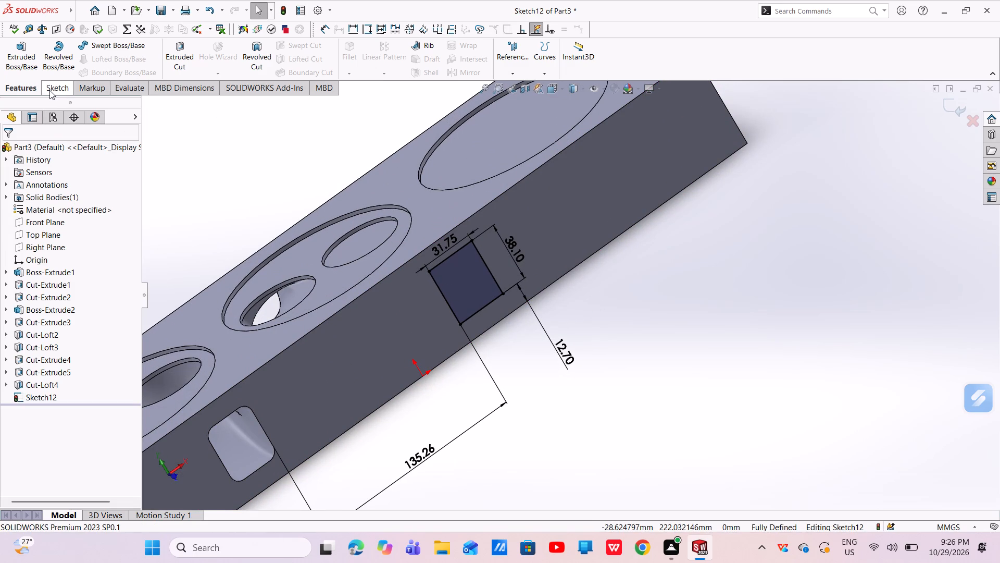
# Fillet all four corners of the sketched rectangle with a 6.35 mm radius and exit the sketch.
pyautogui.click(49, 90)
pyautogui.click(136, 66)
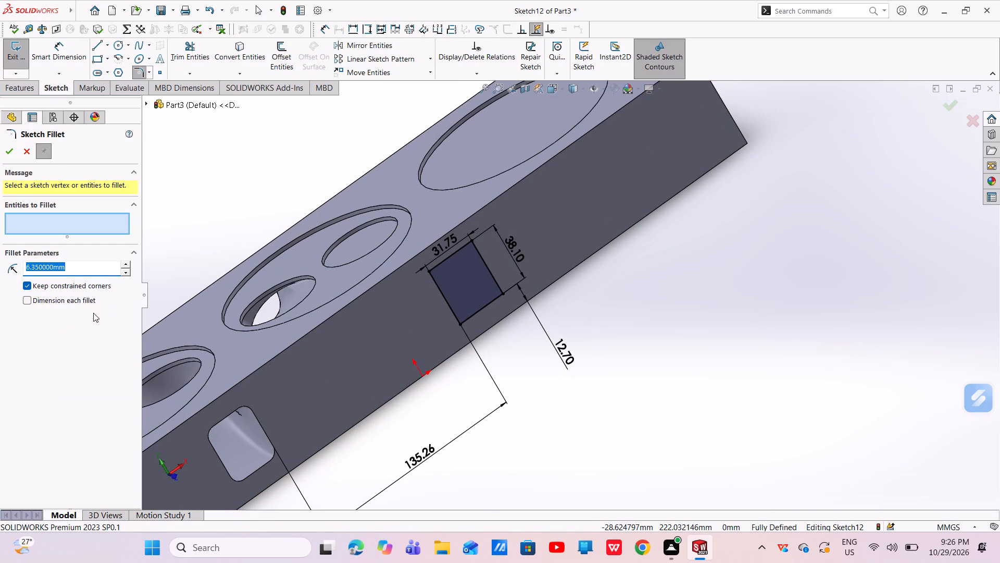
pyautogui.click(431, 271)
pyautogui.click(469, 242)
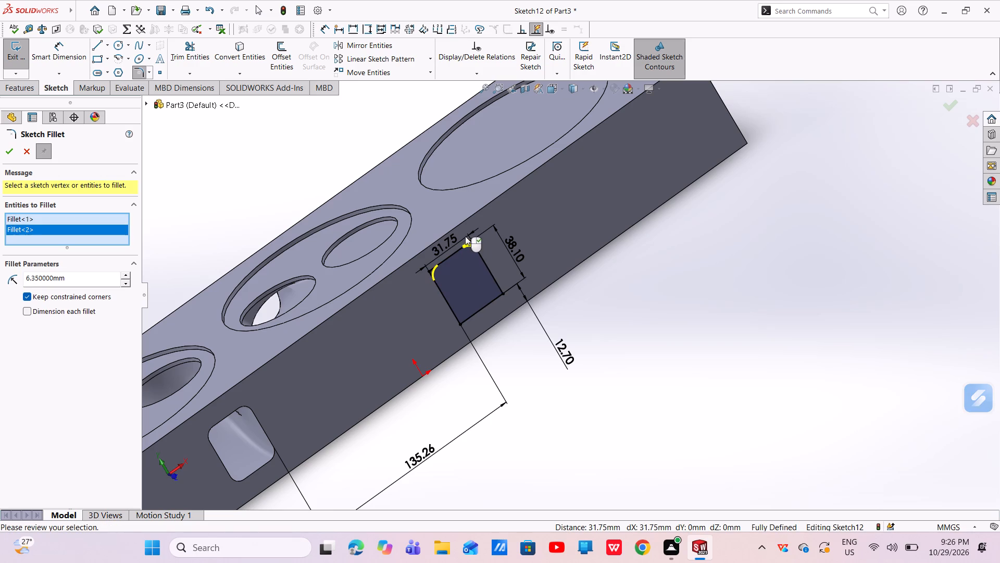
pyautogui.click(501, 292)
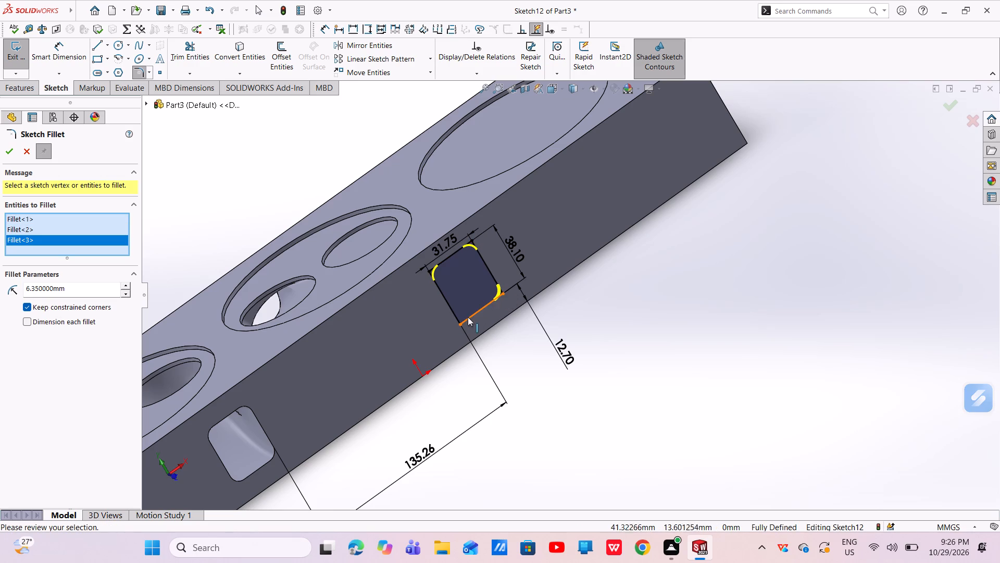
pyautogui.click(459, 322)
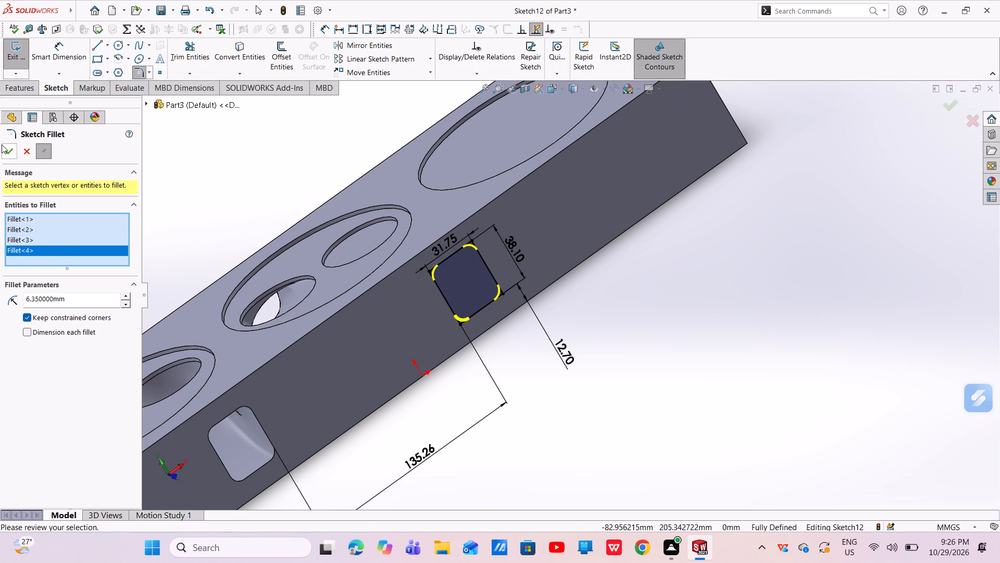
pyautogui.click(4, 153)
pyautogui.scroll(2, 396, 301)
pyautogui.moveTo(534, 316); pyautogui.dragTo(535, 408, button='middle')
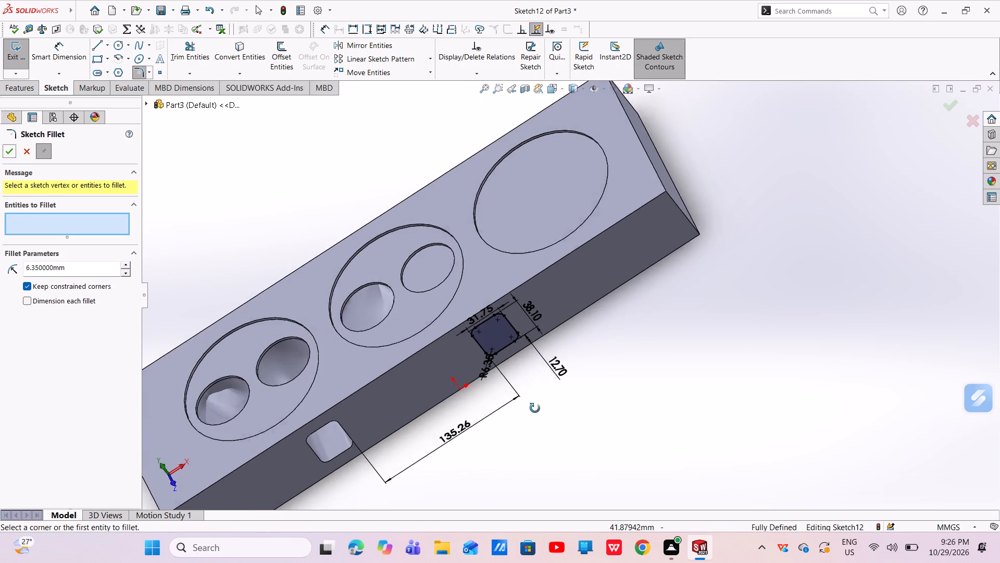
pyautogui.moveTo(535, 408); pyautogui.dragTo(539, 419, button='middle')
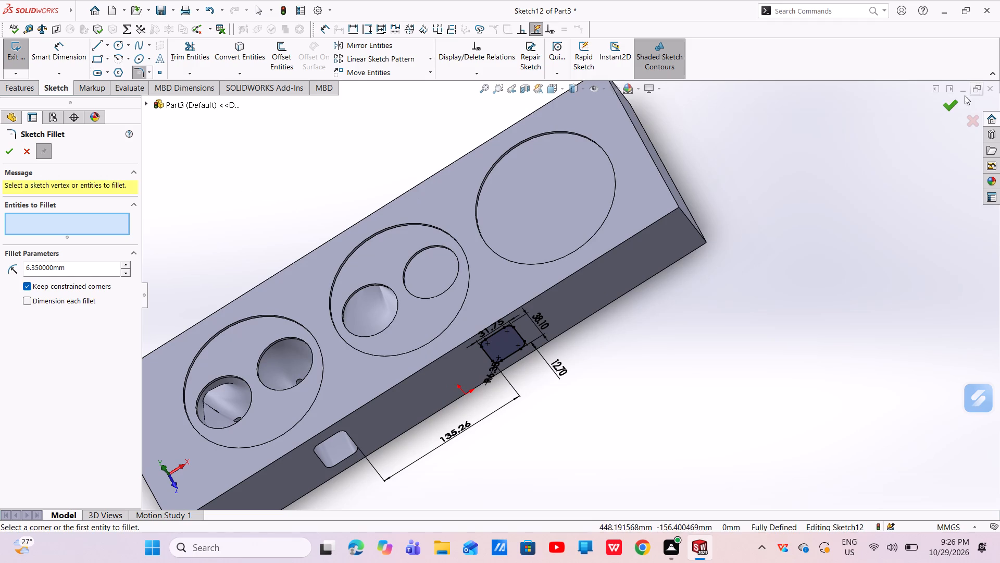
pyautogui.click(942, 107)
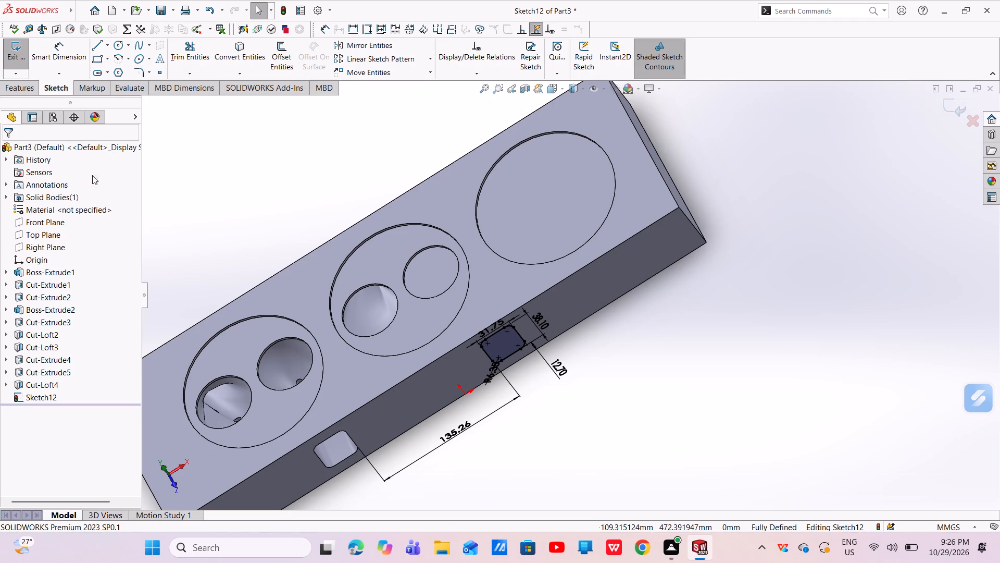
pyautogui.click(12, 82)
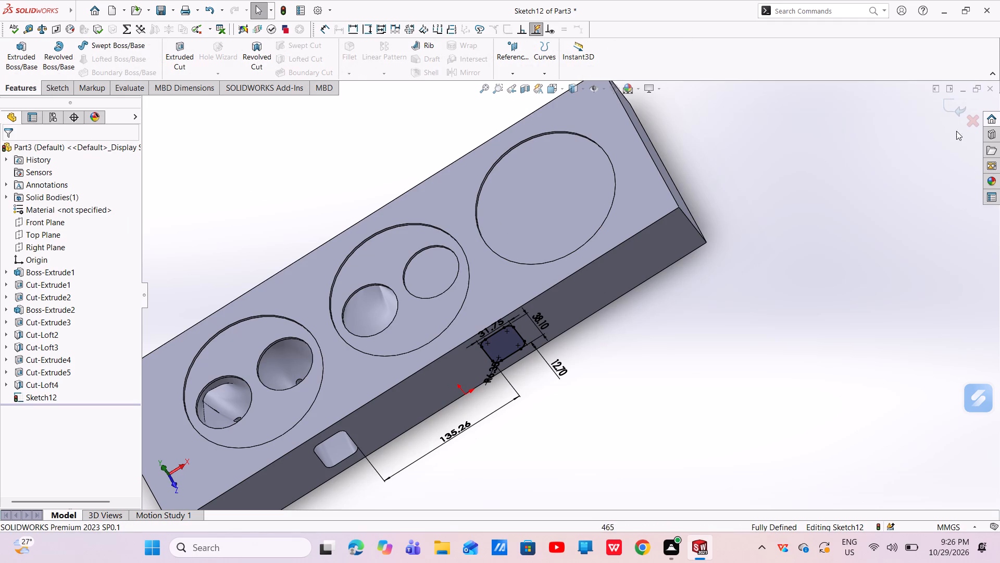
pyautogui.click(944, 105)
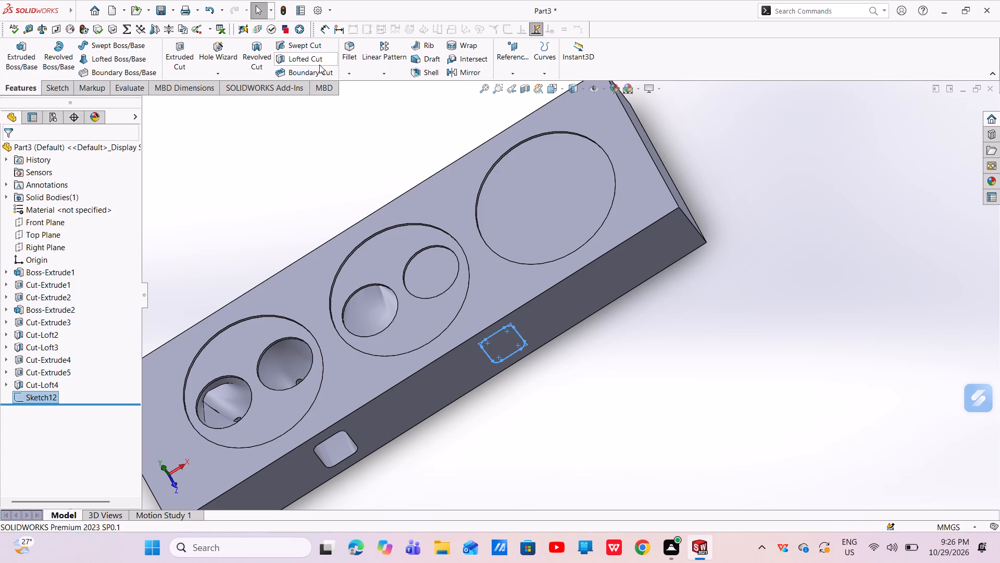
# Create a lofted cut from the rounded rectangle sketch to the uncut pocket's circular edge in the middle recess, repositioning the sketch-side connector.
pyautogui.click(319, 65)
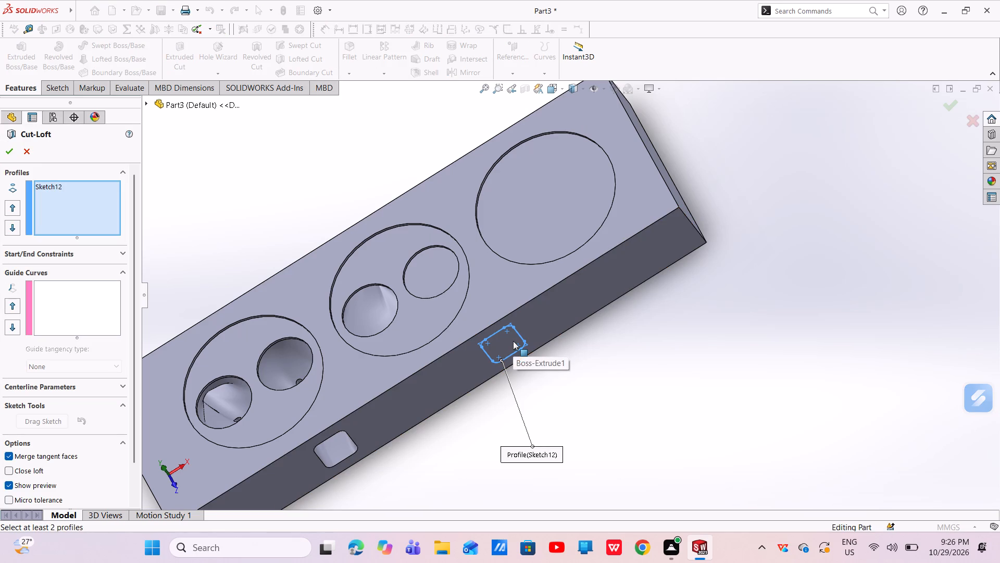
pyautogui.scroll(-4, 422, 258)
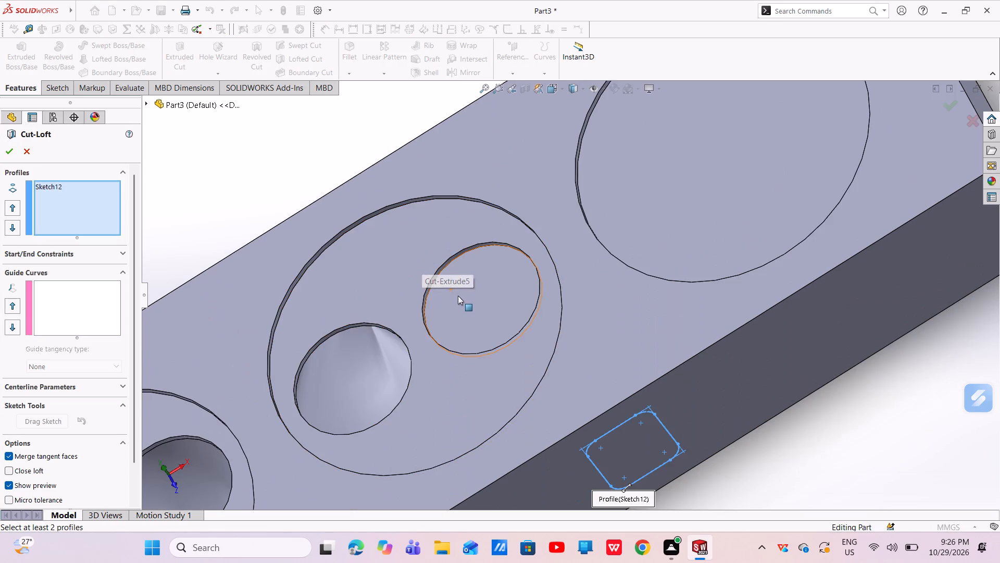
pyautogui.moveTo(454, 296); pyautogui.dragTo(443, 291, button='middle')
pyautogui.click(449, 267)
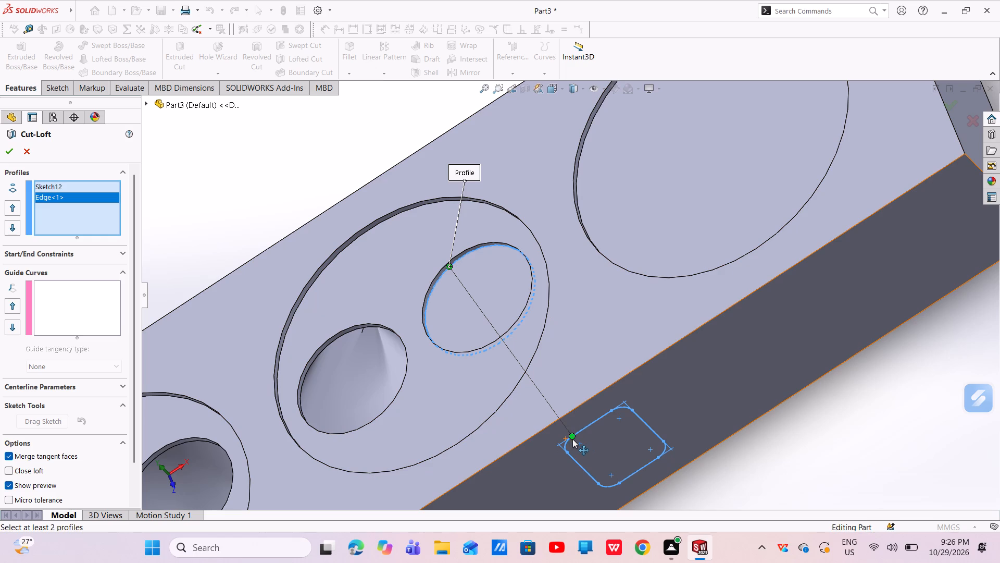
pyautogui.moveTo(573, 437); pyautogui.dragTo(566, 452)
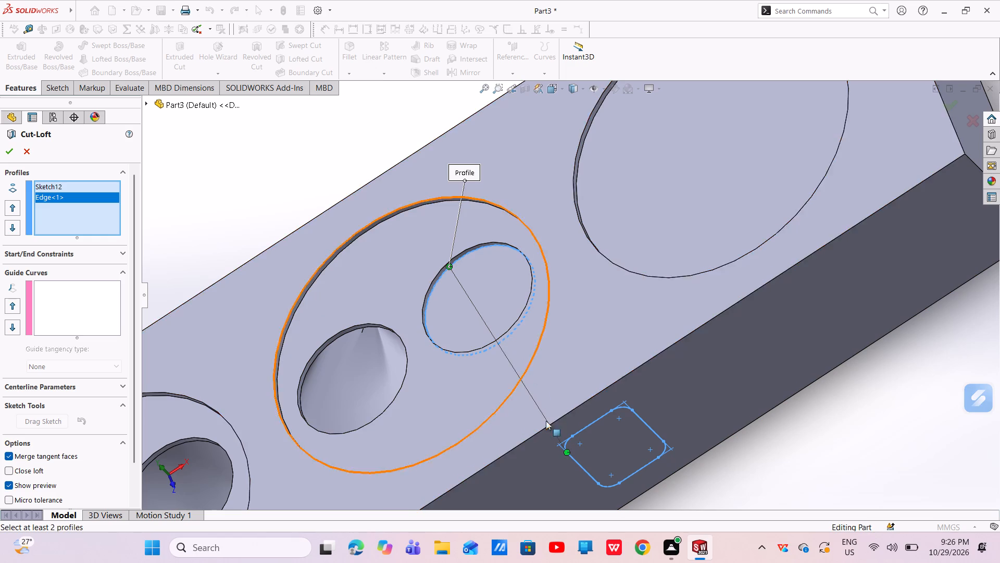
pyautogui.moveTo(568, 452); pyautogui.dragTo(592, 488)
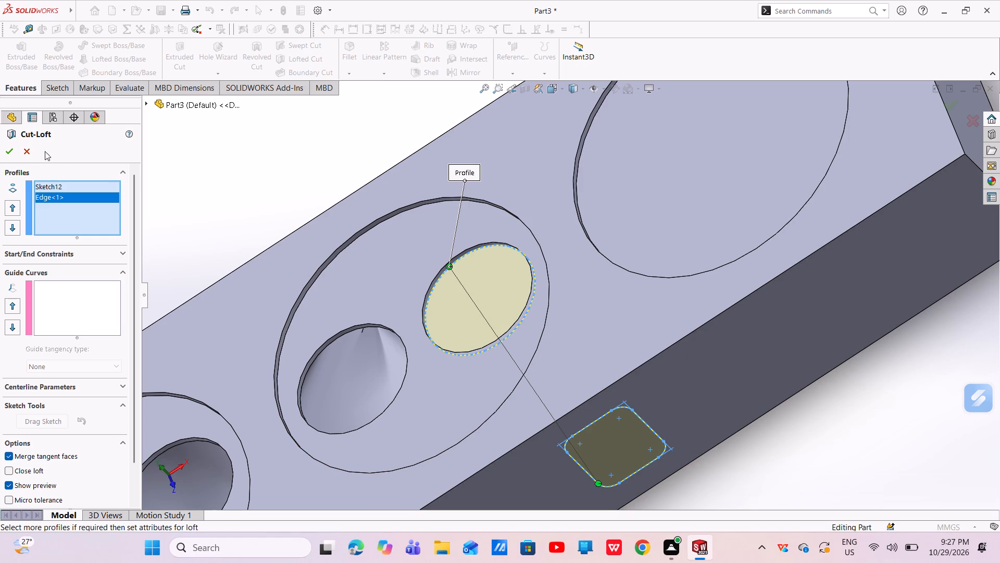
pyautogui.click(9, 150)
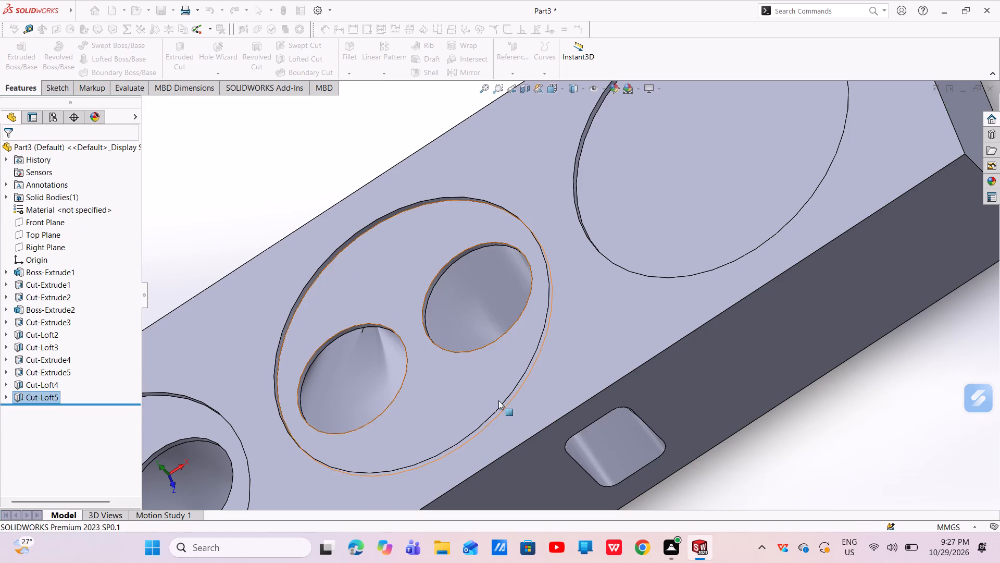
# Examine the port openings on both long side faces and the pockets in the recessed face.
pyautogui.scroll(2, 504, 397)
pyautogui.moveTo(514, 391); pyautogui.dragTo(550, 335, button='middle')
pyautogui.scroll(5, 495, 434)
pyautogui.moveTo(499, 417); pyautogui.dragTo(442, 315, button='middle')
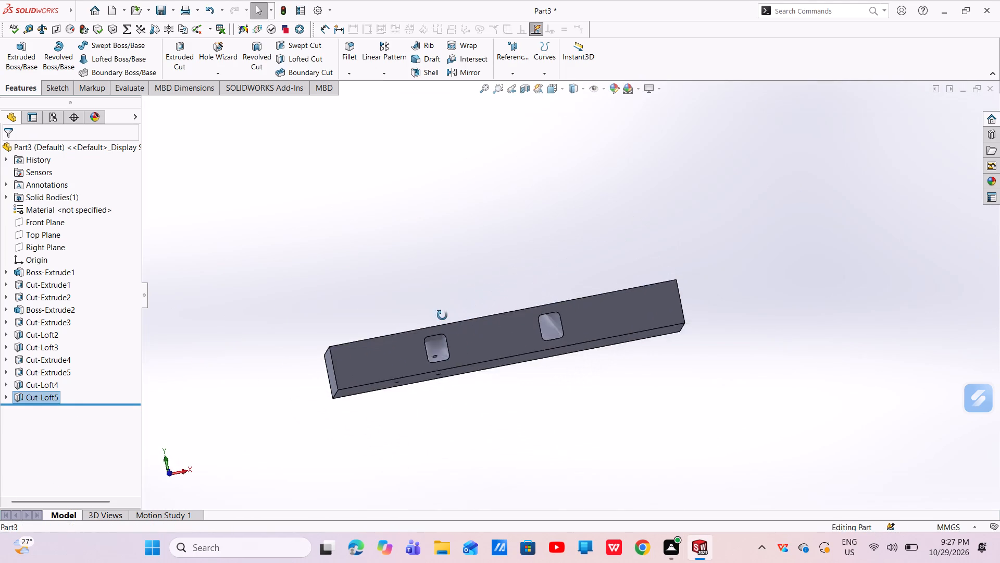
pyautogui.moveTo(442, 315); pyautogui.dragTo(446, 342, button='middle')
pyautogui.moveTo(463, 347); pyautogui.dragTo(467, 435, button='middle')
pyautogui.scroll(1, 467, 435)
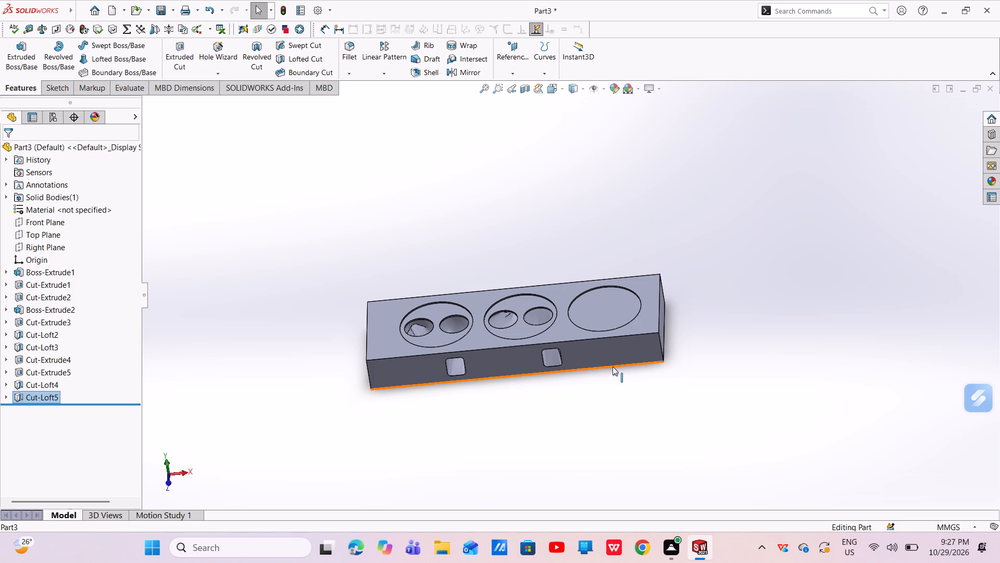
# Measure the edge of the small hole inside the first recess's pocket nearest the middle recess.
pyautogui.scroll(-5, 486, 308)
pyautogui.moveTo(446, 346); pyautogui.dragTo(456, 441, button='middle')
pyautogui.scroll(-1, 448, 349)
pyautogui.scroll(-2, 494, 394)
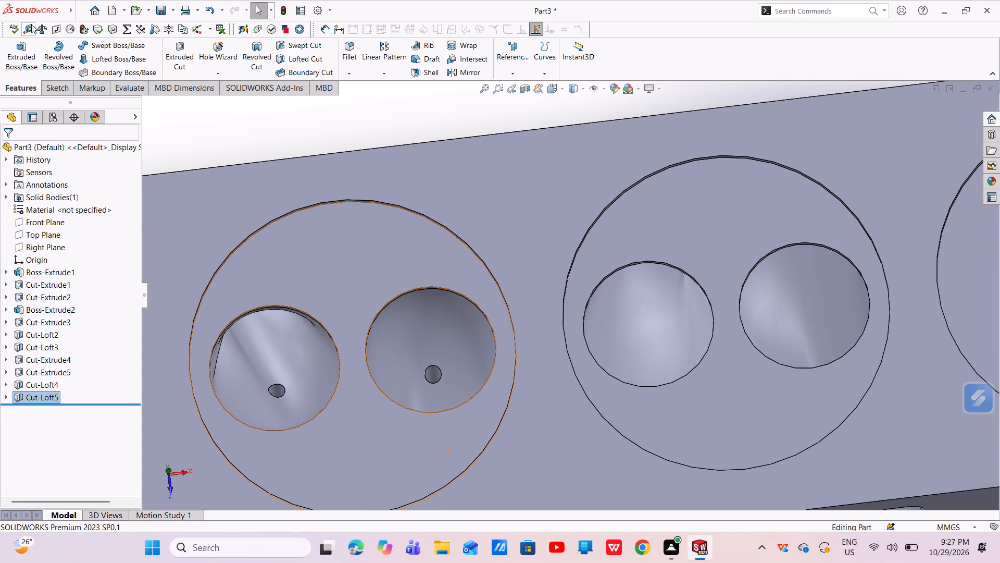
pyautogui.click(27, 25)
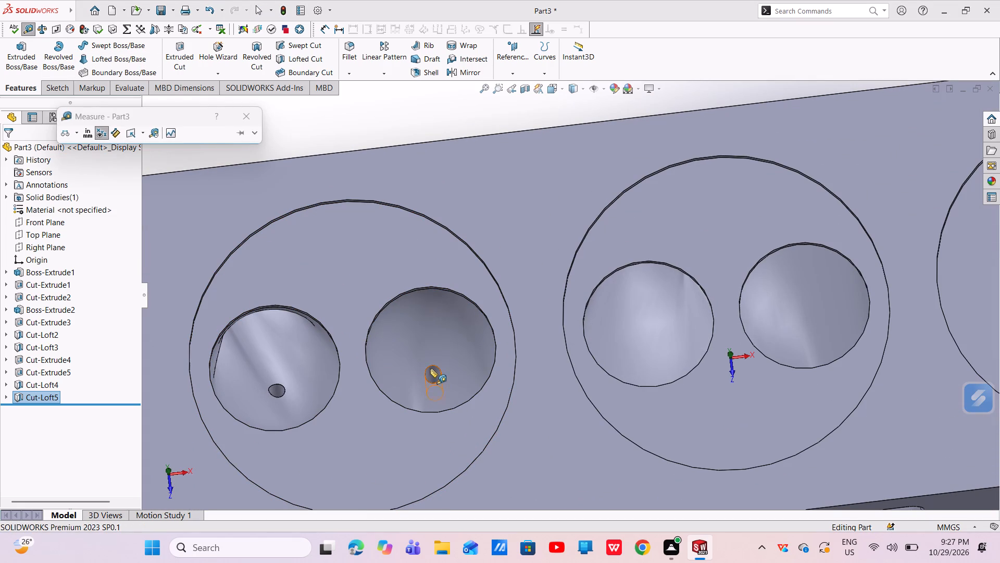
pyautogui.click(430, 368)
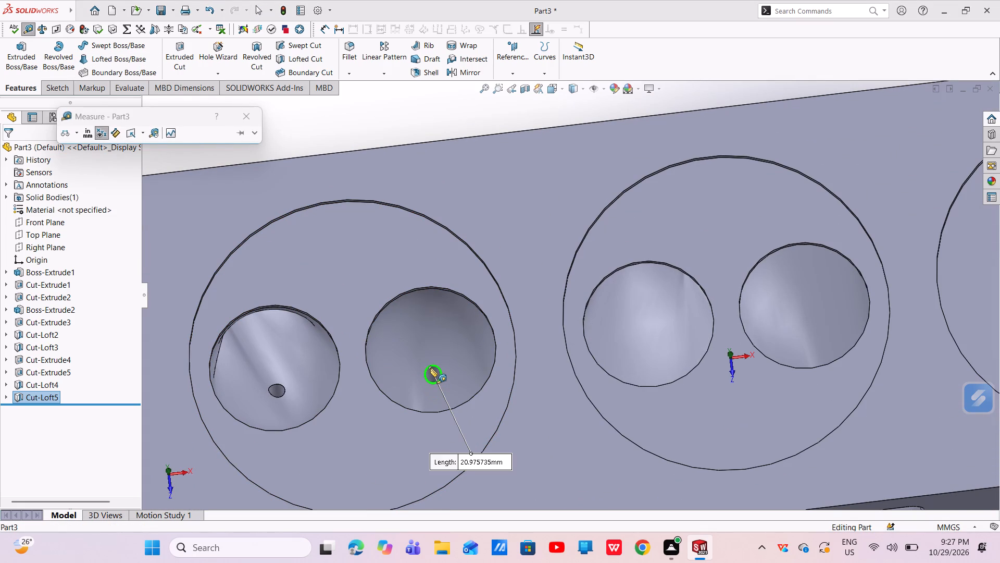
pyautogui.scroll(-6, 441, 364)
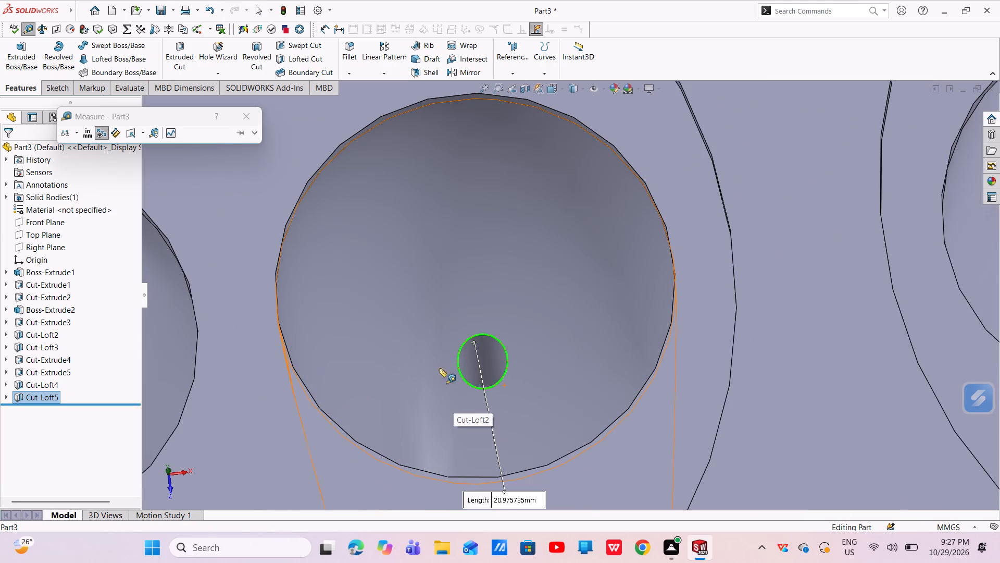
pyautogui.scroll(-5, 474, 351)
pyautogui.press('Escape')
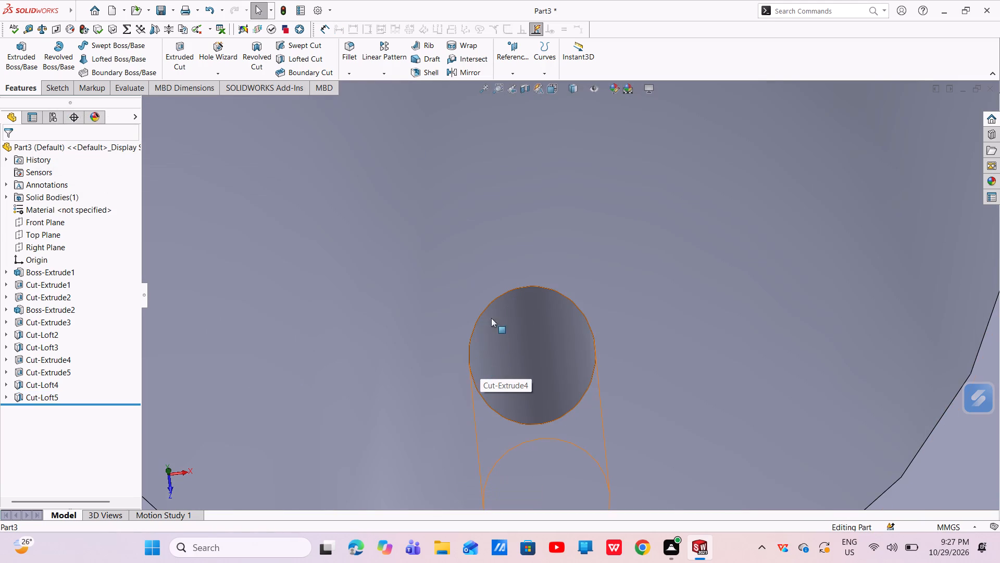
pyautogui.click(26, 26)
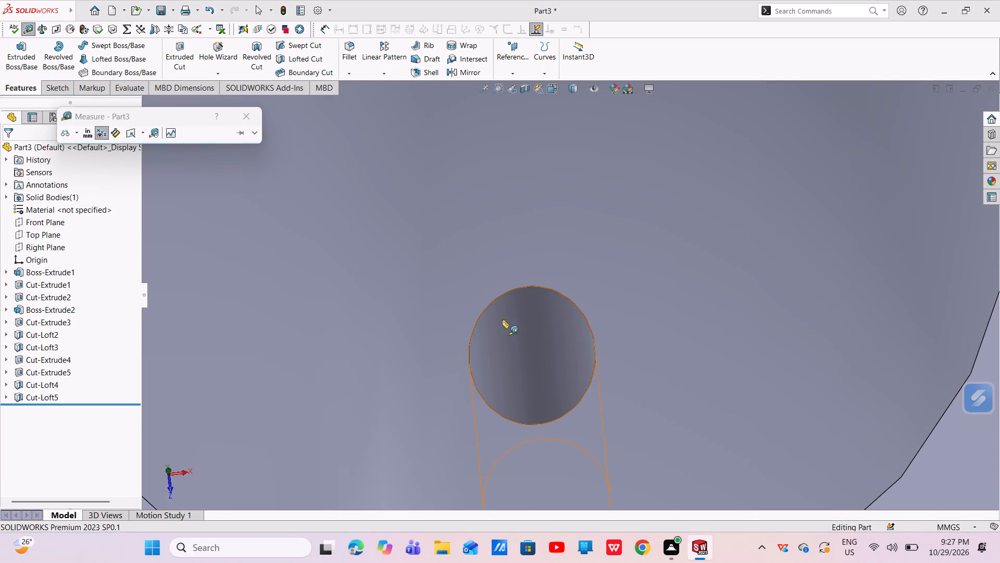
pyautogui.click(492, 303)
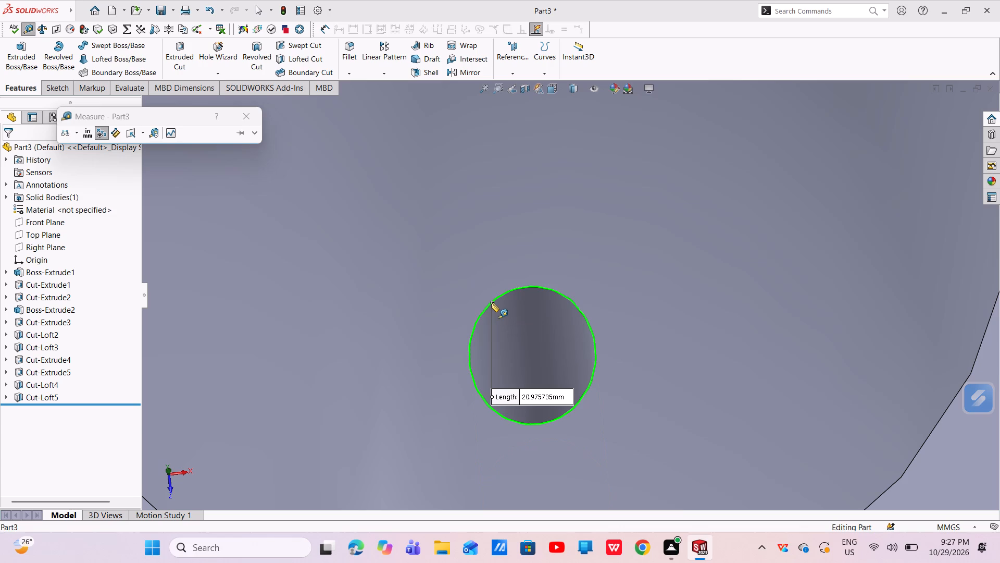
pyautogui.press('Escape')
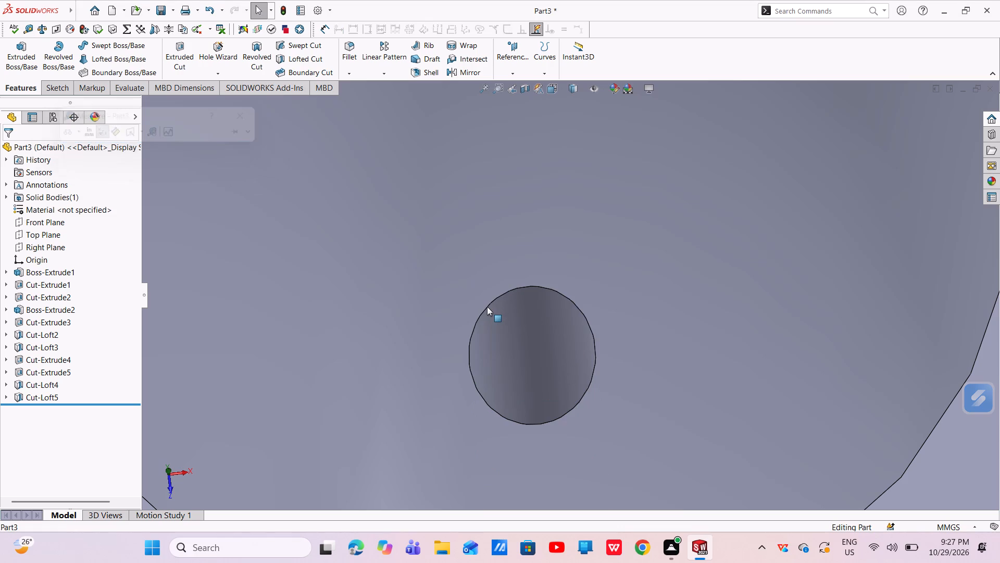
pyautogui.press('Escape')
pyautogui.click(482, 313)
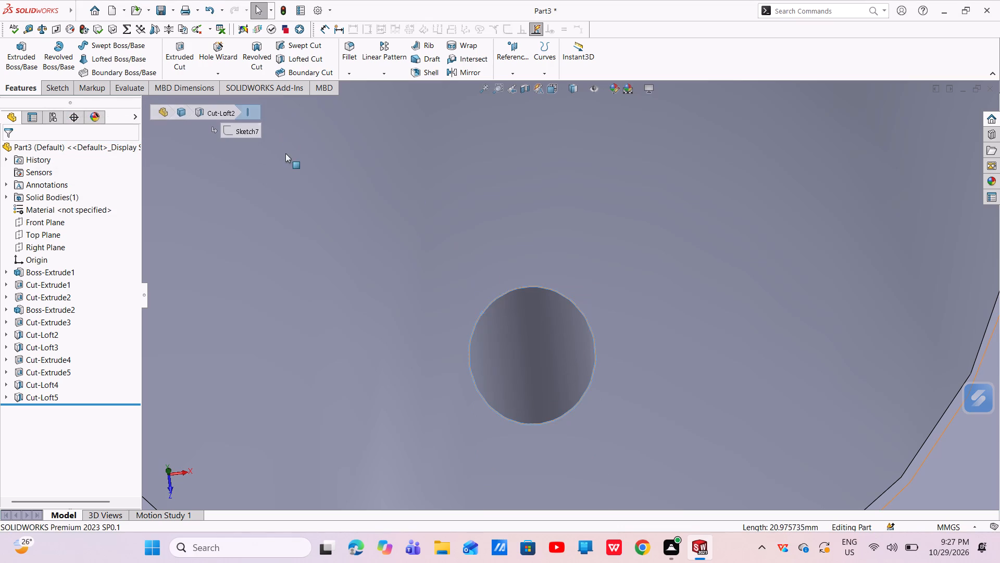
pyautogui.click(30, 29)
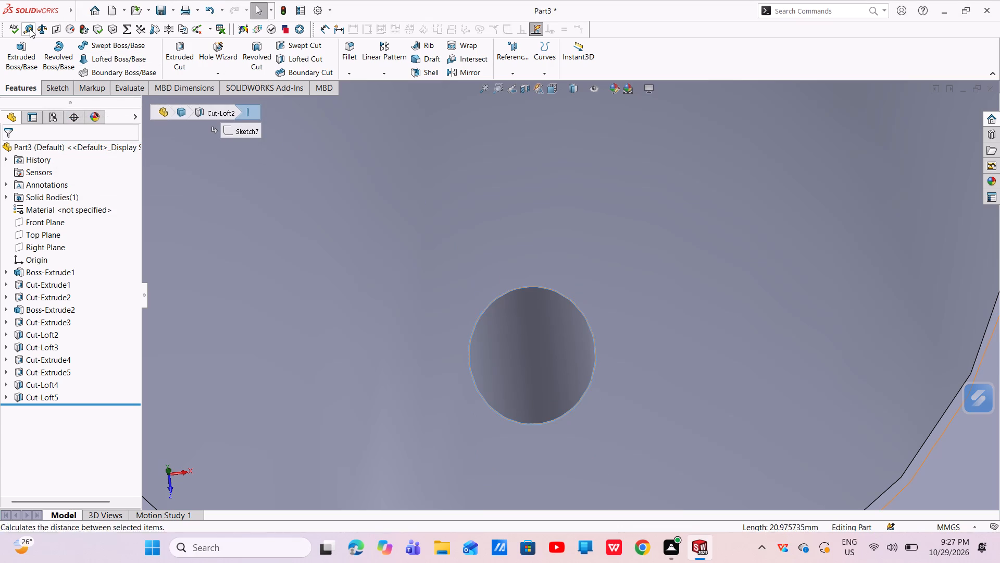
pyautogui.press('Escape')
pyautogui.press('Escape')
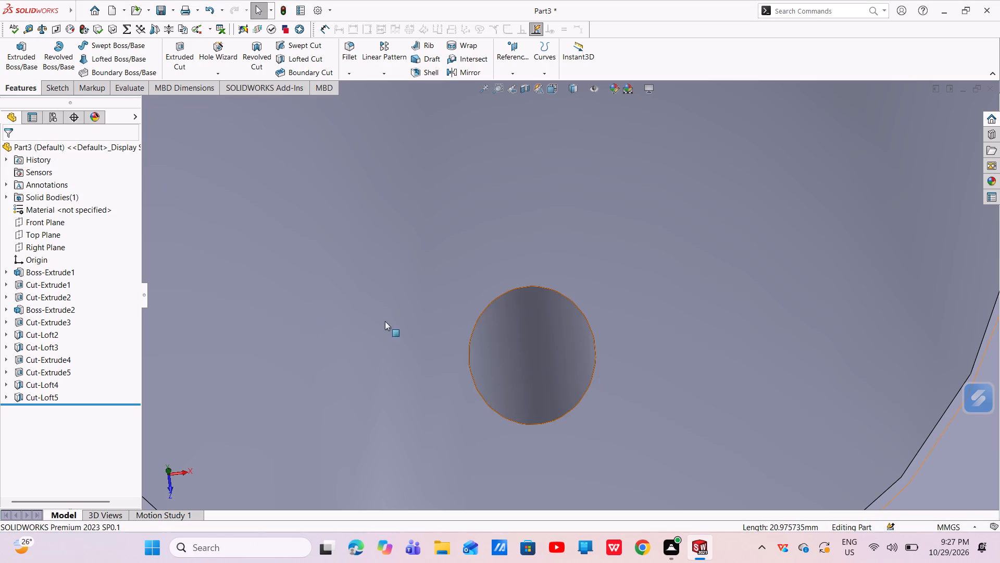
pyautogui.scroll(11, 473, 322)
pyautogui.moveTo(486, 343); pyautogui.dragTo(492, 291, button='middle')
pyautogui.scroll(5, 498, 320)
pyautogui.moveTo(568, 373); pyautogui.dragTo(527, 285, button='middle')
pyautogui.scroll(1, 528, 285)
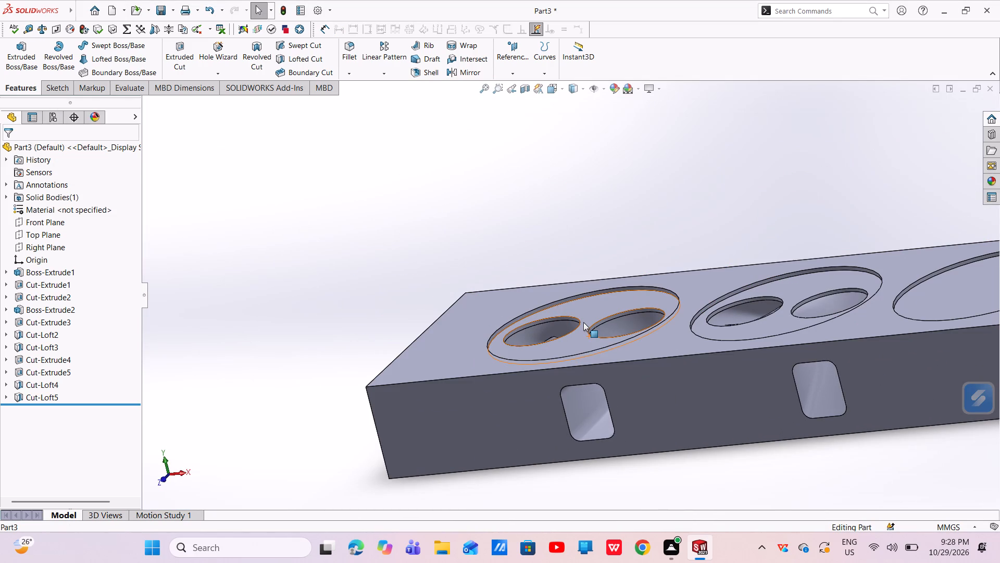
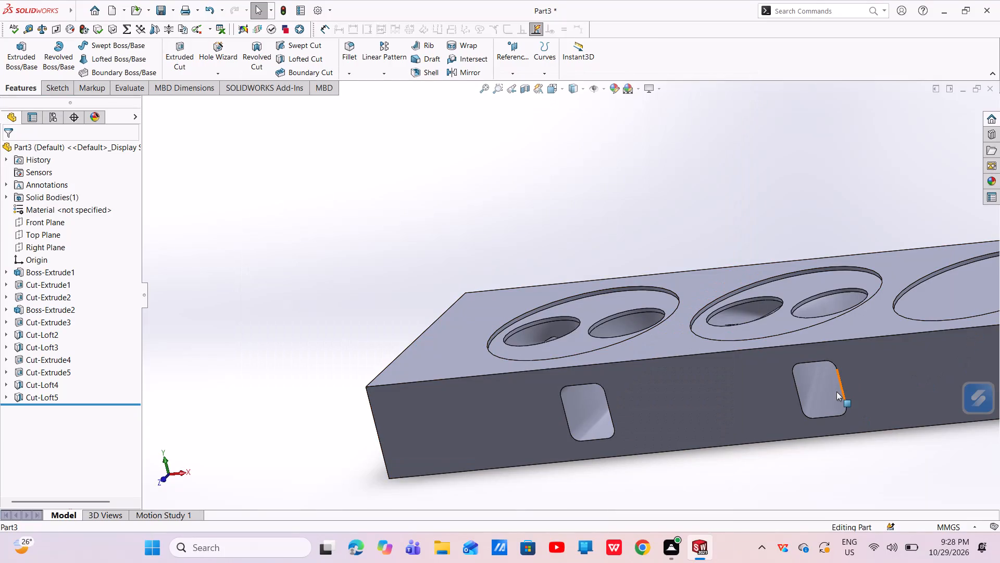
# Examine the port openings on the long side faces and the pockets in the recessed face.
pyautogui.scroll(3, 808, 443)
pyautogui.moveTo(810, 400); pyautogui.dragTo(754, 511, button='middle')
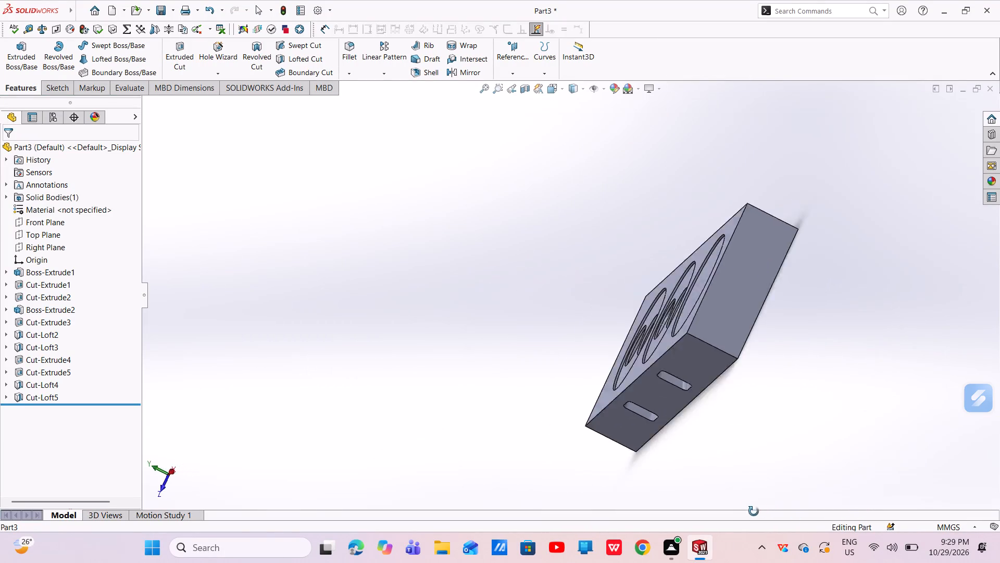
pyautogui.moveTo(754, 511); pyautogui.dragTo(800, 547, button='middle')
pyautogui.scroll(1, 765, 541)
pyautogui.scroll(3, 747, 391)
pyautogui.moveTo(728, 385); pyautogui.dragTo(952, 443, button='middle')
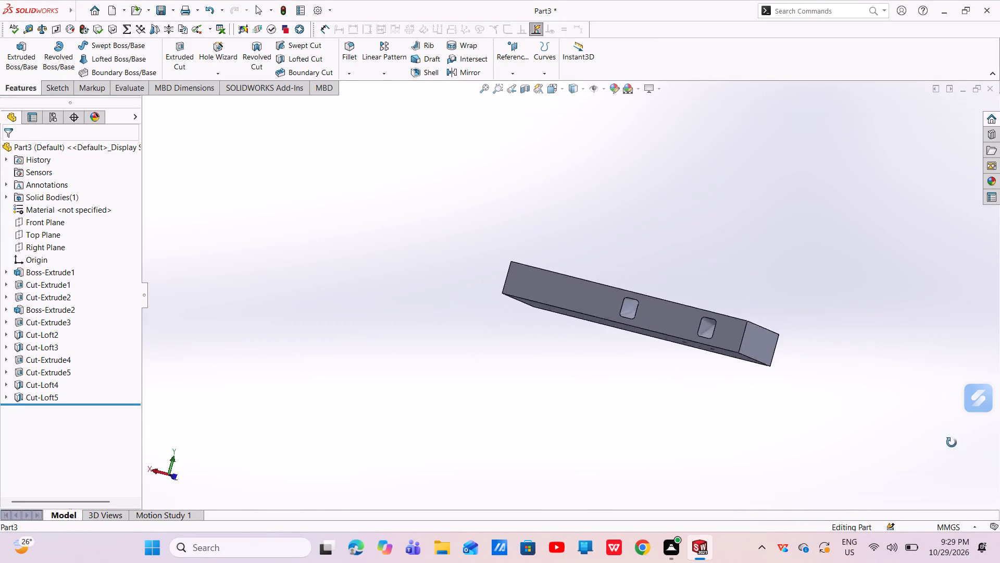
pyautogui.moveTo(952, 443); pyautogui.dragTo(782, 460, button='middle')
pyautogui.scroll(1, 696, 299)
pyautogui.scroll(1, 667, 336)
pyautogui.moveTo(667, 336); pyautogui.dragTo(673, 494, button='middle')
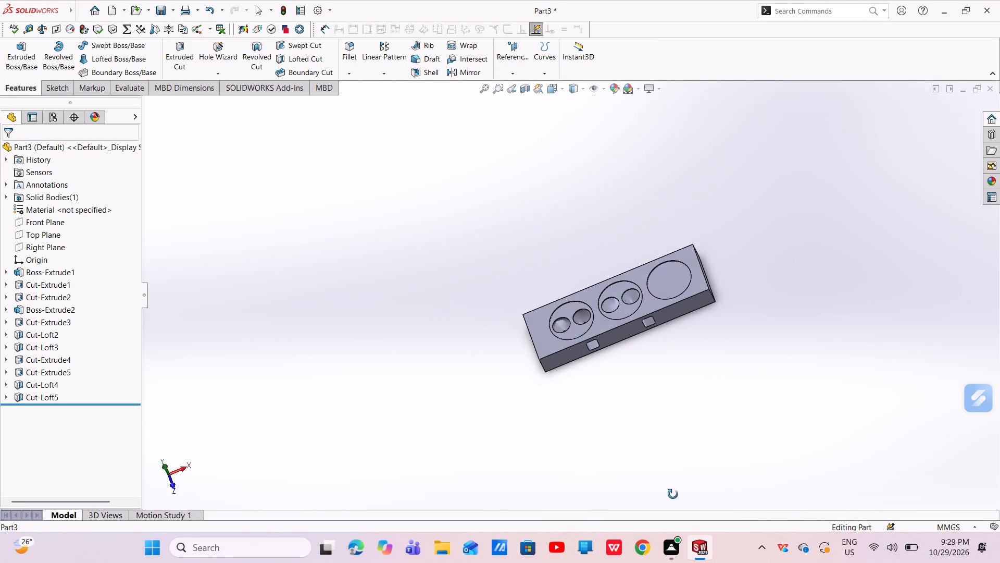
pyautogui.moveTo(673, 494); pyautogui.dragTo(674, 510, button='middle')
# Sketch two 6.35 mm diameter circles on the recessed face, concentric with the middle recess's two pockets, and exit the sketch.
pyautogui.scroll(-5, 646, 285)
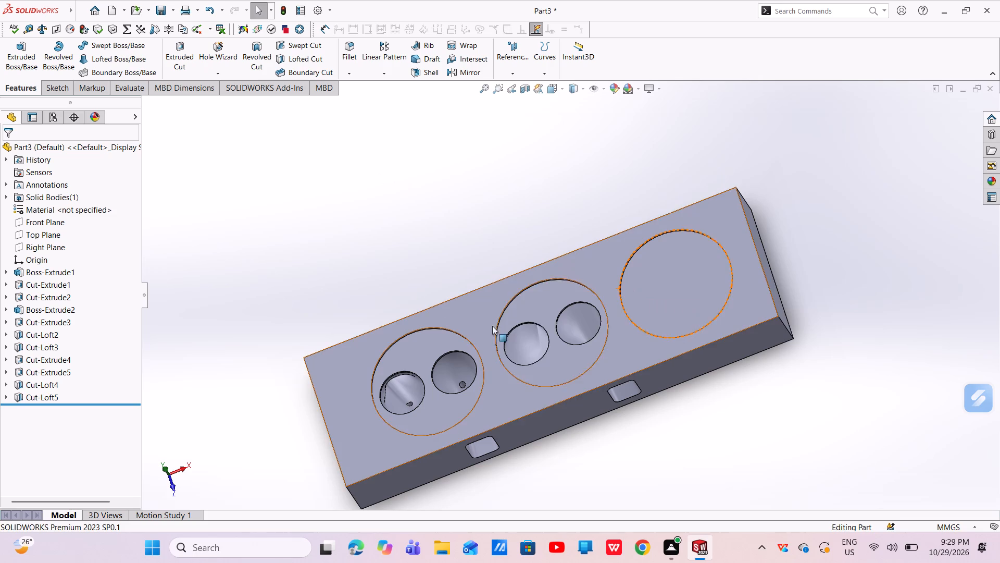
pyautogui.click(531, 351)
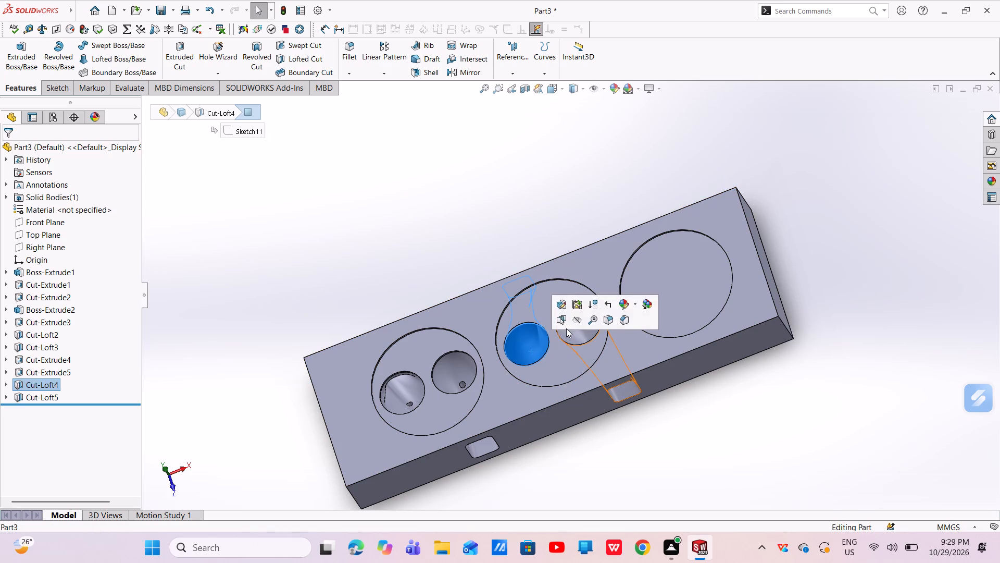
pyautogui.click(499, 386)
pyautogui.click(548, 359)
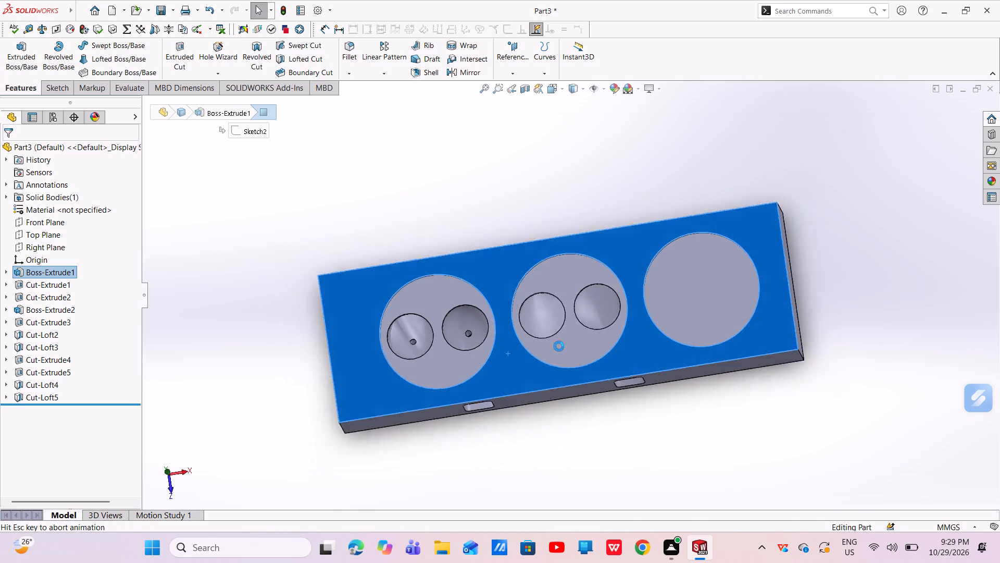
pyautogui.press('Escape')
pyautogui.press('Escape')
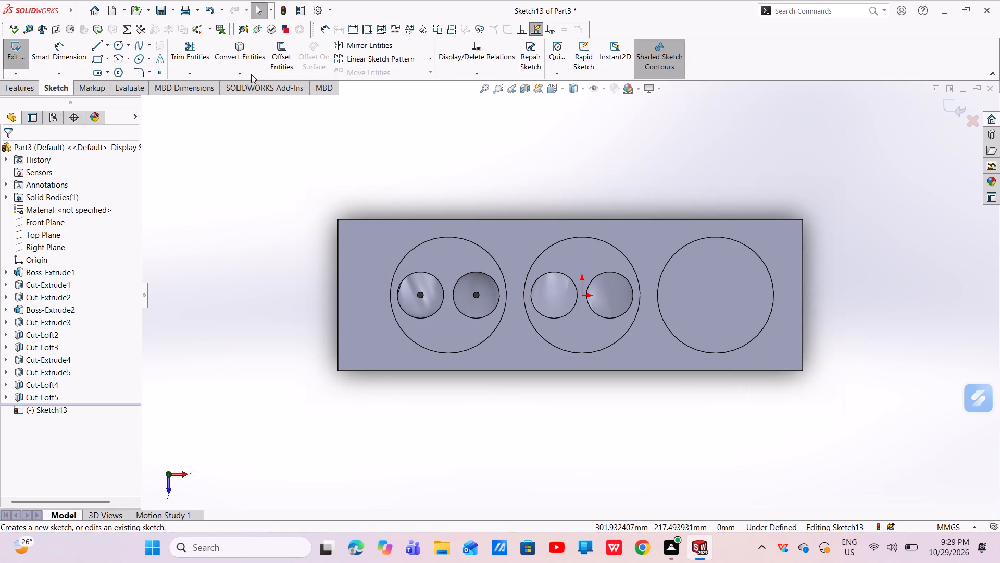
pyautogui.click(115, 47)
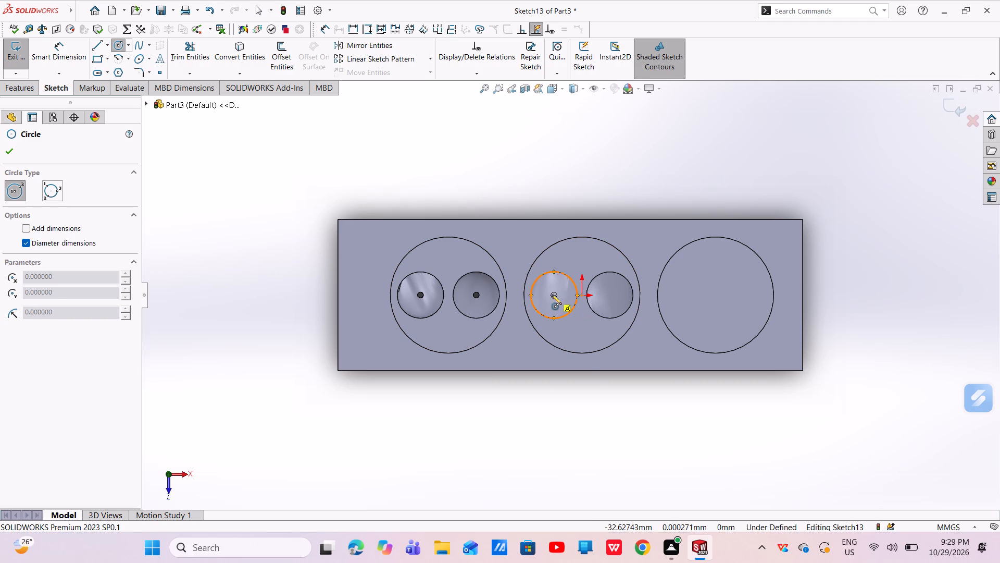
pyautogui.click(552, 294)
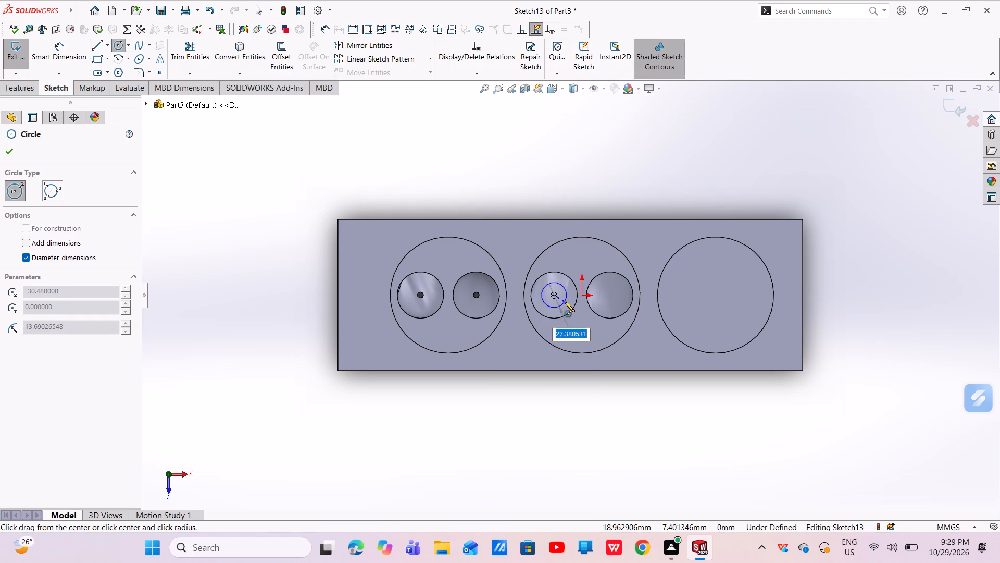
pyautogui.write('6.35')
pyautogui.press('Return')
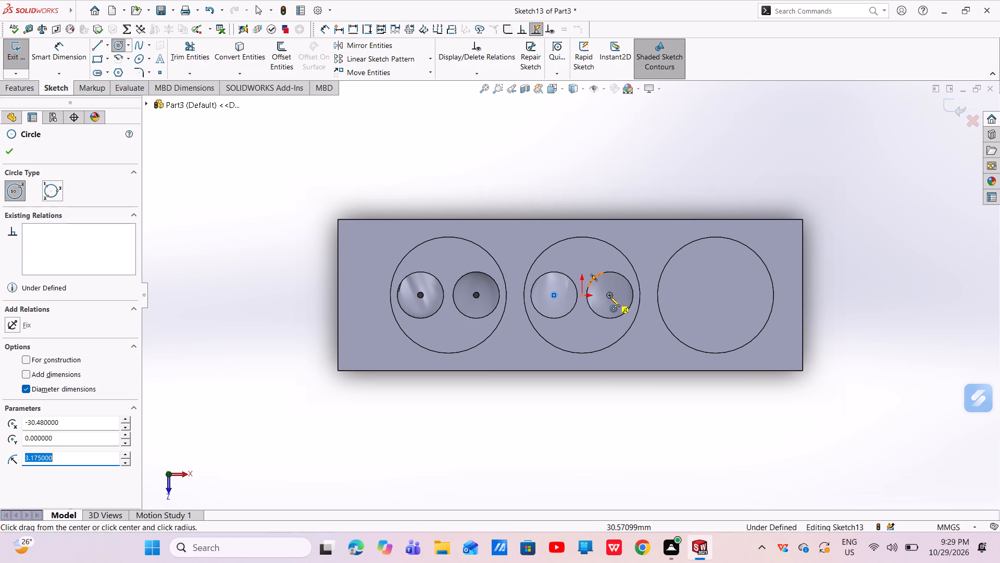
pyautogui.click(610, 296)
pyautogui.write('6.35')
pyautogui.press('Return')
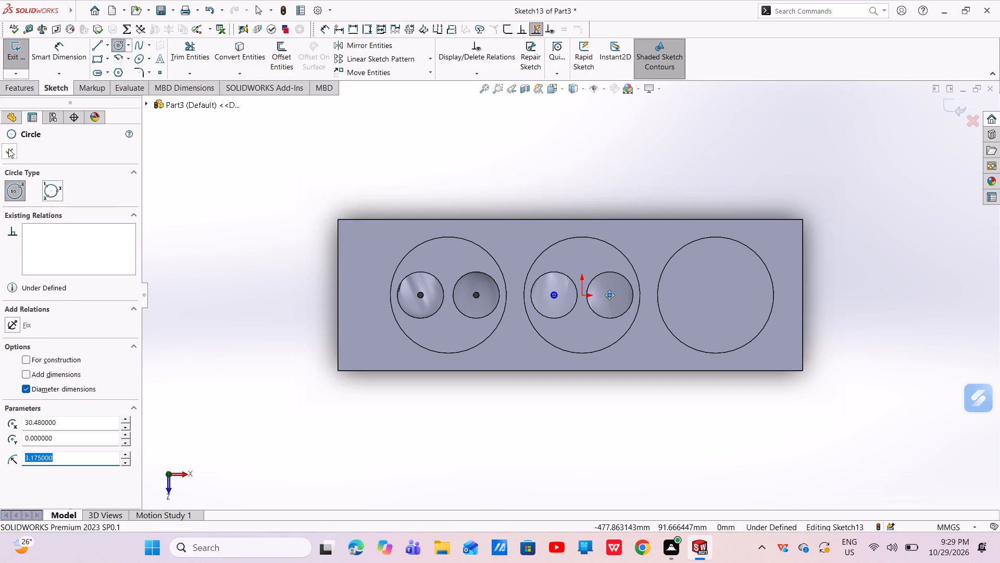
pyautogui.click(7, 148)
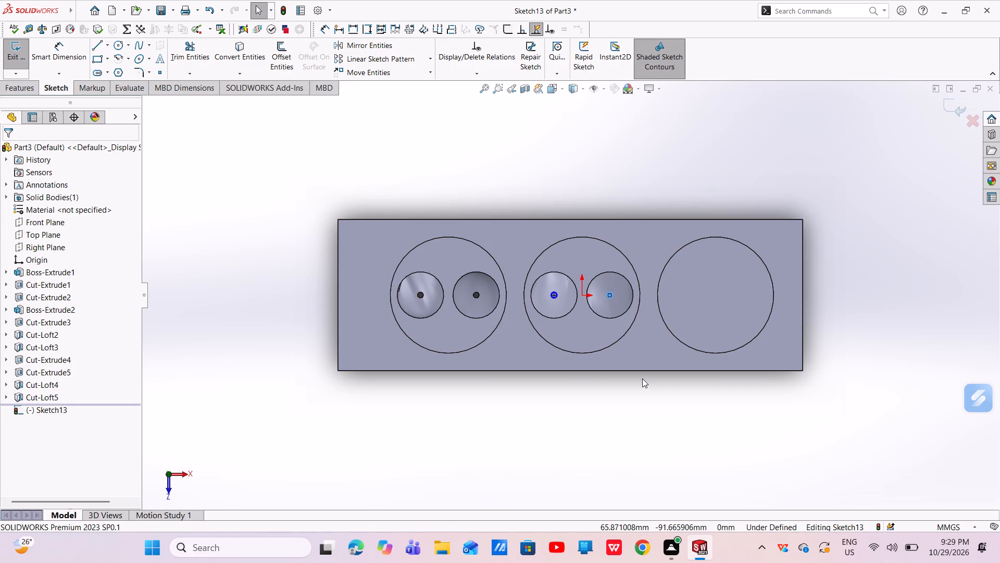
pyautogui.click(944, 109)
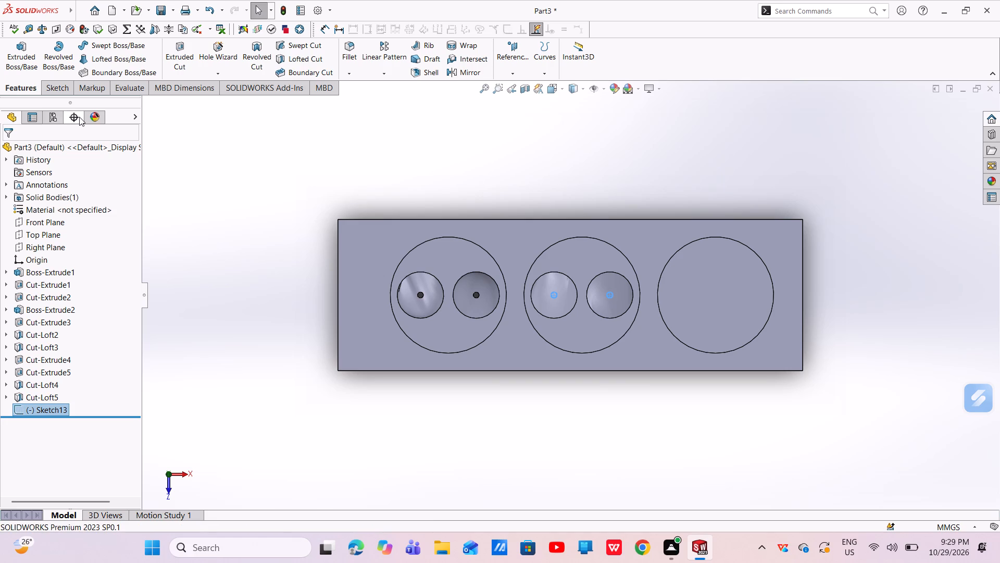
# Extrude-cut the two 6.35 mm circles with the Through All - Both end condition.
pyautogui.click(66, 84)
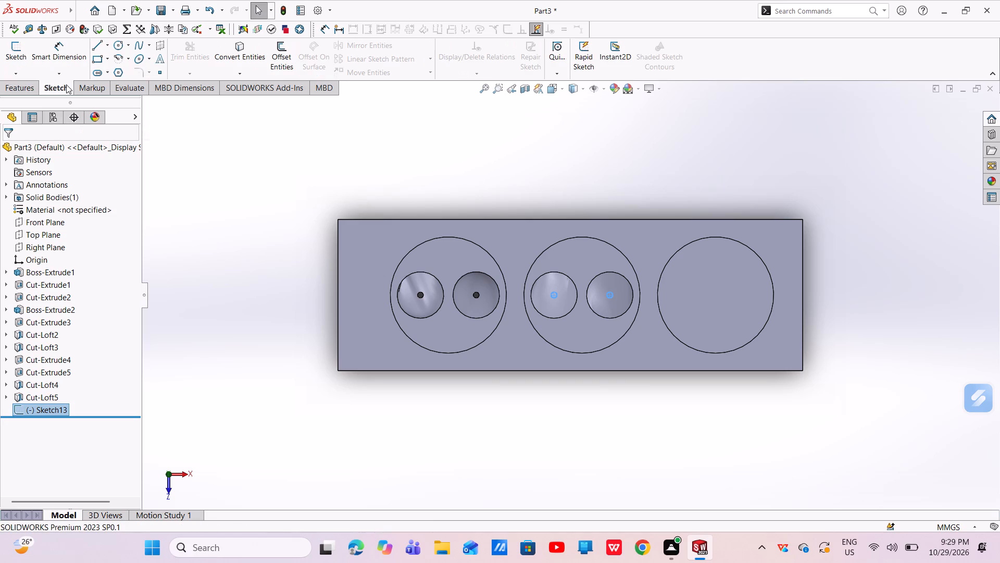
pyautogui.click(28, 82)
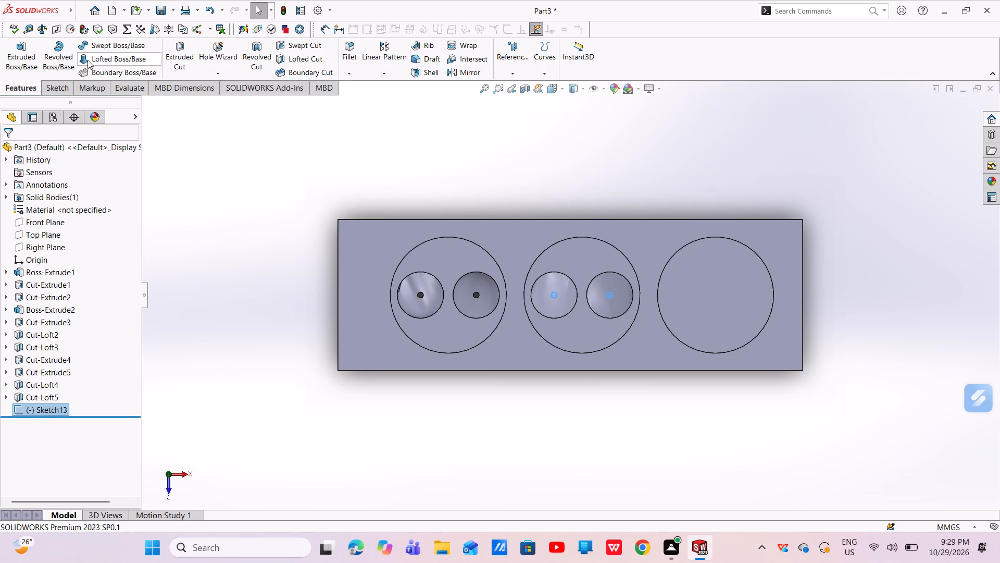
pyautogui.click(188, 44)
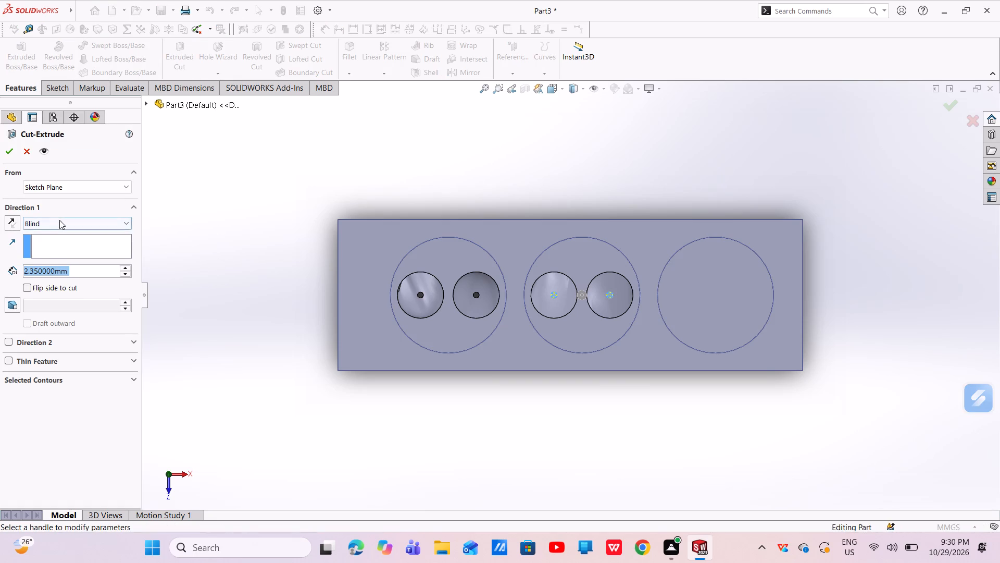
pyautogui.click(59, 220)
pyautogui.click(61, 253)
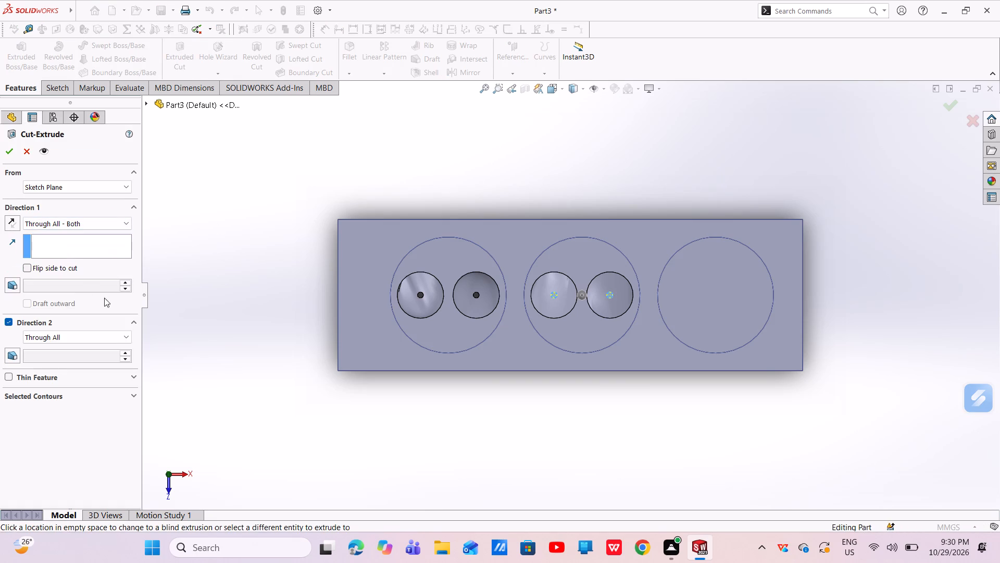
pyautogui.moveTo(441, 418); pyautogui.dragTo(473, 222, button='middle')
pyautogui.scroll(-1, 441, 417)
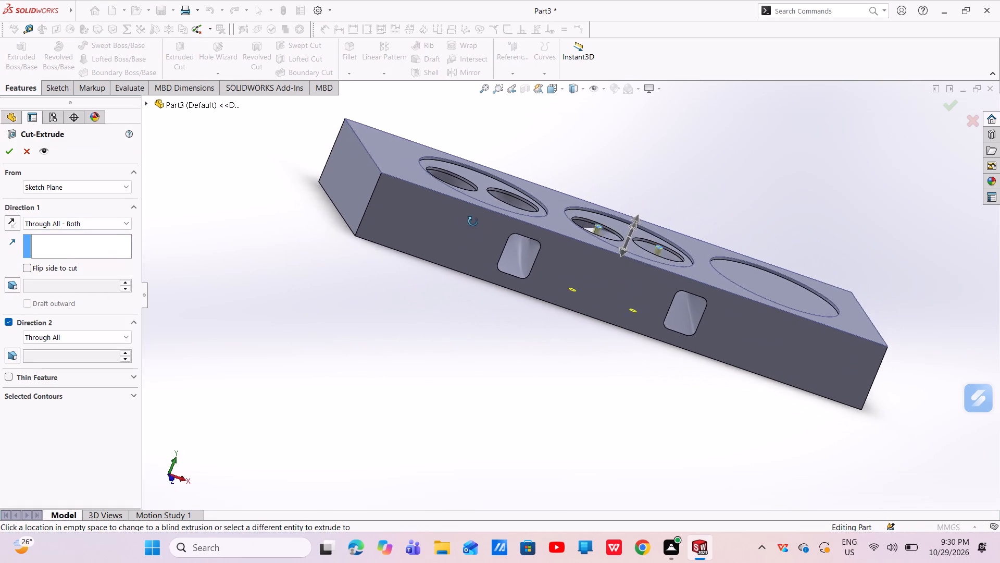
pyautogui.moveTo(473, 222); pyautogui.dragTo(482, 200, button='middle')
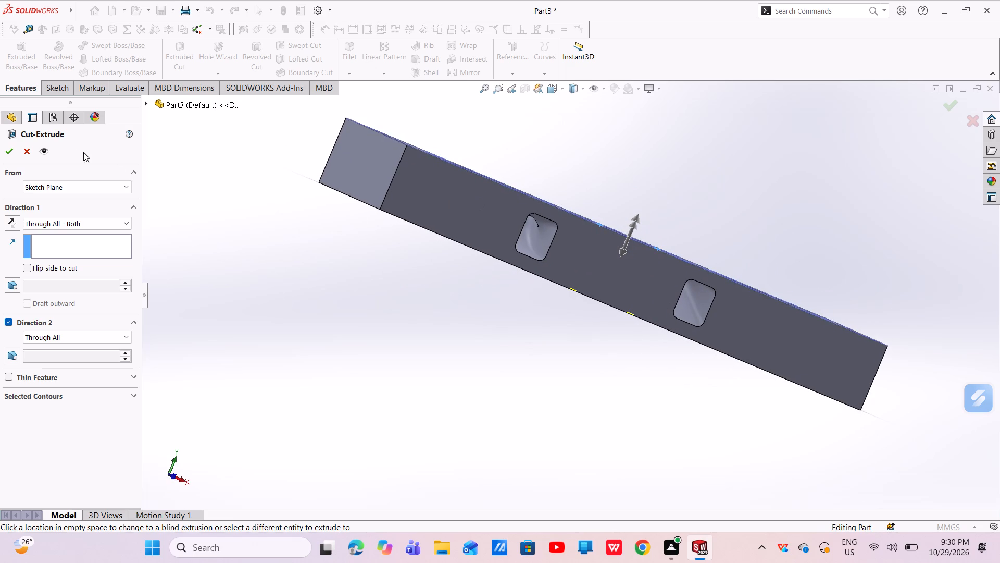
pyautogui.click(9, 147)
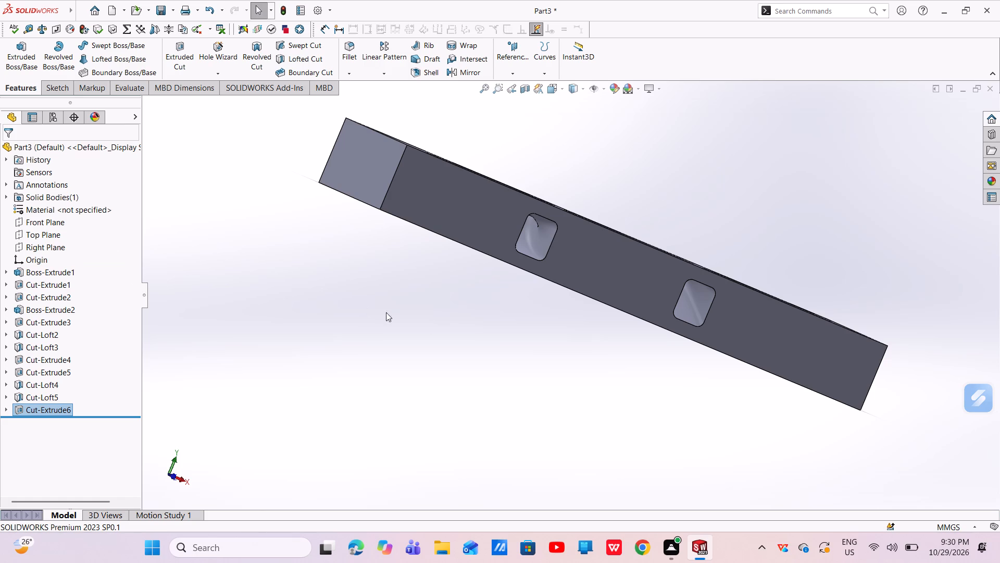
# Start a sketch on the floor of the empty third recess and draw a circle on its horizontal centreline, centred about 112 mm from the origin.
pyautogui.scroll(3, 452, 322)
pyautogui.moveTo(464, 311); pyautogui.dragTo(322, 411, button='middle')
pyautogui.scroll(-3, 633, 303)
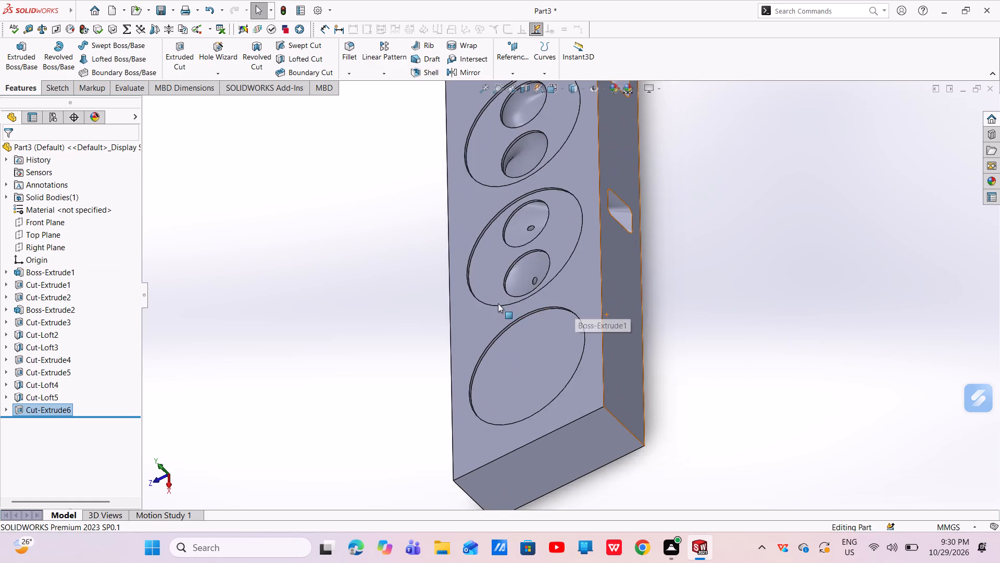
pyautogui.moveTo(498, 303); pyautogui.dragTo(537, 389, button='middle')
pyautogui.scroll(3, 554, 368)
pyautogui.click(557, 363)
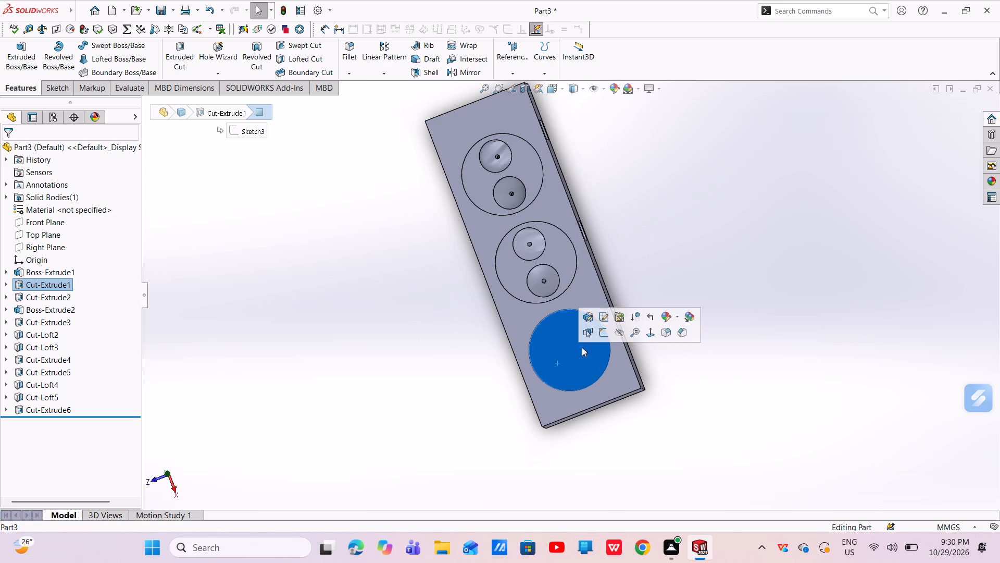
pyautogui.click(602, 331)
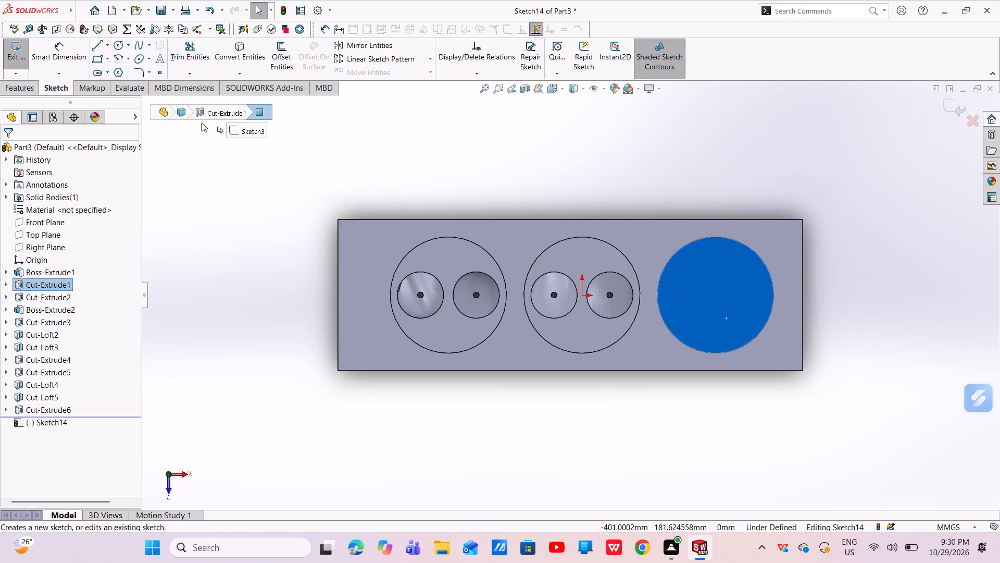
pyautogui.click(117, 51)
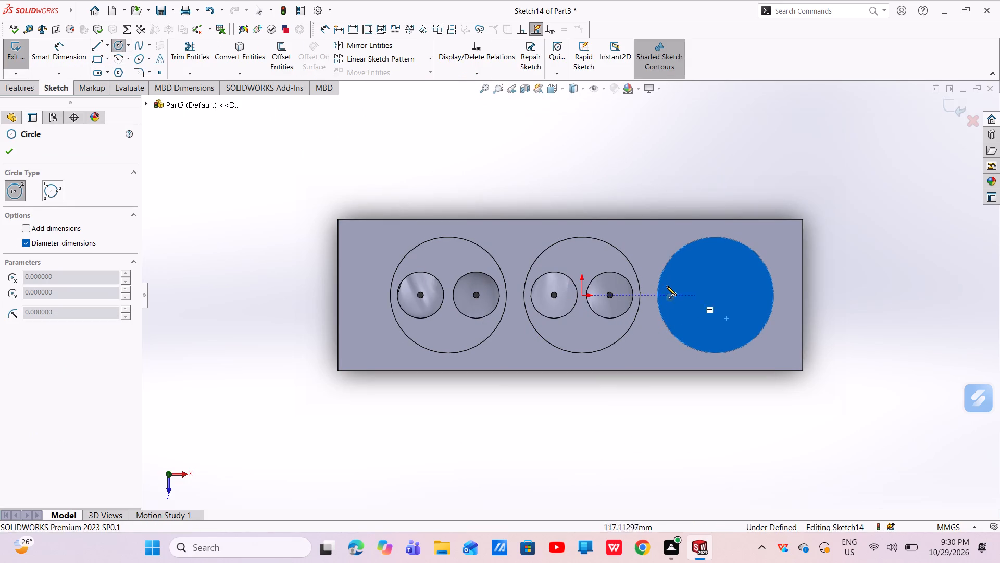
pyautogui.click(684, 293)
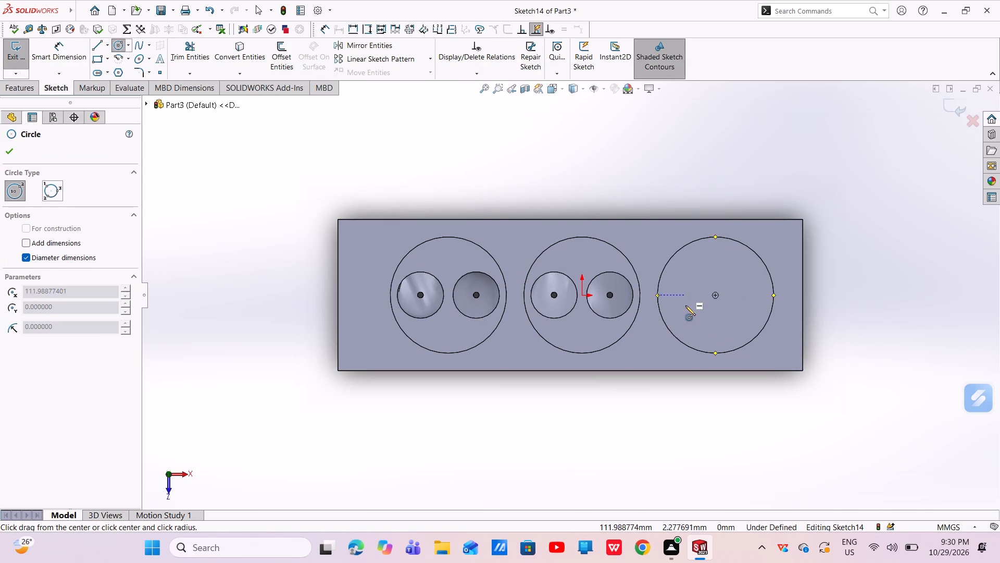
pyautogui.click(687, 311)
pyautogui.rightClick(686, 311)
pyautogui.click(704, 317)
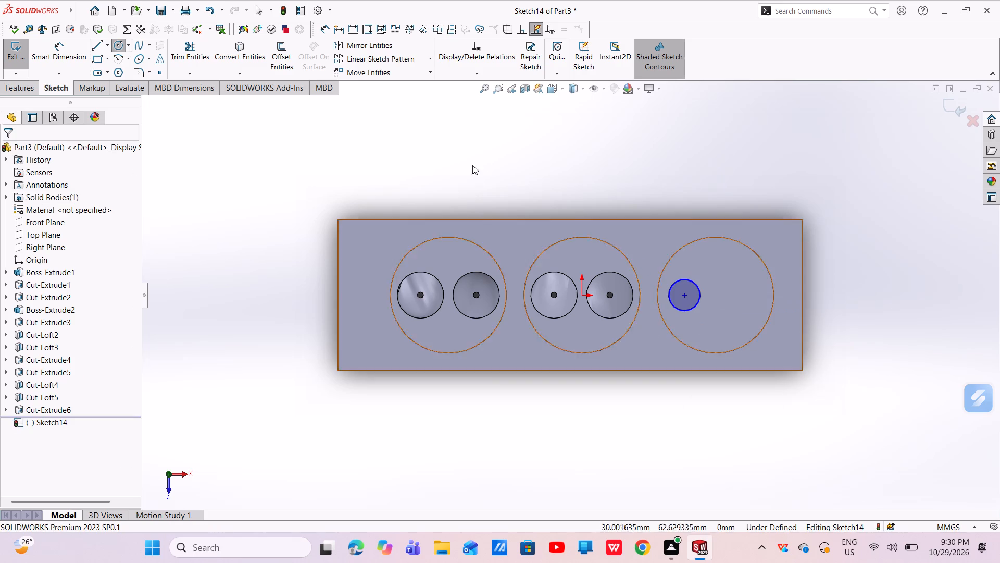
pyautogui.click(114, 47)
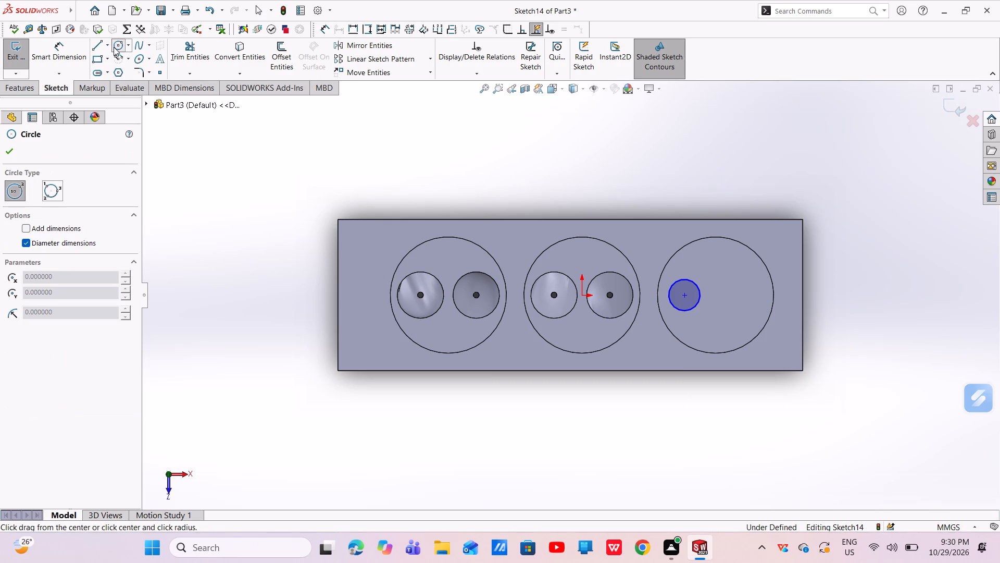
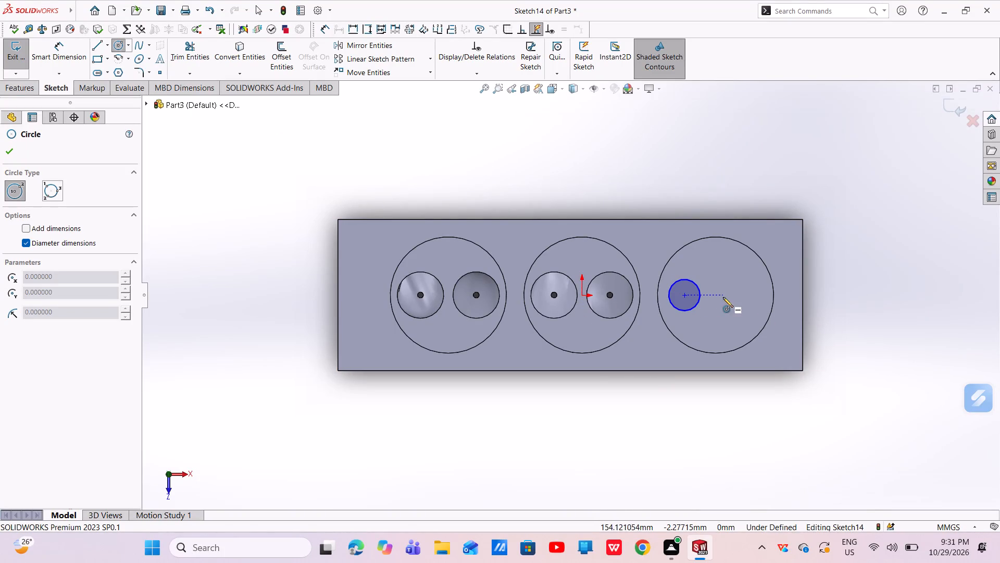
# Draw a second circle in the third recess, level with the first and centred about 172 mm from the origin.
pyautogui.click(739, 297)
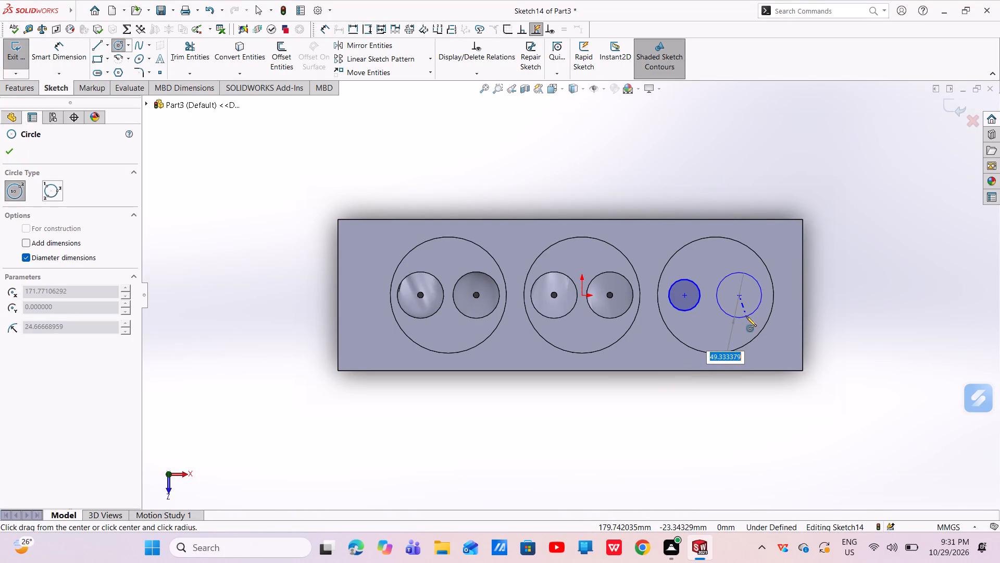
pyautogui.click(744, 308)
pyautogui.rightClick(744, 307)
pyautogui.click(765, 317)
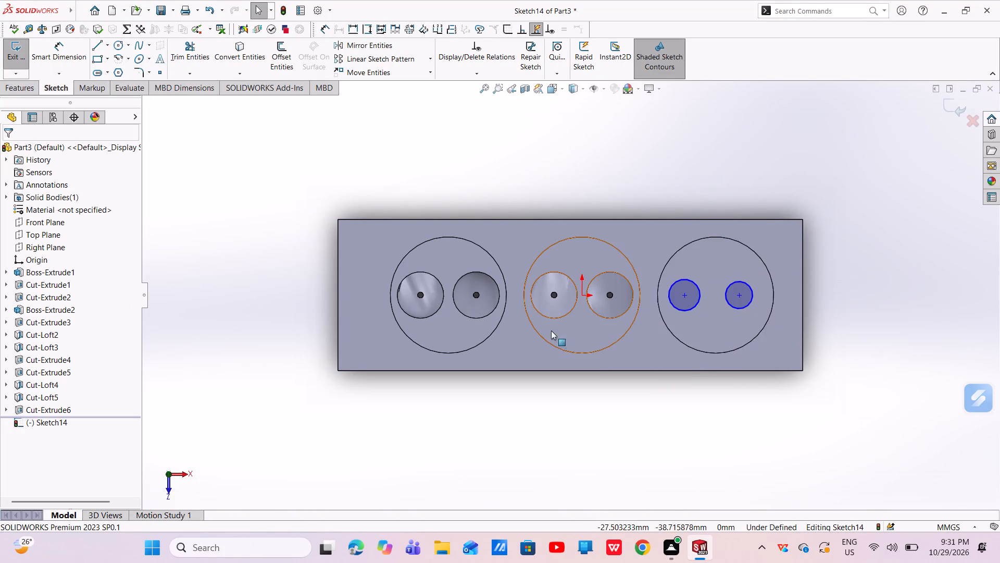
pyautogui.click(73, 42)
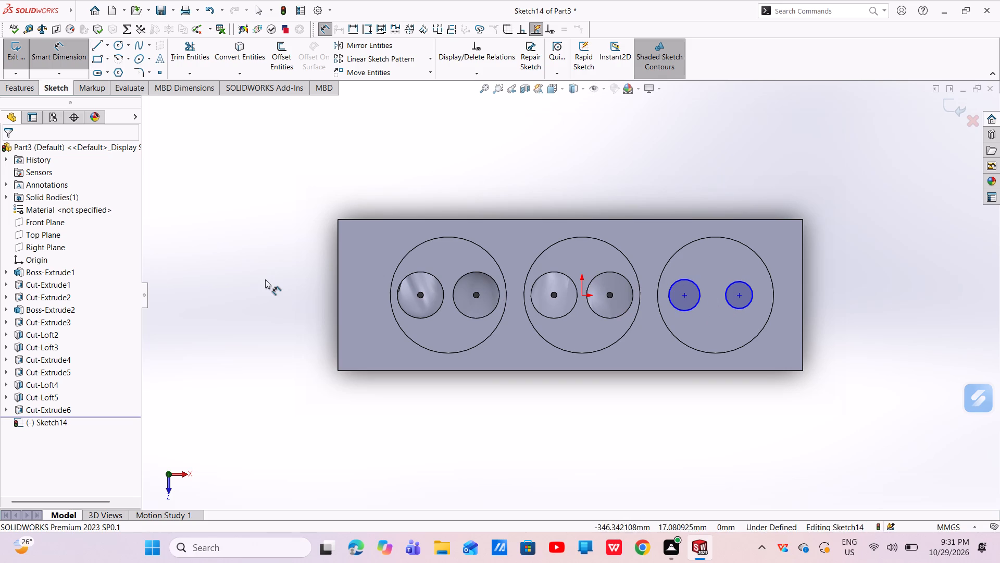
pyautogui.press('Escape')
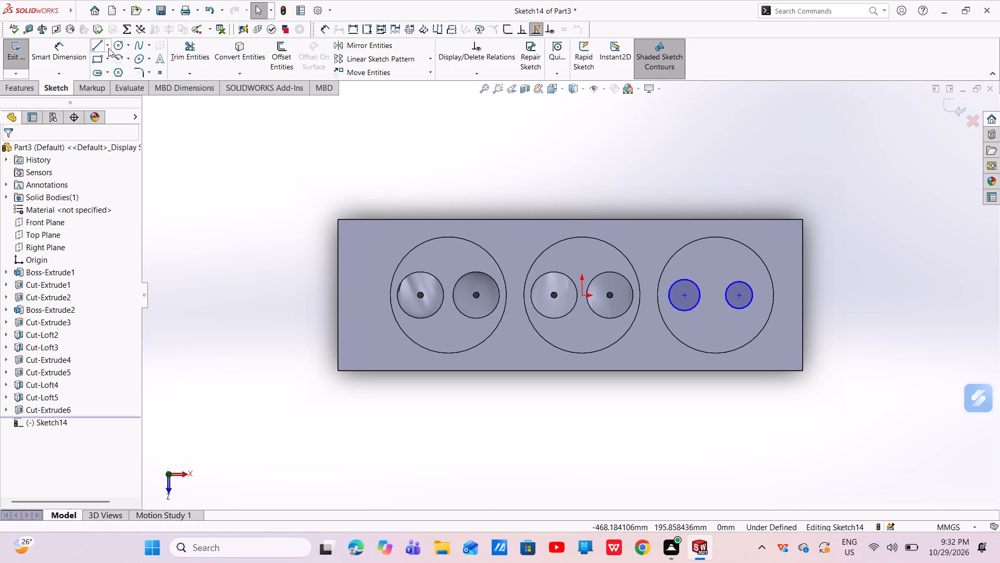
# Join the centres of the third recess's two circles with a horizontal construction line.
pyautogui.click(109, 48)
pyautogui.click(117, 71)
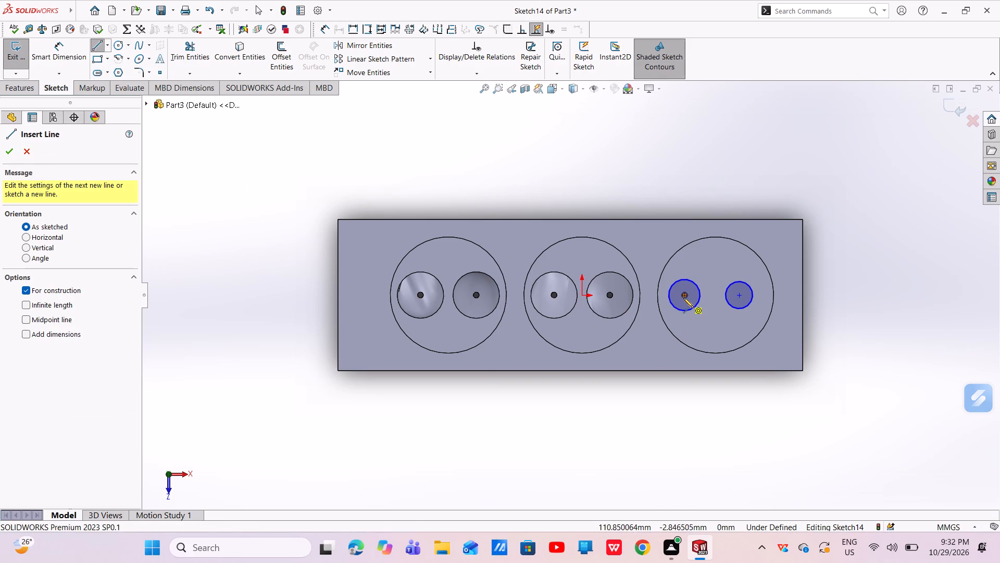
pyautogui.click(683, 297)
pyautogui.click(742, 297)
pyautogui.rightClick(742, 297)
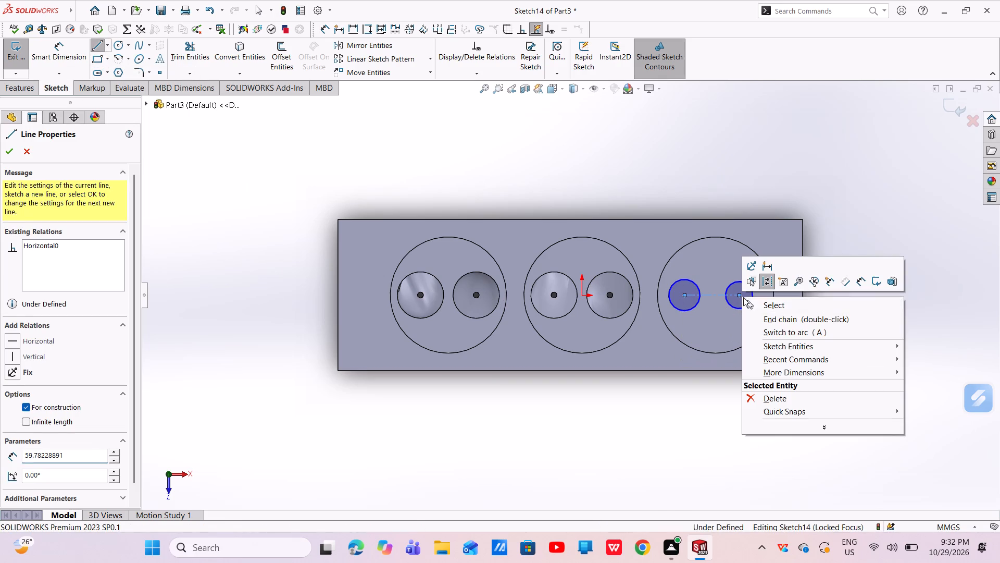
pyautogui.click(755, 307)
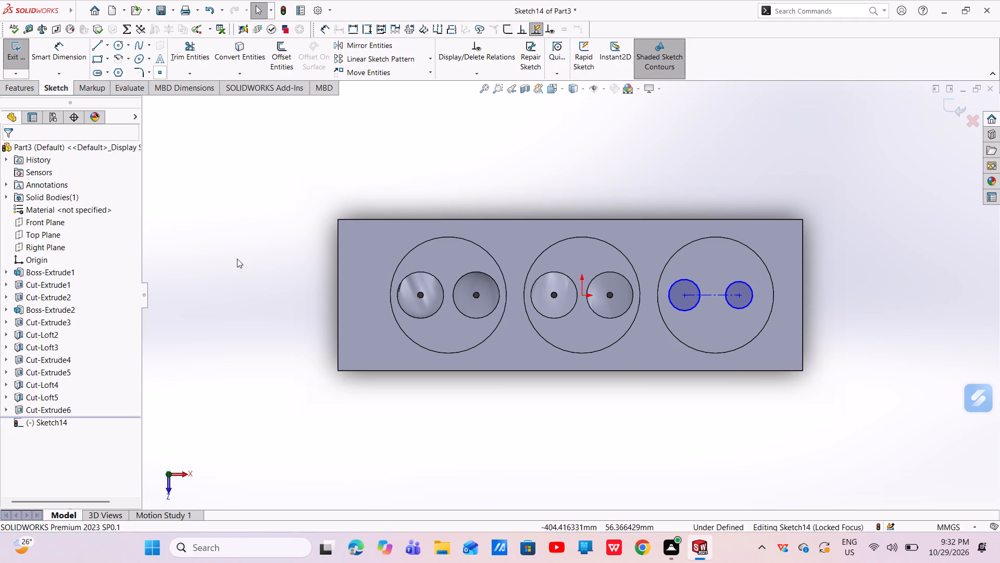
# Dimension the construction line between the two circle centres to 60.96 mm.
pyautogui.click(61, 54)
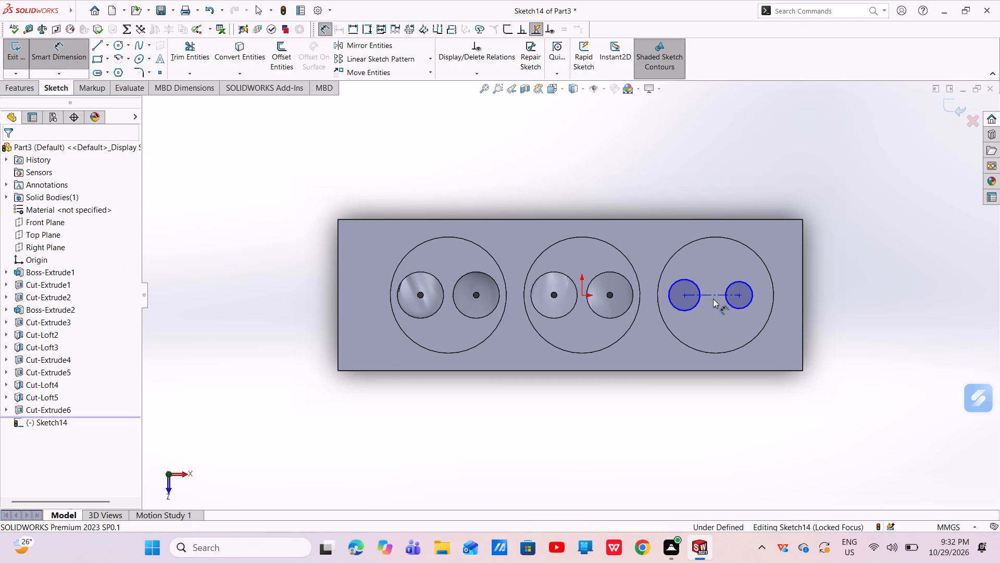
pyautogui.click(710, 294)
pyautogui.click(693, 440)
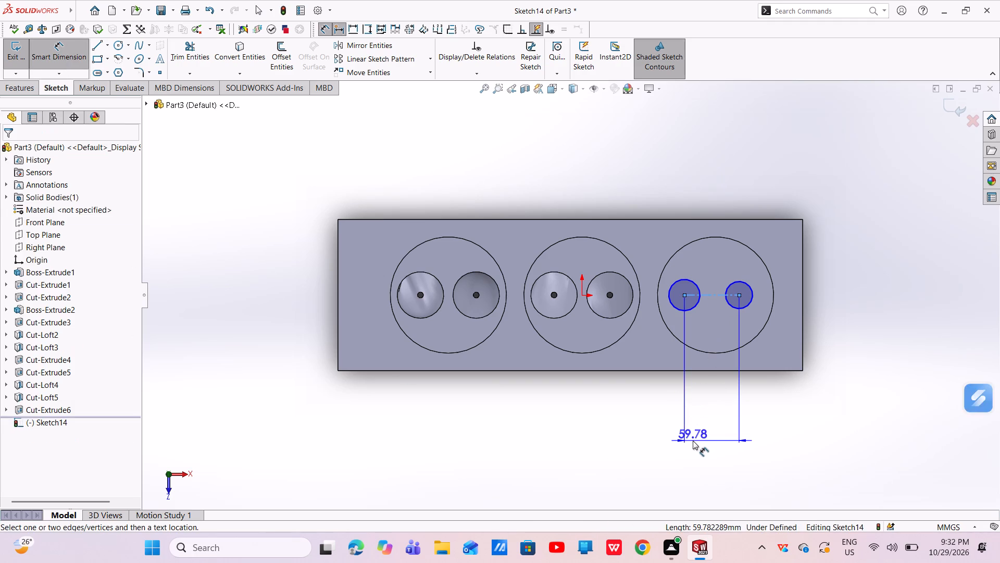
pyautogui.press('BackSpace')
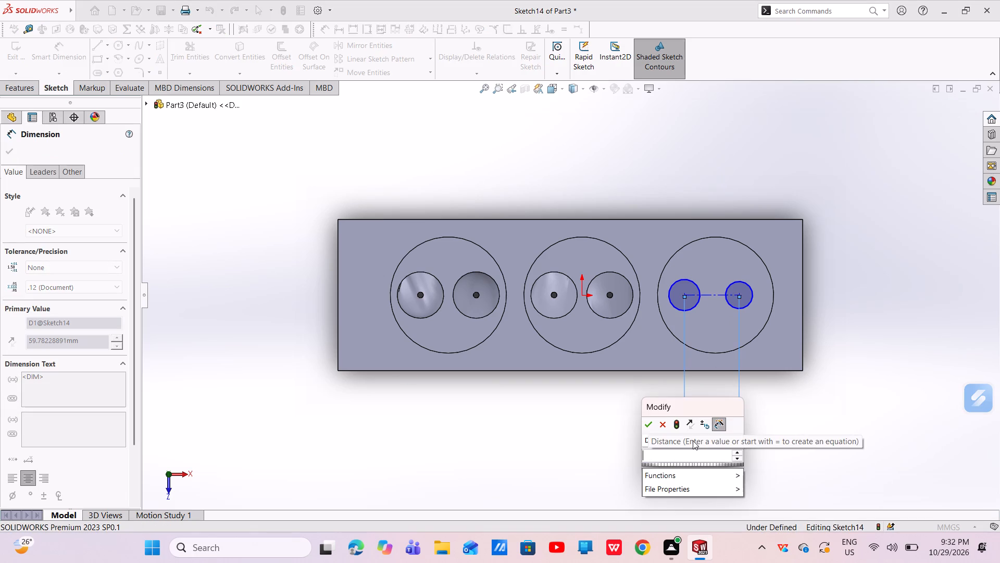
pyautogui.write('60.96')
pyautogui.press('Return')
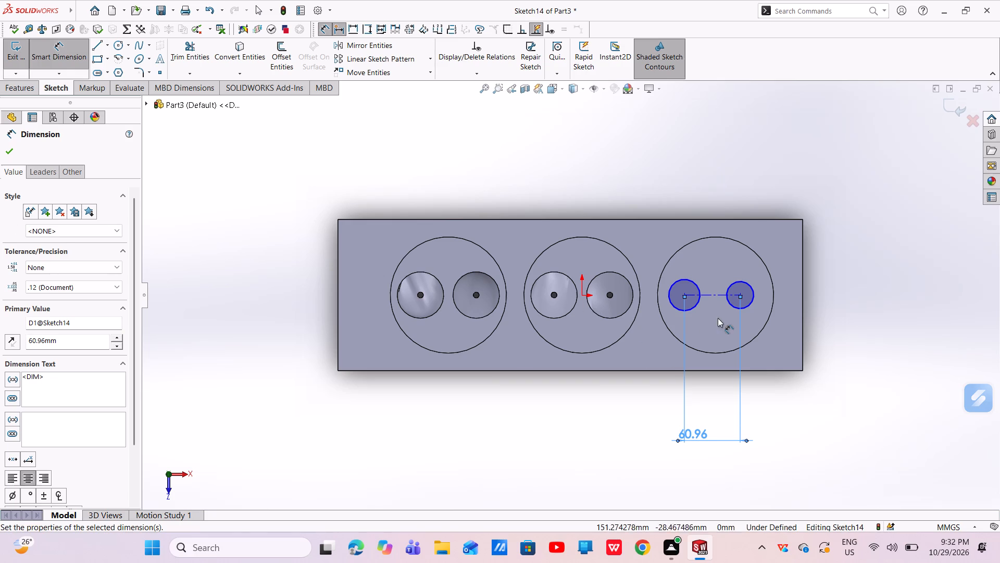
pyautogui.press('Escape')
pyautogui.press('Escape')
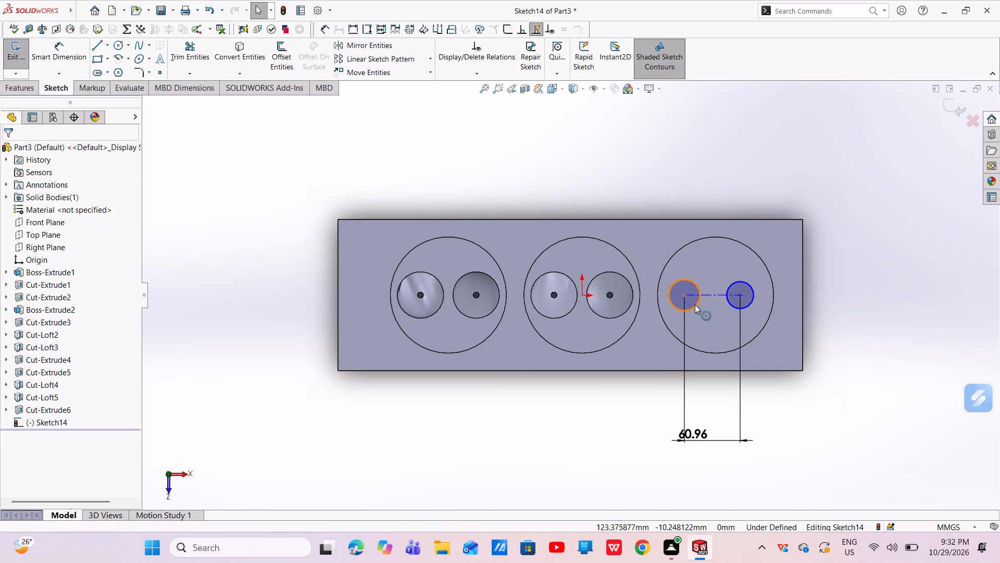
# Add an Equal relation between the third recess's two circles.
pyautogui.click(695, 304)
pyautogui.keyDown('ctrl'); pyautogui.click(729, 301); pyautogui.keyUp('ctrl')
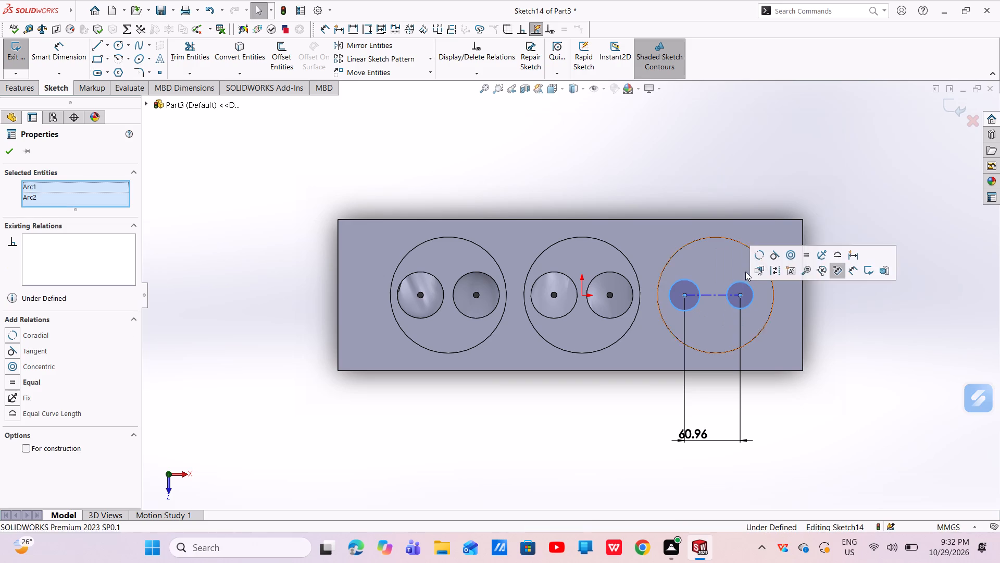
pyautogui.click(808, 255)
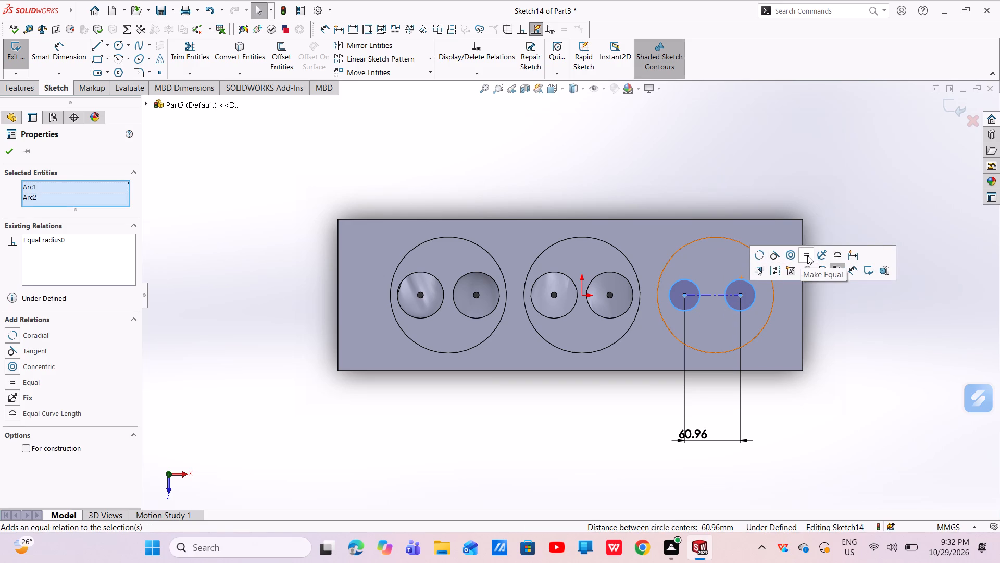
pyautogui.press('Escape')
# Dimension the diameter of the circle nearer the origin in the third recess to 50.80 mm.
pyautogui.click(72, 47)
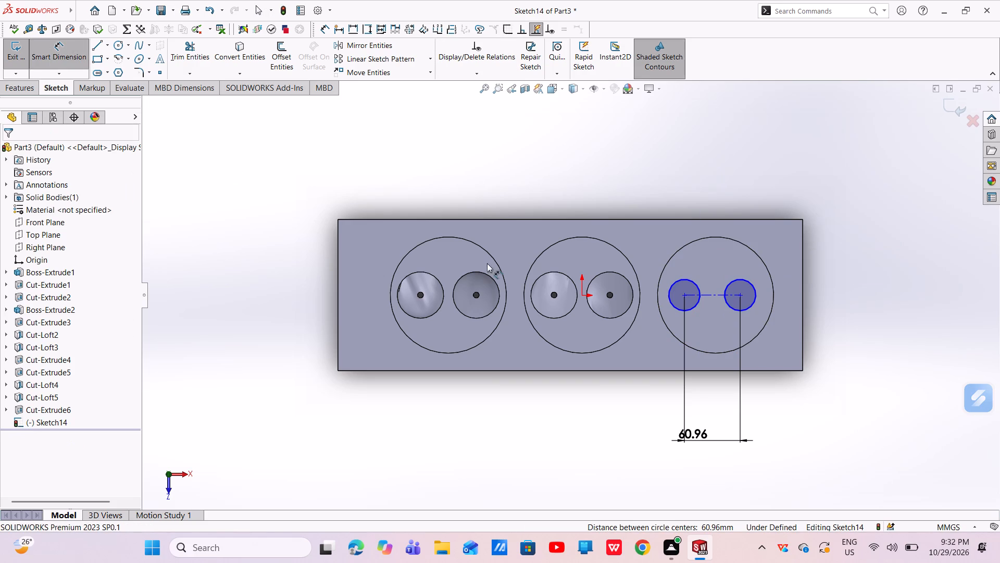
pyautogui.click(696, 304)
pyautogui.click(677, 193)
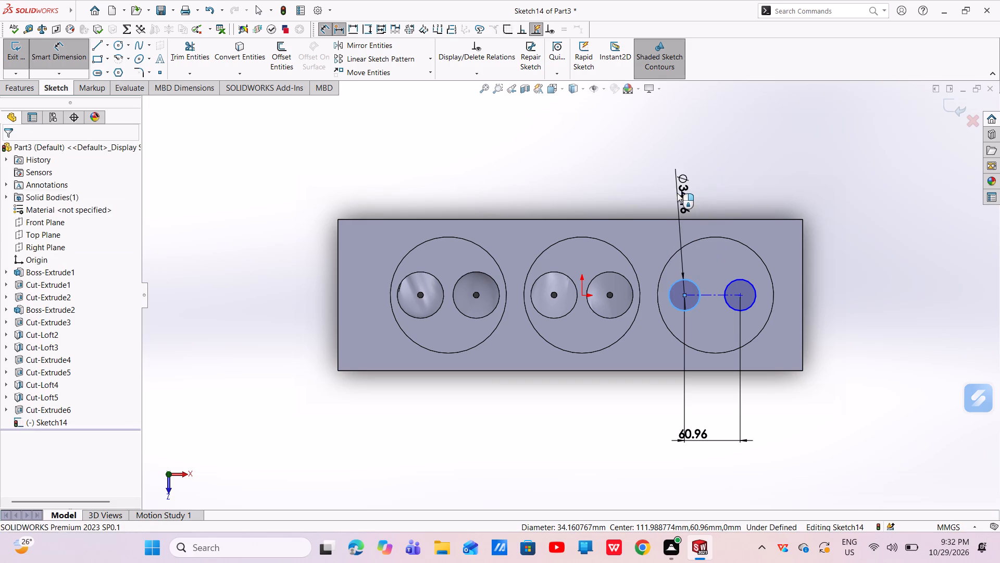
pyautogui.press('BackSpace')
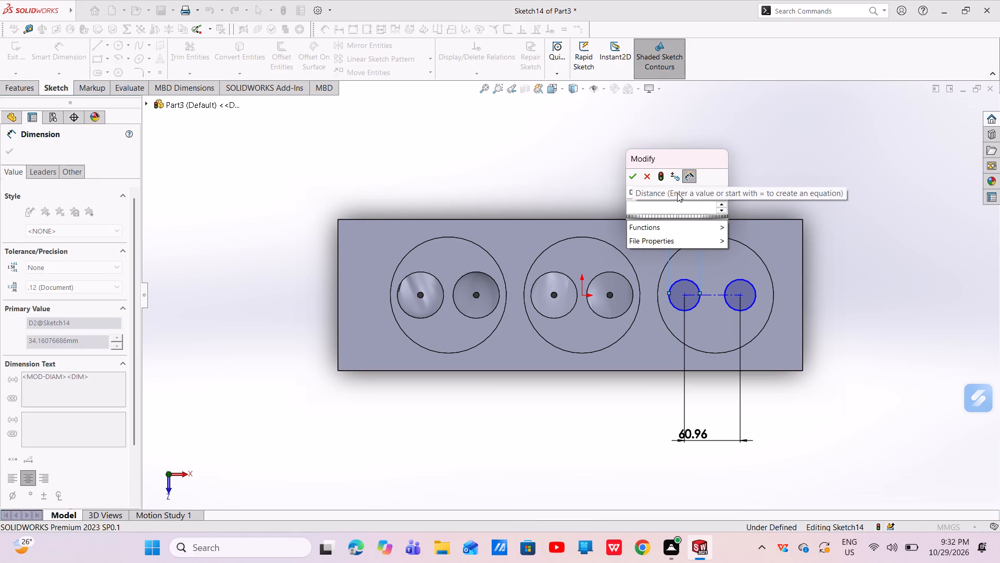
pyautogui.write('50.')
pyautogui.write('80')
pyautogui.press('Return')
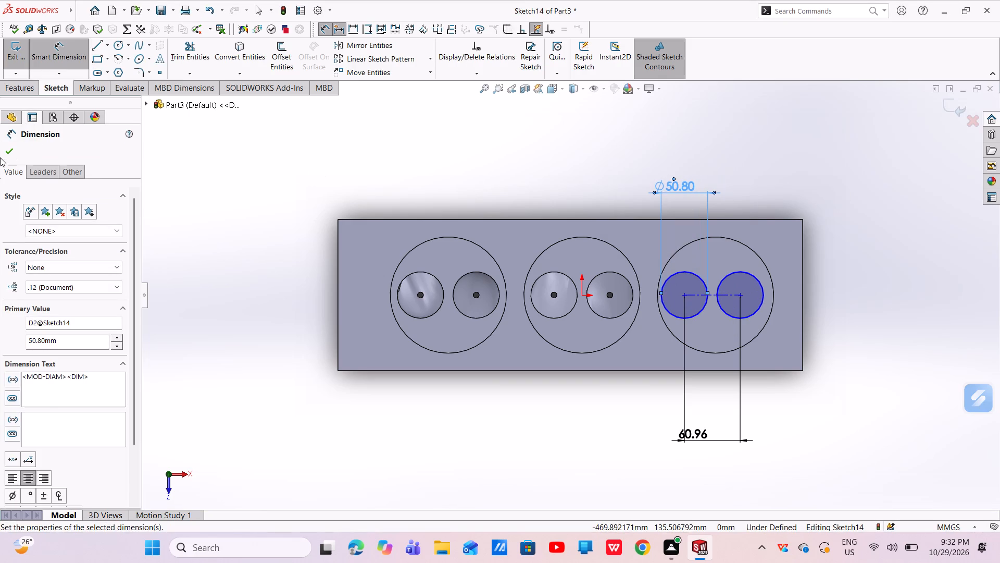
pyautogui.click(16, 157)
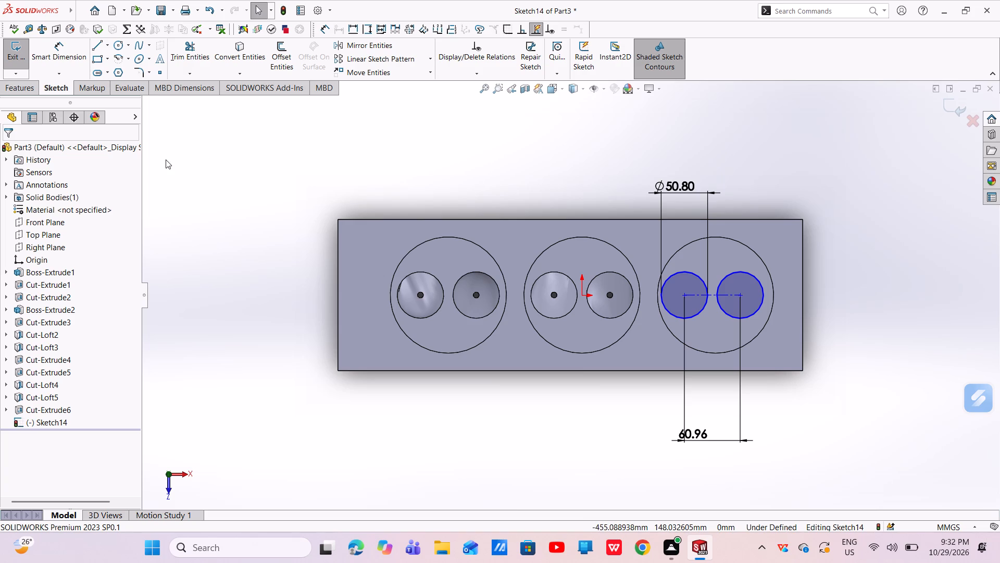
pyautogui.press('Escape')
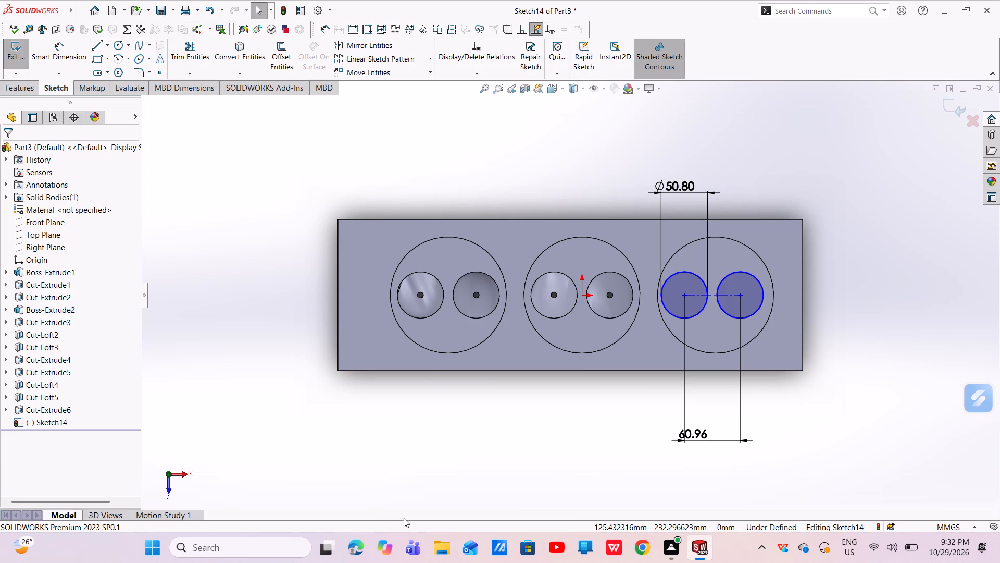
pyautogui.press('Escape')
# Convert the third recess's circular edge into the sketch and make the construction line's midpoint coincident with its centre.
pyautogui.scroll(-4, 724, 276)
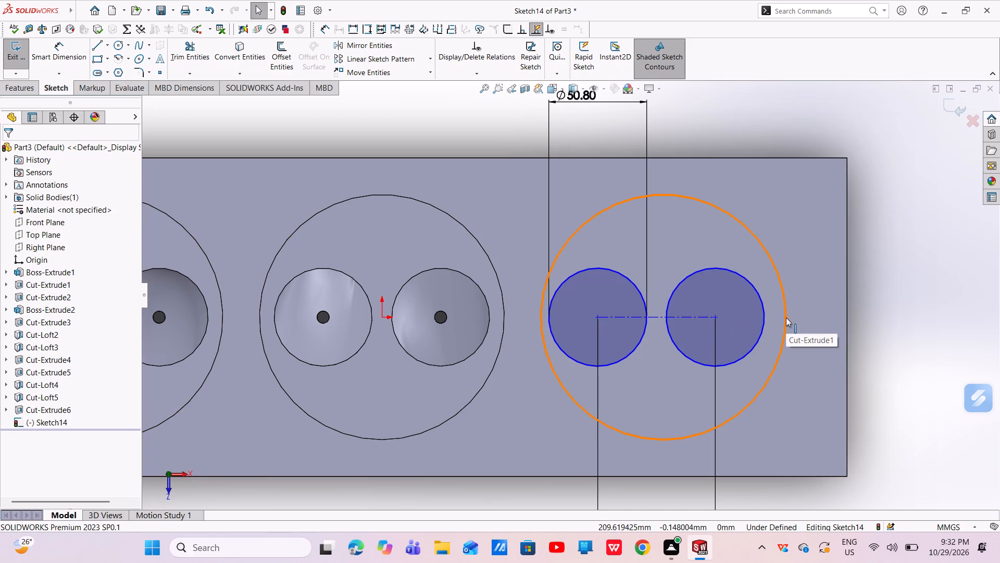
pyautogui.click(696, 200)
pyautogui.click(229, 53)
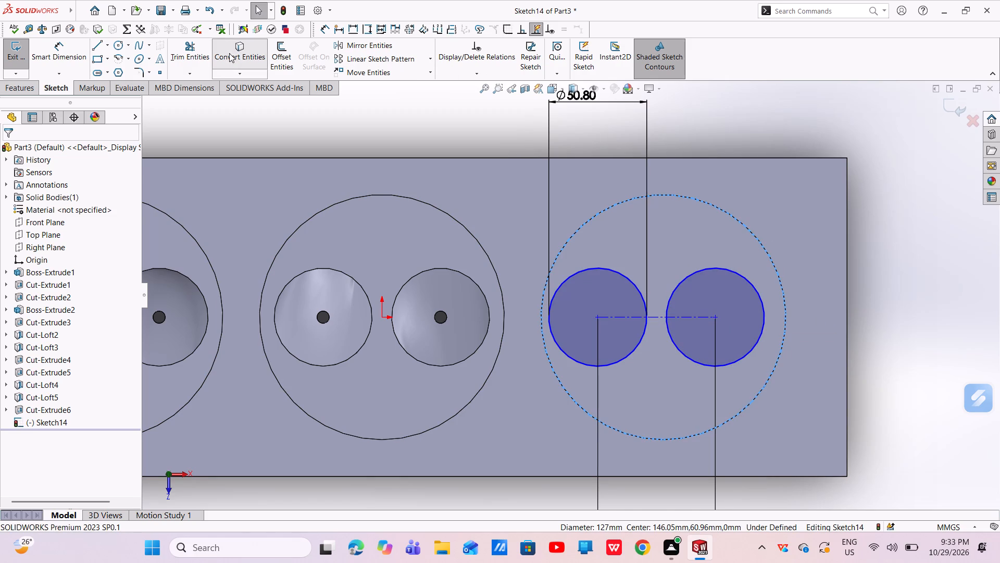
pyautogui.click(656, 318)
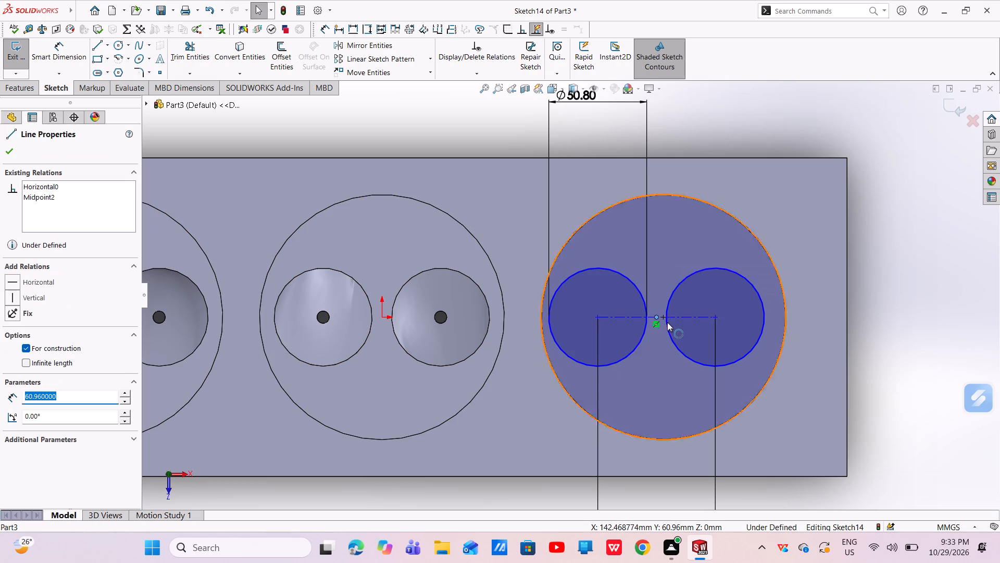
pyautogui.keyDown('ctrl'); pyautogui.click(662, 315); pyautogui.keyUp('ctrl')
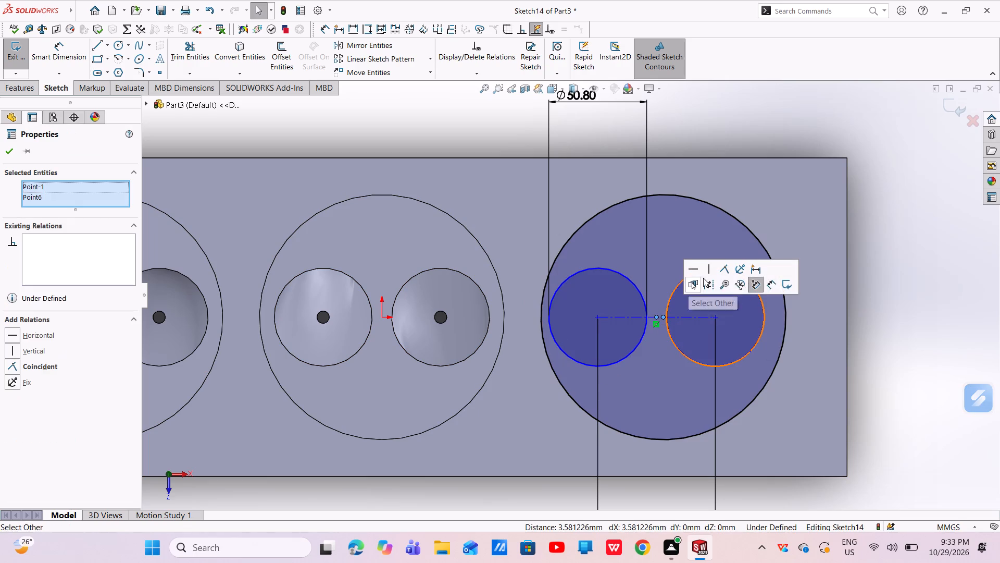
pyautogui.click(730, 269)
pyautogui.press('Escape')
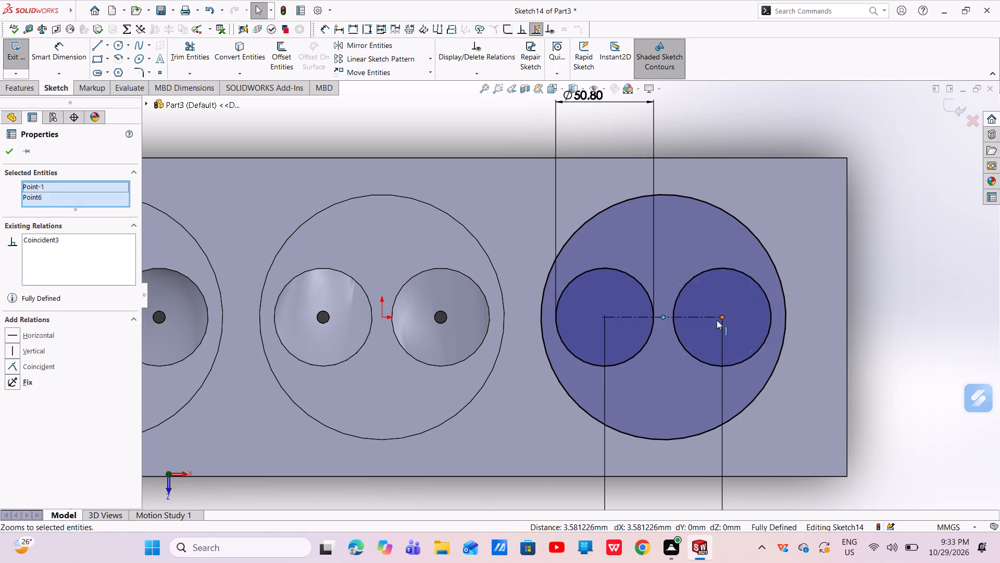
pyautogui.press('Escape')
# Delete the converted 127 mm circle from the sketch, keeping the two pocket circles.
pyautogui.scroll(1, 685, 365)
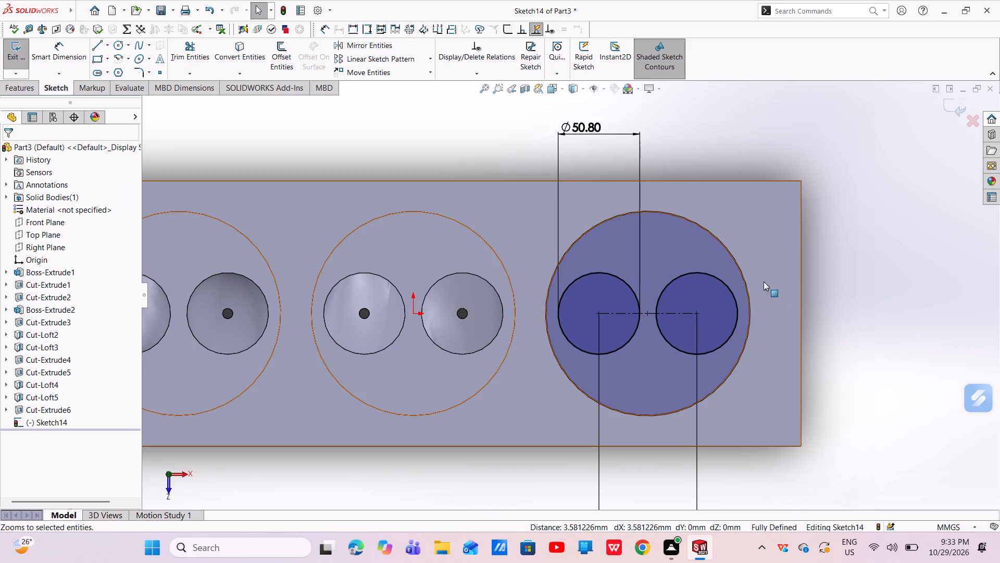
pyautogui.click(744, 276)
pyautogui.rightClick(744, 276)
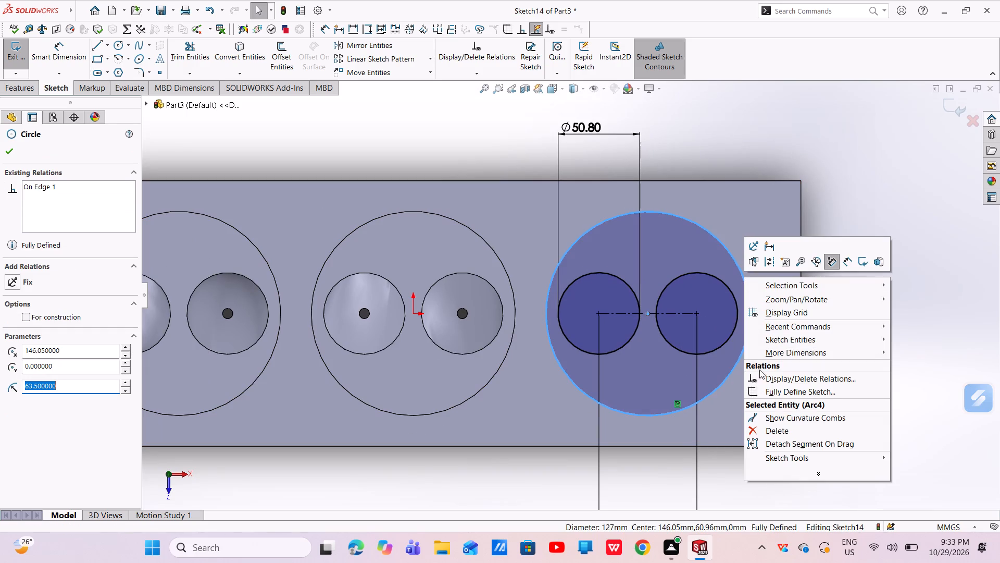
pyautogui.click(765, 426)
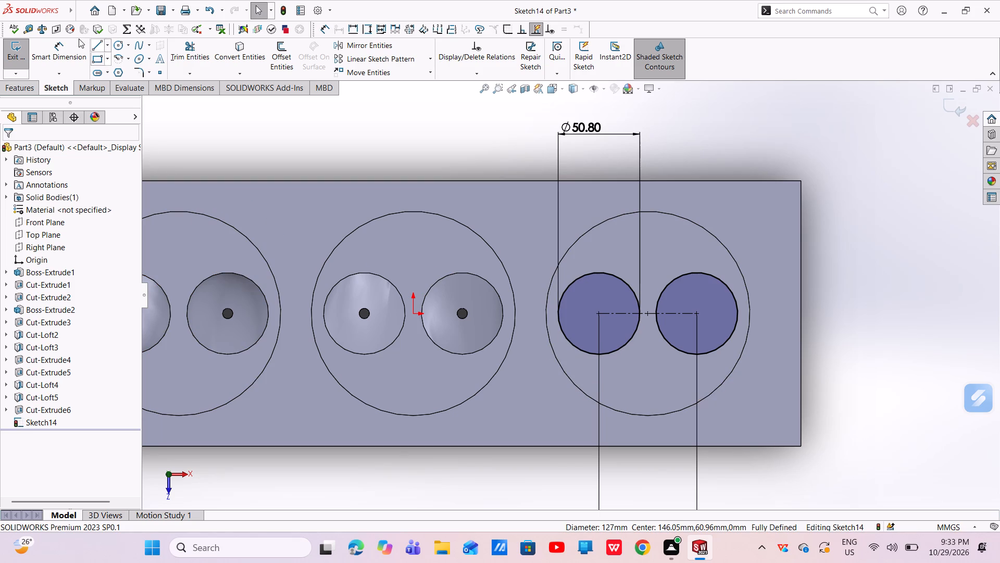
# Extrude-cut the two 50.8 mm circles with a Blind depth of 2.35 mm.
pyautogui.click(21, 90)
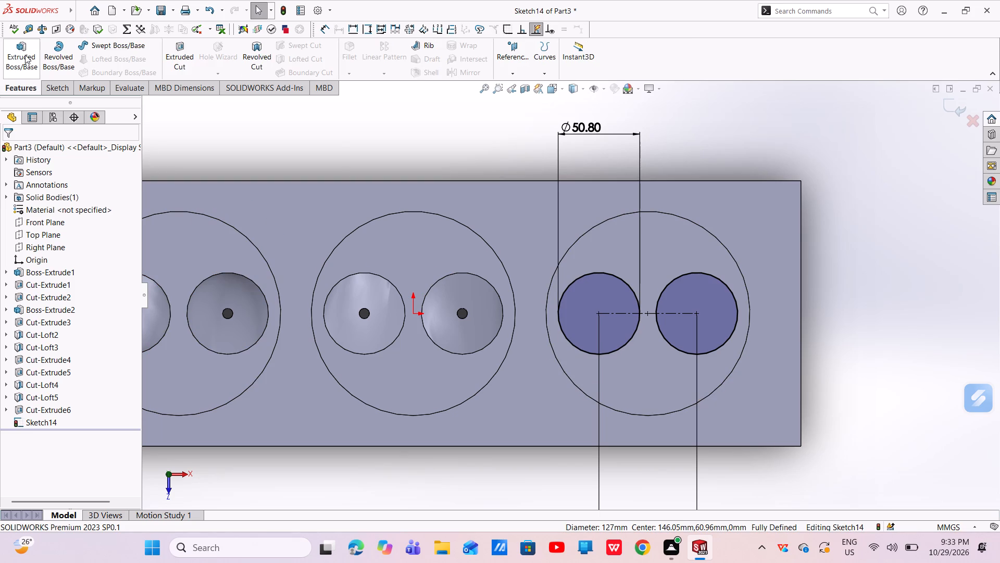
pyautogui.click(178, 53)
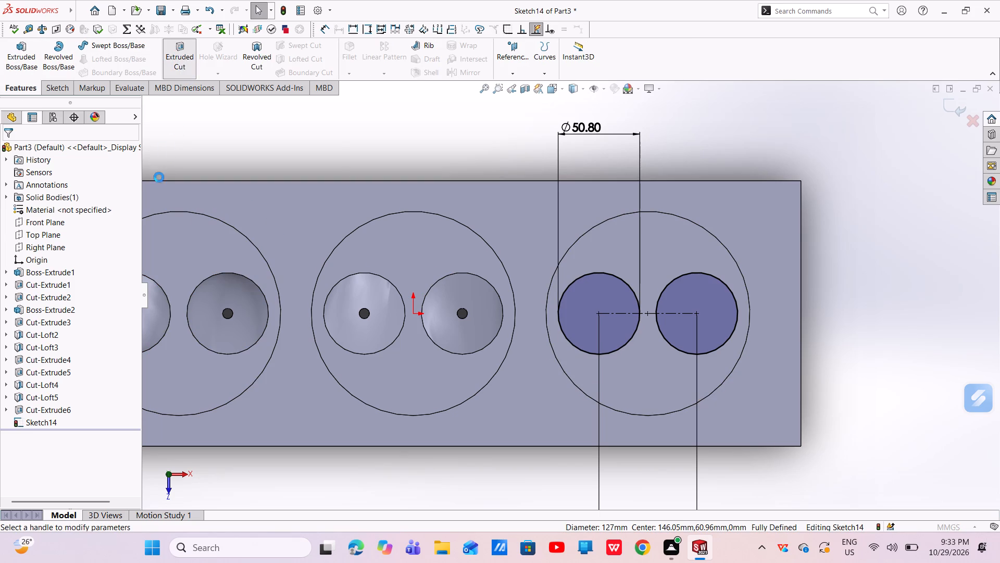
pyautogui.click(78, 232)
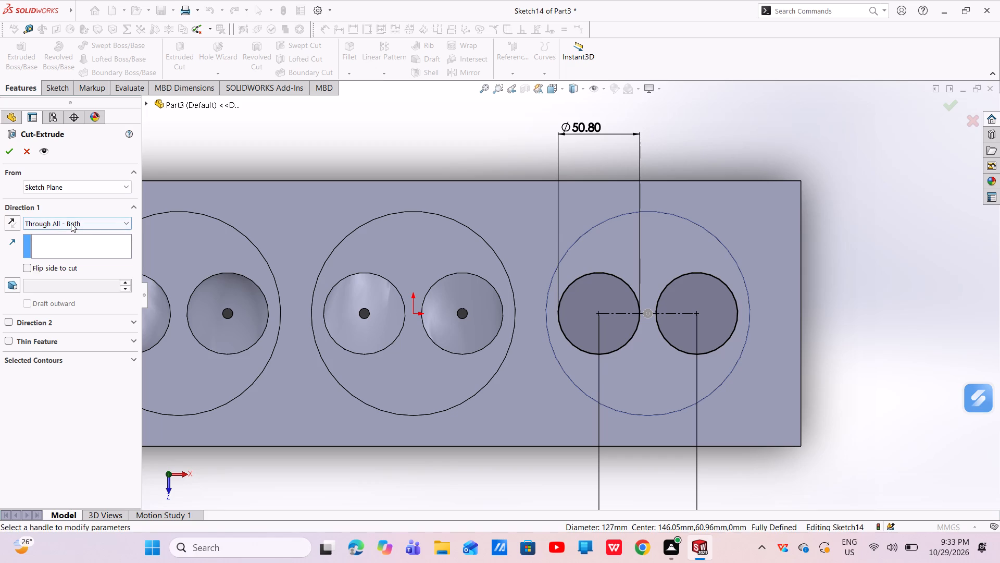
pyautogui.click(71, 223)
pyautogui.click(59, 232)
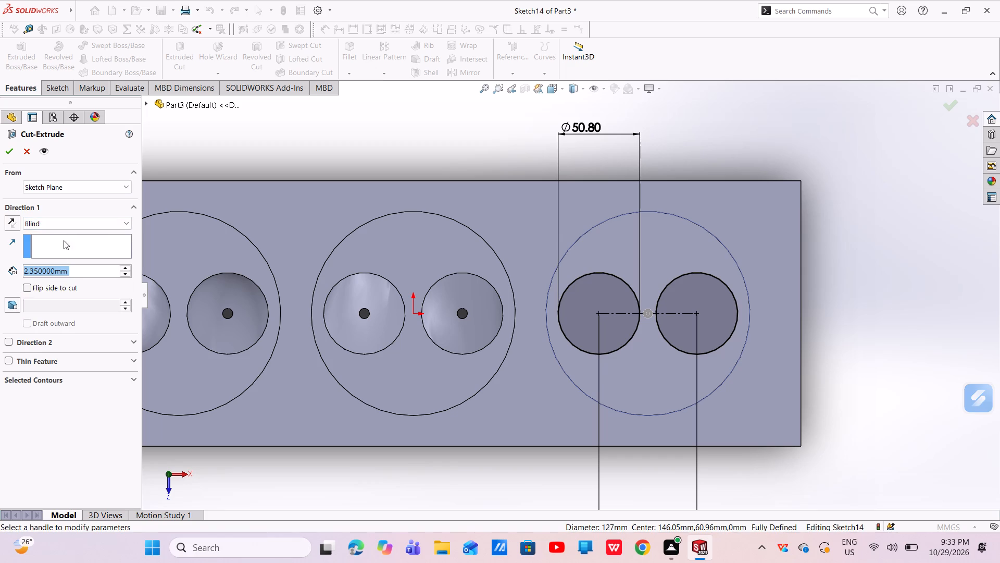
pyautogui.click(10, 150)
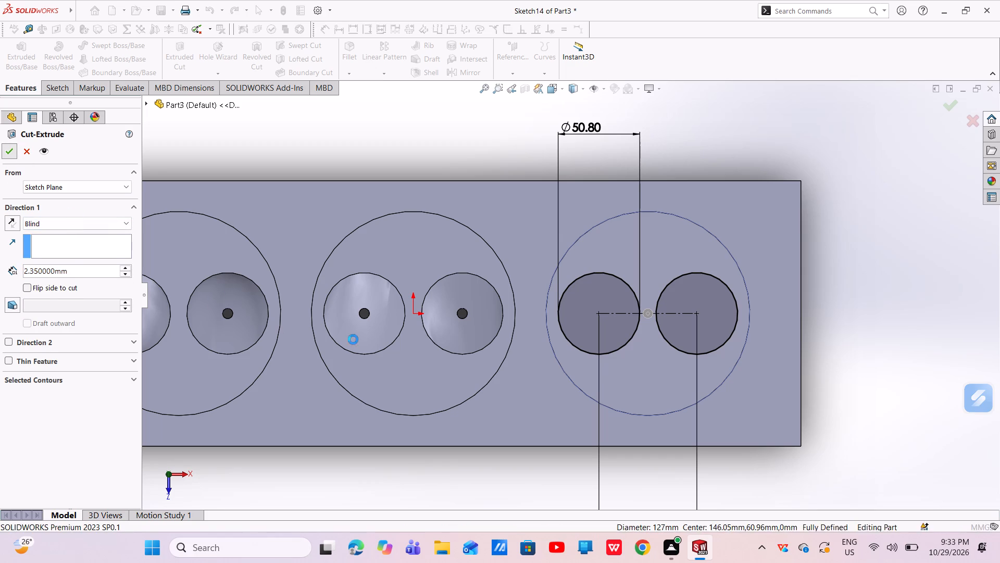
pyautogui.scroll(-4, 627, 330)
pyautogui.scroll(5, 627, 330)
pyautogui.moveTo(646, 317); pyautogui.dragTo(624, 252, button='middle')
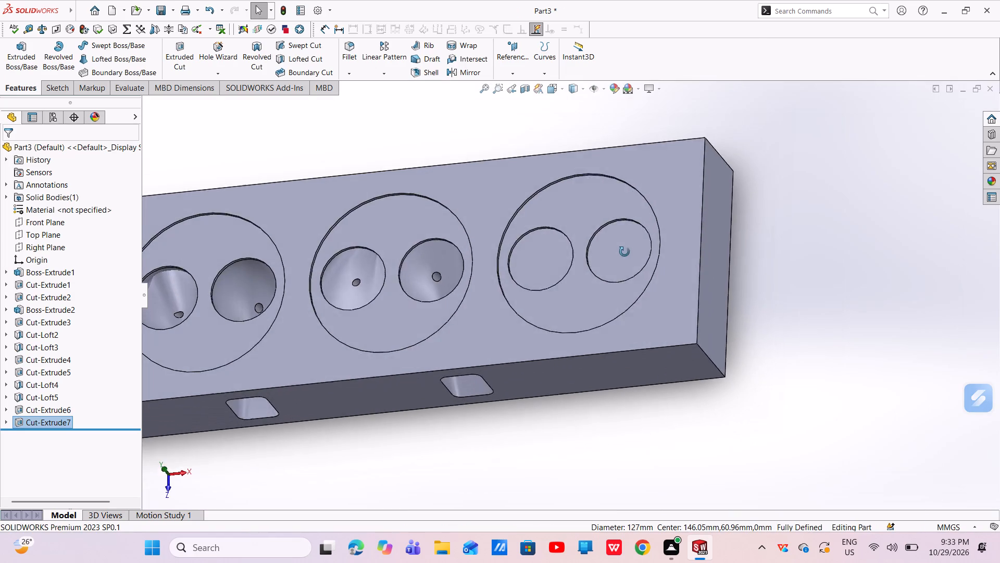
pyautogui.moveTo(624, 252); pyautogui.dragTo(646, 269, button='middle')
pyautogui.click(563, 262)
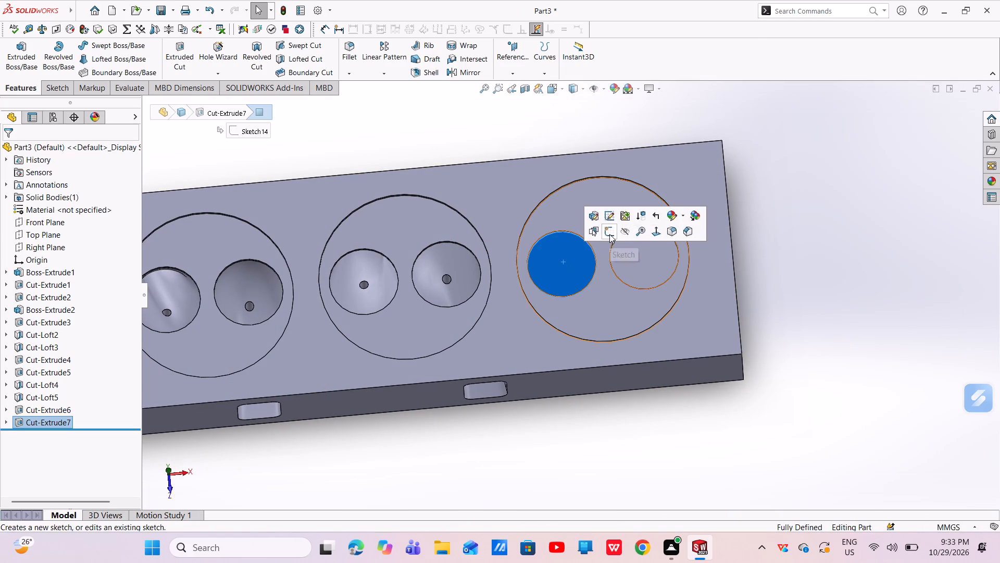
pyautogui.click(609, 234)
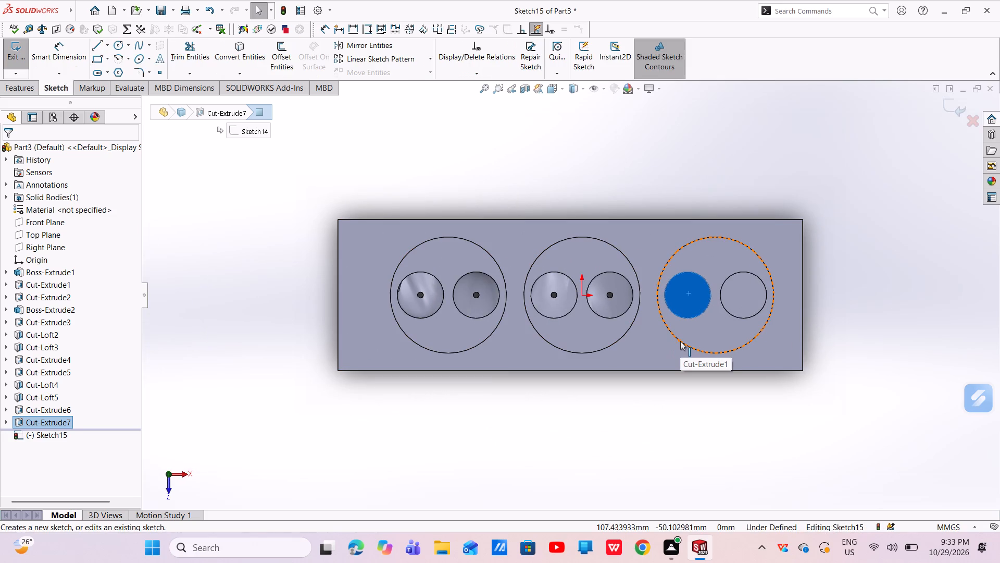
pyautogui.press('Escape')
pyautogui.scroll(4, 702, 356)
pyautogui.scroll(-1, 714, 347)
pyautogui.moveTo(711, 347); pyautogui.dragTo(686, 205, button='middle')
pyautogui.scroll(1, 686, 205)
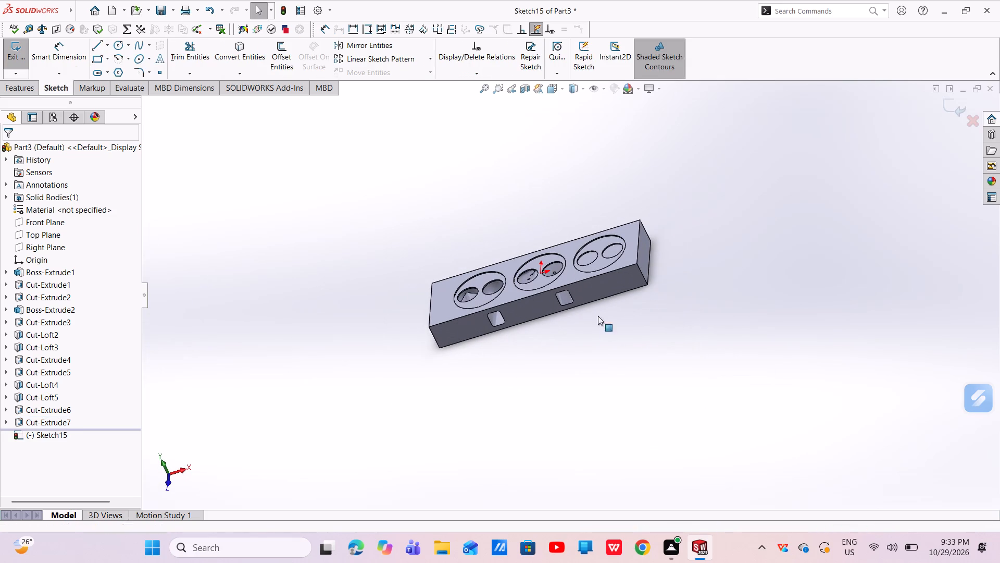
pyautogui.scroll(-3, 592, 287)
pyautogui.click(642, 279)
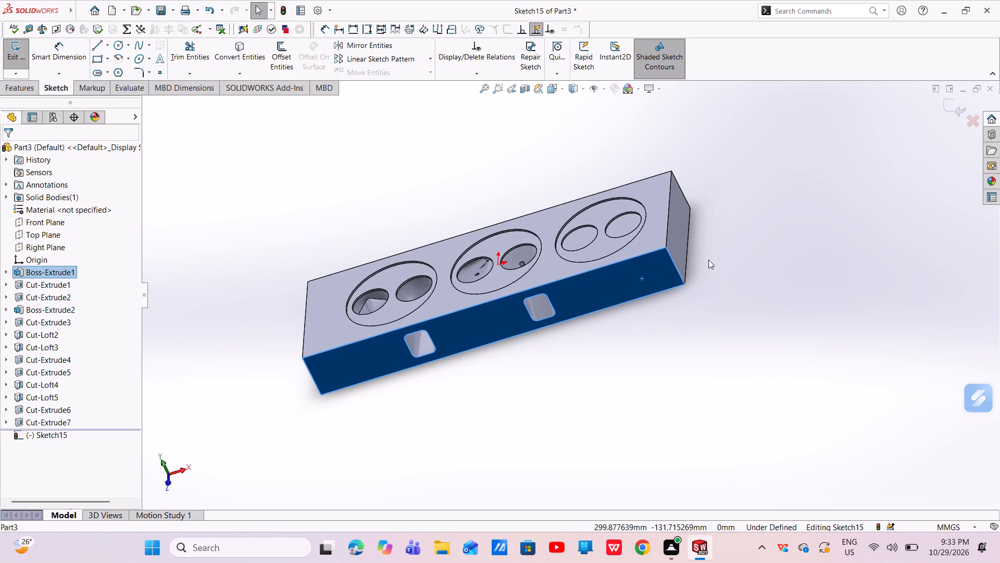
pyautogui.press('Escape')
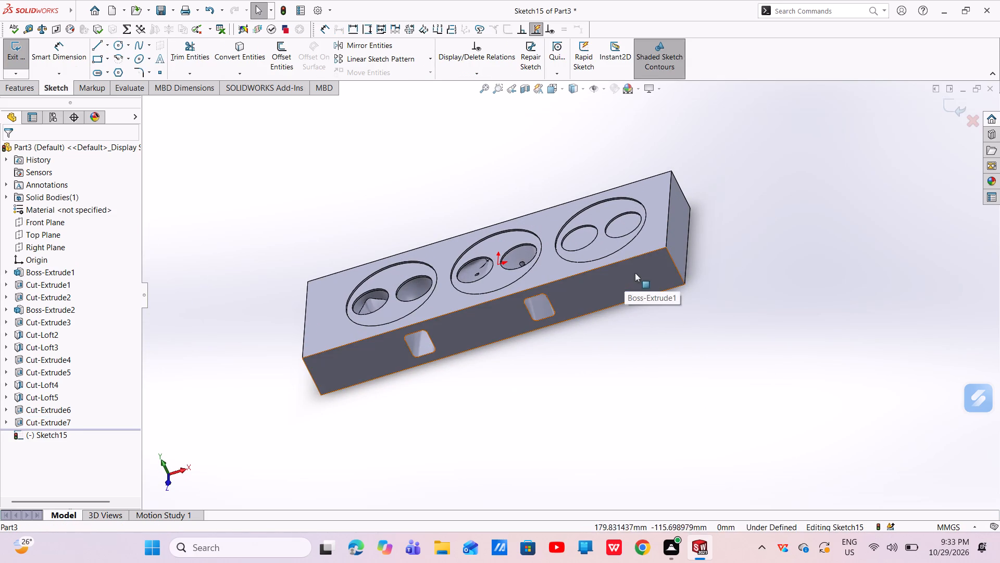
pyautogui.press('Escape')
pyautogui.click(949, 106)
# Start a sketch on the long side face with the port openings and draw a rectangle about 29.6 mm square near the third-recess end.
pyautogui.click(642, 280)
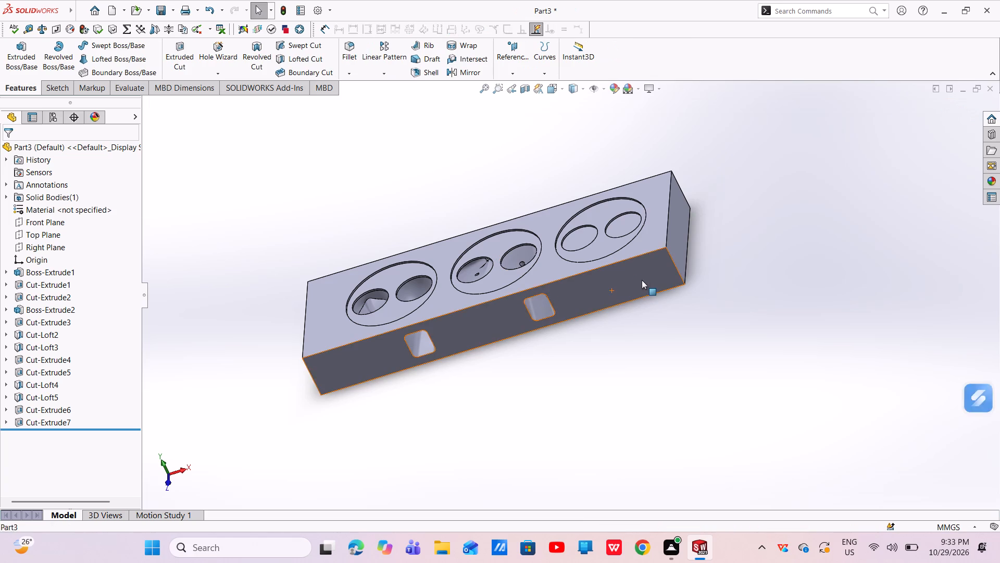
pyautogui.click(688, 254)
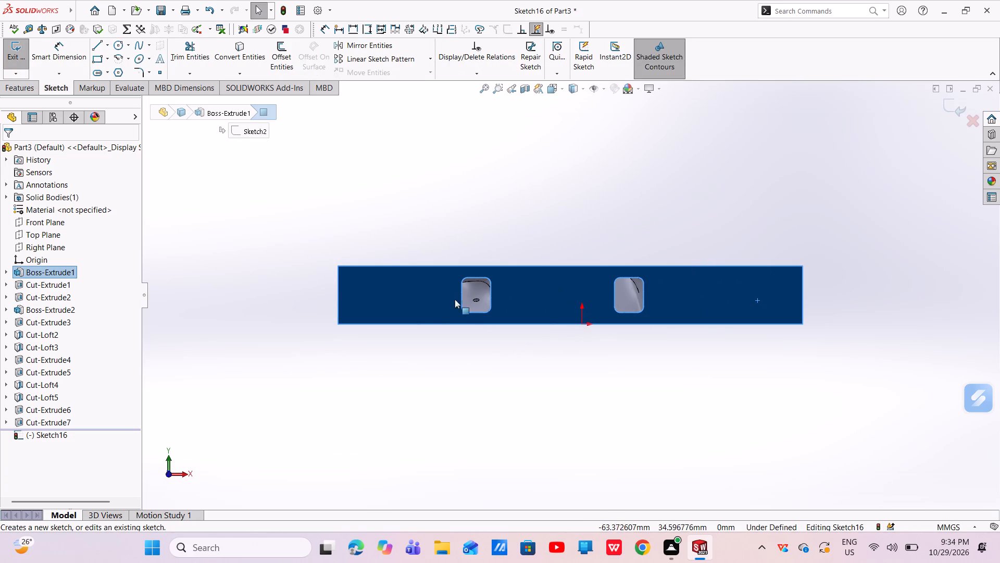
pyautogui.click(101, 62)
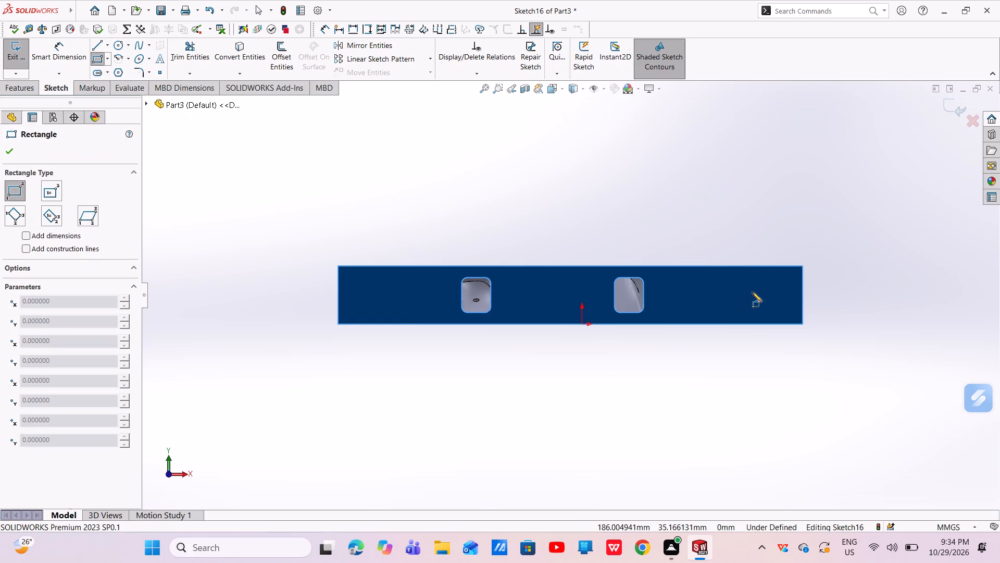
pyautogui.click(762, 288)
pyautogui.click(789, 315)
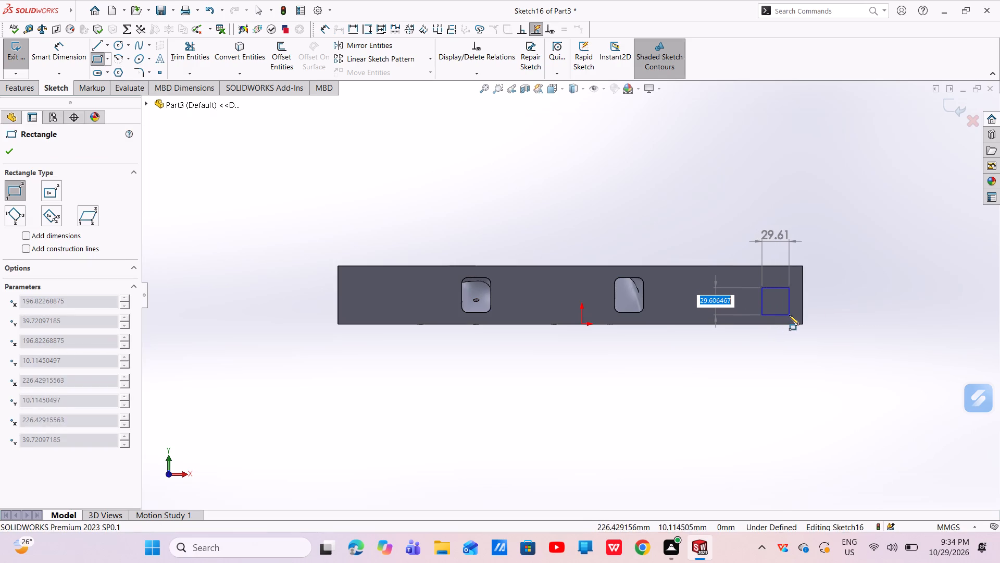
pyautogui.rightClick(789, 315)
pyautogui.click(803, 321)
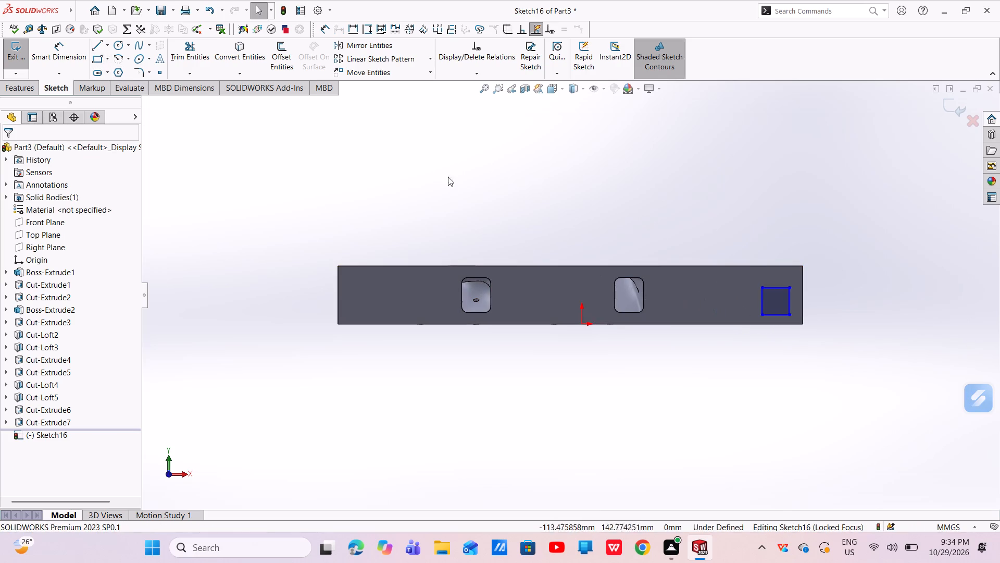
# Dimension the rectangle's lower side 12.7 mm from the block's bottom edge.
pyautogui.click(67, 49)
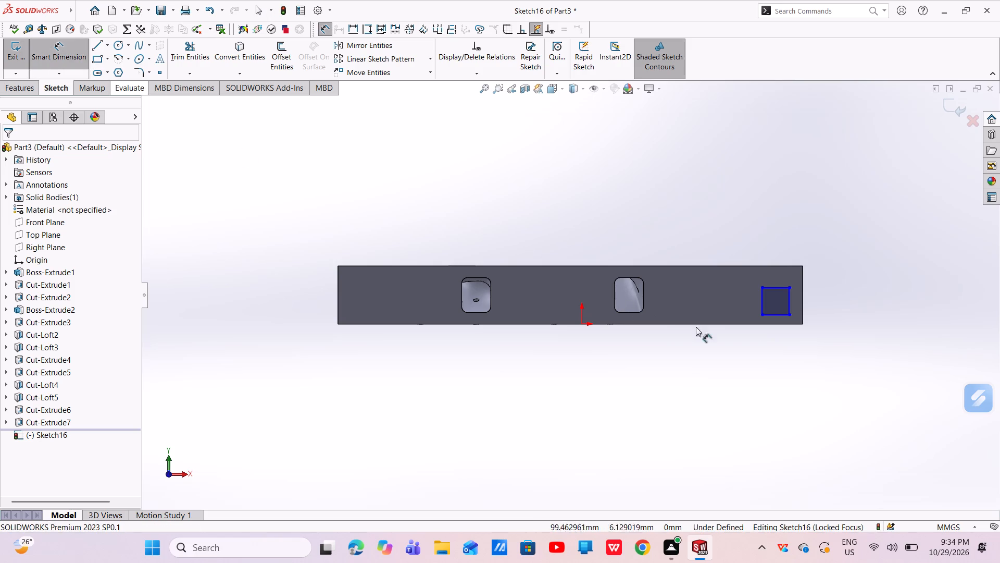
pyautogui.scroll(-4, 830, 331)
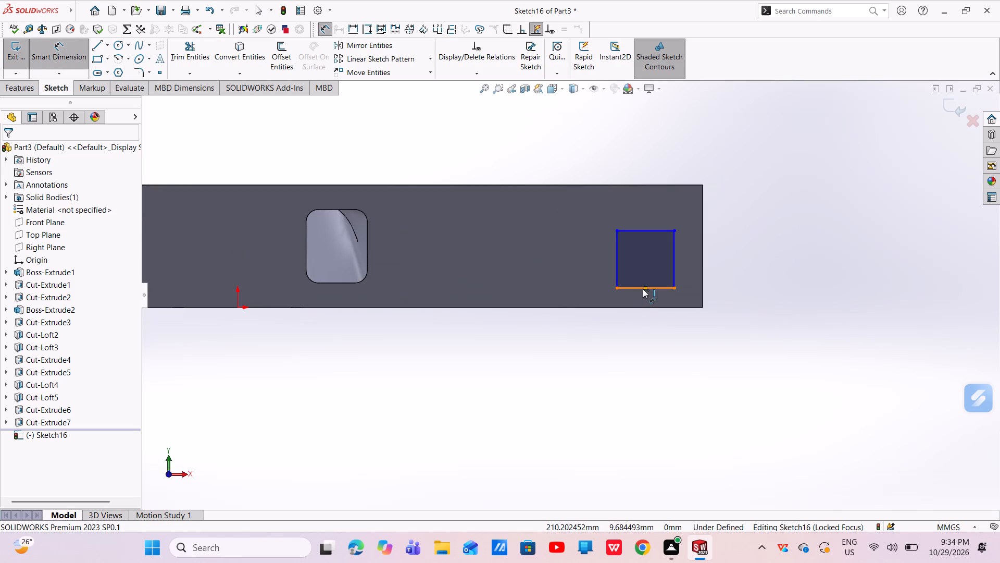
pyautogui.click(643, 289)
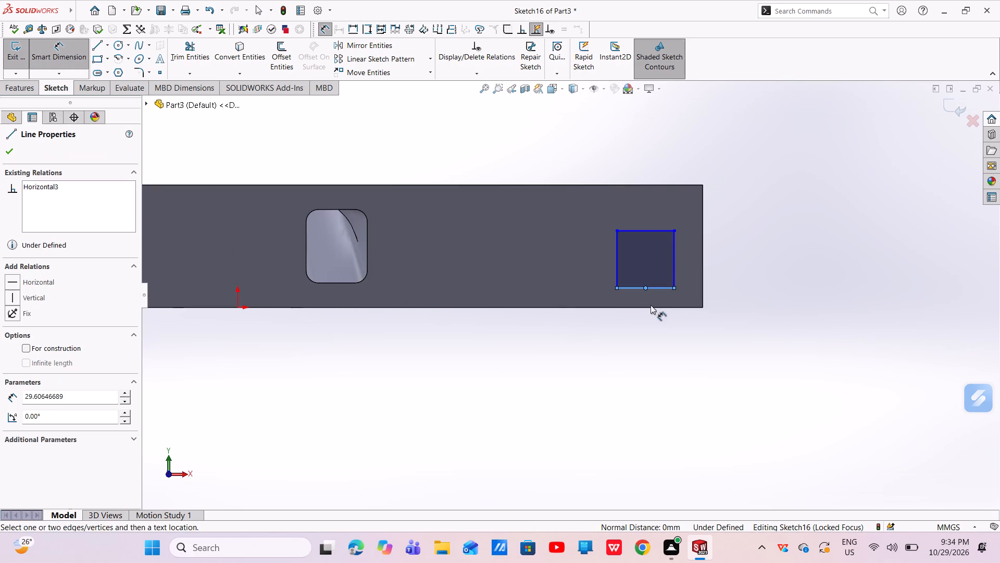
pyautogui.click(654, 308)
pyautogui.click(680, 346)
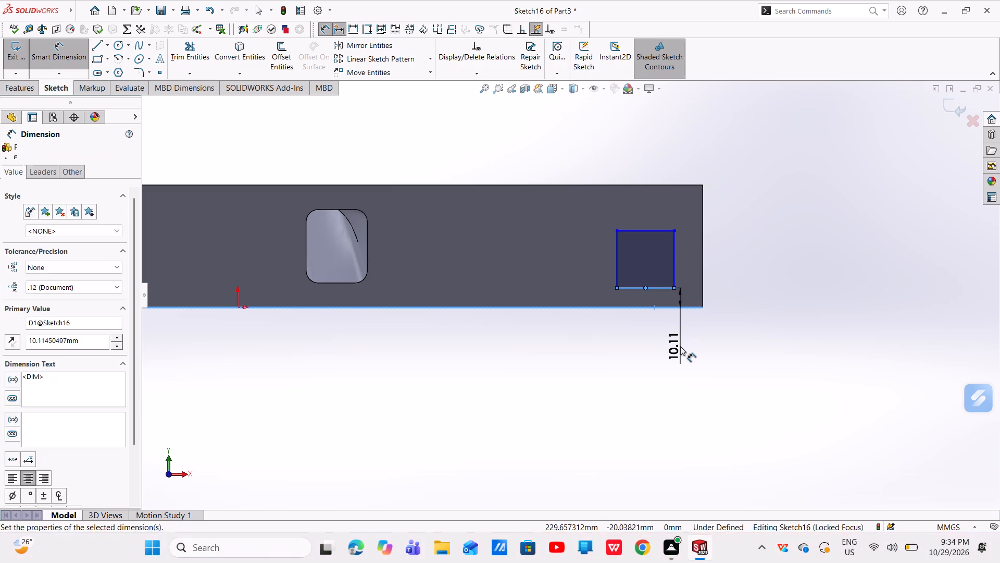
pyautogui.press('BackSpace')
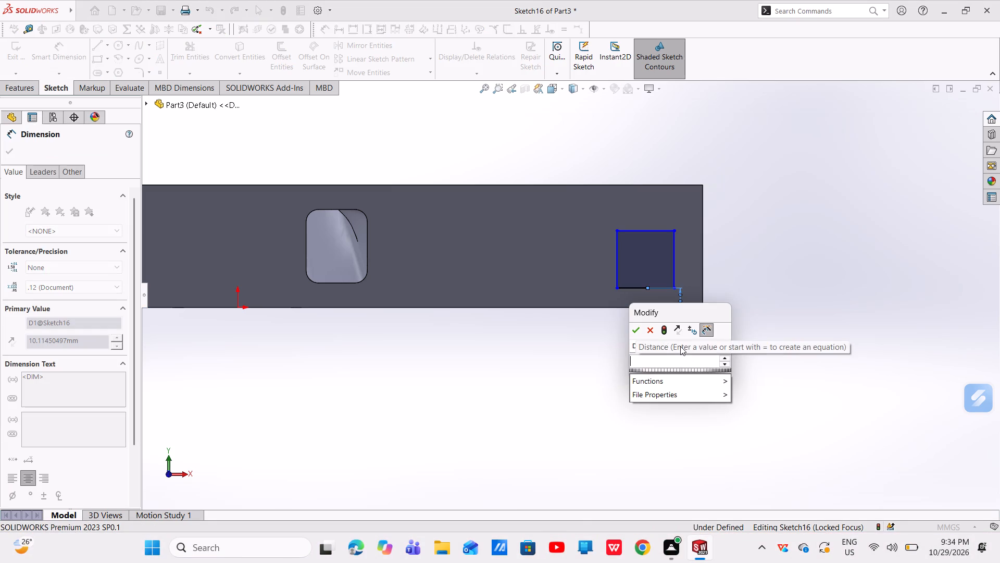
pyautogui.write('12.7')
pyautogui.press('Return')
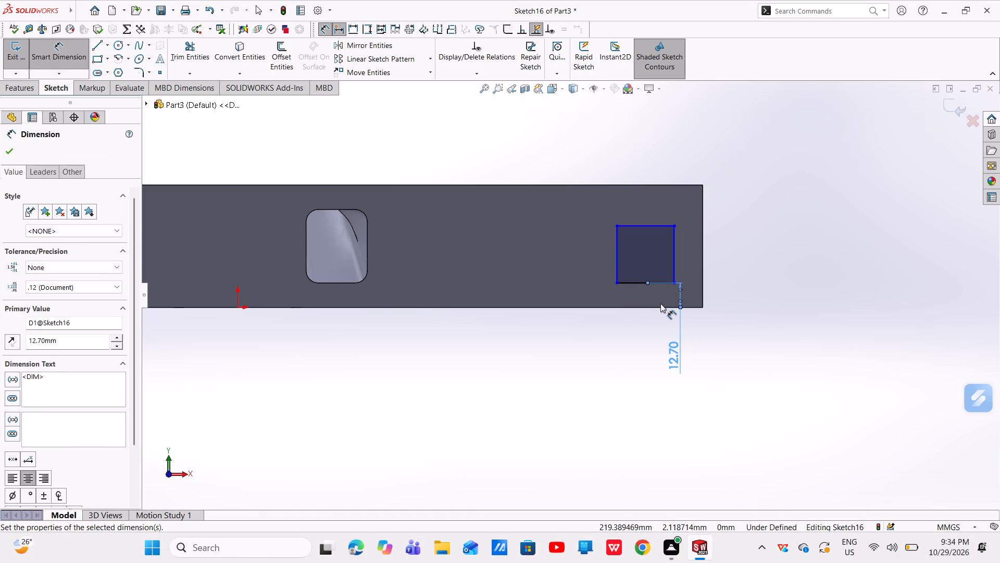
pyautogui.press('Escape')
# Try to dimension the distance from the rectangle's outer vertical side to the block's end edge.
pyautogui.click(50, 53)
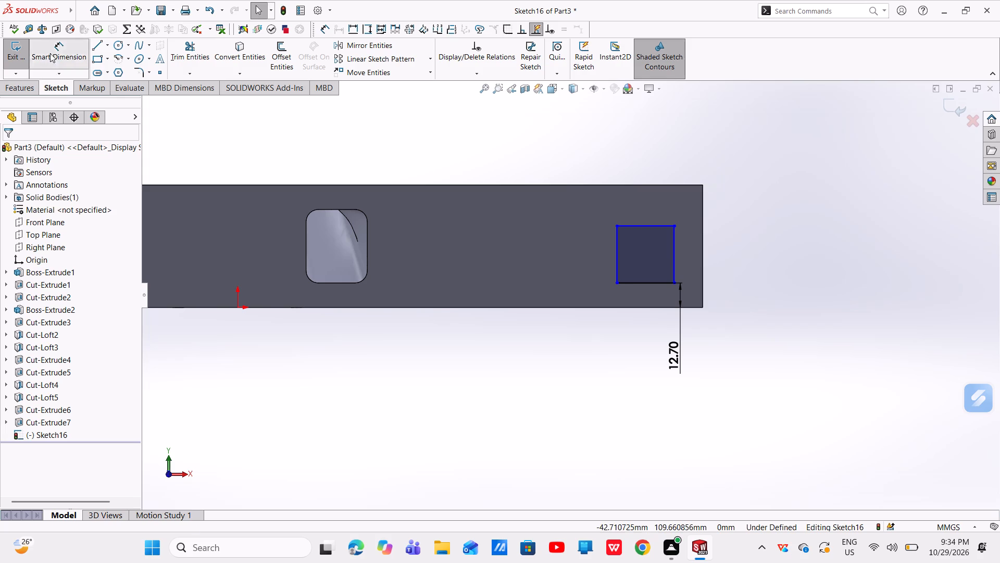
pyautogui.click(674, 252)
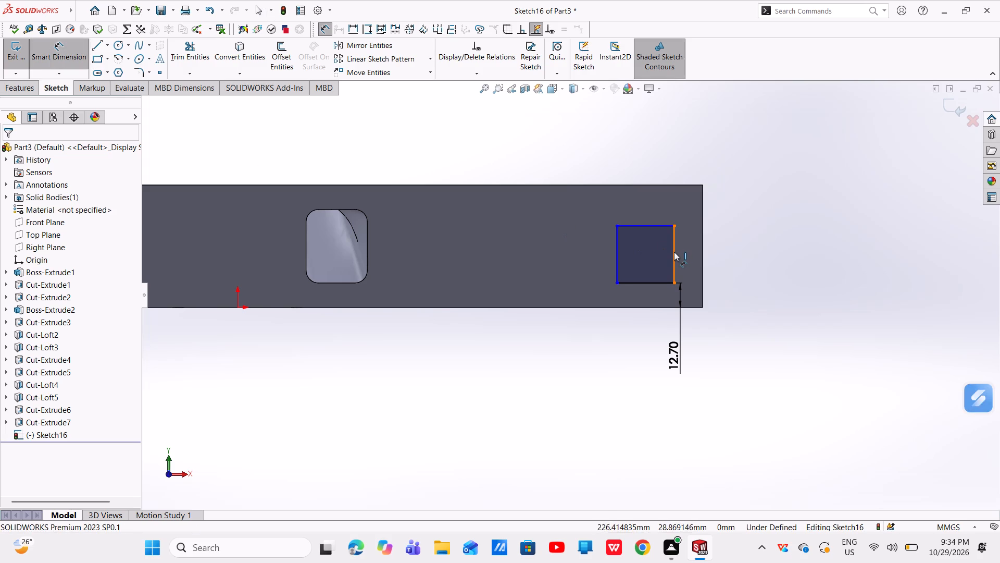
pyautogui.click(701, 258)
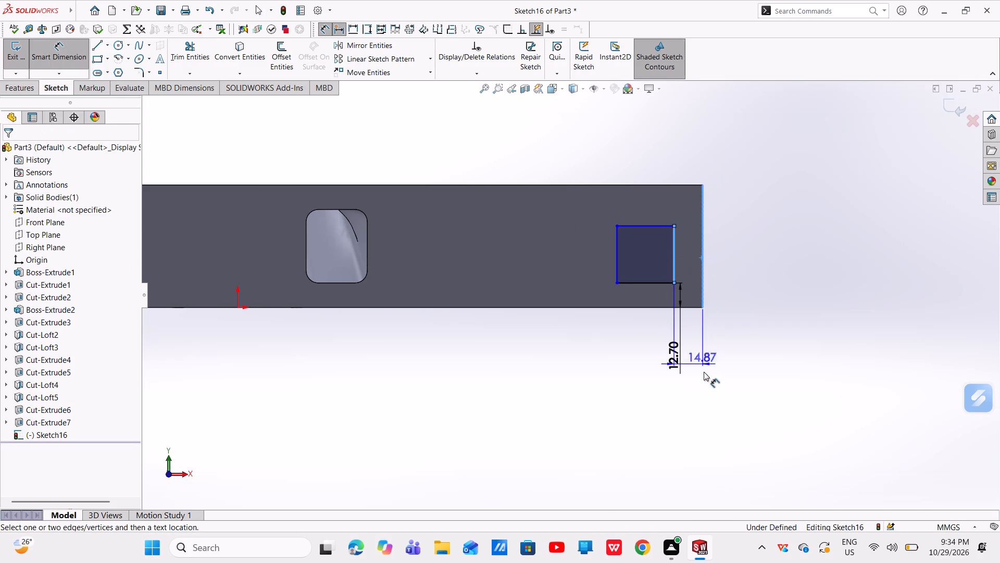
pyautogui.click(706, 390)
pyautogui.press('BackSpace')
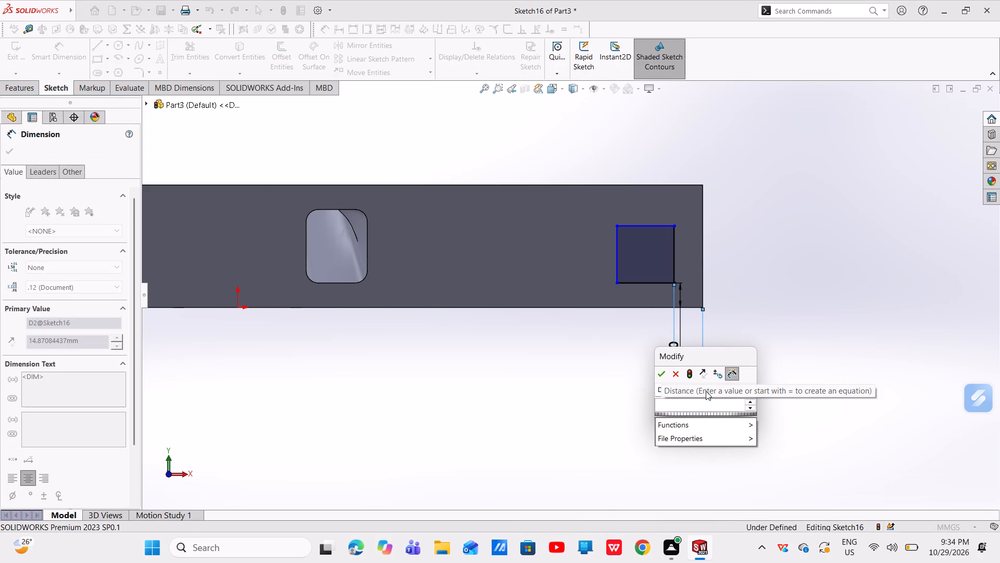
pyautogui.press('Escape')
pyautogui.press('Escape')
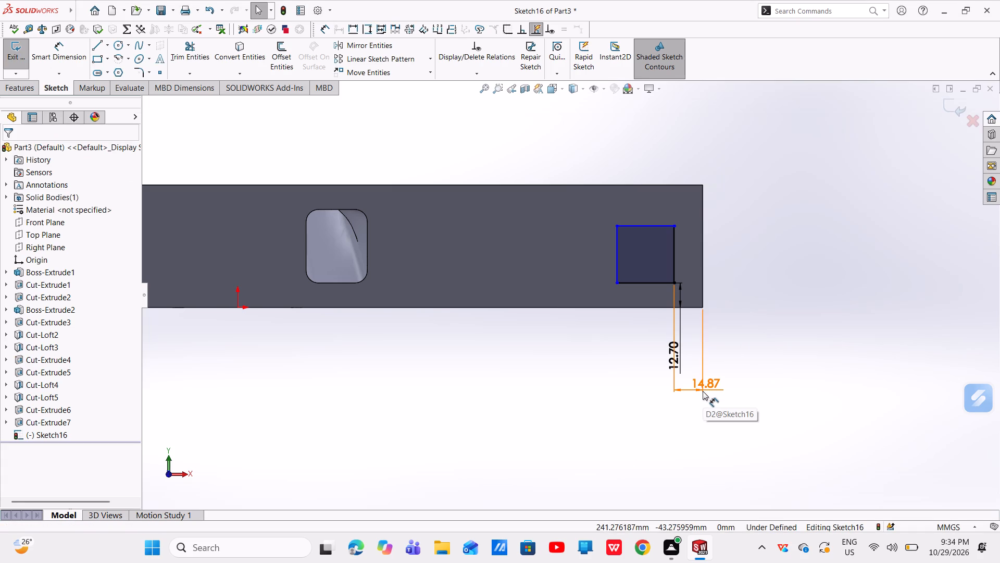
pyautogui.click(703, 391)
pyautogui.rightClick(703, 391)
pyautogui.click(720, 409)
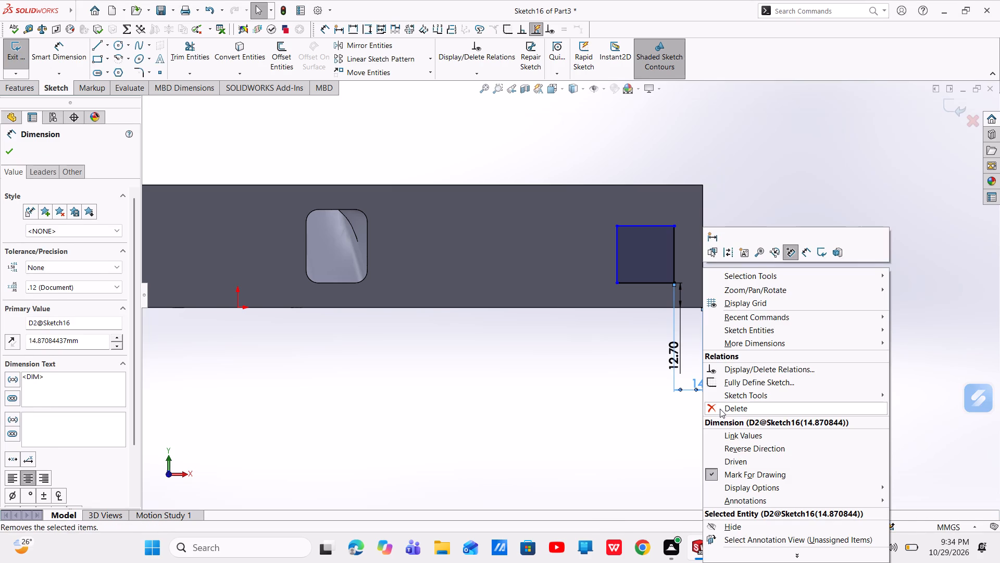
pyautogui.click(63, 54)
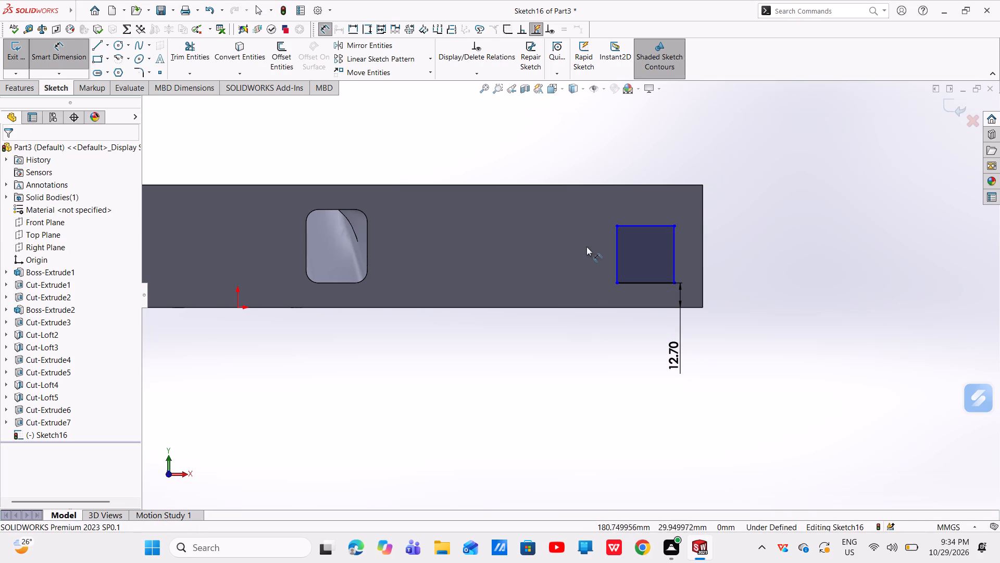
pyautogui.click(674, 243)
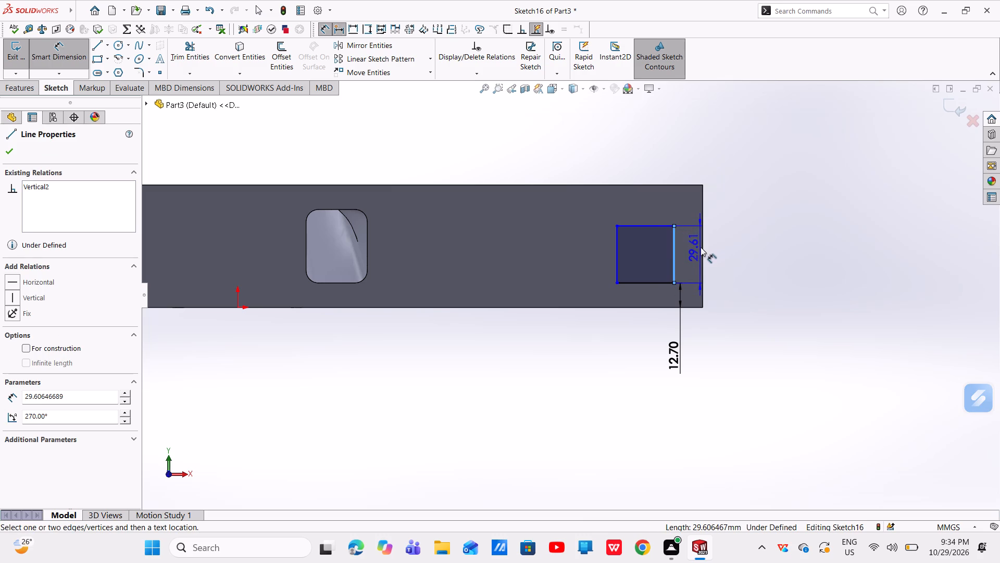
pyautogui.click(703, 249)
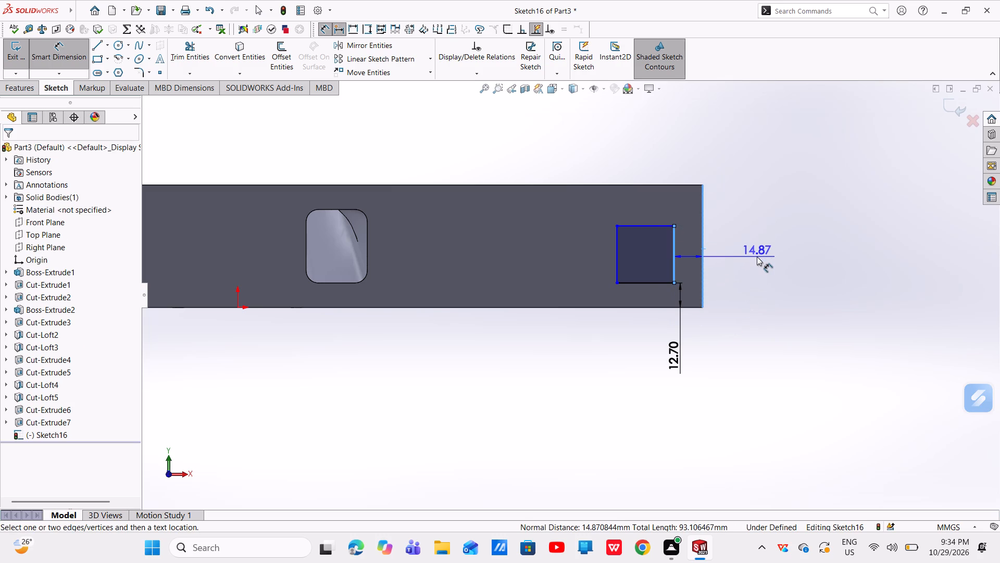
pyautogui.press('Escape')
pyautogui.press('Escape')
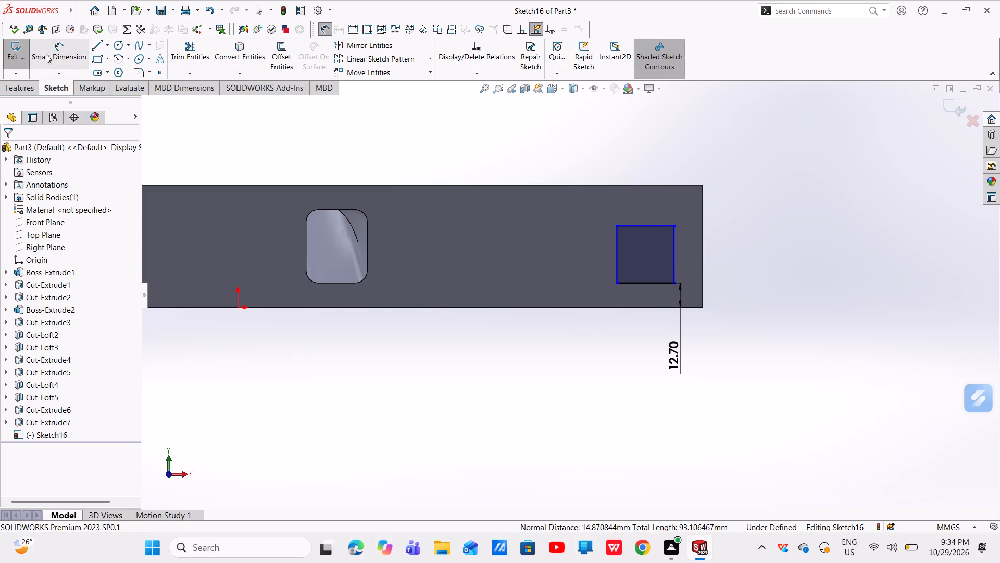
# Dimension the rectangle's outer vertical side to 38.10 mm.
pyautogui.click(674, 244)
pyautogui.click(739, 246)
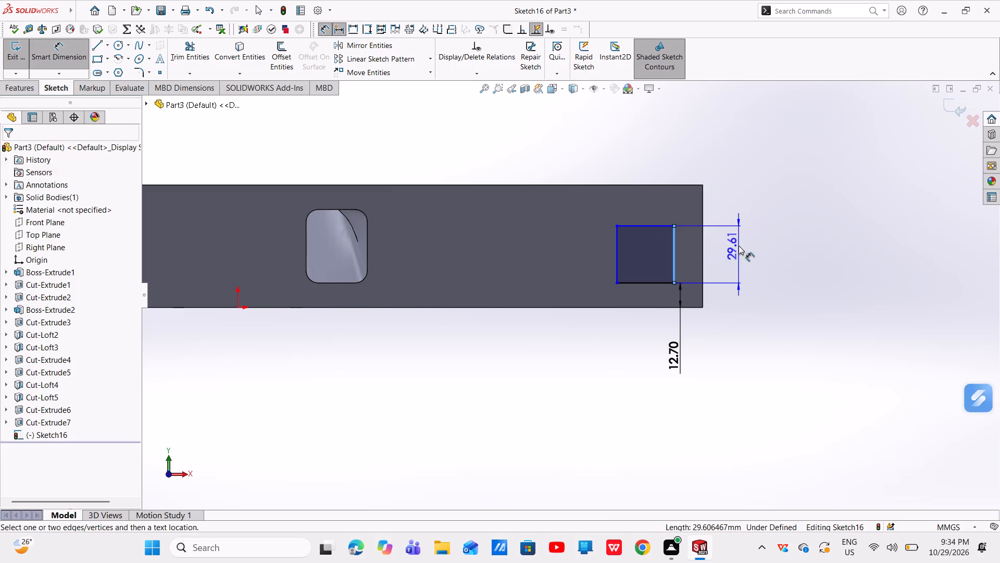
pyautogui.press('BackSpace')
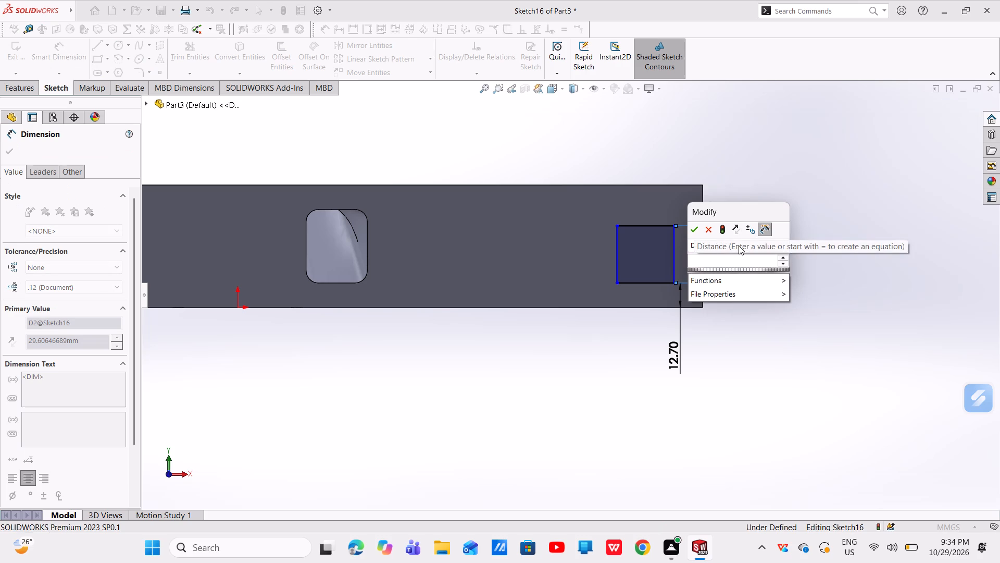
pyautogui.write('38.10')
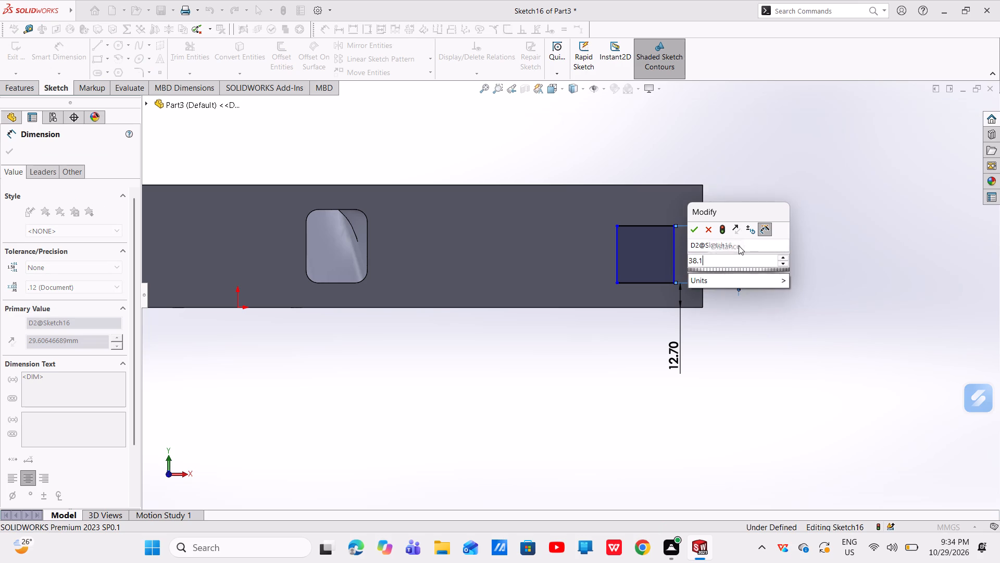
pyautogui.press('Return')
pyautogui.press('.')
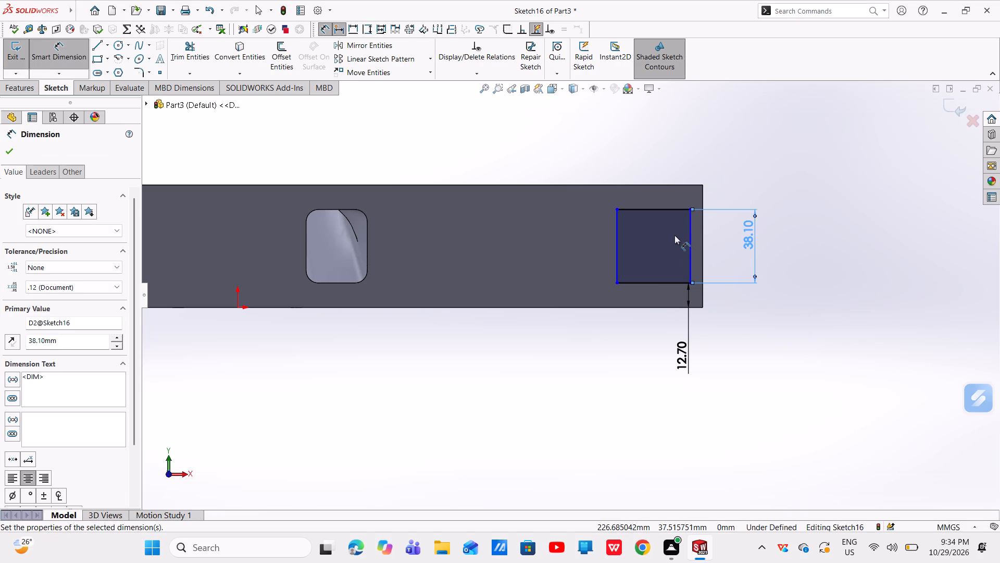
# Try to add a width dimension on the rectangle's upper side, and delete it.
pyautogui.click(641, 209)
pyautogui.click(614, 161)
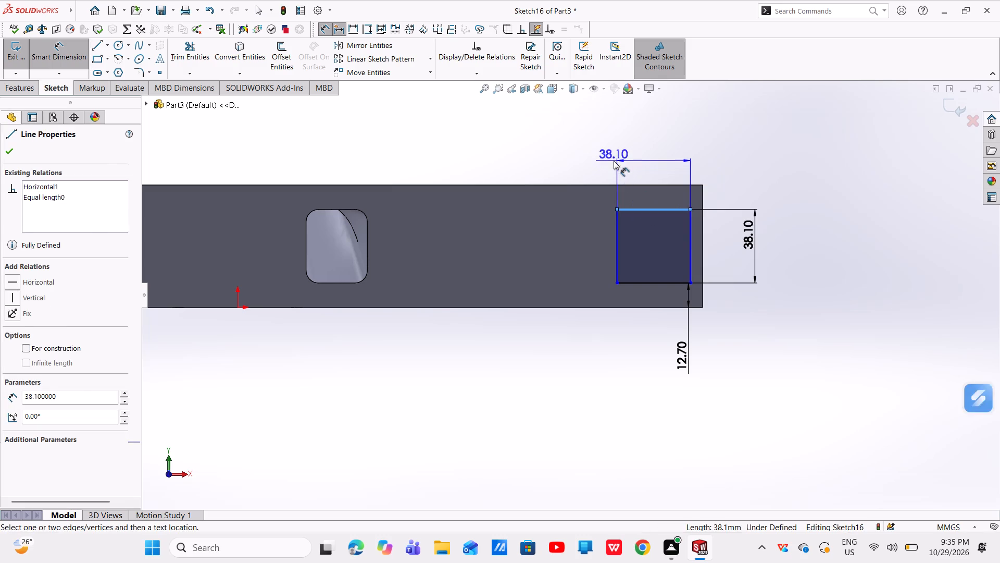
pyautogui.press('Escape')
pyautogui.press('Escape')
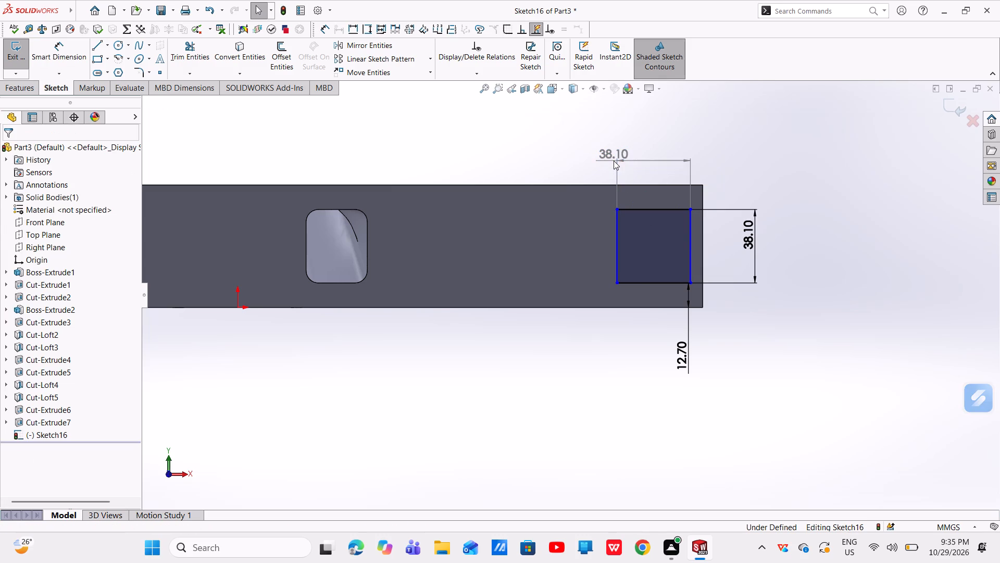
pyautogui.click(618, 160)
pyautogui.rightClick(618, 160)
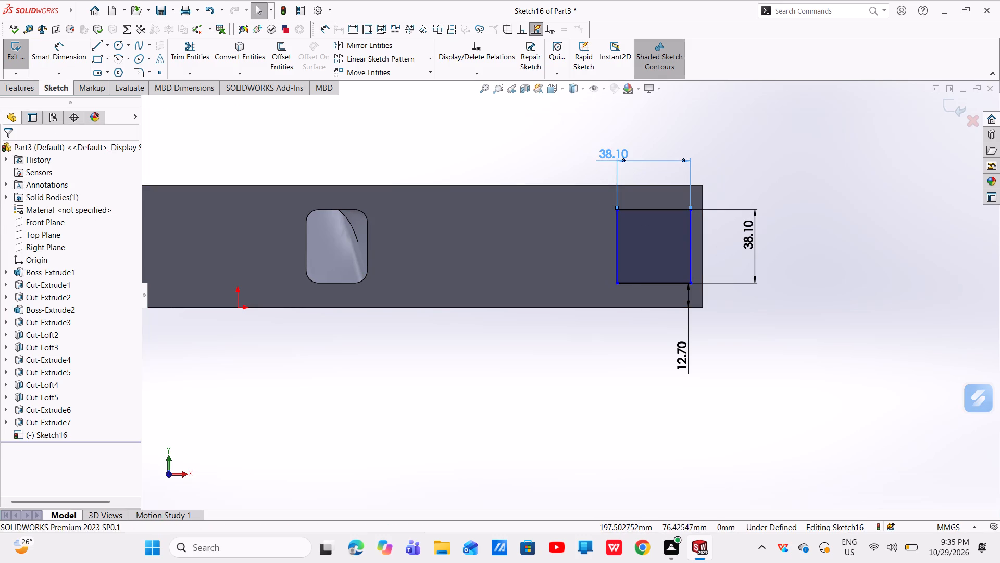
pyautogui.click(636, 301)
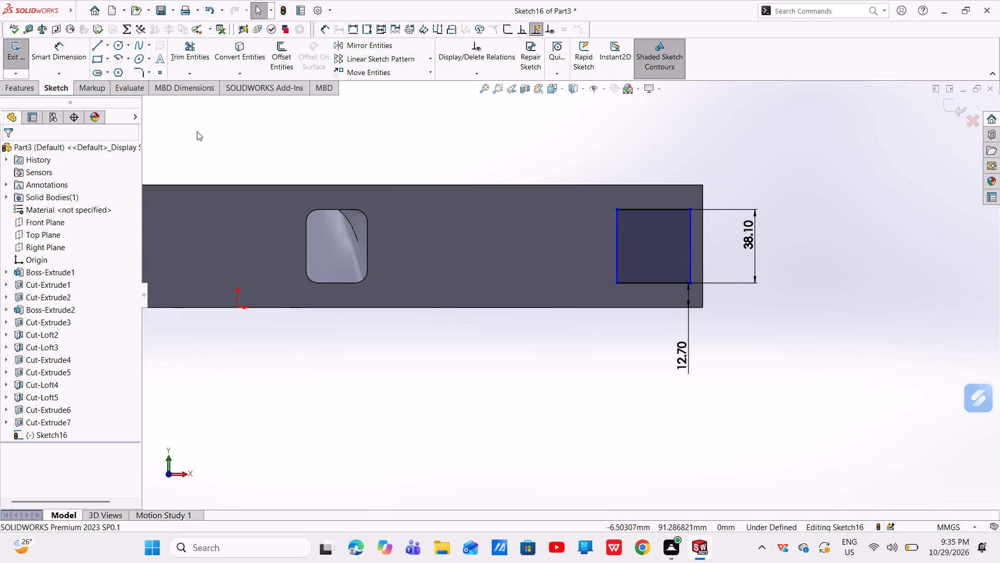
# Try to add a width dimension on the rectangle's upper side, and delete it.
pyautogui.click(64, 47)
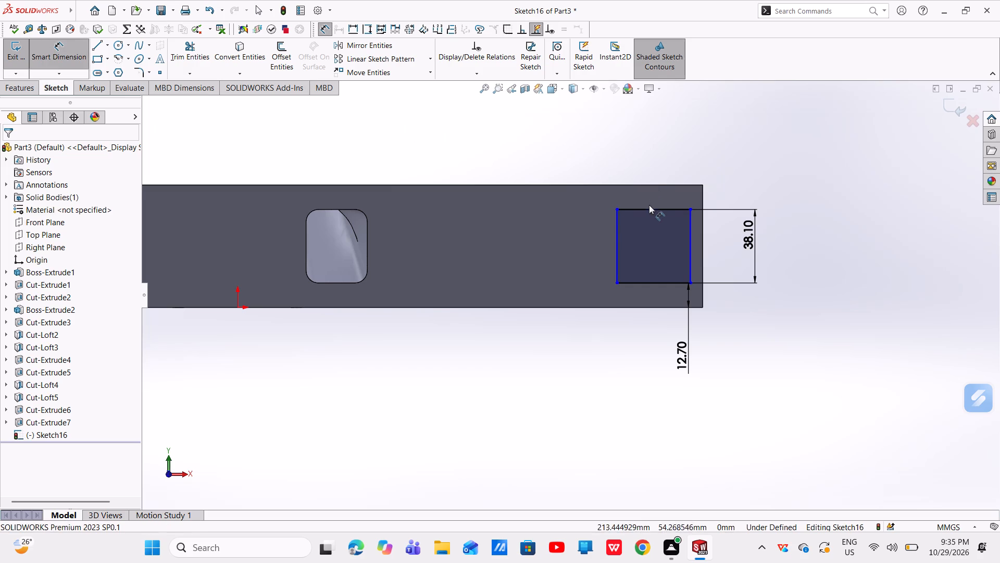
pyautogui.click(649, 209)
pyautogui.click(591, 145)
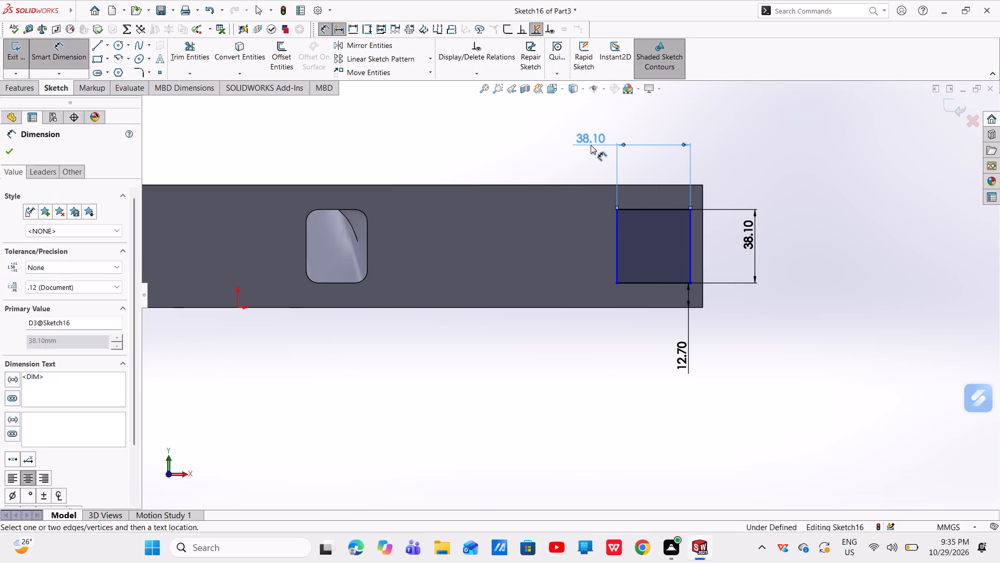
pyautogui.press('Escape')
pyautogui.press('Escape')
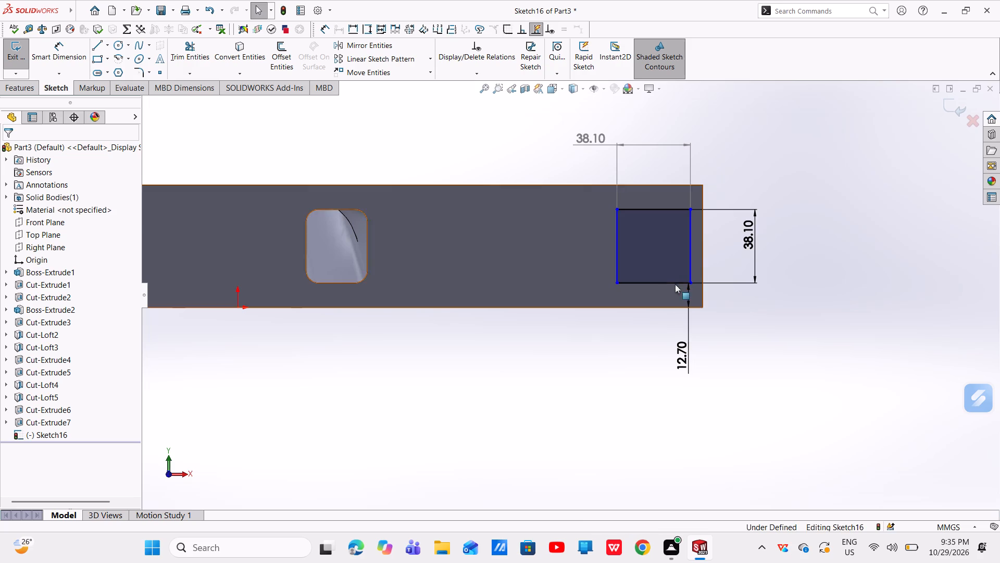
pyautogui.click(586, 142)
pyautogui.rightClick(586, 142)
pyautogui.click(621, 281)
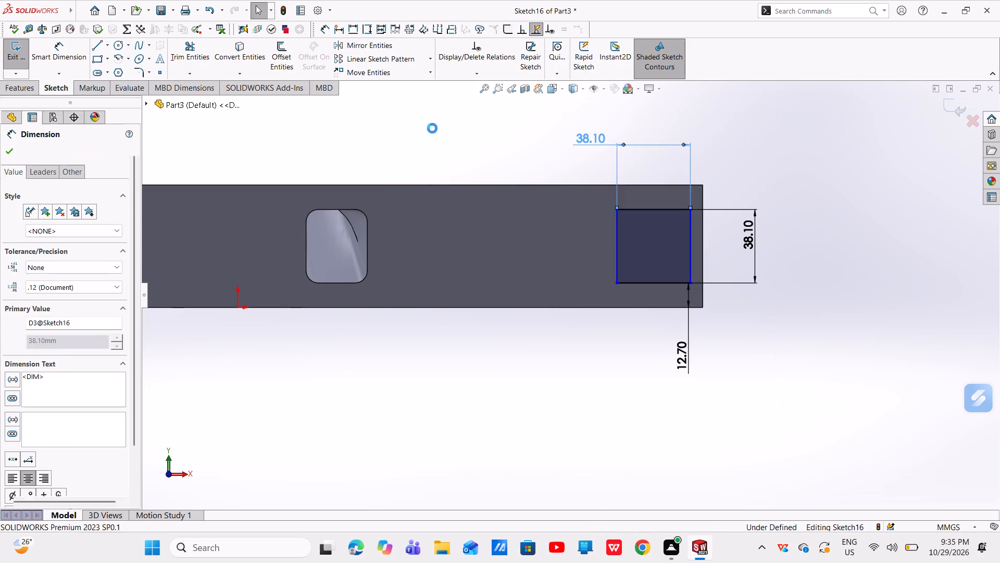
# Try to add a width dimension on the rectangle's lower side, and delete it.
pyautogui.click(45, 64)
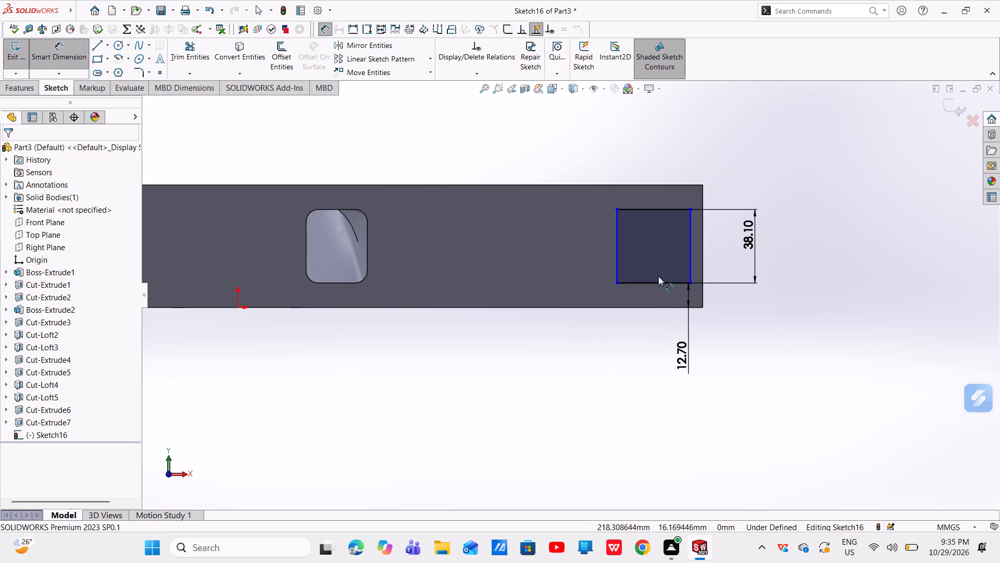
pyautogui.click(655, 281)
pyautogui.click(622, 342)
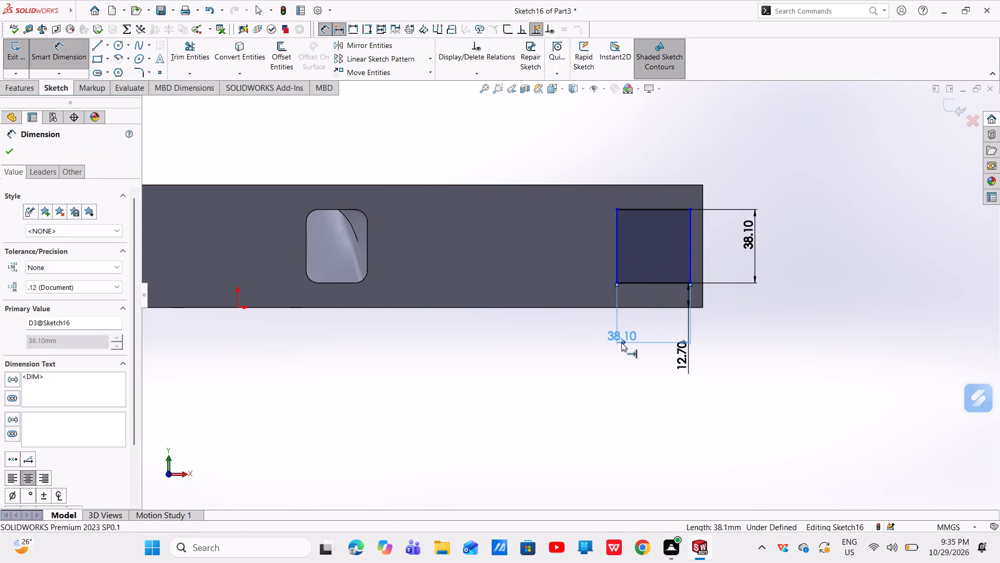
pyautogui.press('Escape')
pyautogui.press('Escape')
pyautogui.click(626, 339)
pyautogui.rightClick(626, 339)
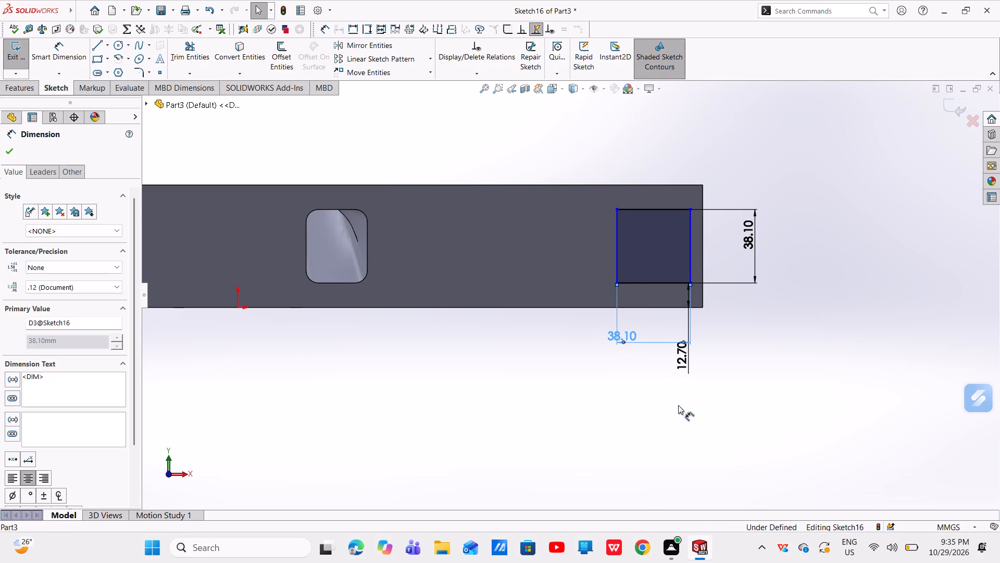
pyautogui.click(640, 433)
# Undo the recent width dimension attempts and the change to the rectangle's height value.
pyautogui.hotkey('ctrl', 'z')
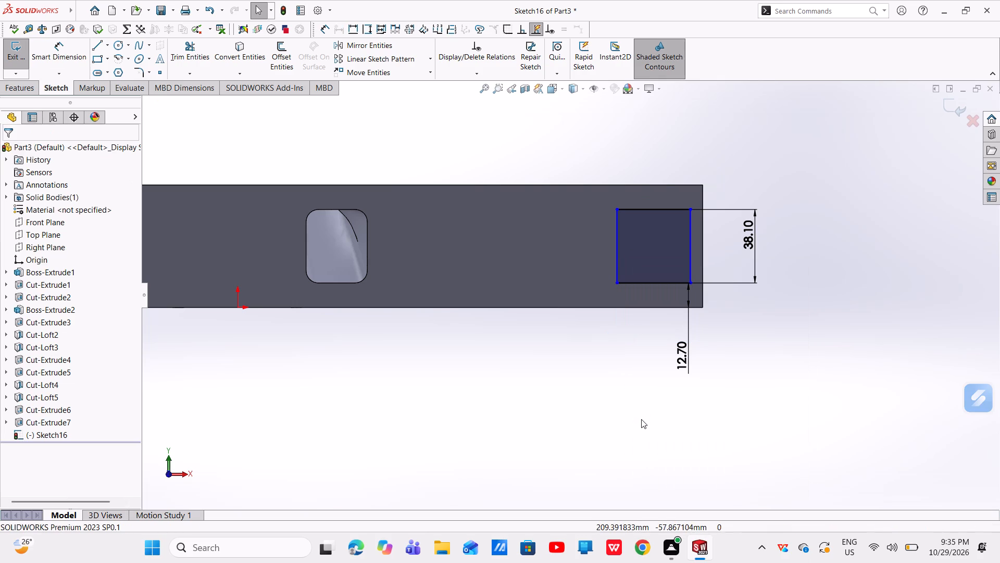
pyautogui.hotkey('ctrl', 'z')
pyautogui.hotkey('ctrl', 'z')
pyautogui.hotkey('ctrl', 'z')
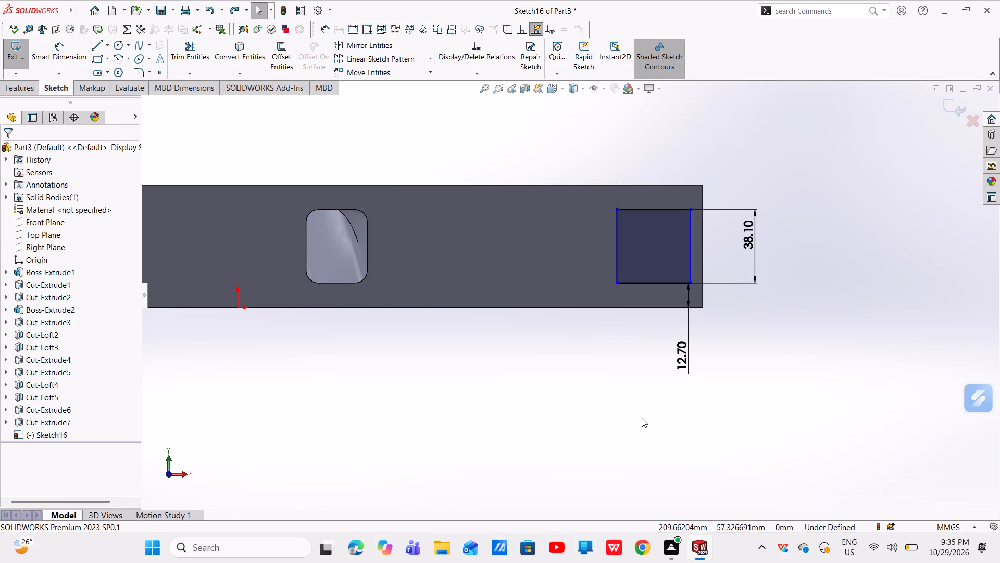
pyautogui.hotkey('ctrl', 'z')
pyautogui.hotkey('ctrl', 'z')
pyautogui.hotkey('ctrl', 'z')
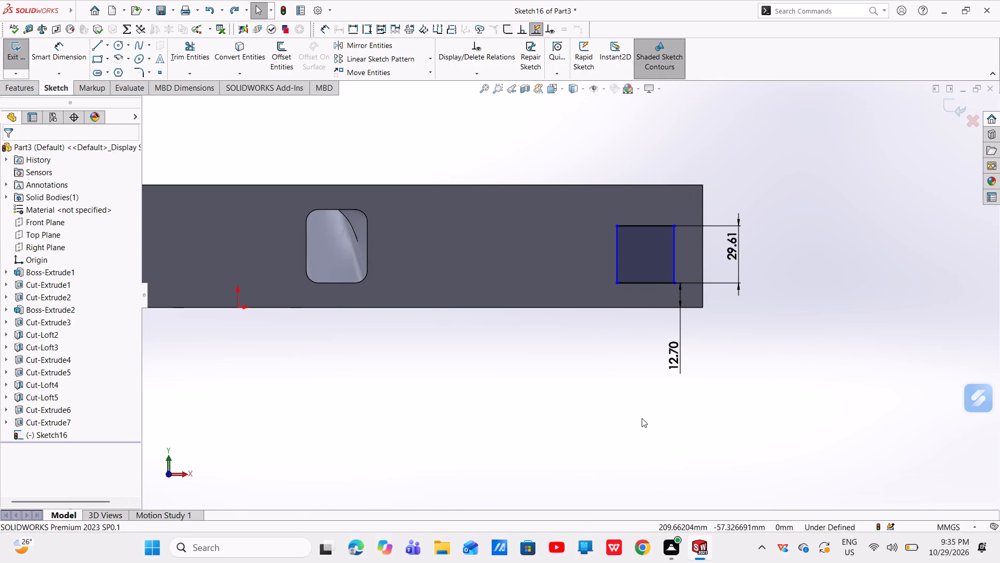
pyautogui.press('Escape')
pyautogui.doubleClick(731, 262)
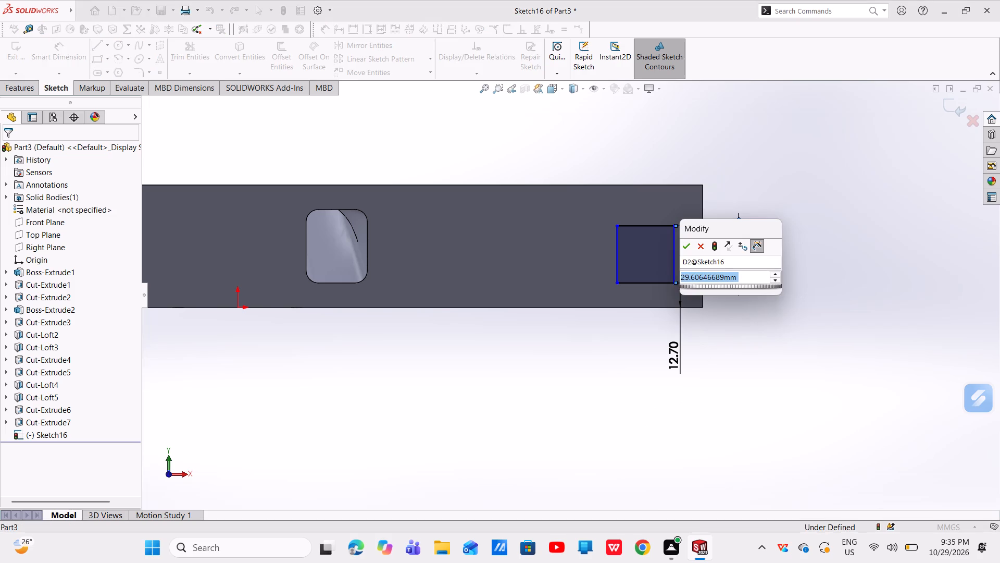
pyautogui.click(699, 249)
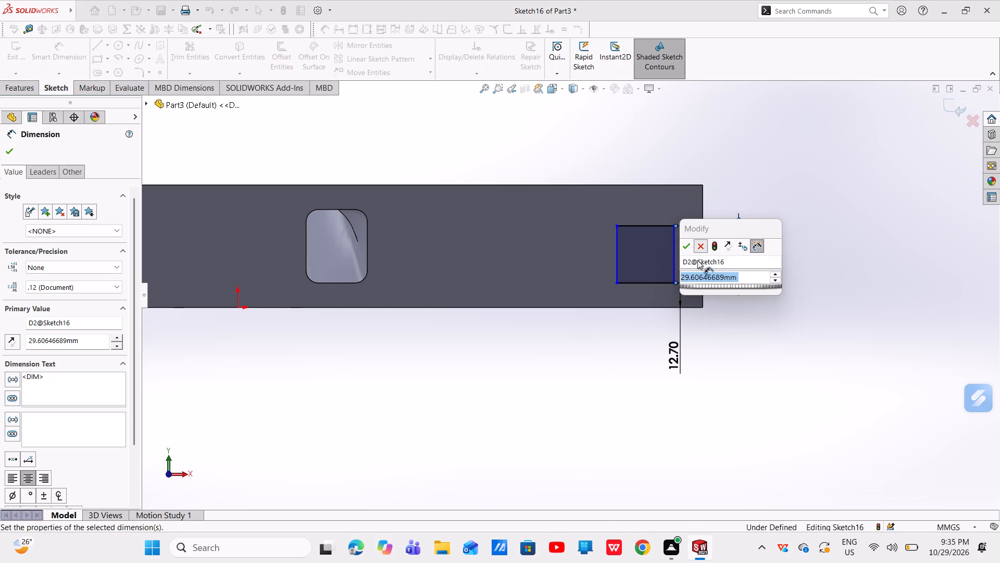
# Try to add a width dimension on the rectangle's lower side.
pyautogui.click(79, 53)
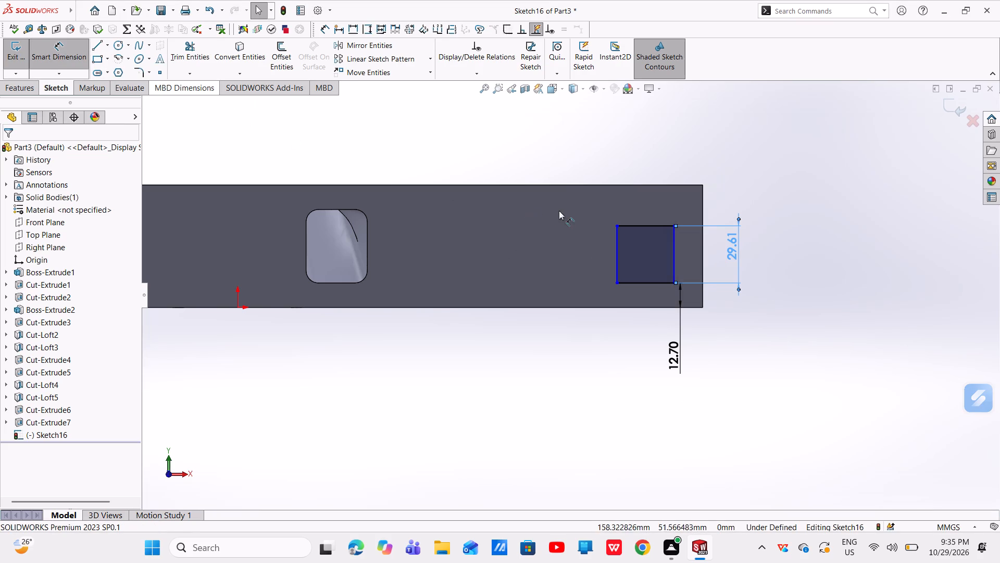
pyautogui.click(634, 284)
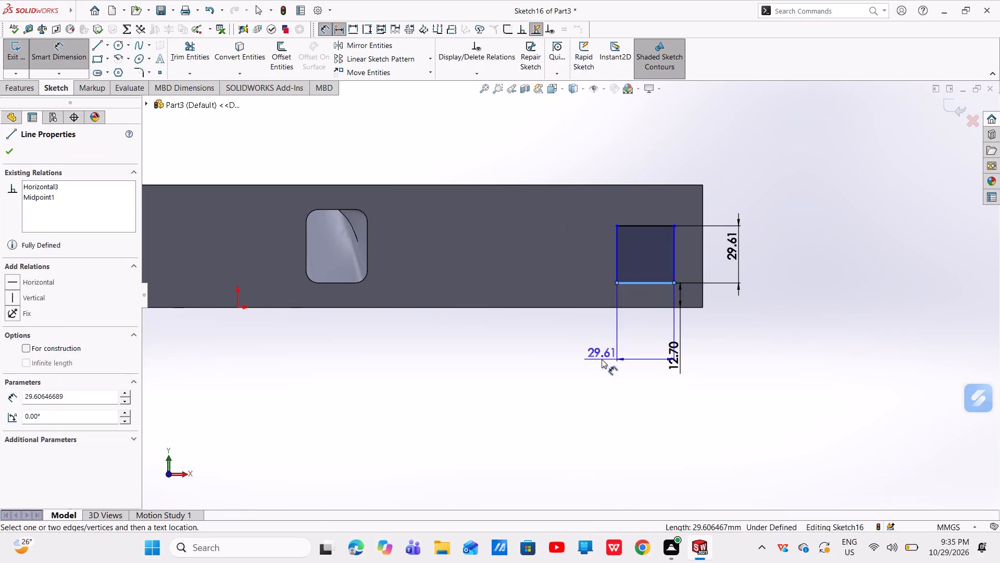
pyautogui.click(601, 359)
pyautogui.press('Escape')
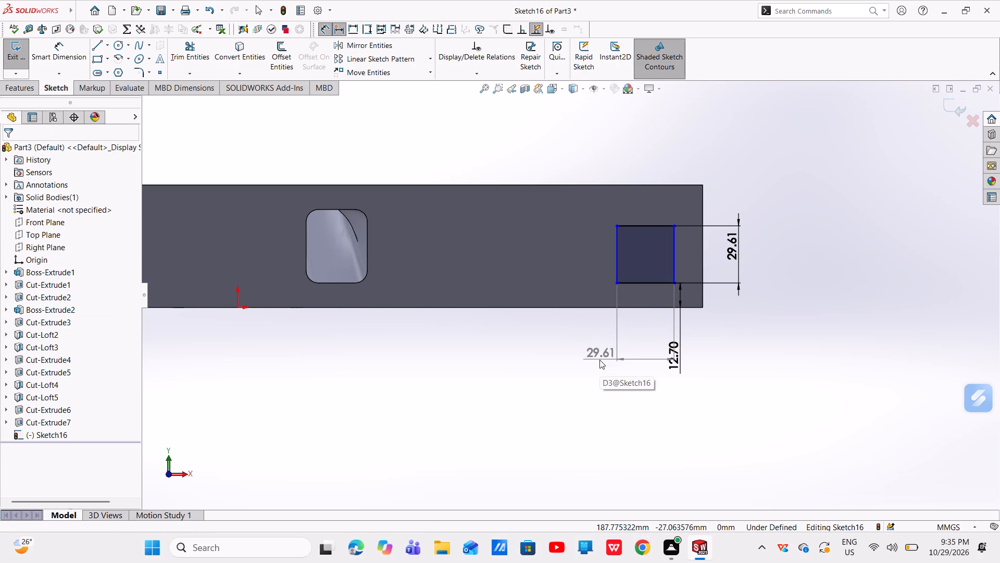
# Undo the rectangle's width and height dimensions and its 12.70 mm distance from the block's bottom edge.
pyautogui.hotkey('ctrl', 'z')
pyautogui.hotkey('ctrl', 'z')
pyautogui.hotkey('ctrl', 'z')
pyautogui.hotkey('ctrl', 'z')
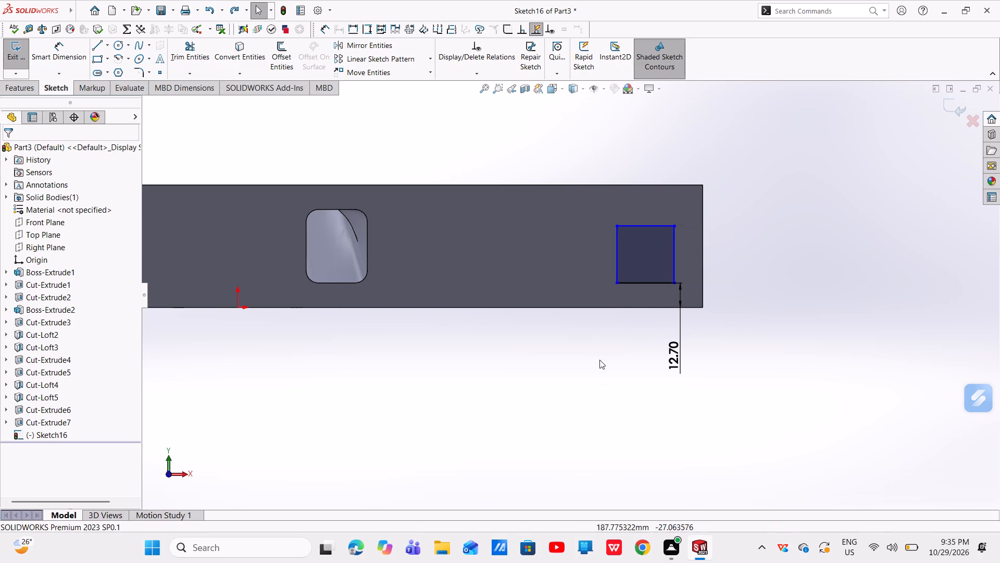
pyautogui.hotkey('ctrl', 'z')
pyautogui.hotkey('ctrl', 'z')
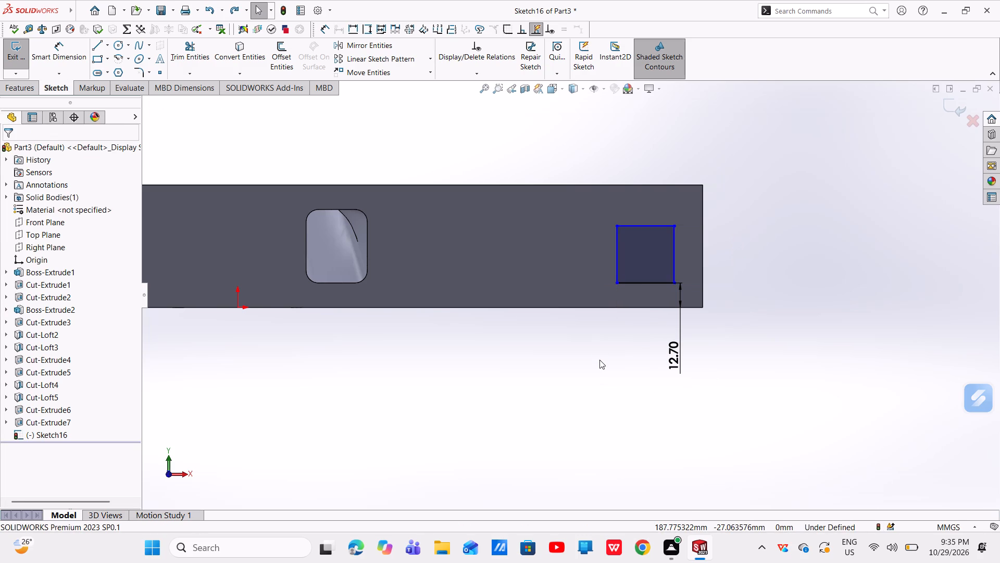
pyautogui.hotkey('ctrl', 'z')
pyautogui.hotkey('ctrl', 'z')
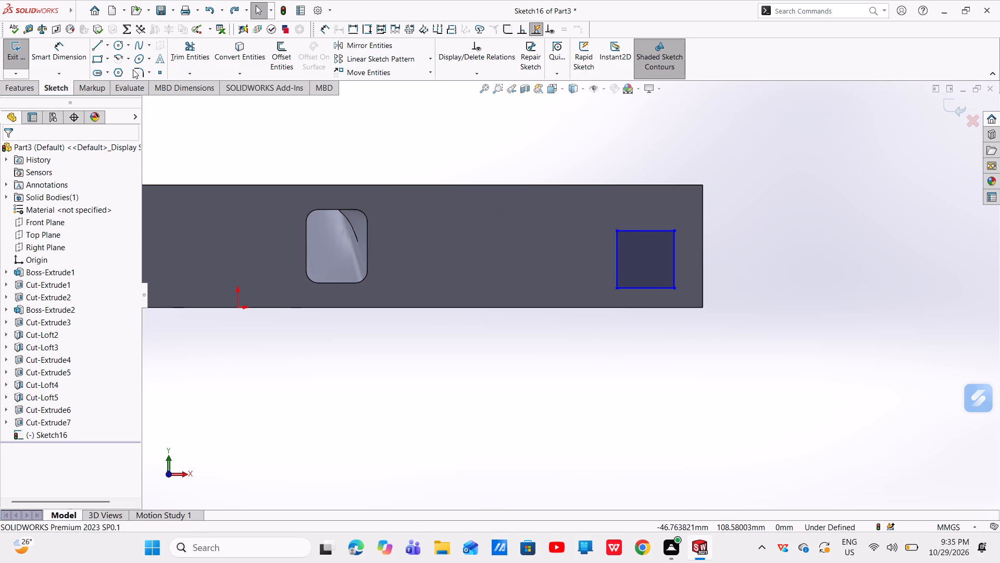
# Dimension the rectangle's outer vertical side to 38.1 mm.
pyautogui.click(80, 53)
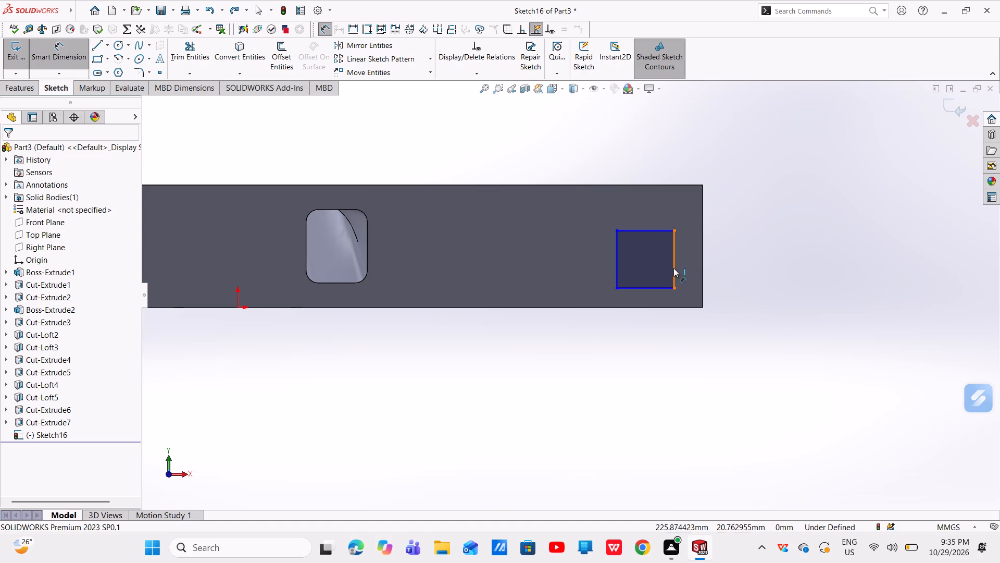
pyautogui.click(673, 268)
pyautogui.click(742, 259)
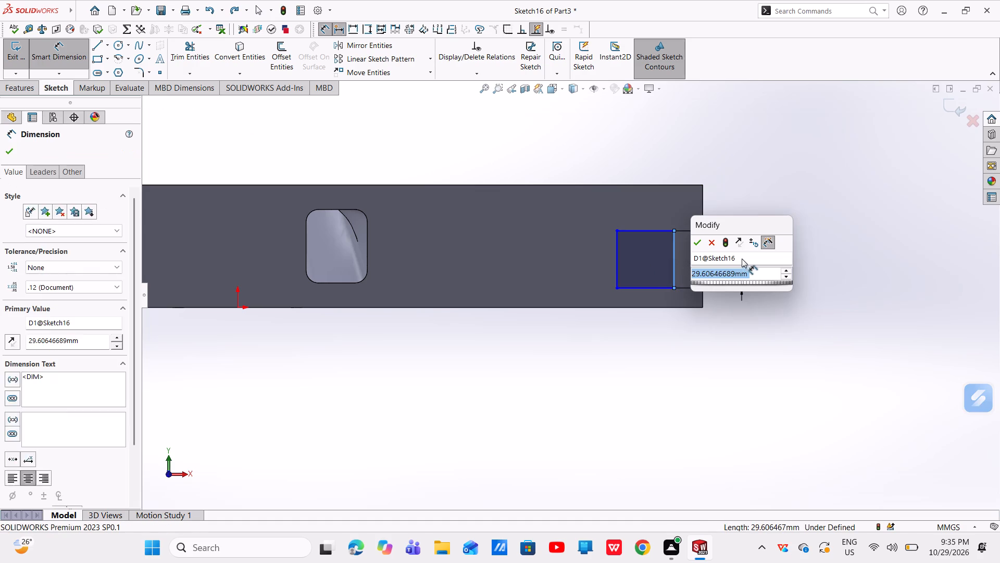
pyautogui.press('BackSpace')
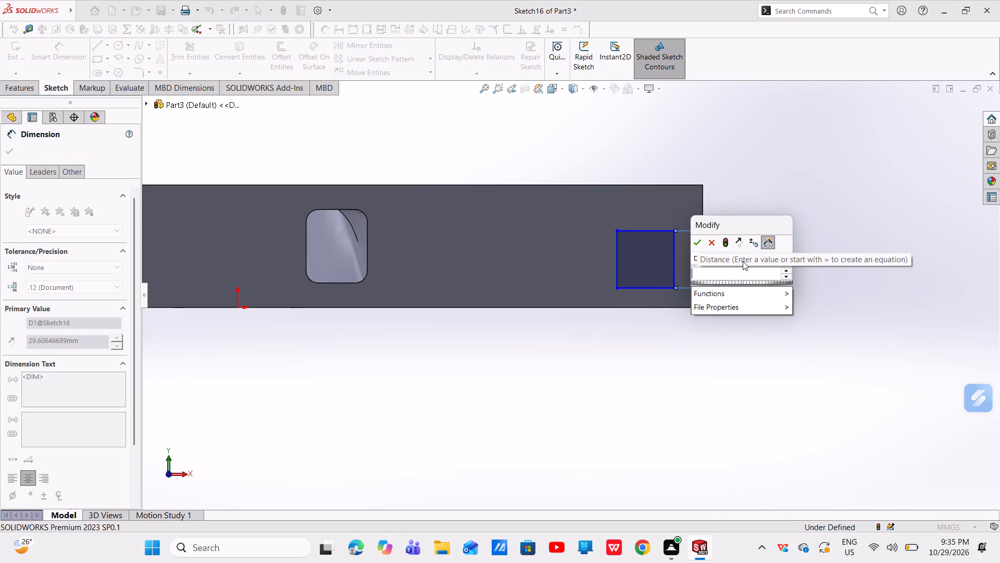
pyautogui.write('38.1')
pyautogui.press('Return')
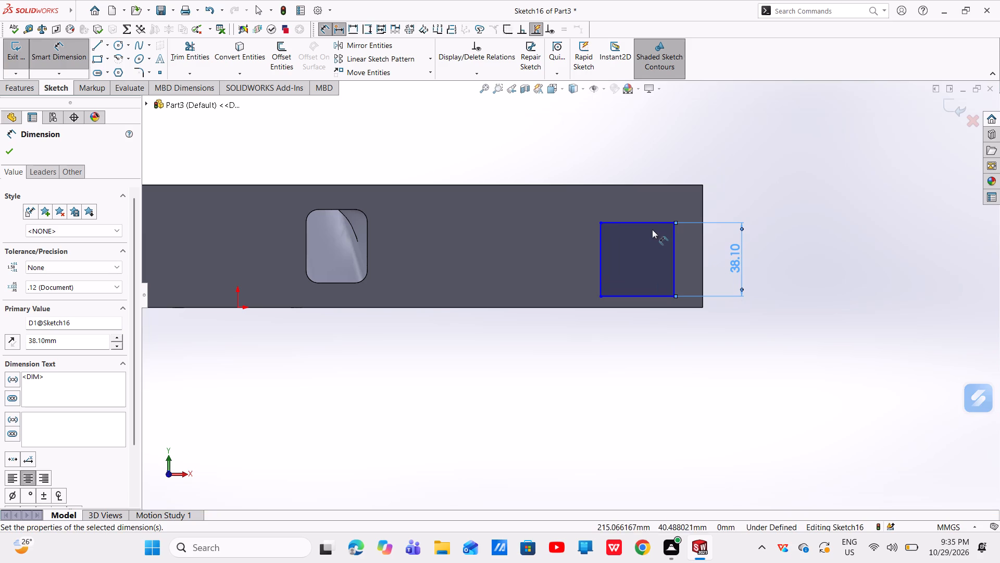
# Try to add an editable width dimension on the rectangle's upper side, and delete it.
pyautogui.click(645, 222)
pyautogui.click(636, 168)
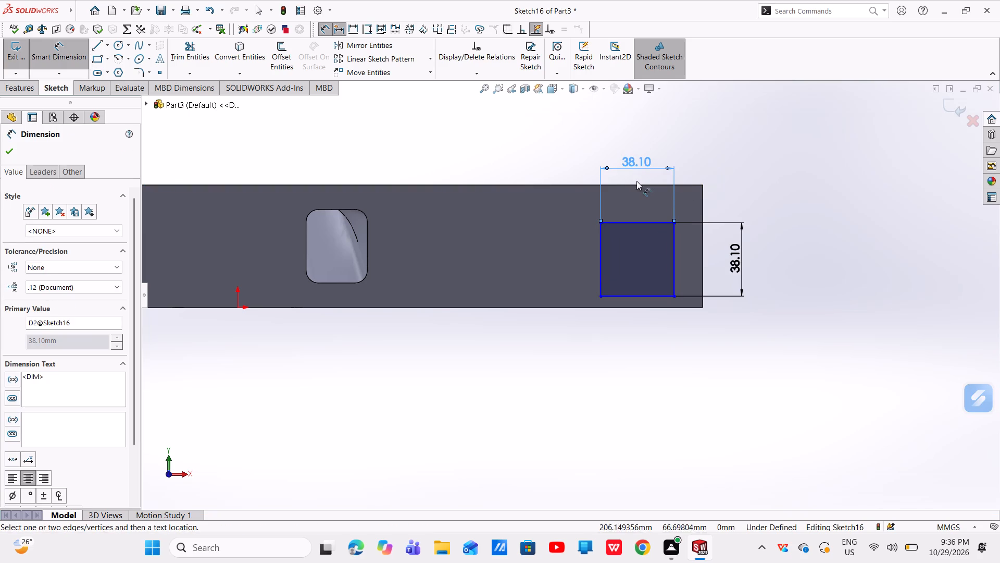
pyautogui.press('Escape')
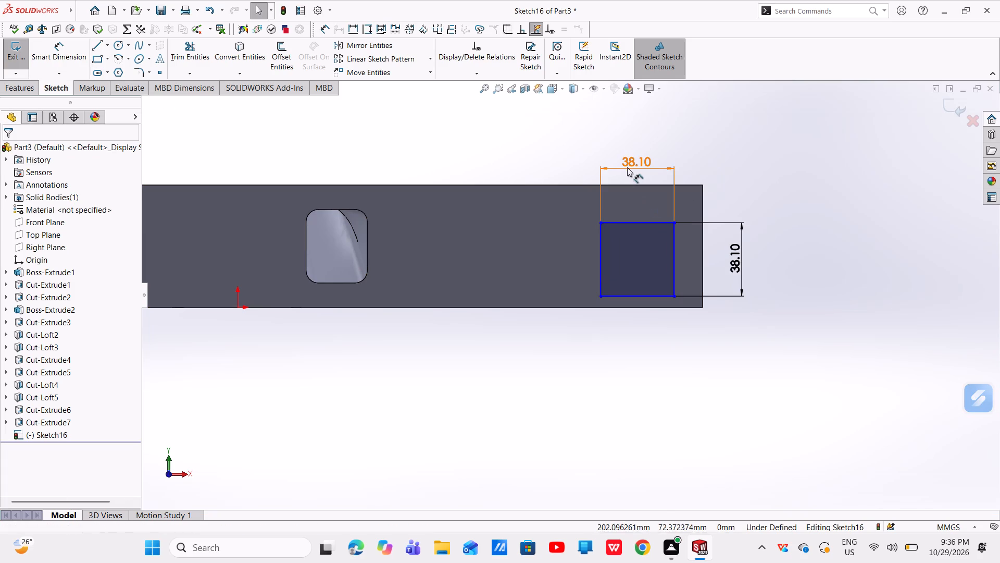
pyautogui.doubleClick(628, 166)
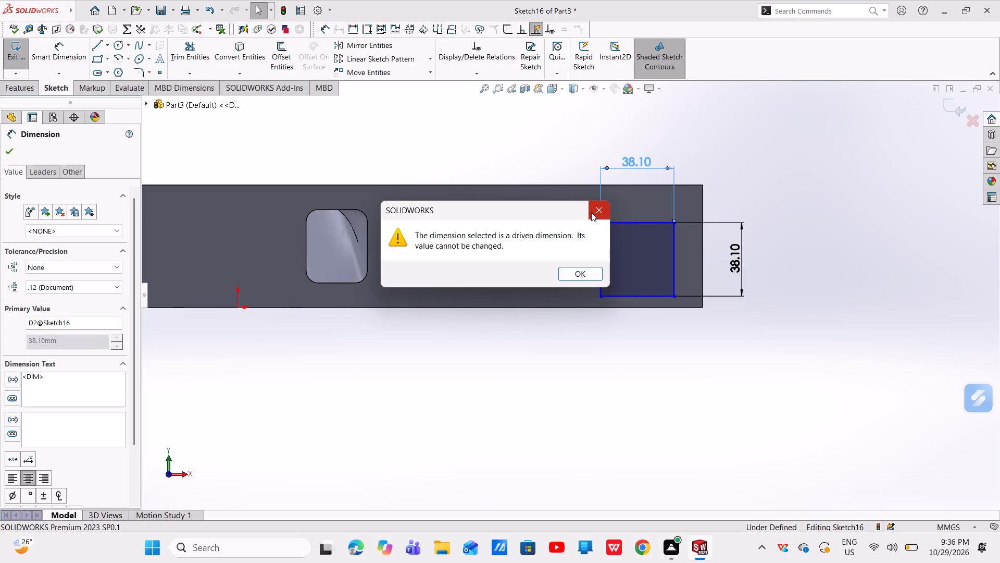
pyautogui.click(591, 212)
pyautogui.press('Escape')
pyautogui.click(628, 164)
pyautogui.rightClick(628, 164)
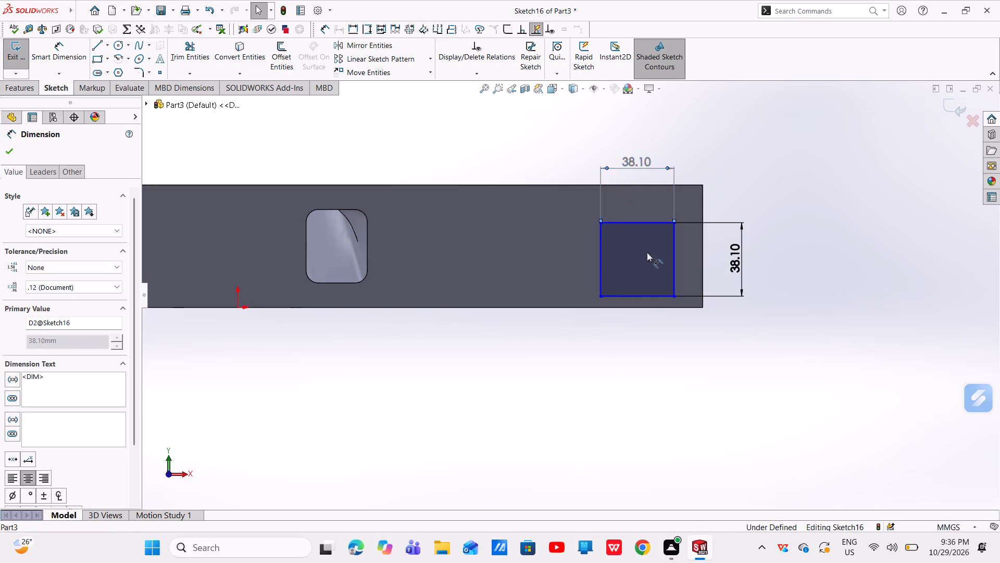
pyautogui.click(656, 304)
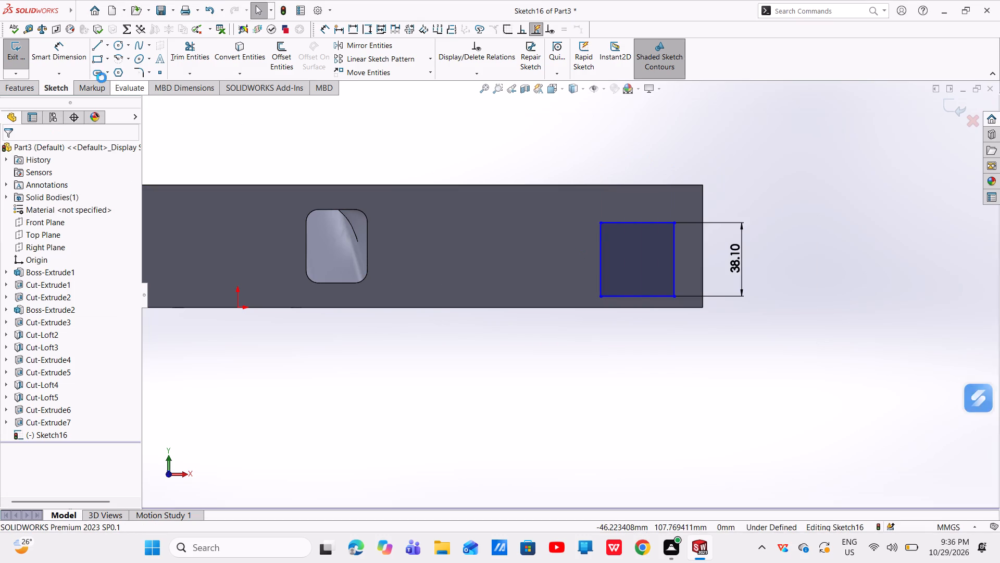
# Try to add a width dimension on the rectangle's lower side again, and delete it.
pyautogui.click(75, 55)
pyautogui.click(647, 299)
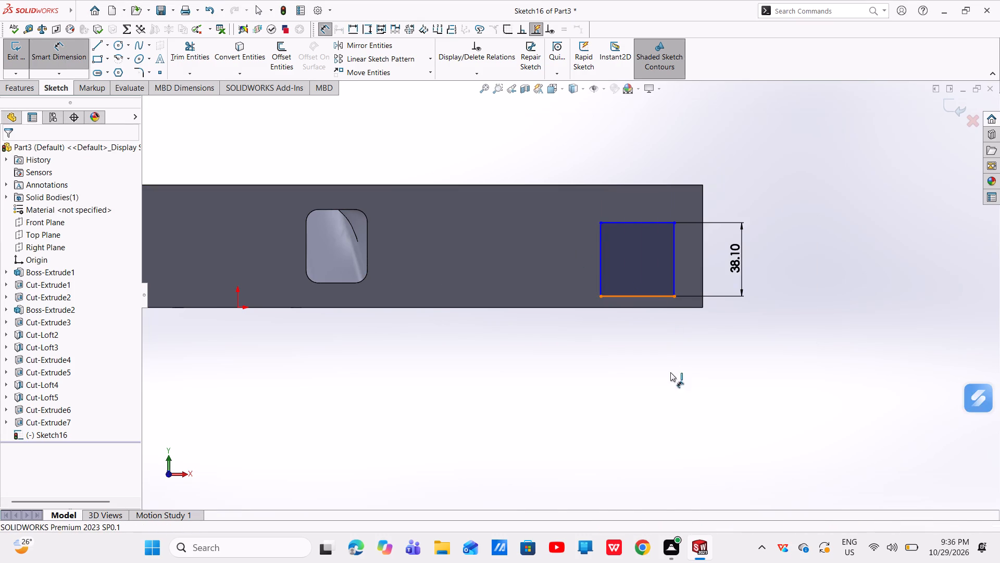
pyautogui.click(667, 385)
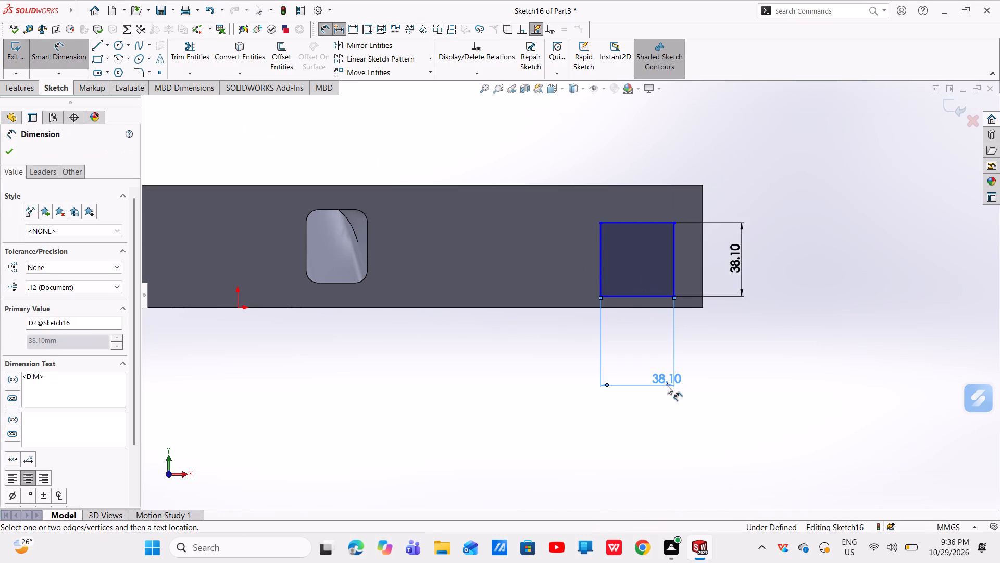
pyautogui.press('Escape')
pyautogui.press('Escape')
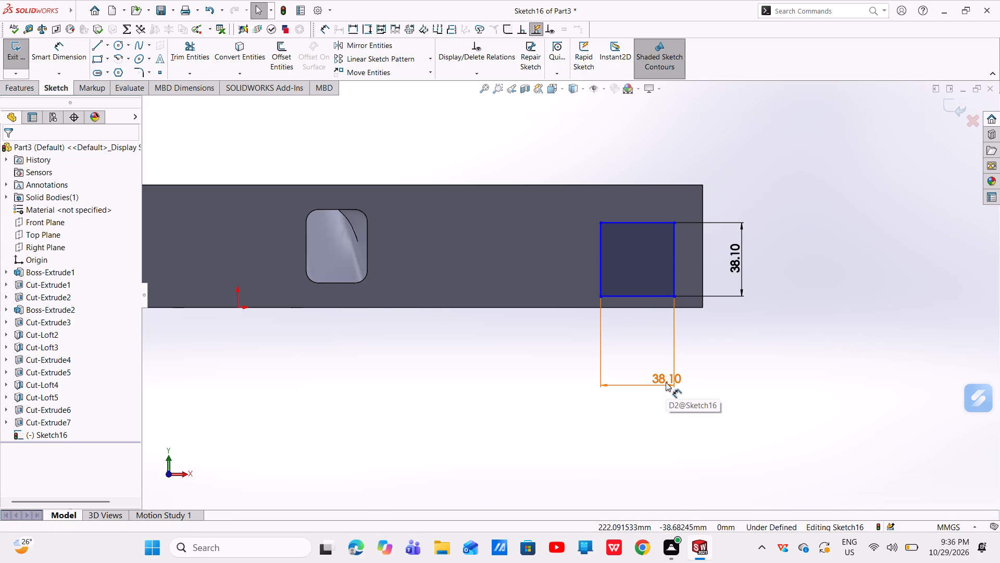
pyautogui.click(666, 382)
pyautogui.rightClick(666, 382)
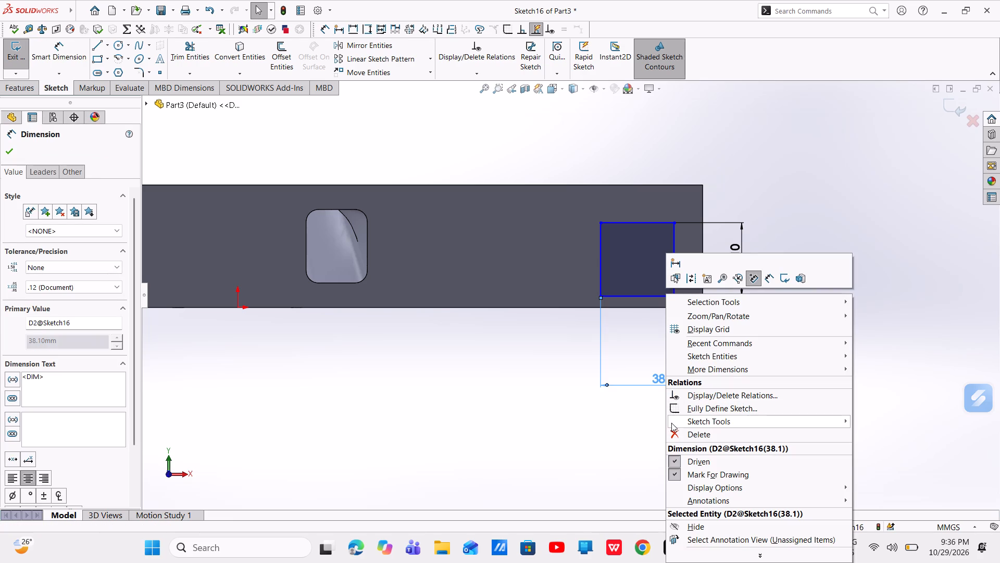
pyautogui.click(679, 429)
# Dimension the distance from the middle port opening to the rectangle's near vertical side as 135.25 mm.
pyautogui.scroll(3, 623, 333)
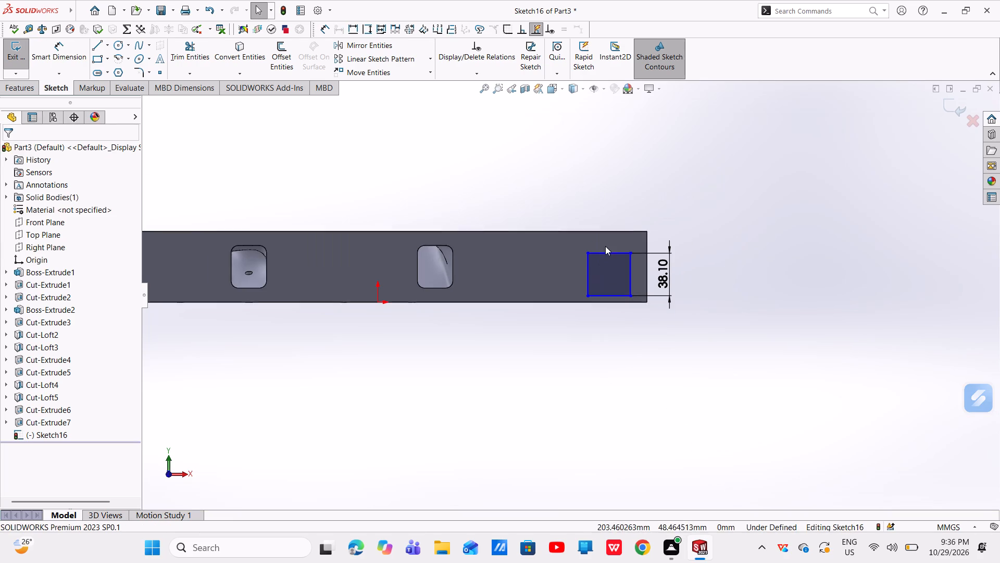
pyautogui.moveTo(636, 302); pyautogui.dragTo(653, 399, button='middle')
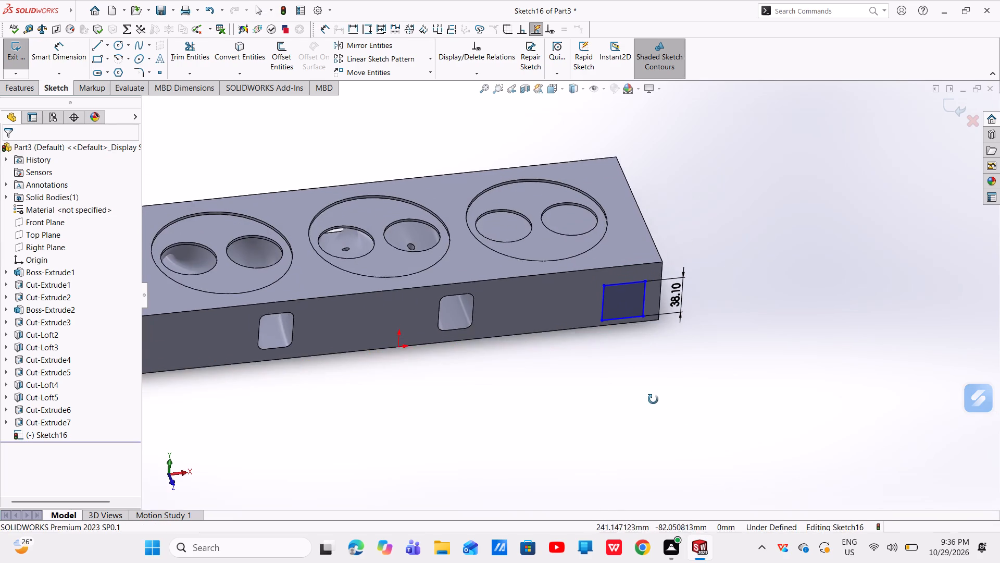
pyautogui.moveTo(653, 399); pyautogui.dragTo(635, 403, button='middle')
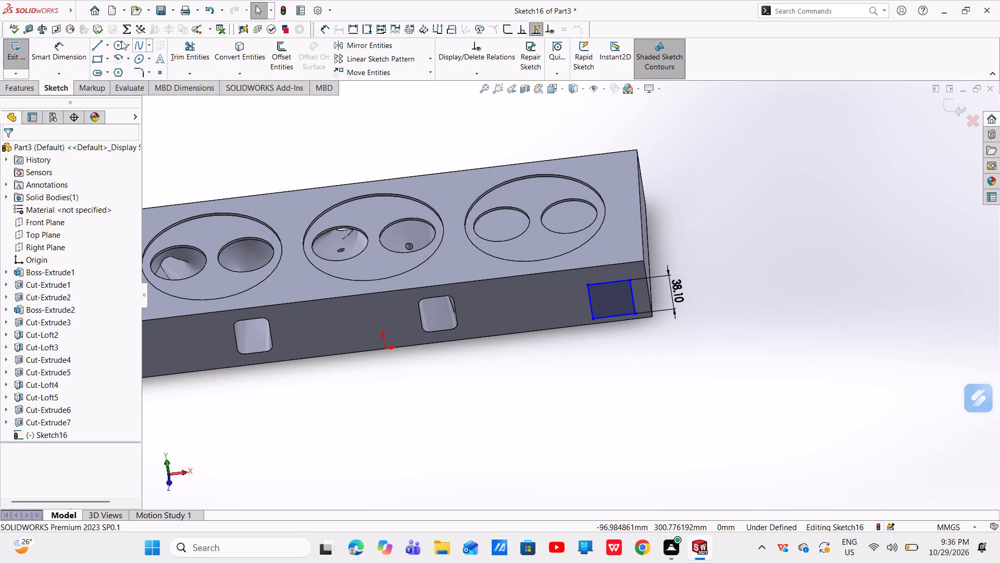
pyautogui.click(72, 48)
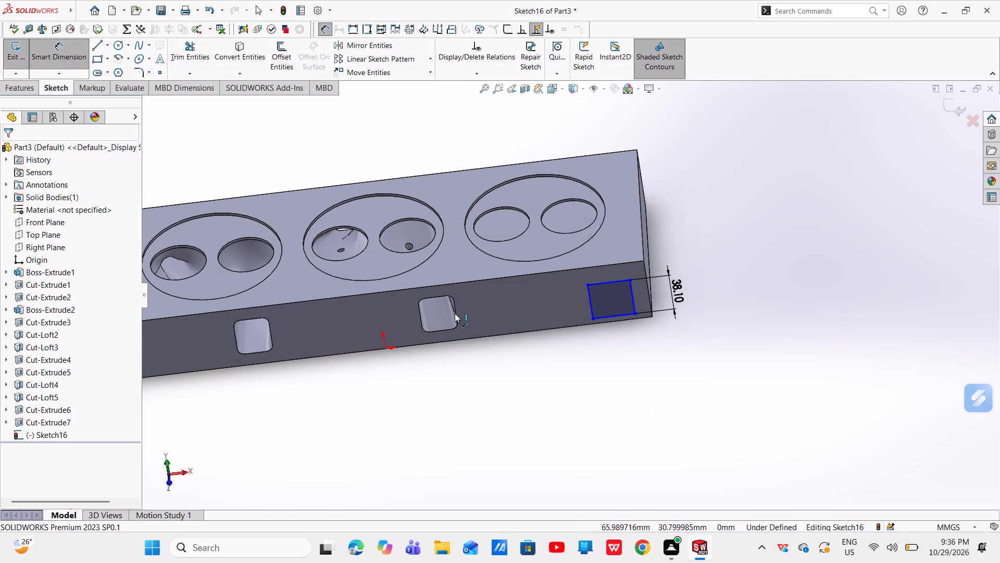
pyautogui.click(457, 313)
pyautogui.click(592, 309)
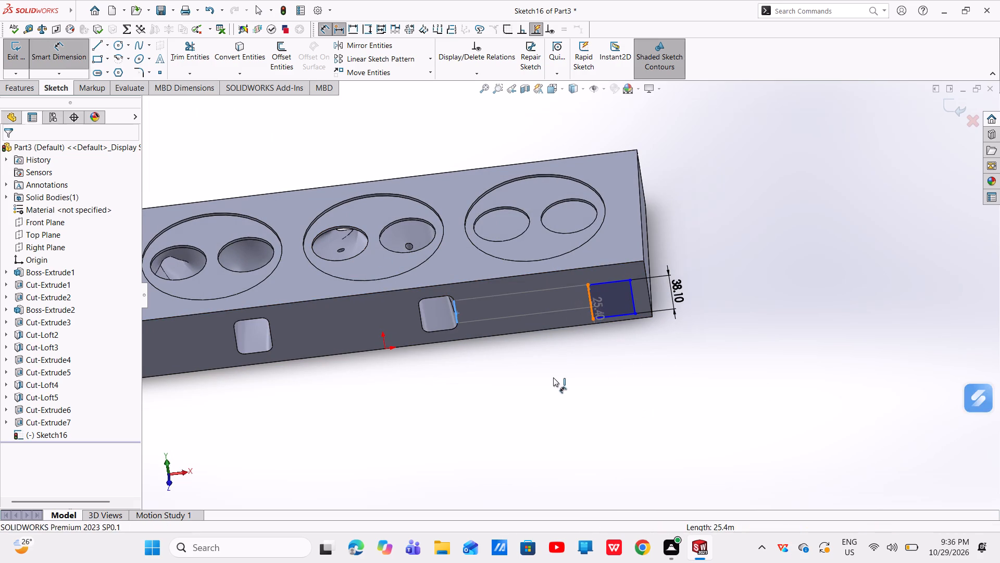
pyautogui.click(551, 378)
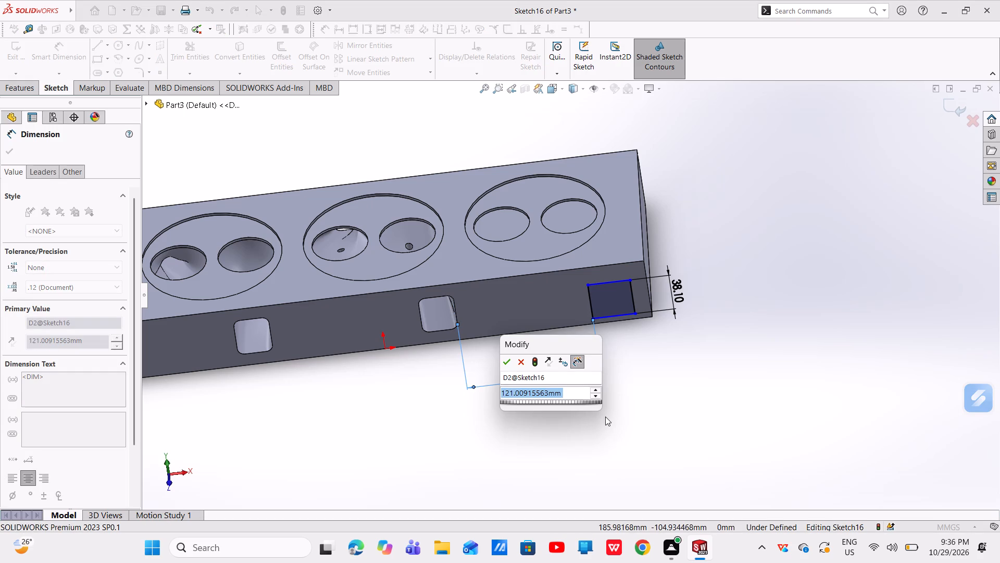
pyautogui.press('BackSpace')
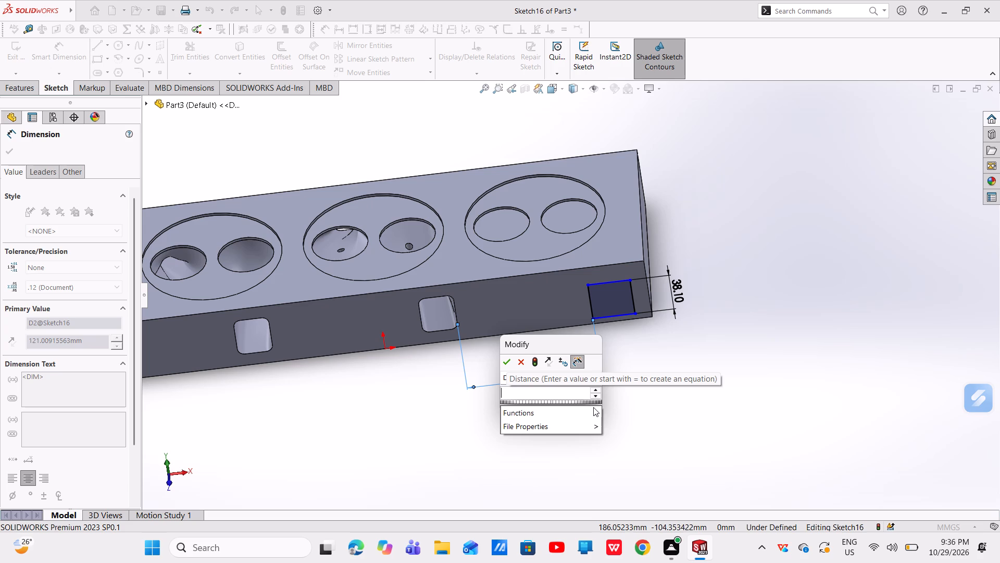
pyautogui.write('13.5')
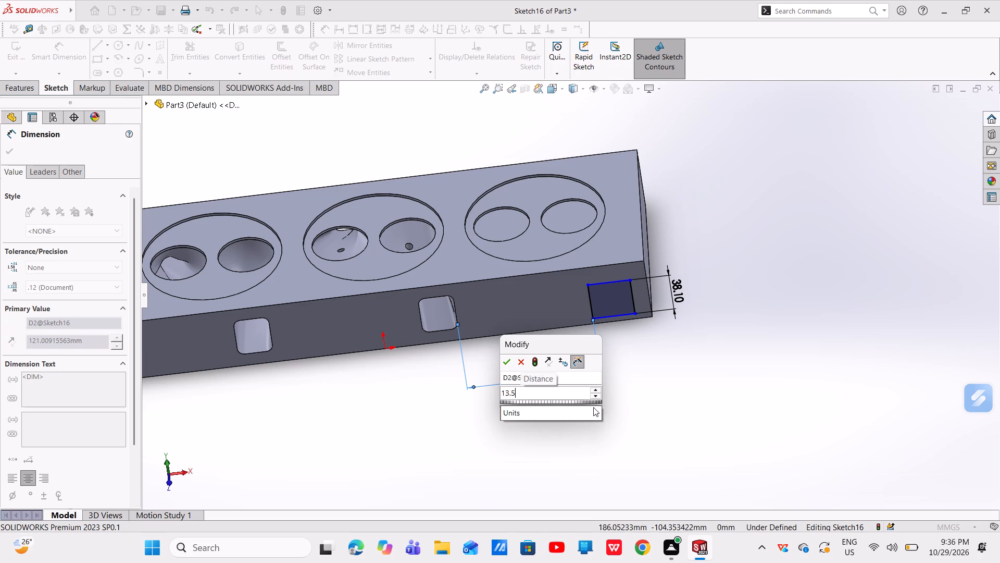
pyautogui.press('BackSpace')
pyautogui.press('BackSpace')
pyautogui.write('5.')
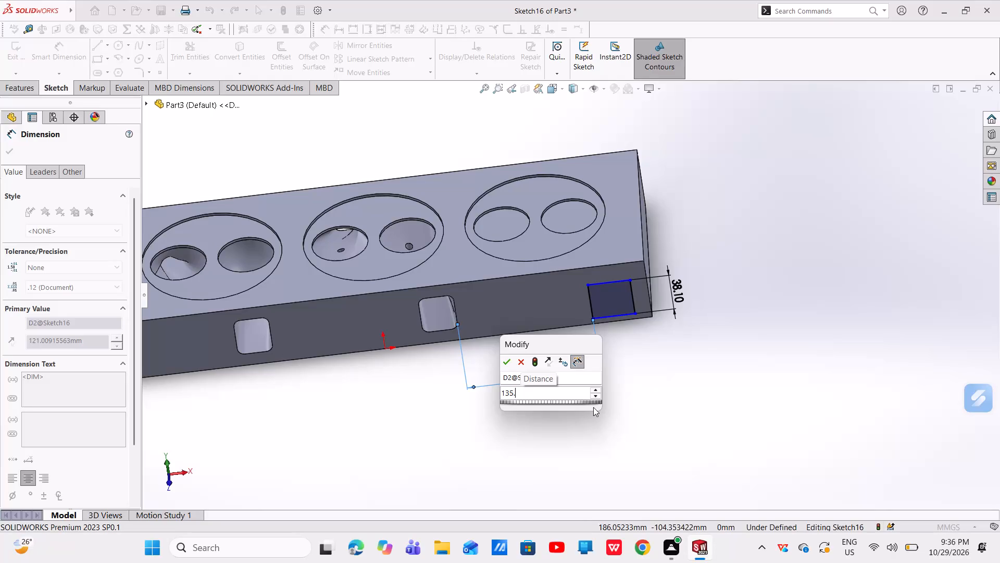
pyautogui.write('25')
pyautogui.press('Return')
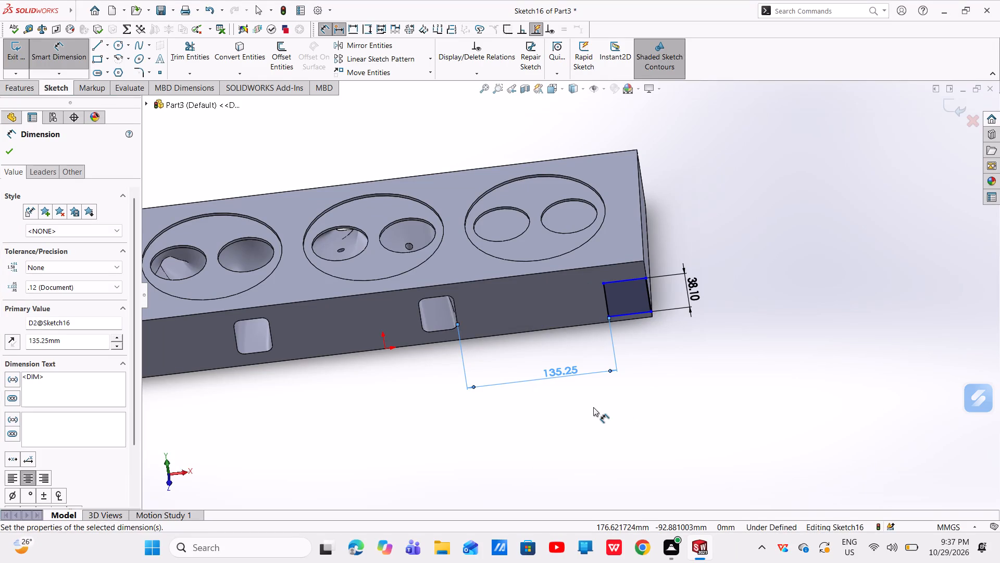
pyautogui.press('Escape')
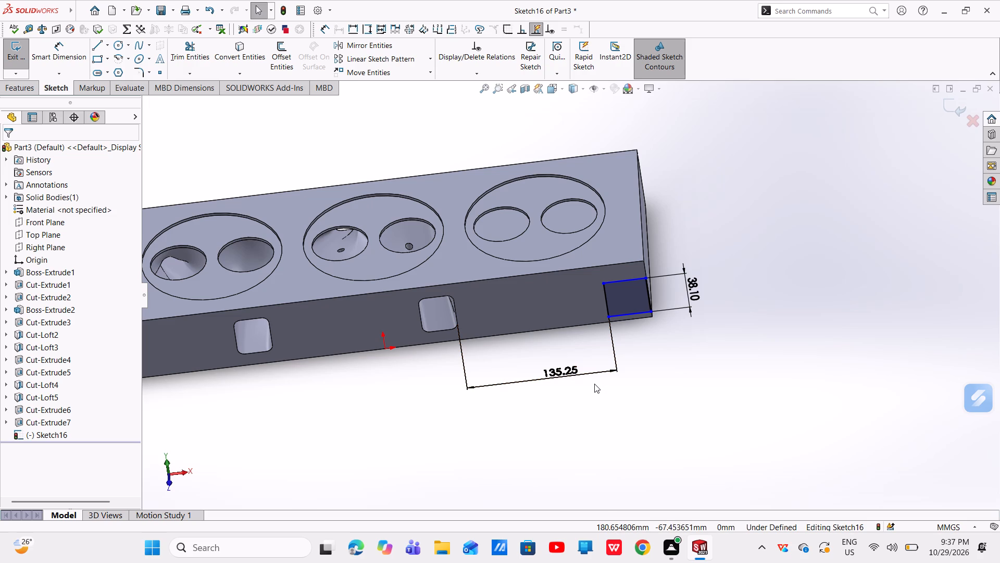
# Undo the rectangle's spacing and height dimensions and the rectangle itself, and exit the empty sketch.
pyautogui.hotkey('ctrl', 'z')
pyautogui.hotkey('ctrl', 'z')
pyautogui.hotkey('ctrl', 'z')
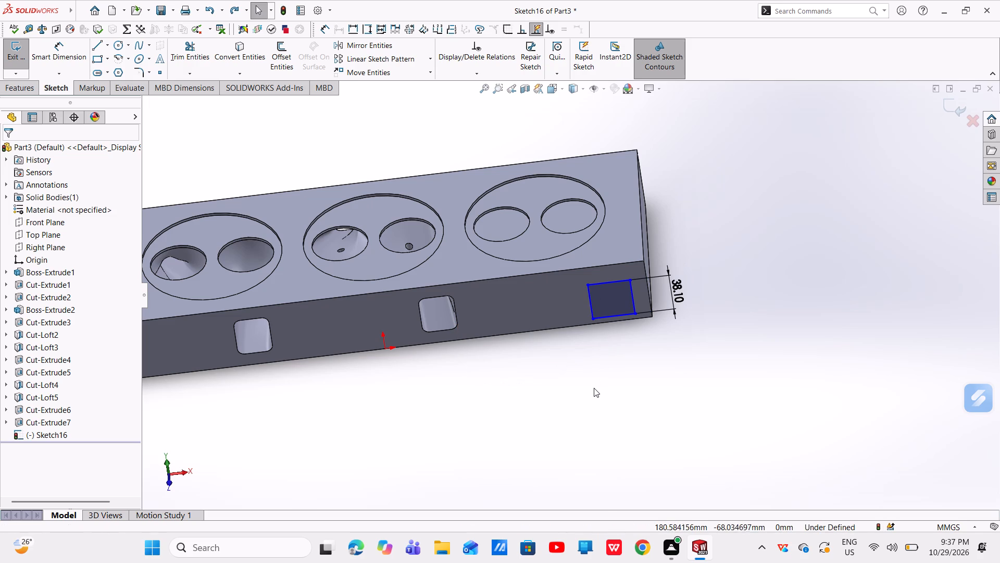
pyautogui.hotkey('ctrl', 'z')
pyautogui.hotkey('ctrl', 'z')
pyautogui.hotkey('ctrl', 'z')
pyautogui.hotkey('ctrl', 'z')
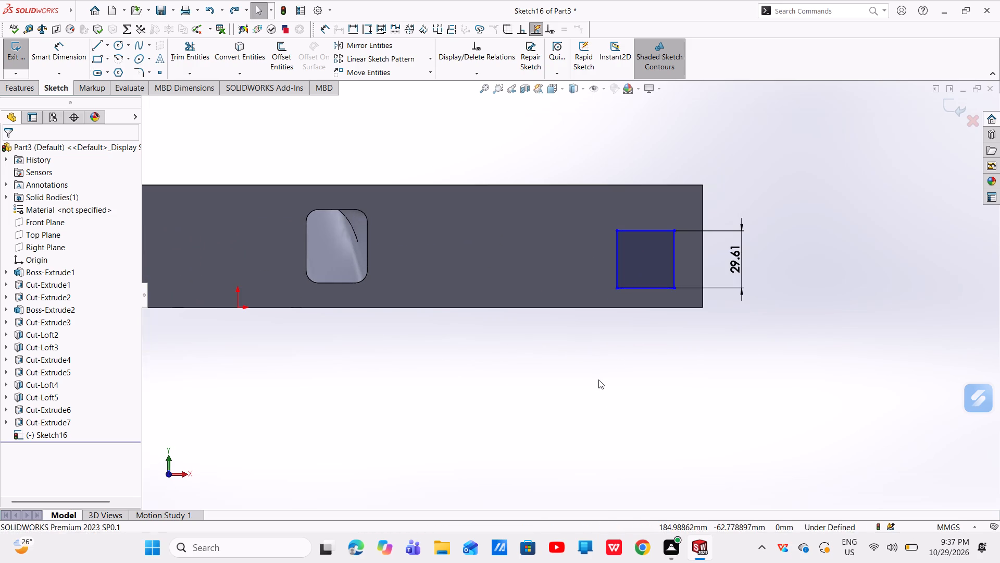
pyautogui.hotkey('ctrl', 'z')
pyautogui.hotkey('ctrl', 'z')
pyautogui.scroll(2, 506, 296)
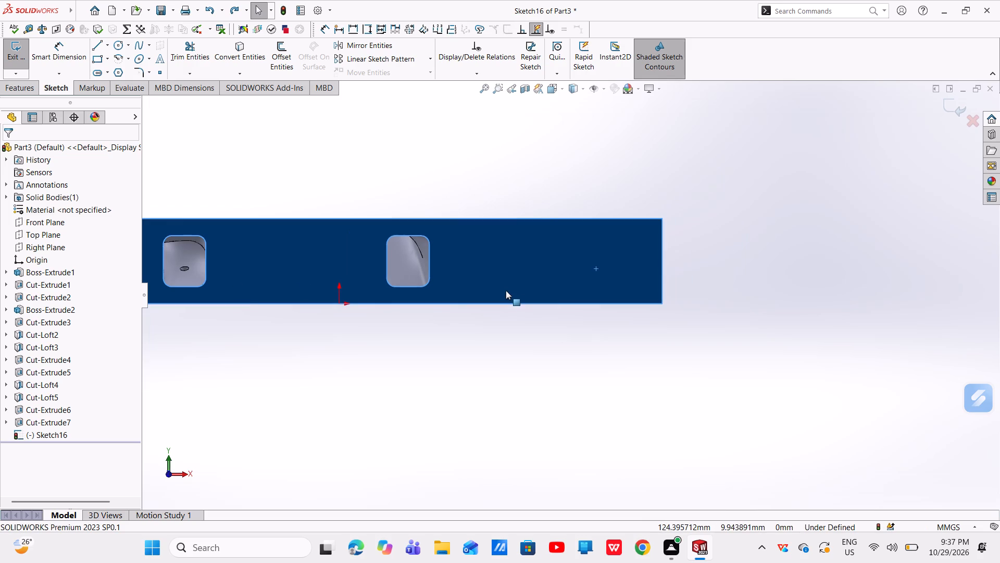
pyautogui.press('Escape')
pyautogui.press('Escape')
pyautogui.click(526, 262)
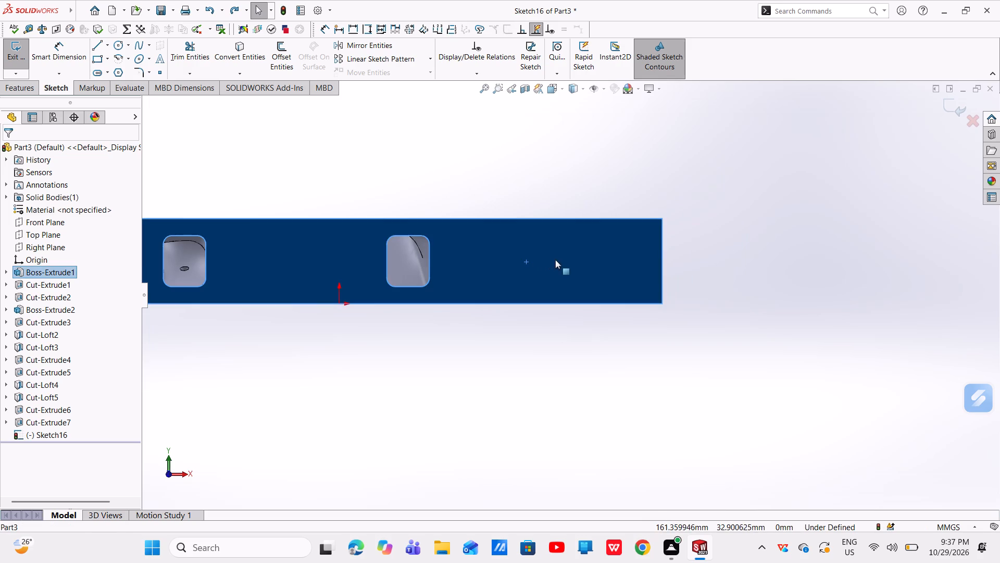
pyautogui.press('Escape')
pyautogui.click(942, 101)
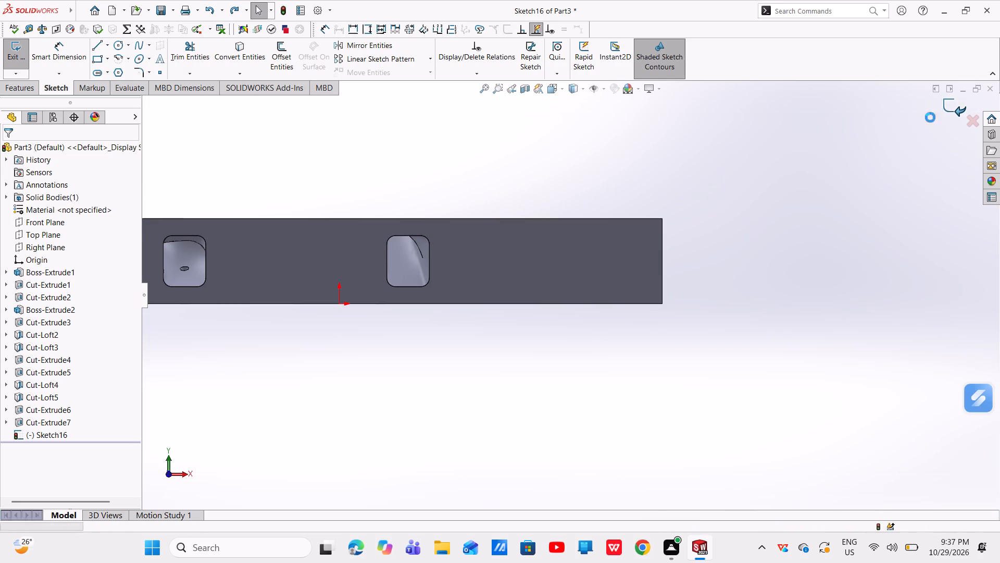
# Start a new sketch on the block's port side face and draw a rectangle about 28 by 27 mm below the third recess.
pyautogui.click(627, 283)
pyautogui.click(666, 254)
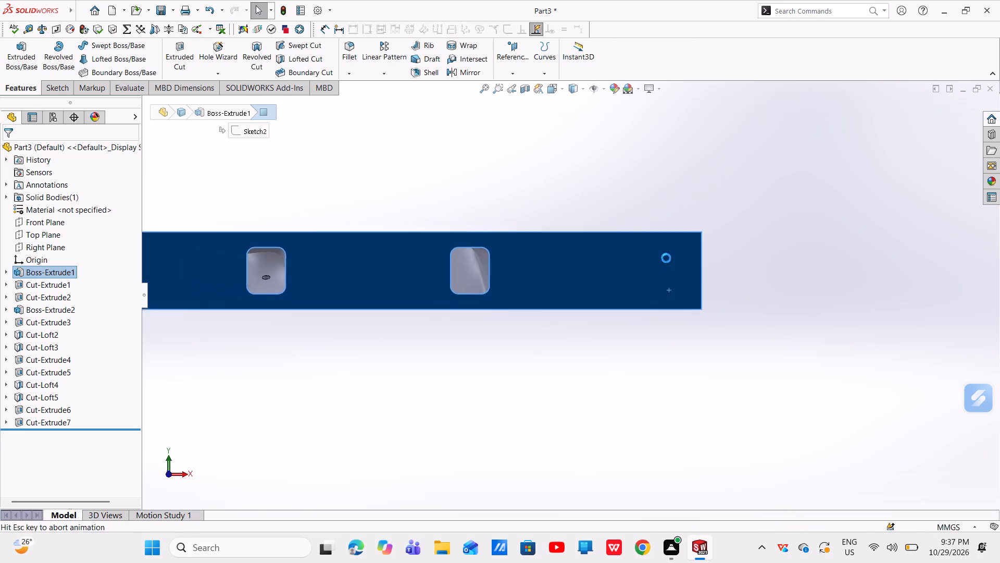
pyautogui.scroll(2, 665, 297)
pyautogui.moveTo(680, 294); pyautogui.dragTo(684, 347, button='middle')
pyautogui.scroll(-1, 695, 319)
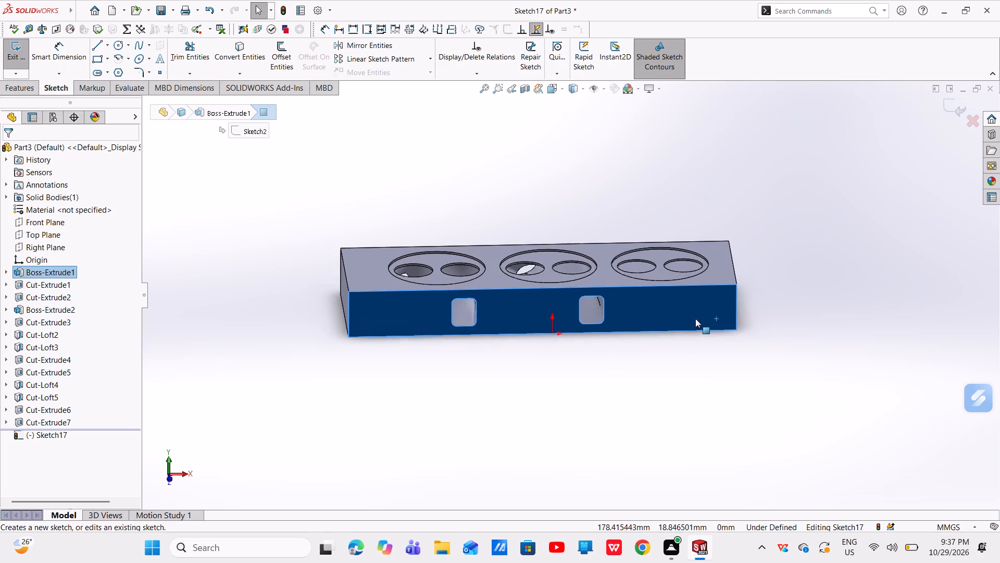
pyautogui.scroll(-1, 695, 319)
pyautogui.click(101, 64)
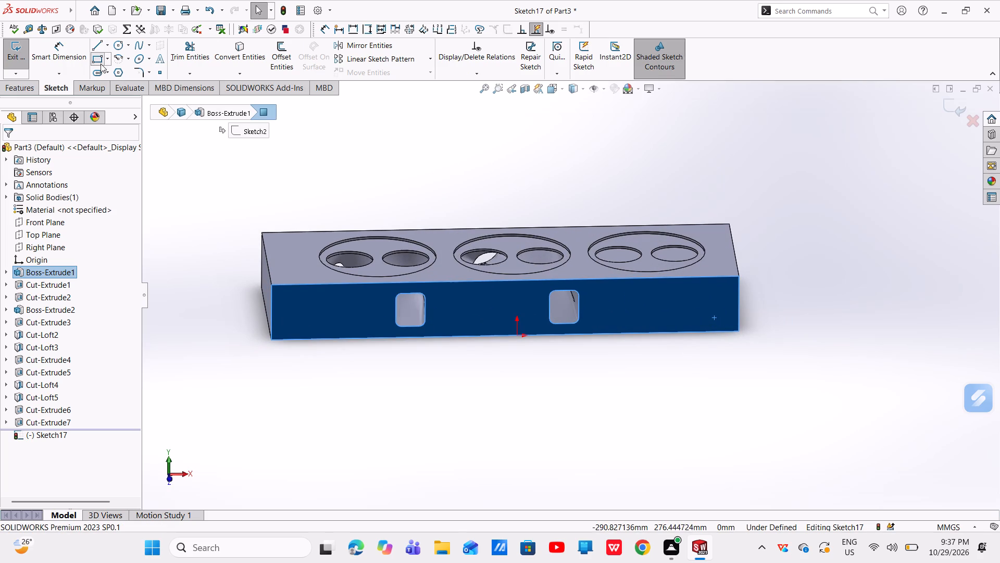
pyautogui.click(675, 298)
pyautogui.click(701, 321)
pyautogui.rightClick(701, 321)
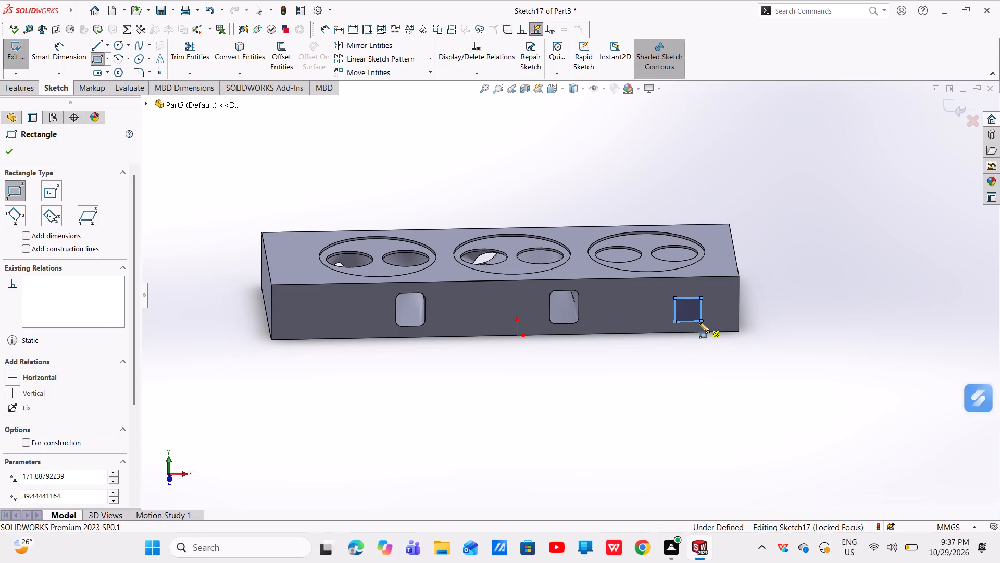
pyautogui.click(724, 329)
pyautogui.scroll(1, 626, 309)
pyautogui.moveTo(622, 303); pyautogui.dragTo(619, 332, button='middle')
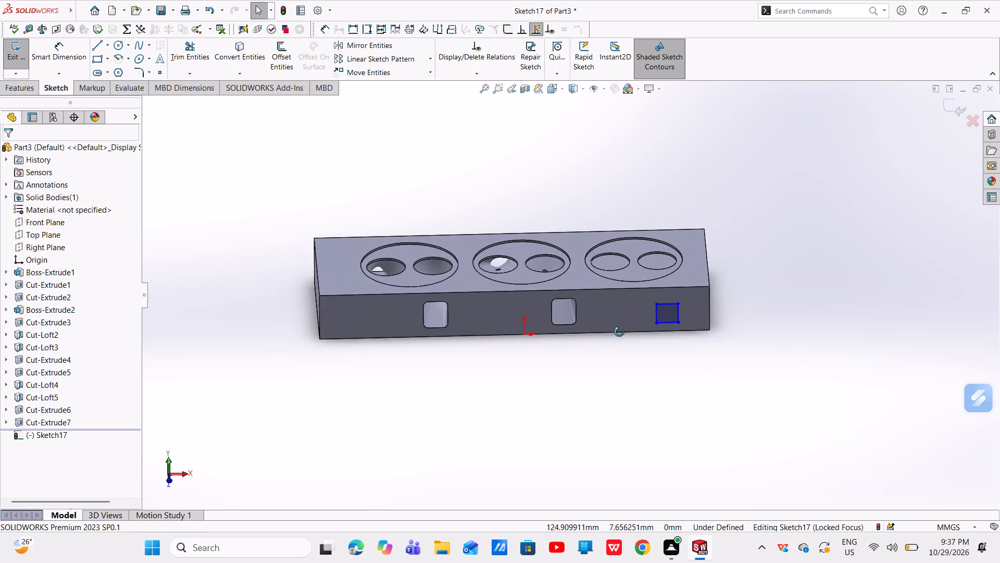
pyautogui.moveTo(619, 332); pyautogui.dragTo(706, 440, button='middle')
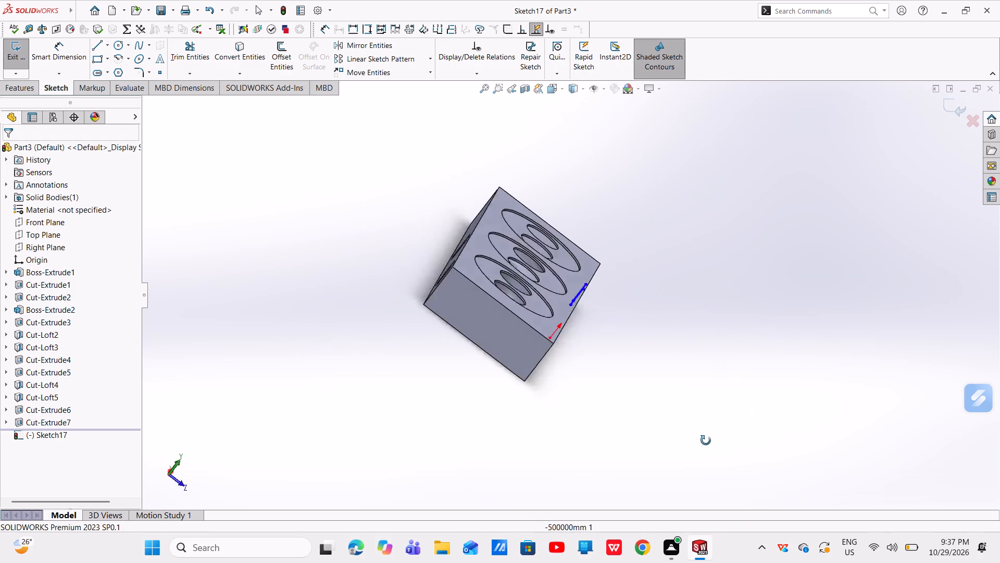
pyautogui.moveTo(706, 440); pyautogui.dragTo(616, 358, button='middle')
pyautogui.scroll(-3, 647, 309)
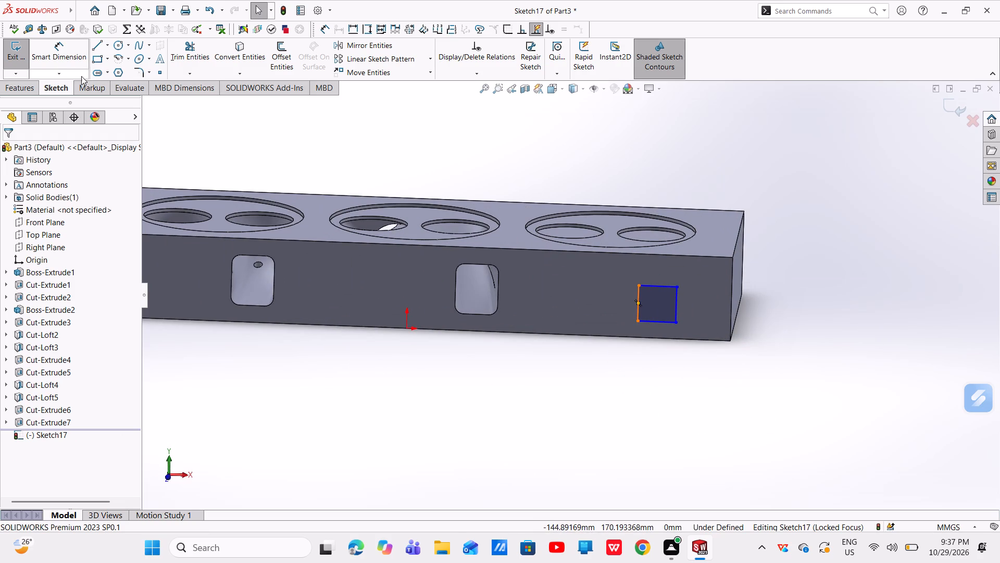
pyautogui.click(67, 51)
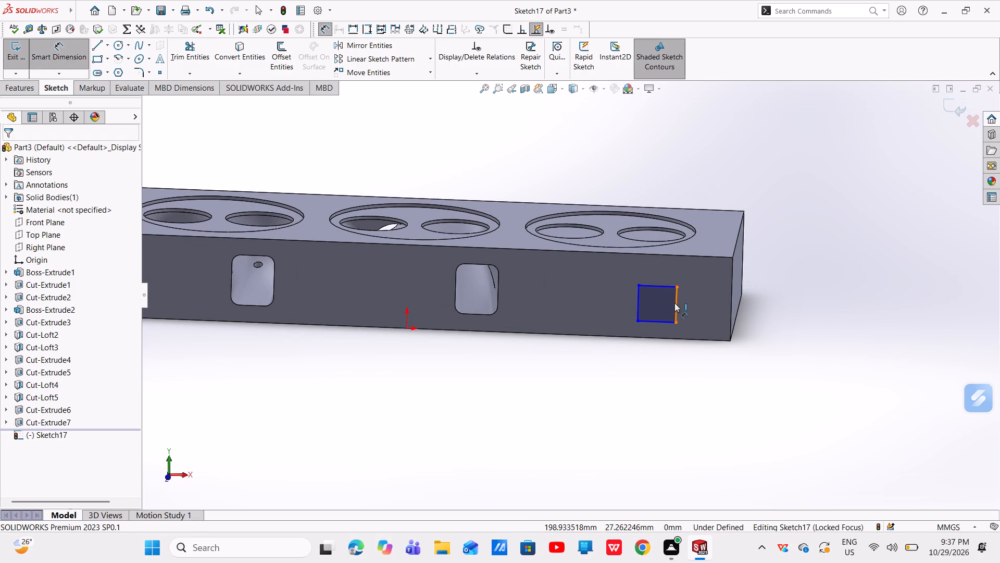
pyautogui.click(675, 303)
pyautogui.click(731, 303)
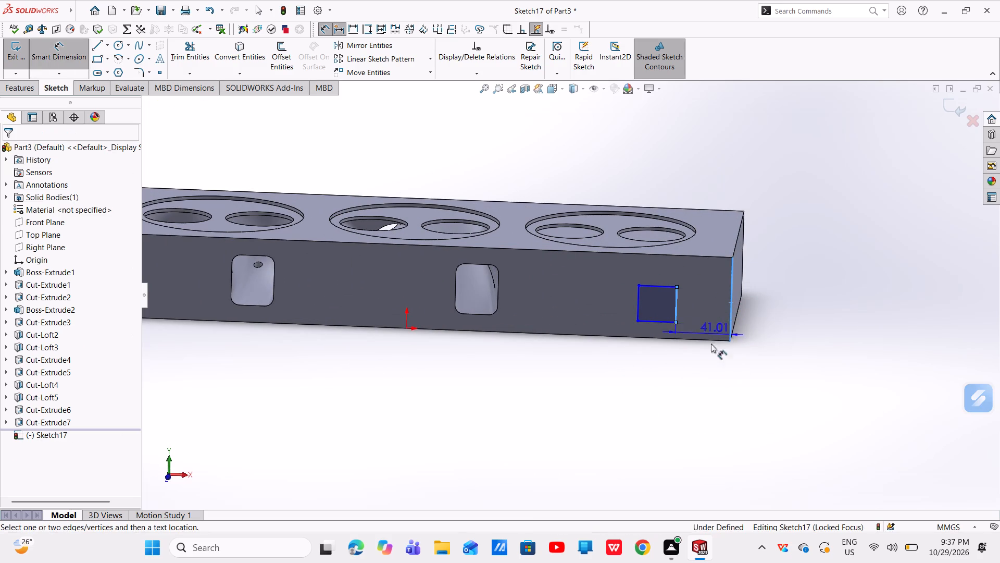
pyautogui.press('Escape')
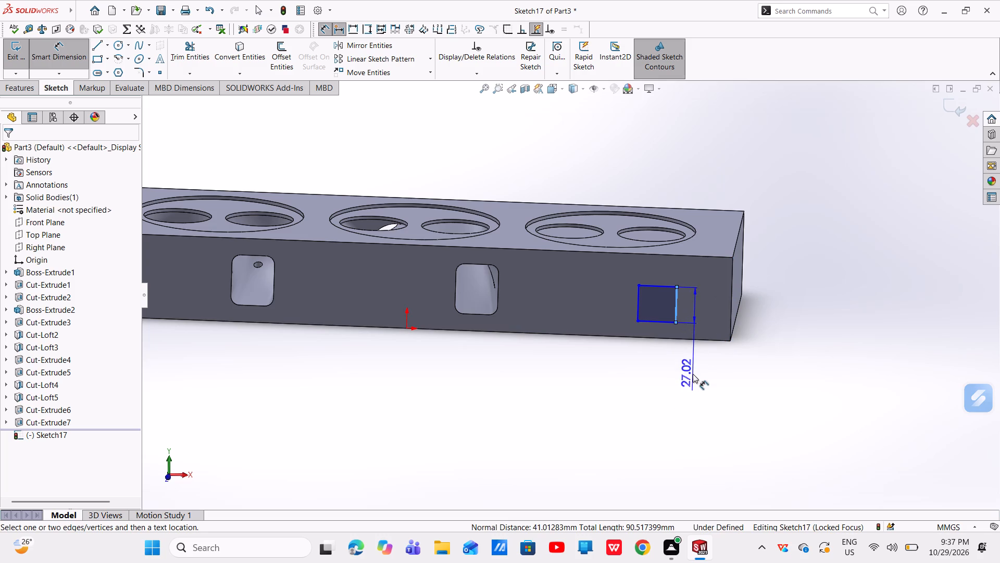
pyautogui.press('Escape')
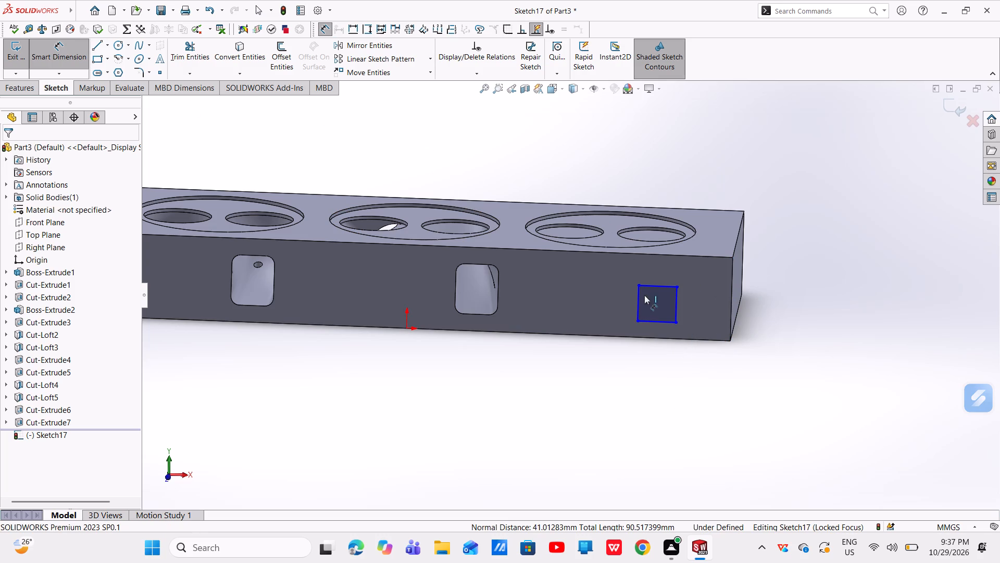
# Dimension the new rectangle's outer vertical side to 38.1 mm.
pyautogui.click(674, 306)
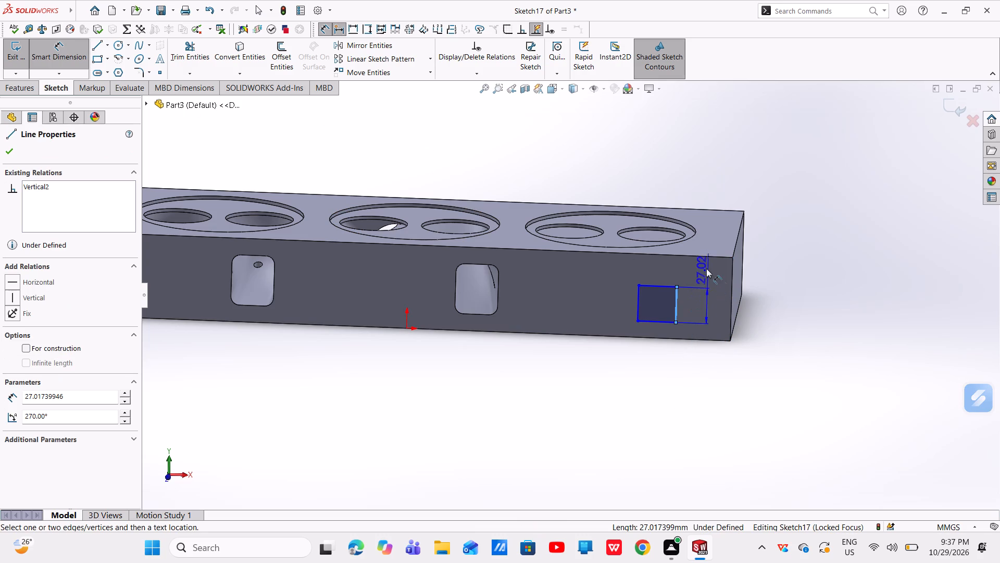
pyautogui.click(757, 290)
pyautogui.press('BackSpace')
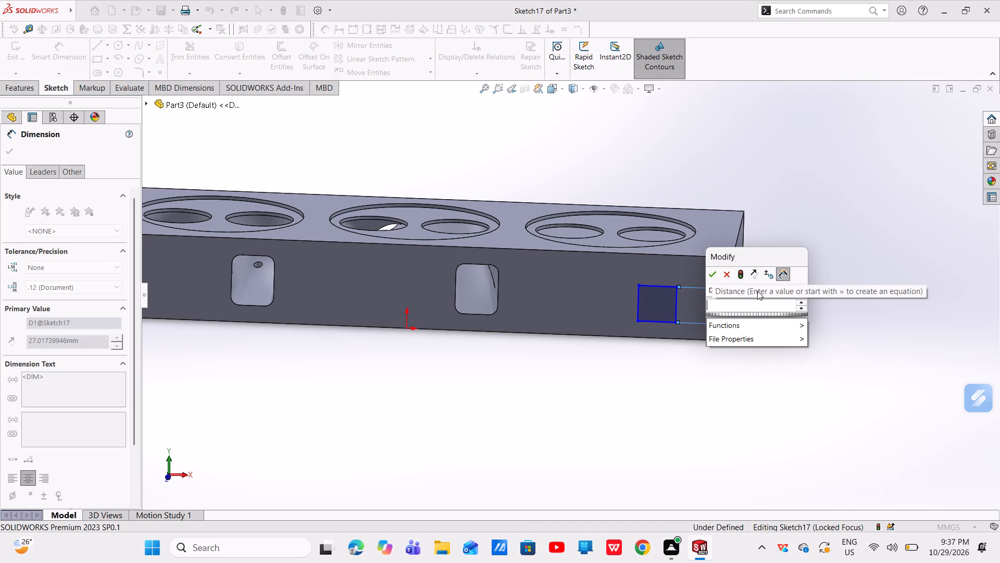
pyautogui.write('38.1')
pyautogui.press('Return')
pyautogui.press('Escape')
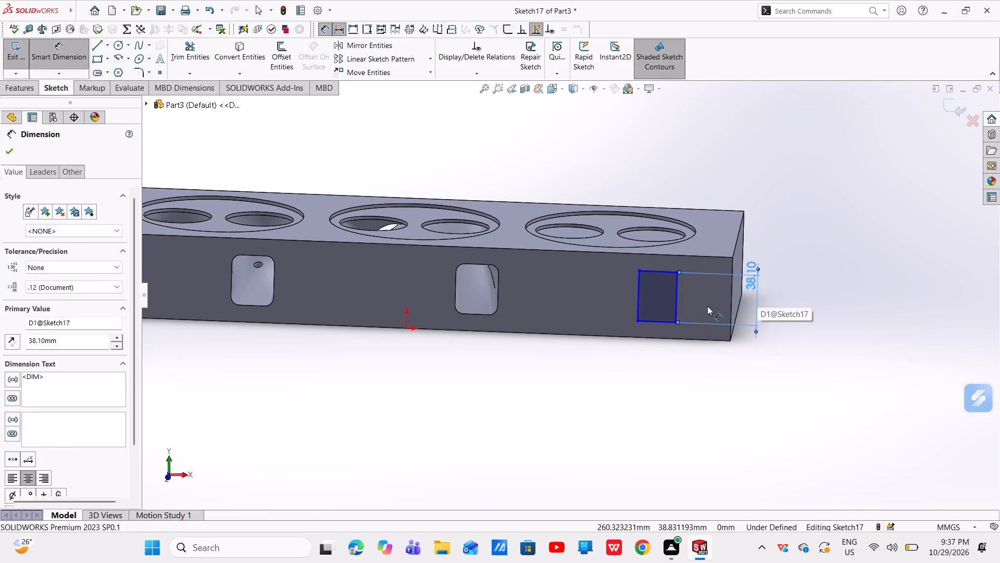
# Dimension the rectangle's upper side to a width of 31.75 mm.
pyautogui.click(49, 41)
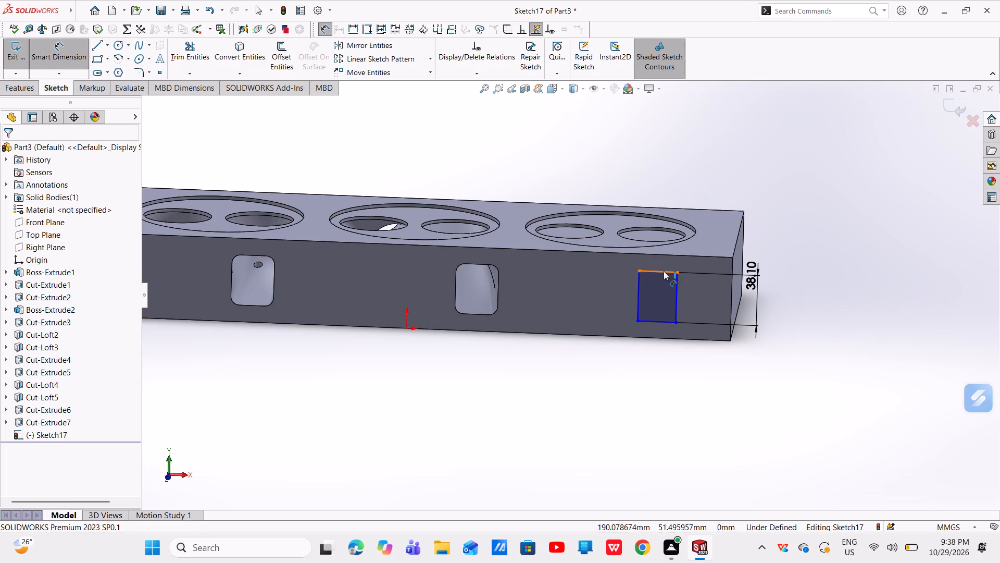
pyautogui.click(664, 271)
pyautogui.click(658, 160)
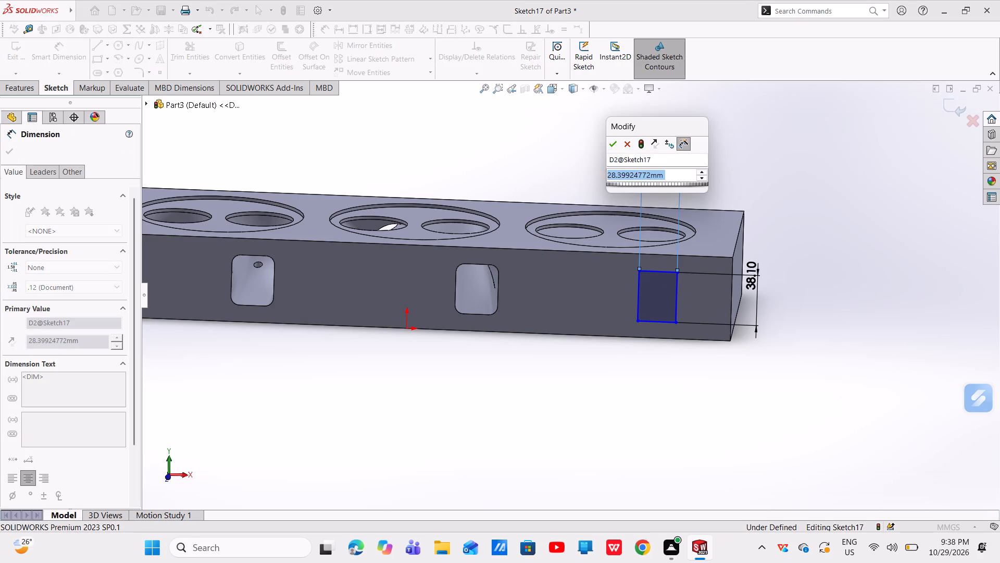
pyautogui.press('BackSpace')
pyautogui.write('31.75')
pyautogui.press('Return')
pyautogui.press('Escape')
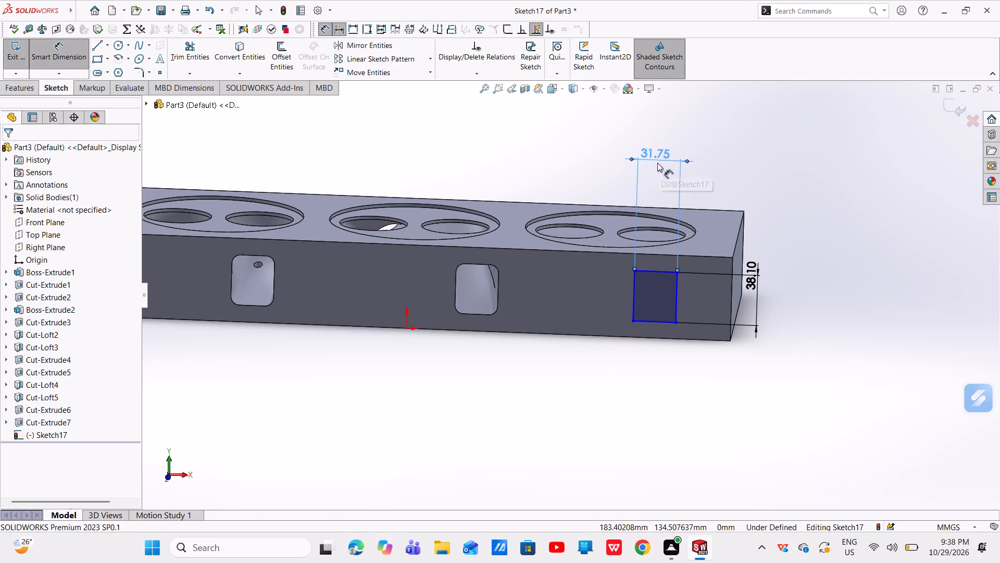
# Dimension the rectangle's lower side 12.7 mm from the block's bottom edge.
pyautogui.click(59, 58)
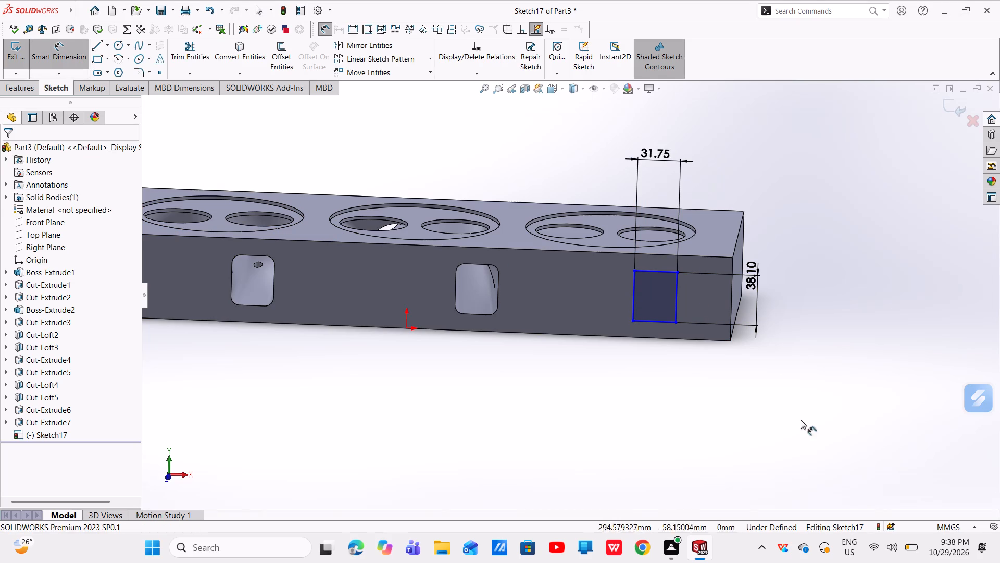
pyautogui.scroll(-4, 665, 315)
pyautogui.click(606, 321)
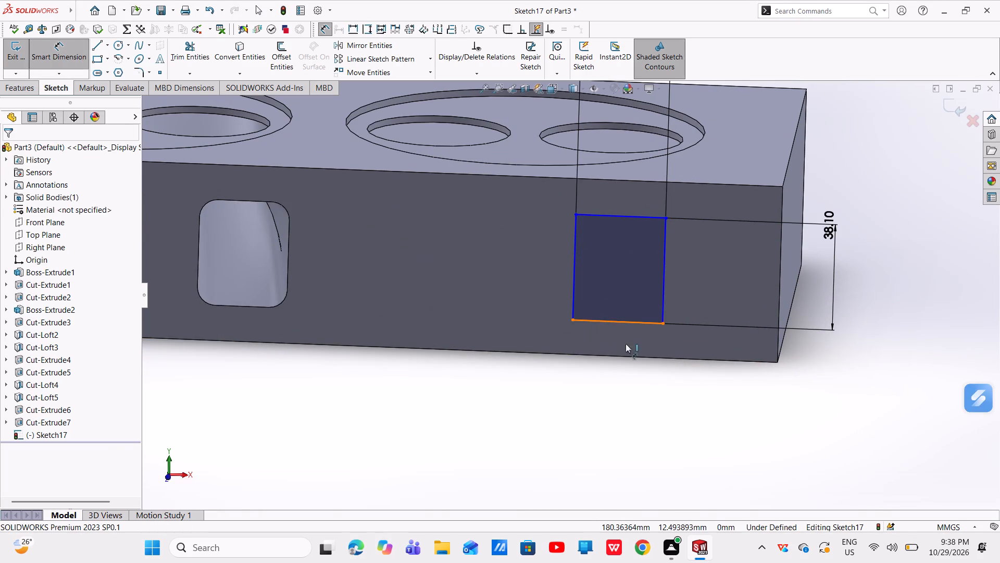
pyautogui.click(623, 357)
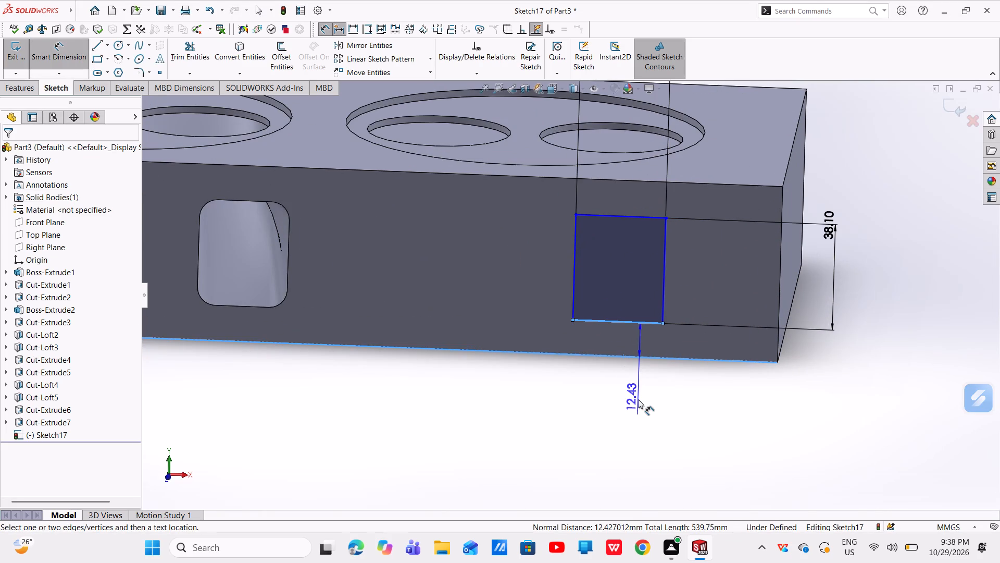
pyautogui.click(638, 400)
pyautogui.press('BackSpace')
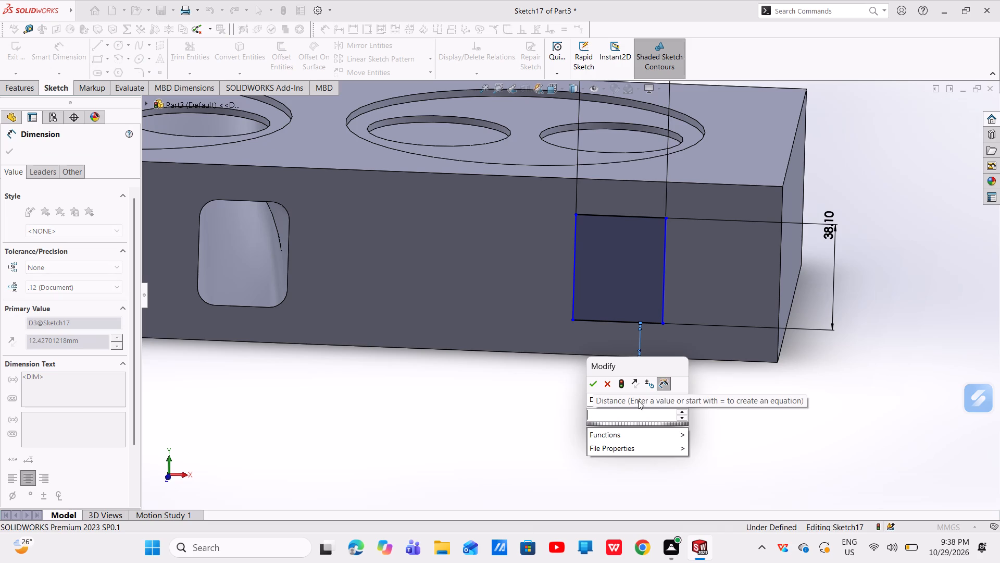
pyautogui.write('12.7')
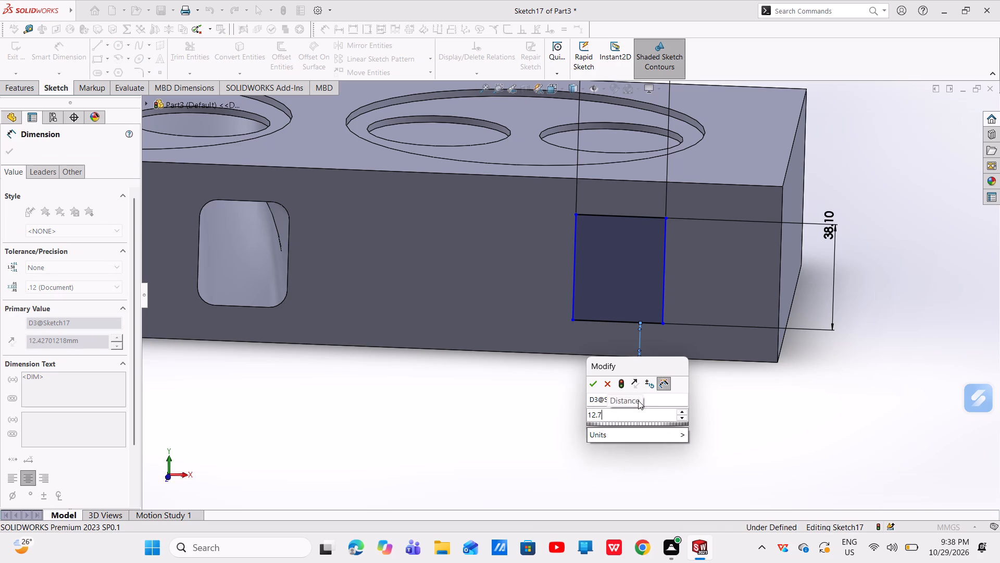
pyautogui.press('Return')
pyautogui.press('Escape')
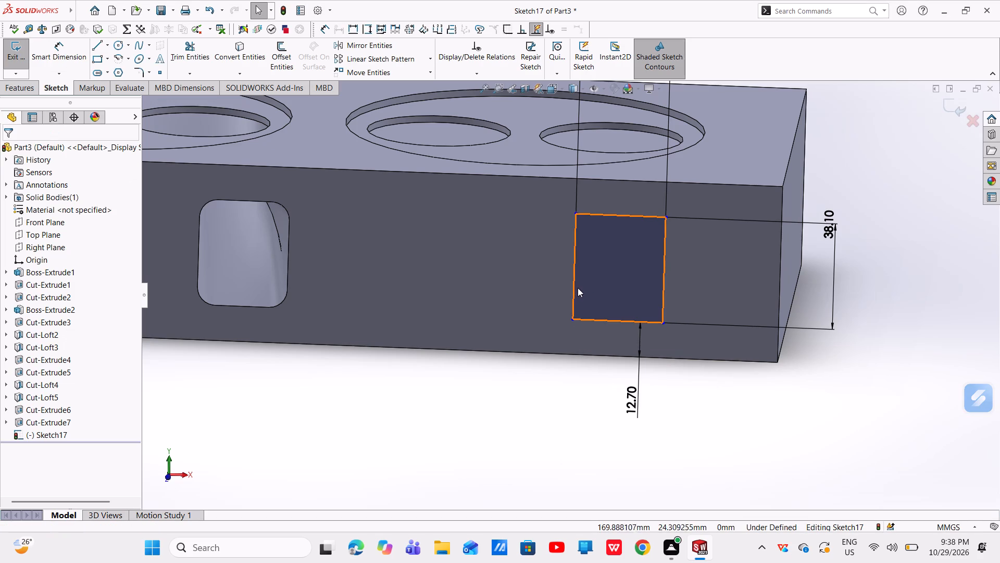
pyautogui.press('Escape')
# Dimension the rectangle's inner vertical side 135.25 mm from the far vertical edge of the middle side port opening.
pyautogui.scroll(4, 585, 287)
pyautogui.moveTo(586, 289); pyautogui.dragTo(597, 350, button='middle')
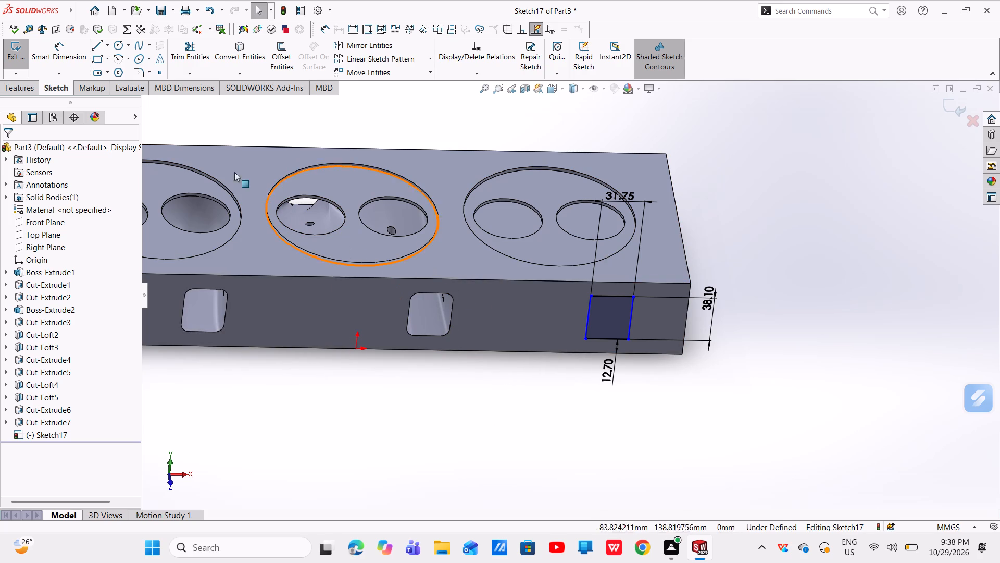
pyautogui.click(71, 59)
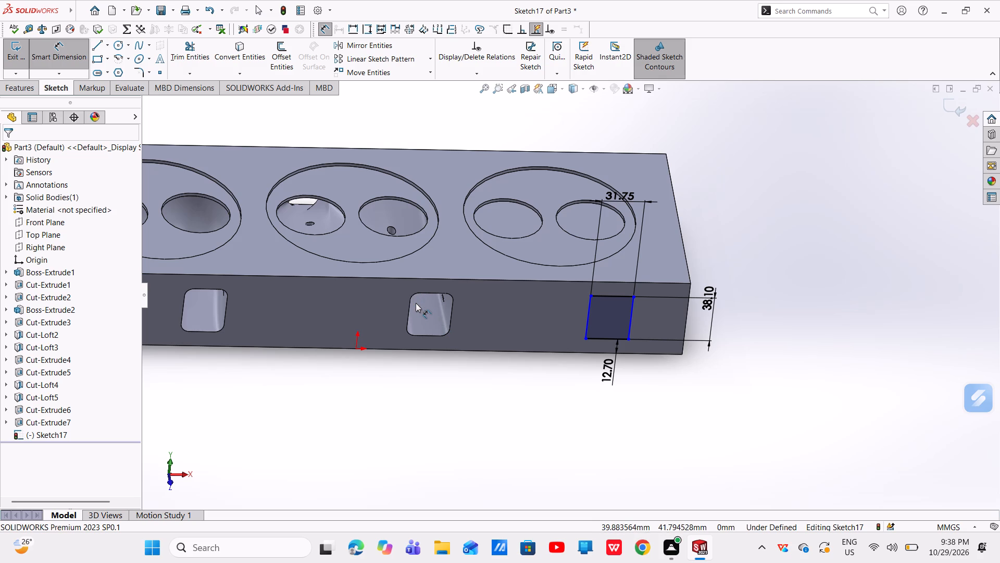
pyautogui.click(588, 315)
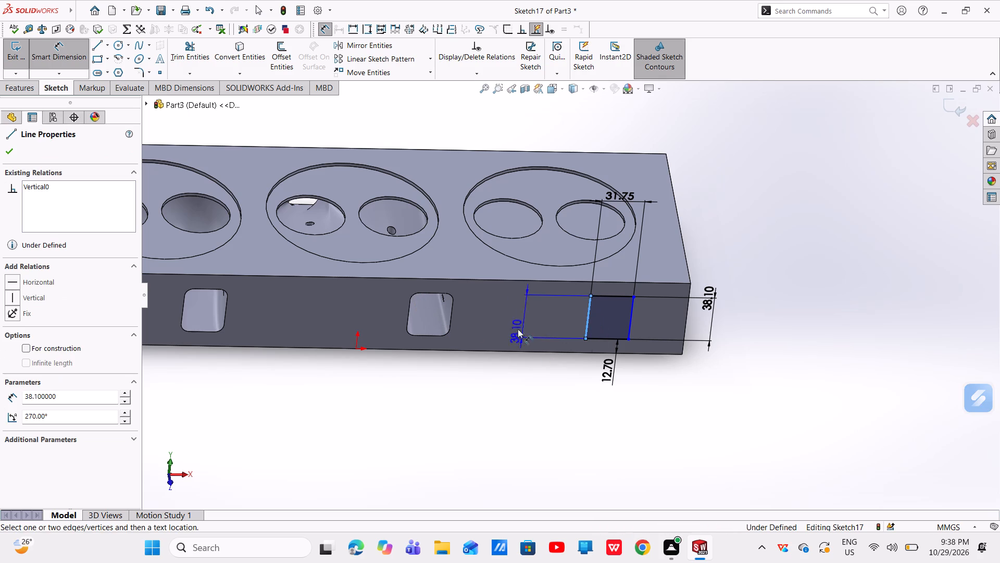
pyautogui.click(451, 314)
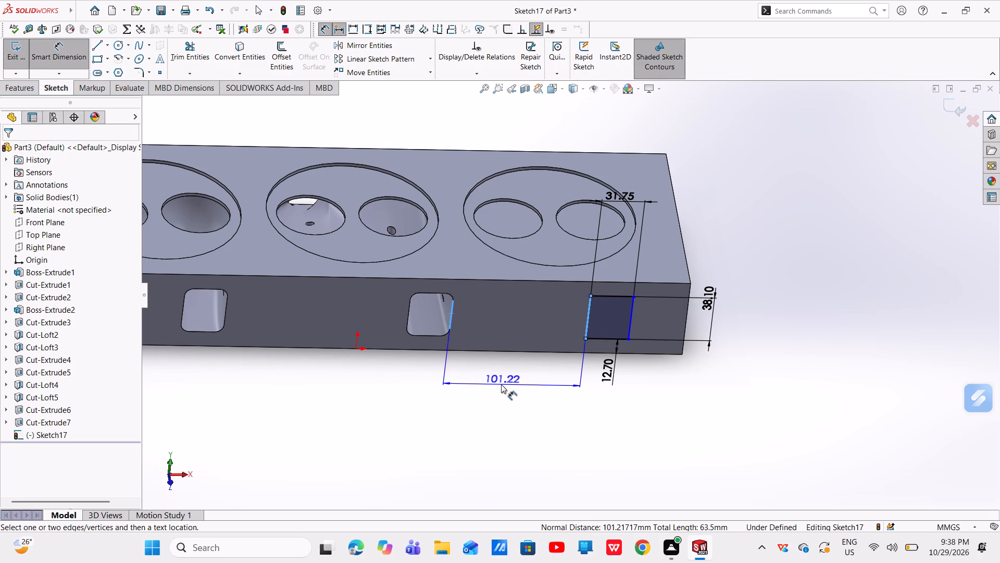
pyautogui.press('Escape')
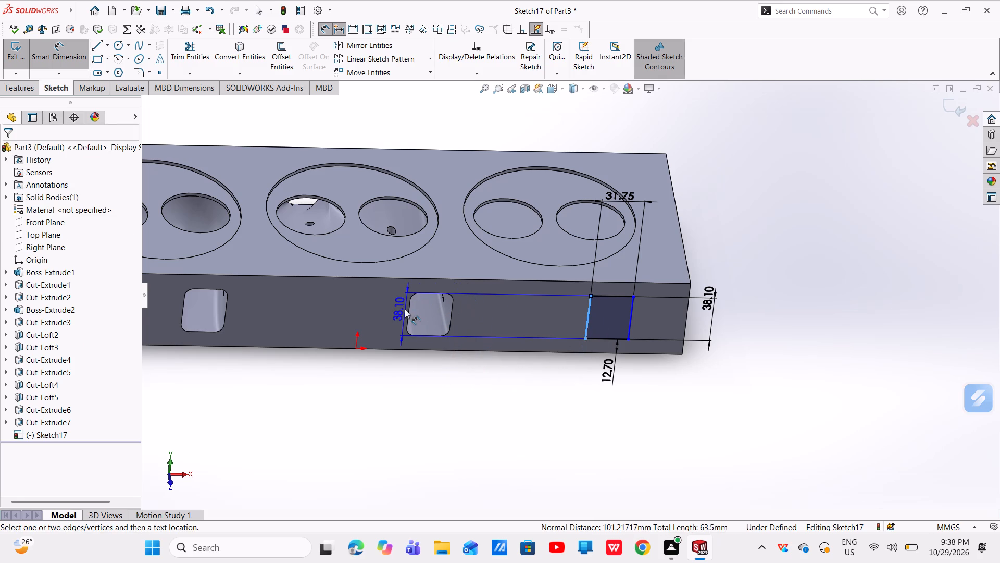
pyautogui.click(407, 311)
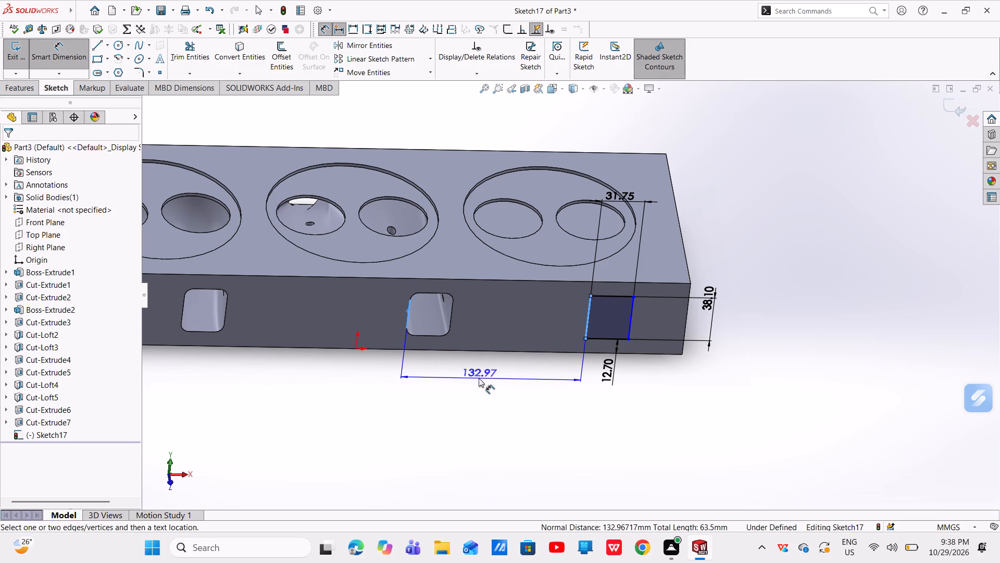
pyautogui.click(479, 378)
pyautogui.press('BackSpace')
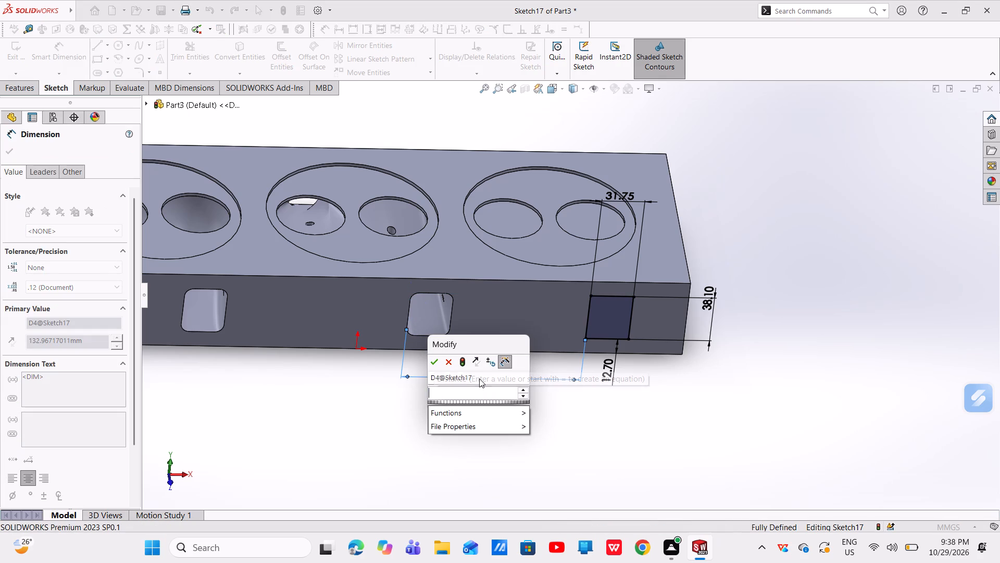
pyautogui.write('135')
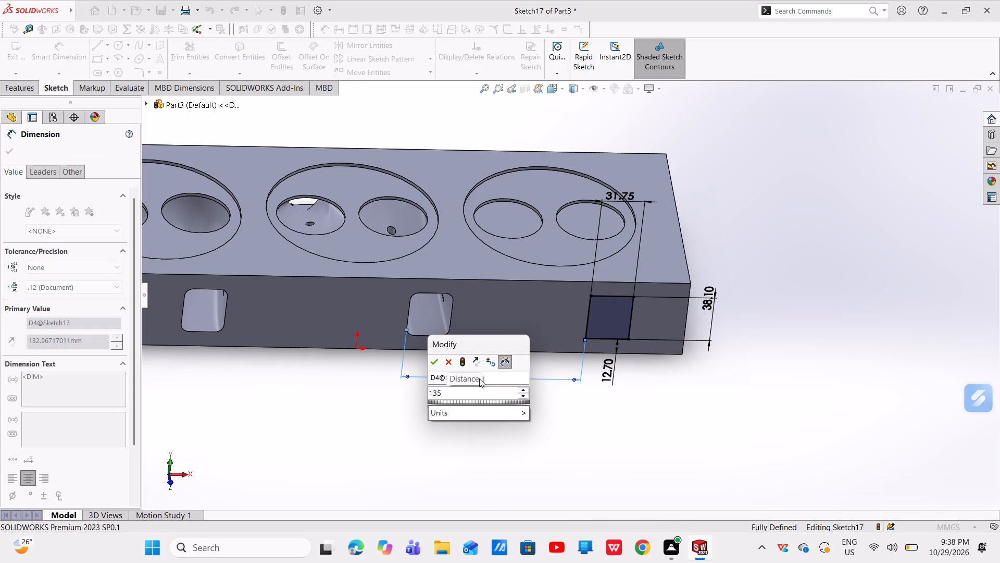
pyautogui.write('.25')
pyautogui.press('Return')
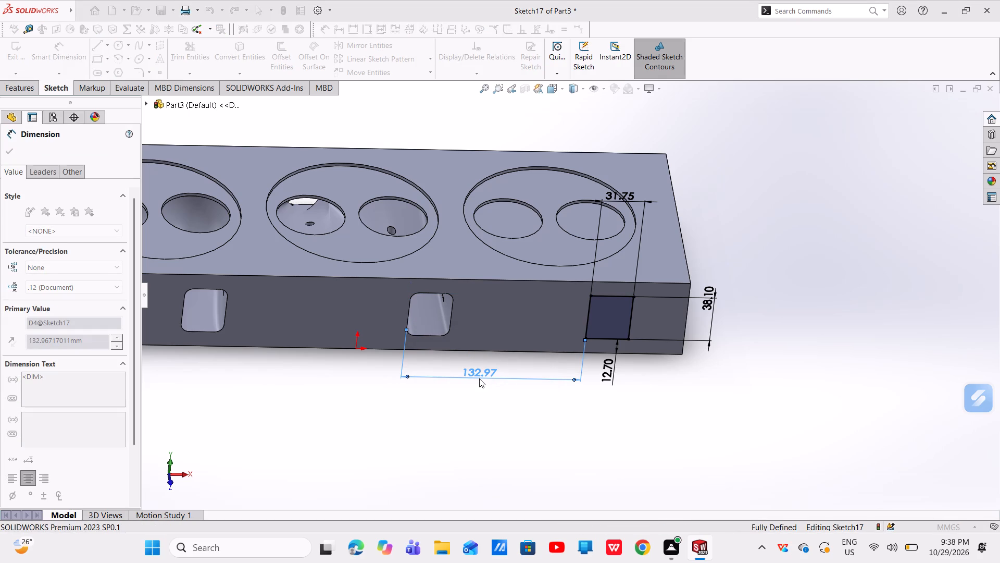
pyautogui.press('Escape')
pyautogui.press('Escape')
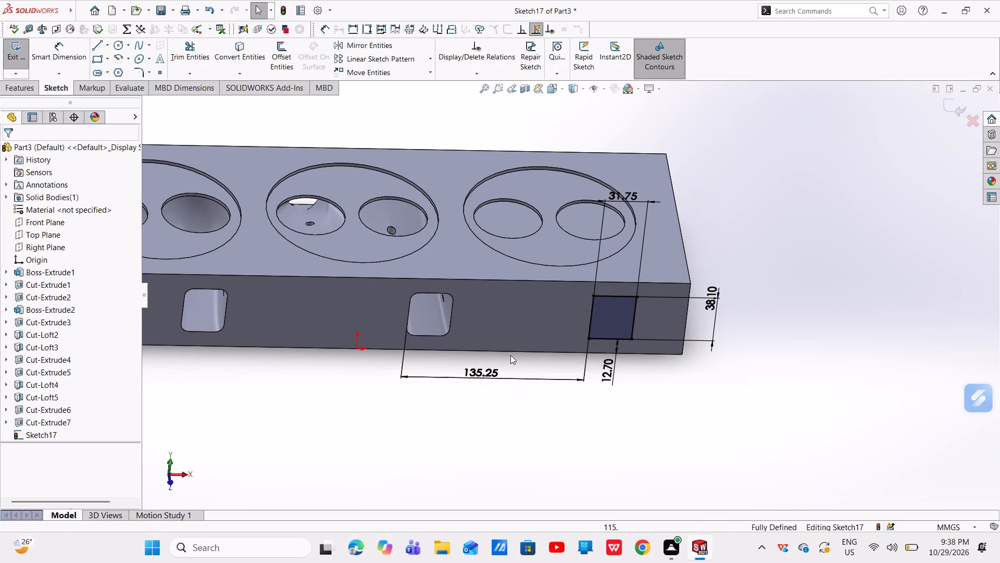
# Round all four corners of the port rectangle with 6.35 mm sketch fillets.
pyautogui.moveTo(516, 334); pyautogui.dragTo(494, 347, button='middle')
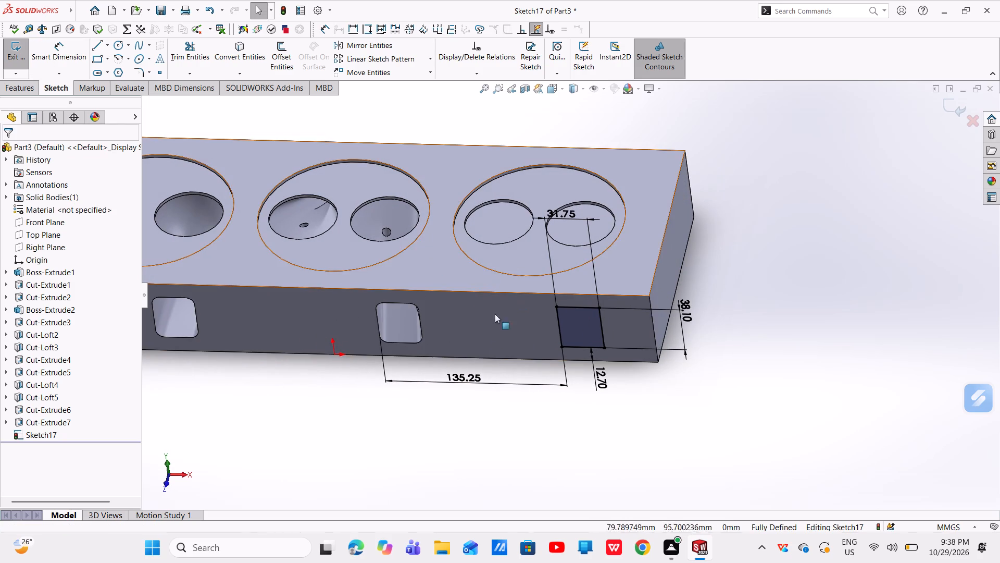
pyautogui.click(144, 71)
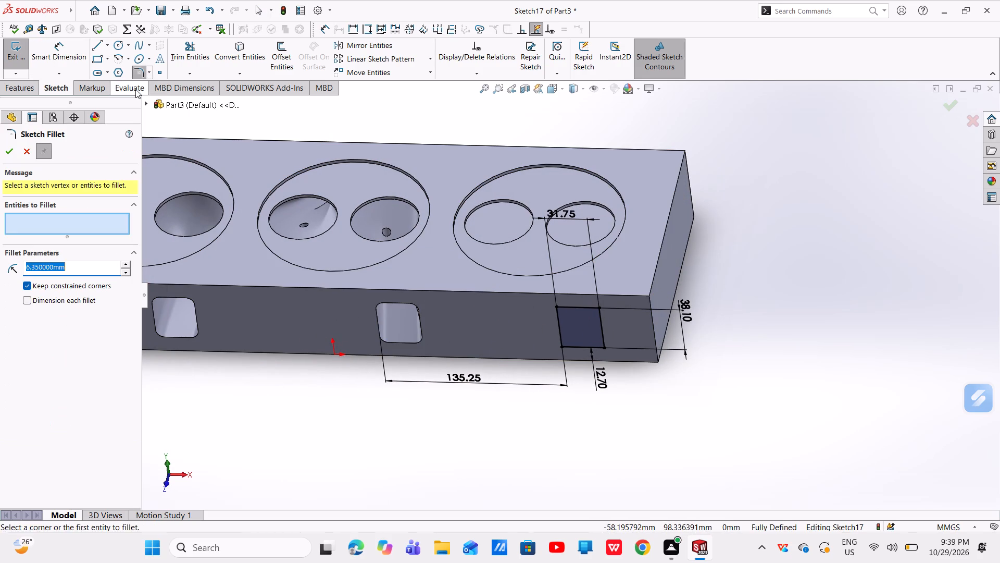
pyautogui.scroll(-5, 578, 314)
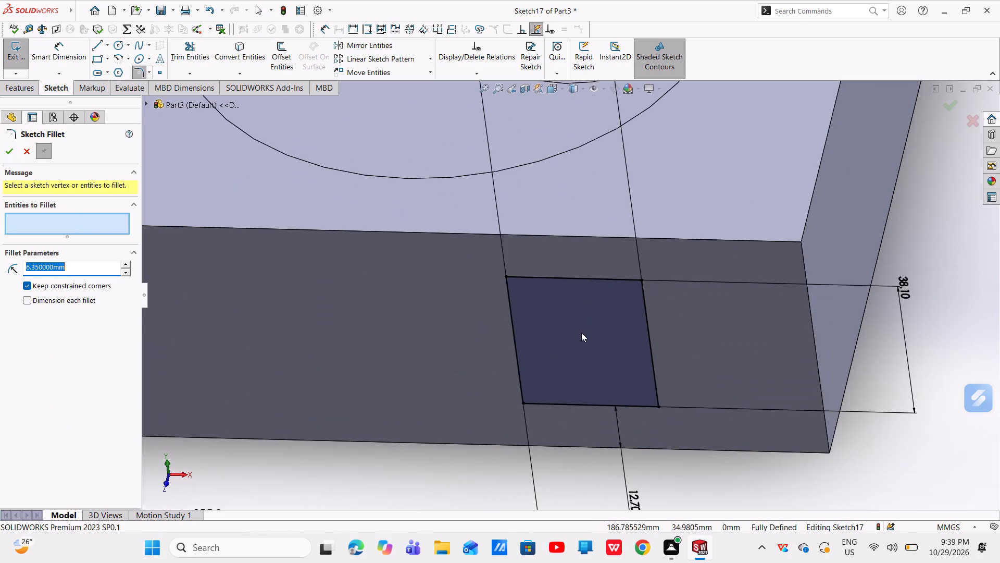
pyautogui.moveTo(581, 332); pyautogui.dragTo(586, 323, button='middle')
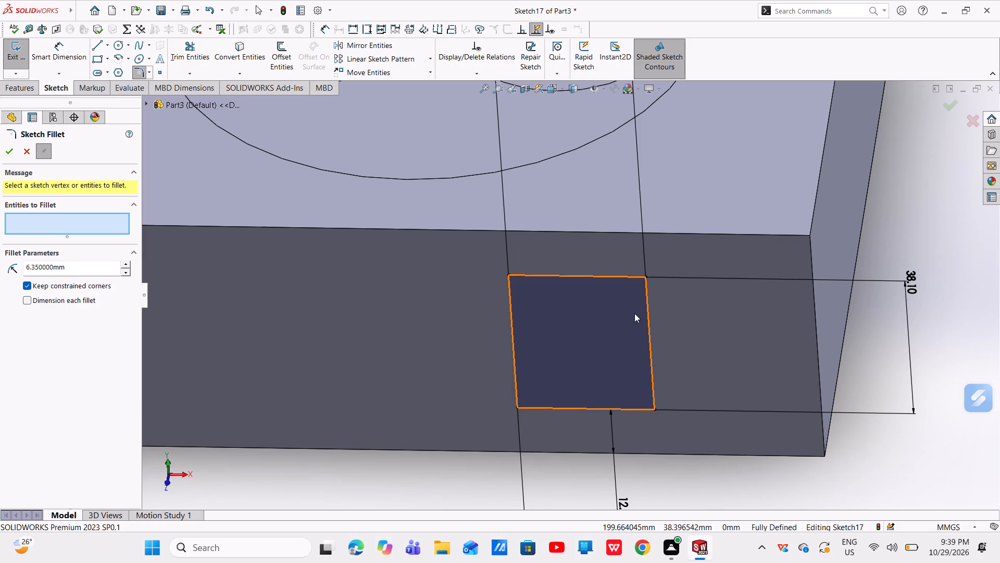
pyautogui.click(645, 277)
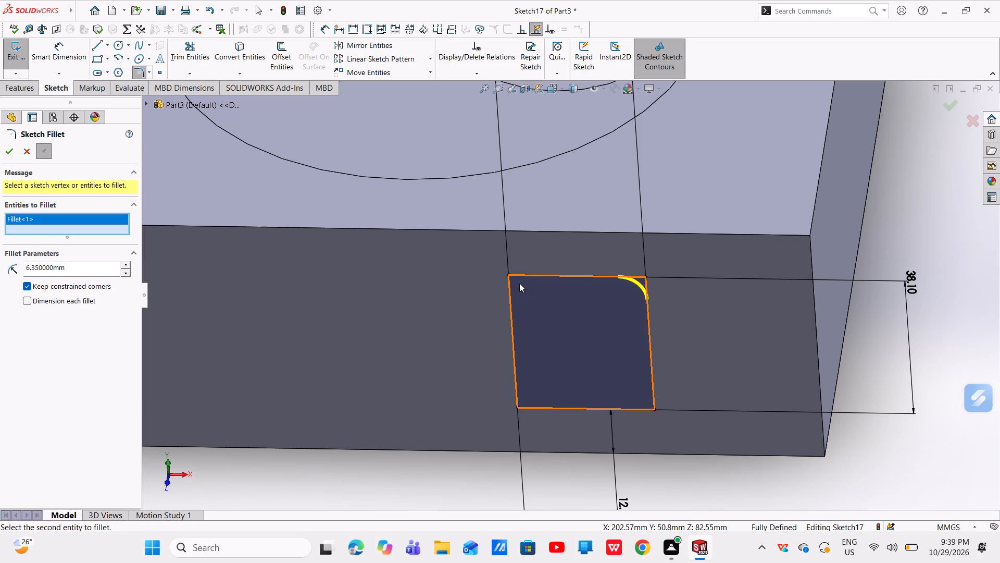
pyautogui.click(510, 276)
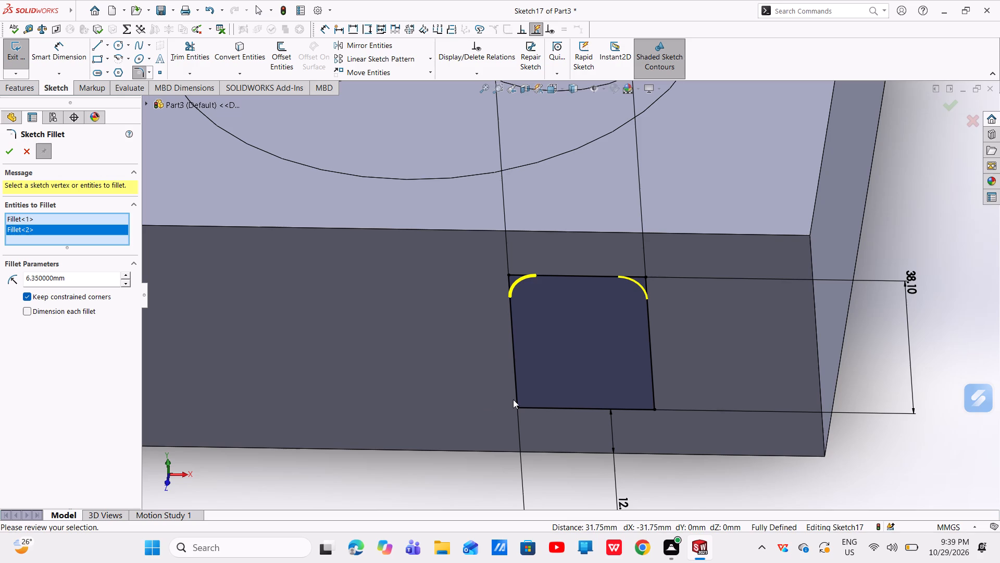
pyautogui.click(518, 407)
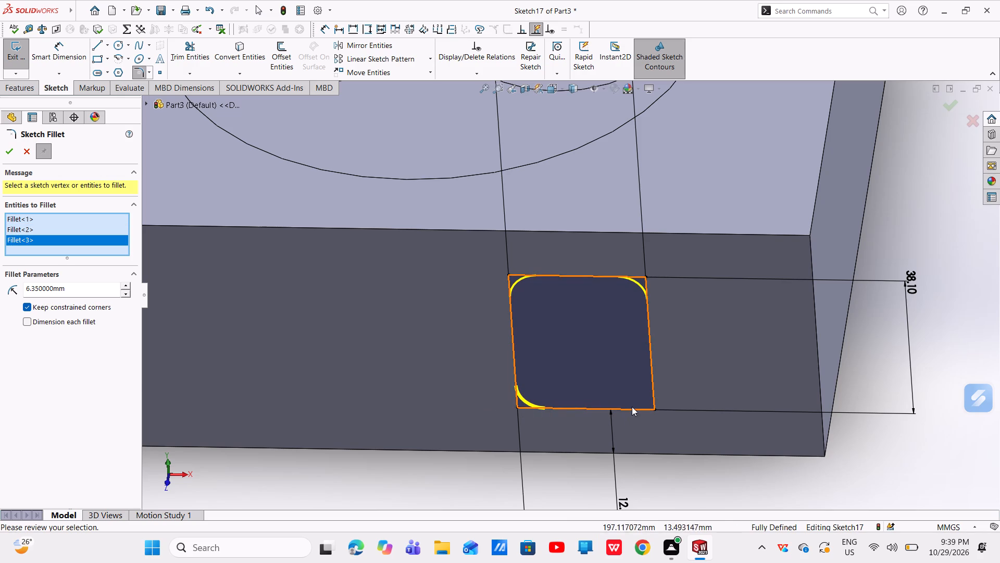
pyautogui.click(651, 408)
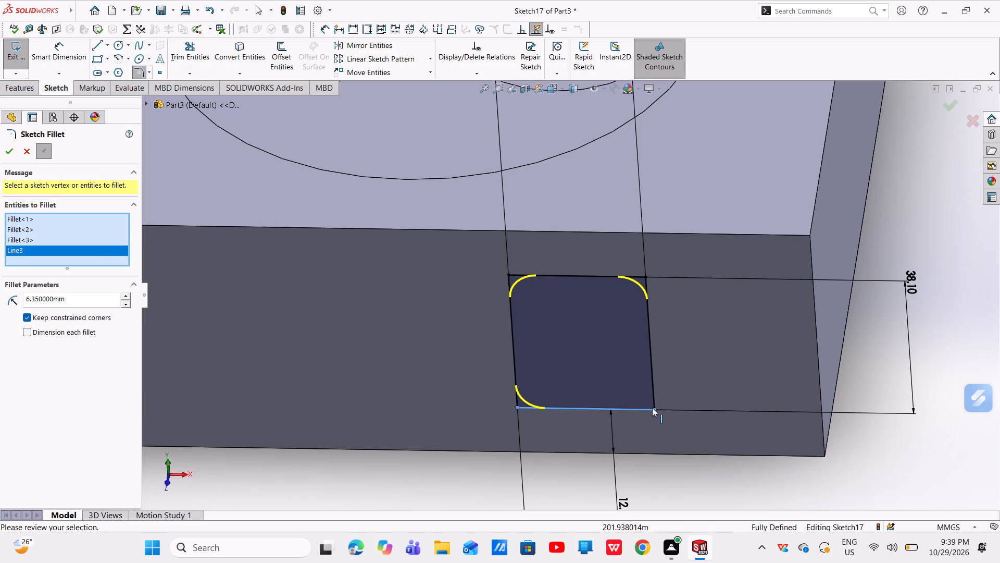
pyautogui.click(652, 406)
pyautogui.rightClick(650, 406)
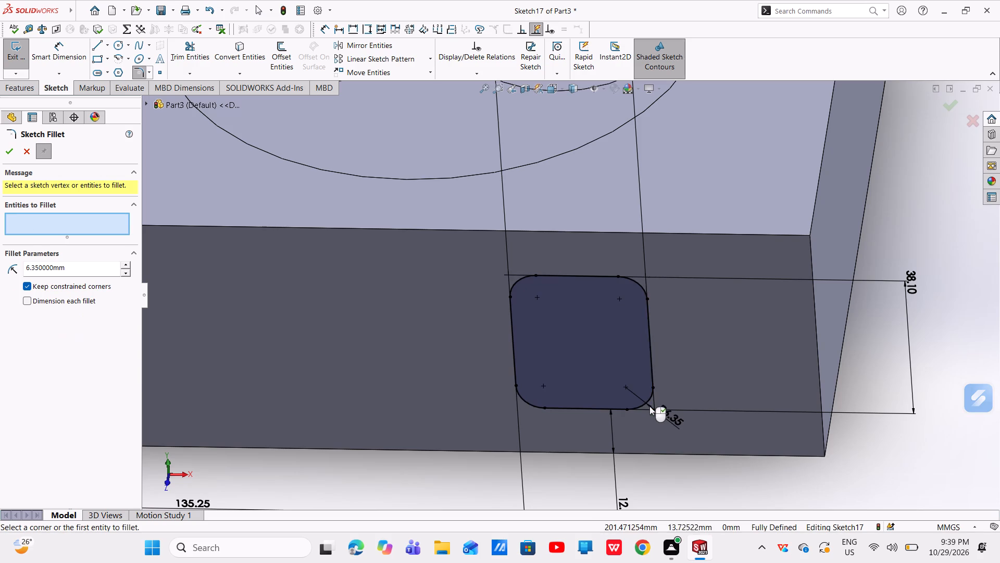
pyautogui.scroll(4, 591, 392)
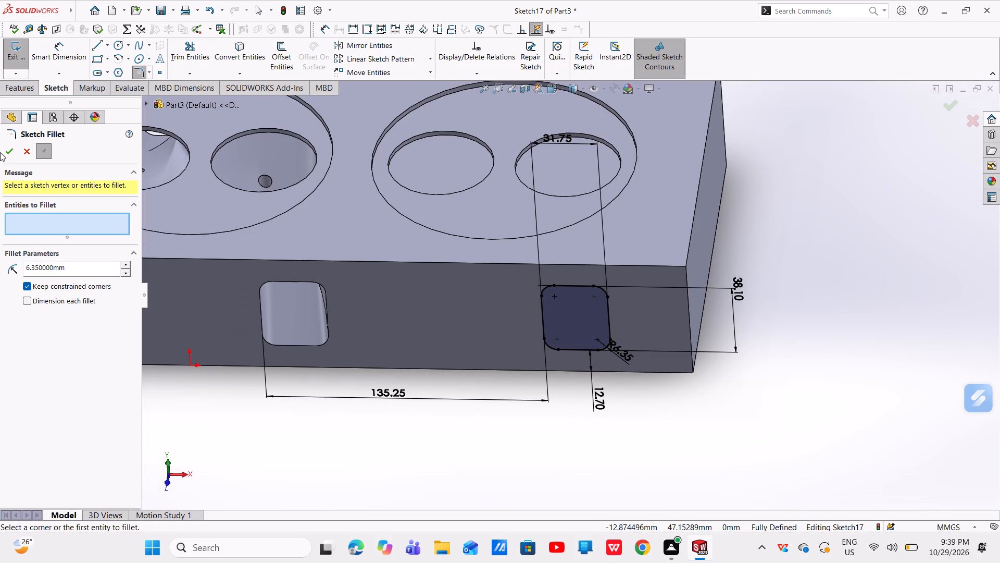
pyautogui.click(11, 150)
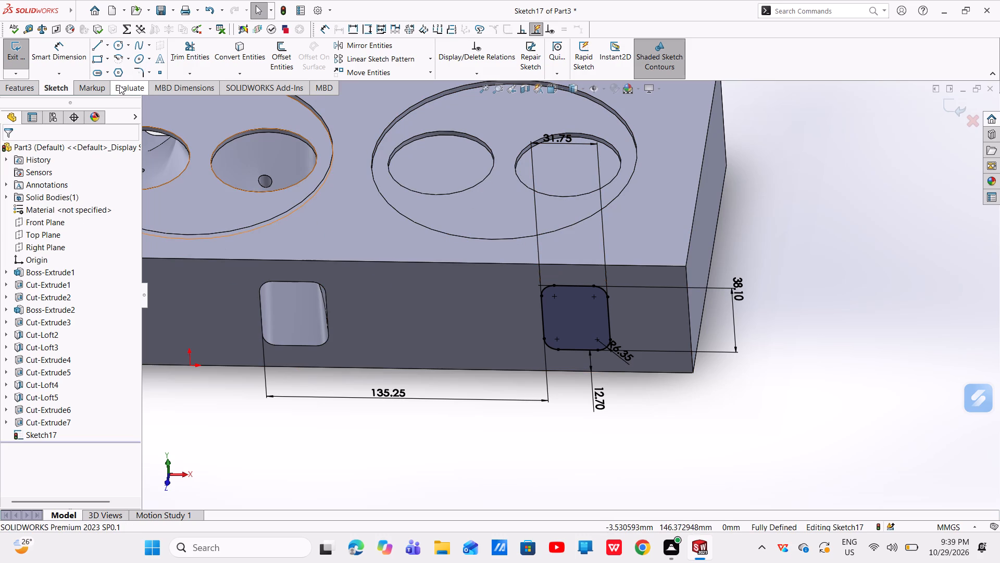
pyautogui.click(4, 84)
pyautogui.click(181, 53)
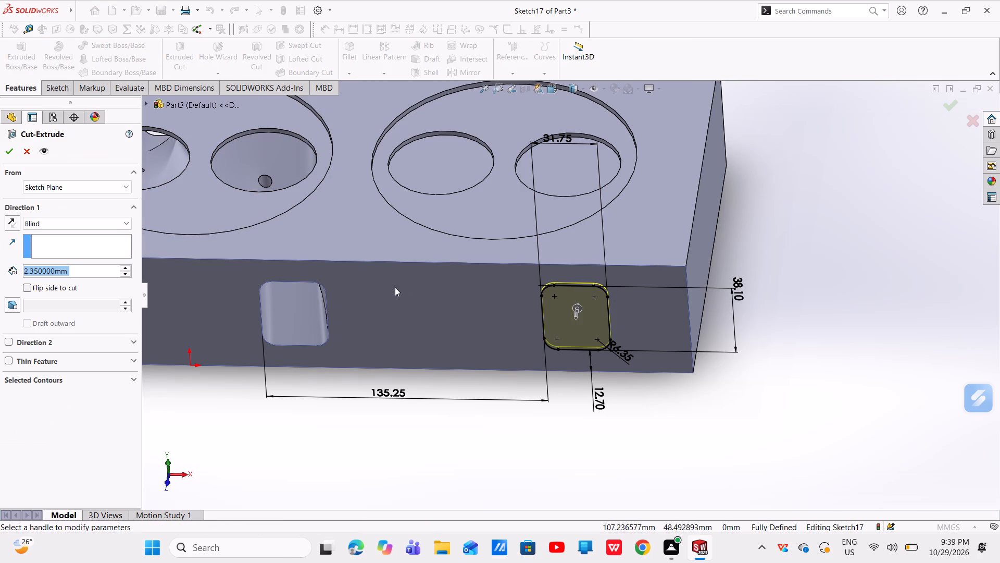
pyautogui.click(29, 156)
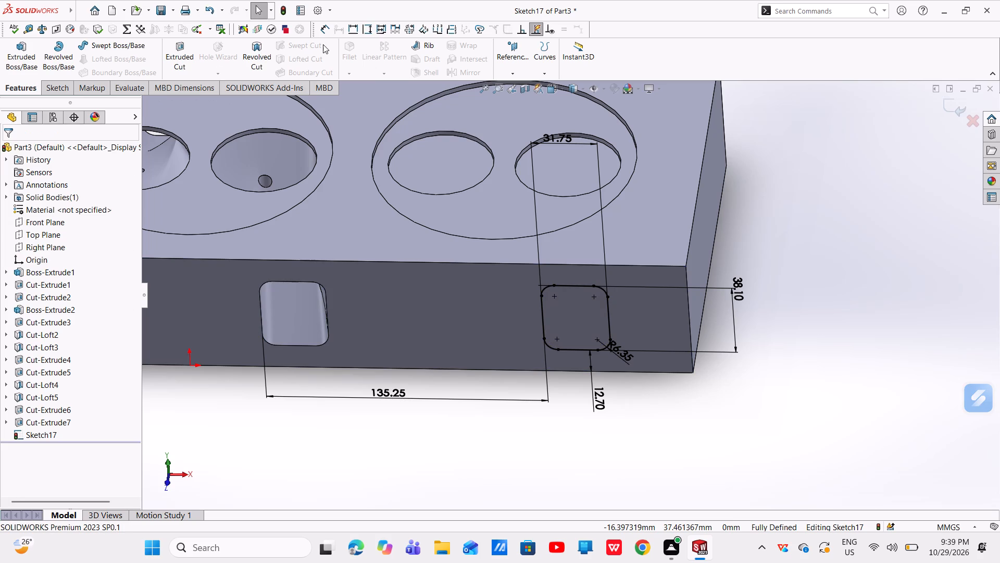
# Set up a lofted cut from the rounded port rectangle to the third recess's outer circular pocket edge, with Normal To Profile start and end constraints.
pyautogui.click(953, 115)
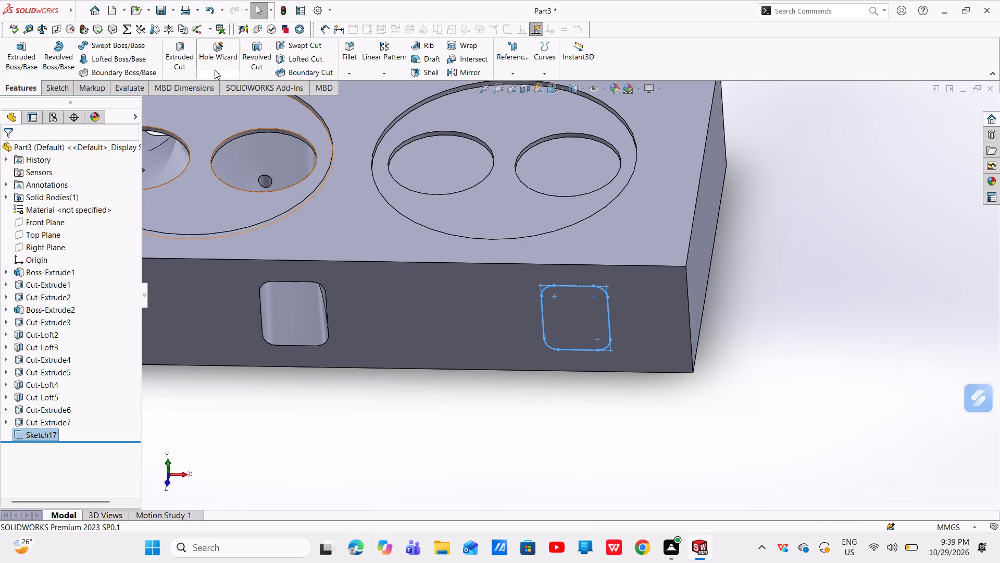
pyautogui.click(277, 56)
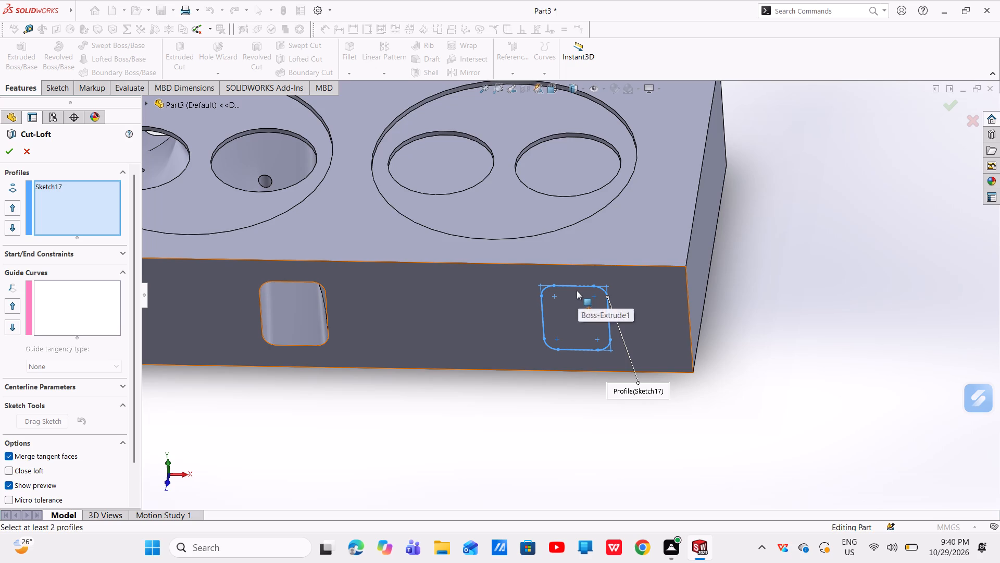
pyautogui.click(548, 139)
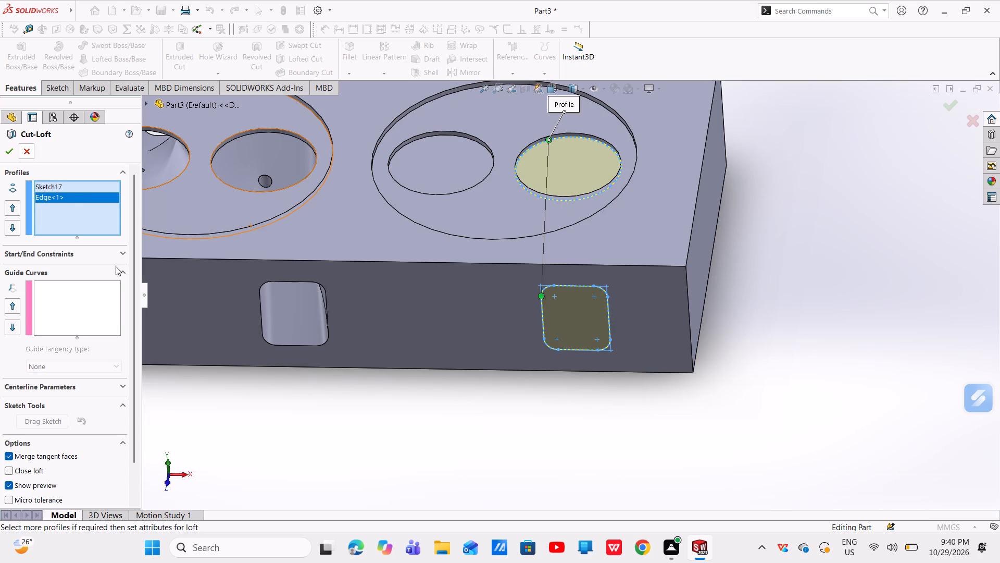
pyautogui.click(121, 254)
pyautogui.click(90, 286)
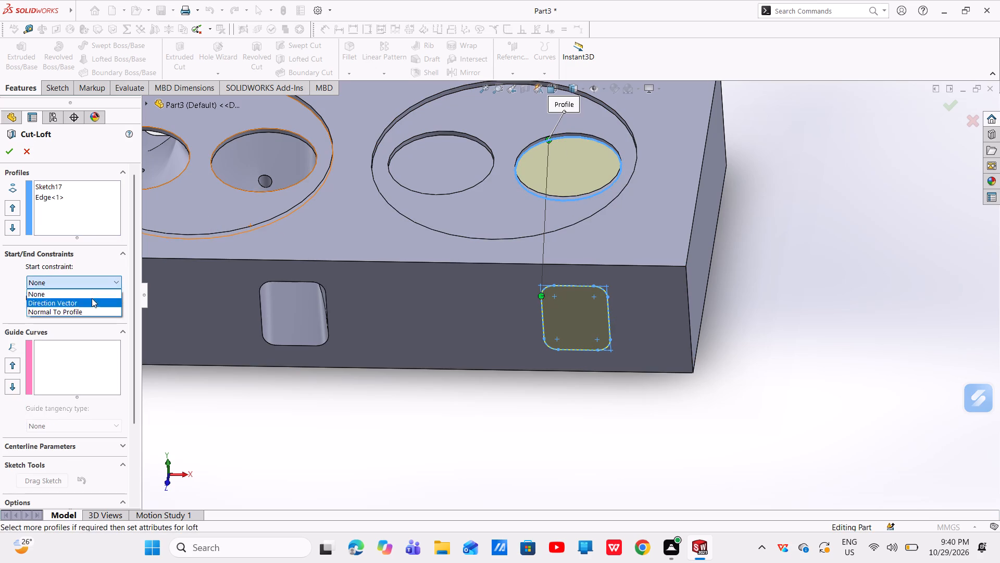
pyautogui.click(93, 308)
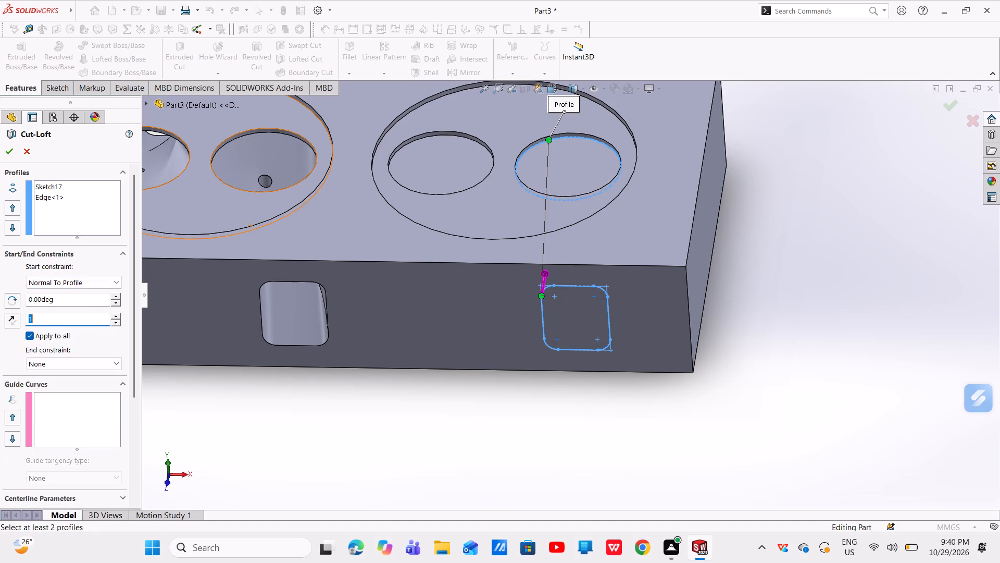
pyautogui.click(102, 359)
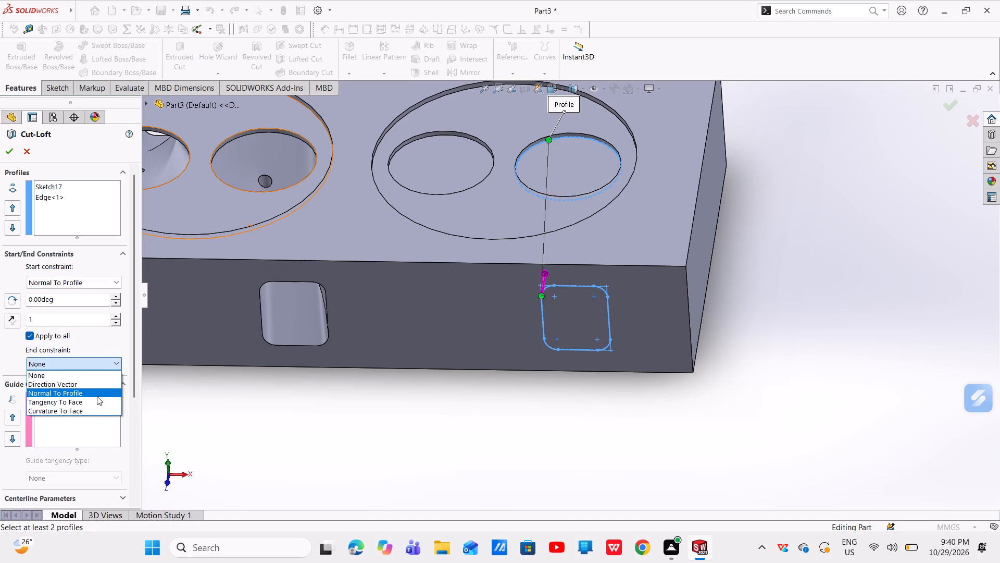
pyautogui.click(98, 394)
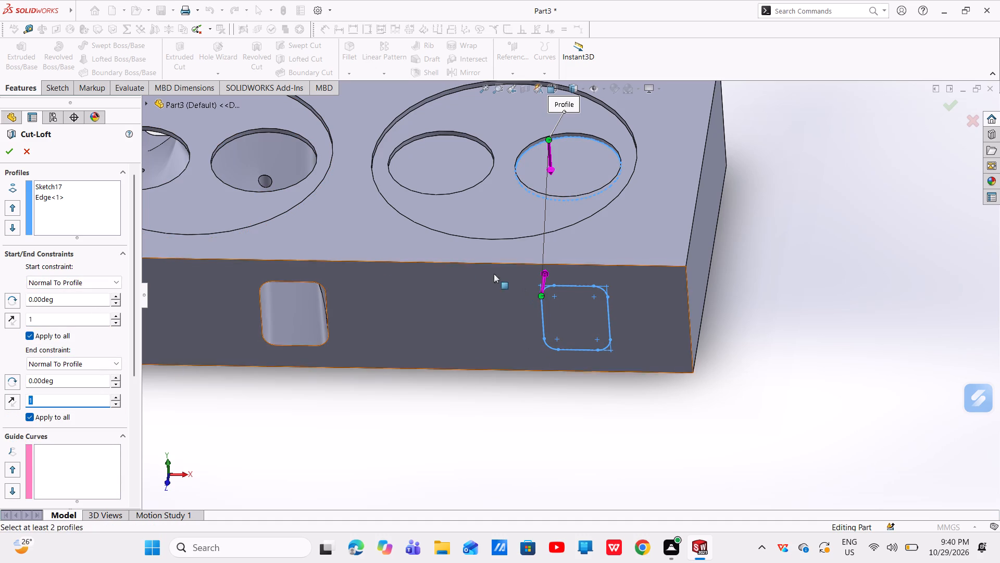
pyautogui.click(11, 154)
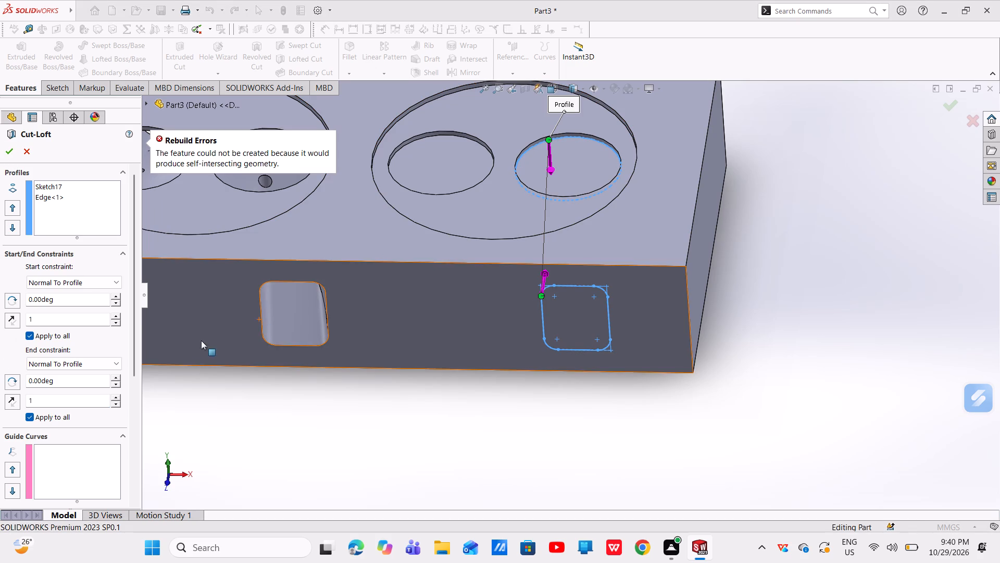
# Move the loft connector to the port rectangle's lower outer corner and create the lofted cut.
pyautogui.moveTo(540, 297); pyautogui.dragTo(546, 290)
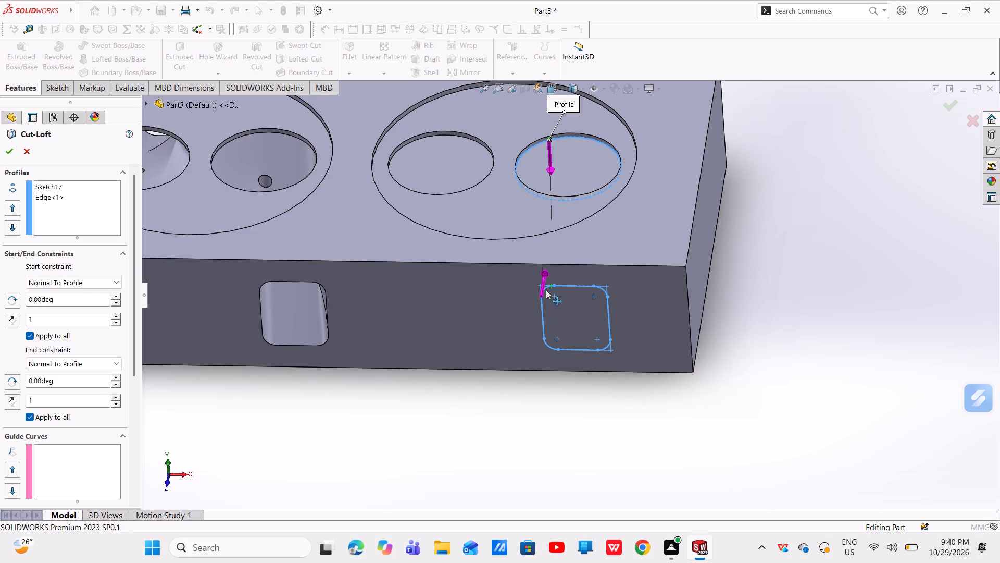
pyautogui.moveTo(546, 290); pyautogui.dragTo(557, 365)
pyautogui.moveTo(551, 285); pyautogui.dragTo(611, 290)
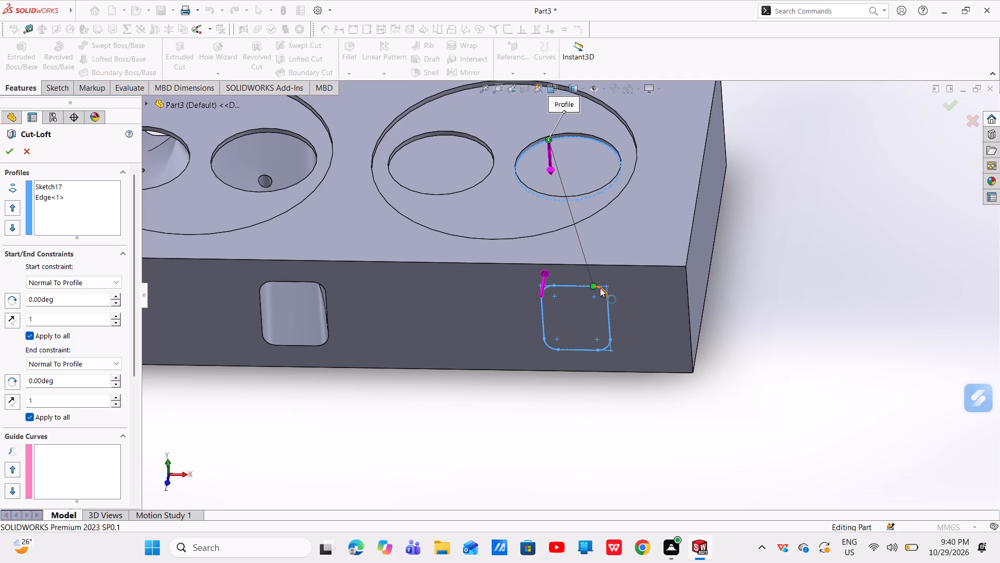
pyautogui.moveTo(597, 286); pyautogui.dragTo(620, 305)
pyautogui.moveTo(610, 298); pyautogui.dragTo(616, 341)
pyautogui.click(13, 151)
# Edit the middle recess's port loft on the opposite long side, setting both its start and end constraints to Normal To Profile.
pyautogui.scroll(2, 329, 304)
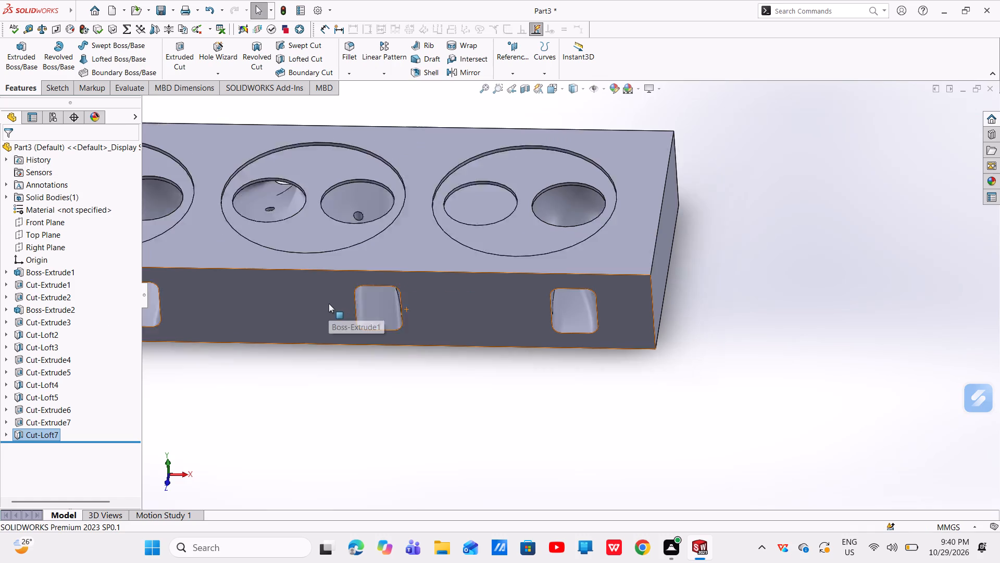
pyautogui.scroll(1, 329, 303)
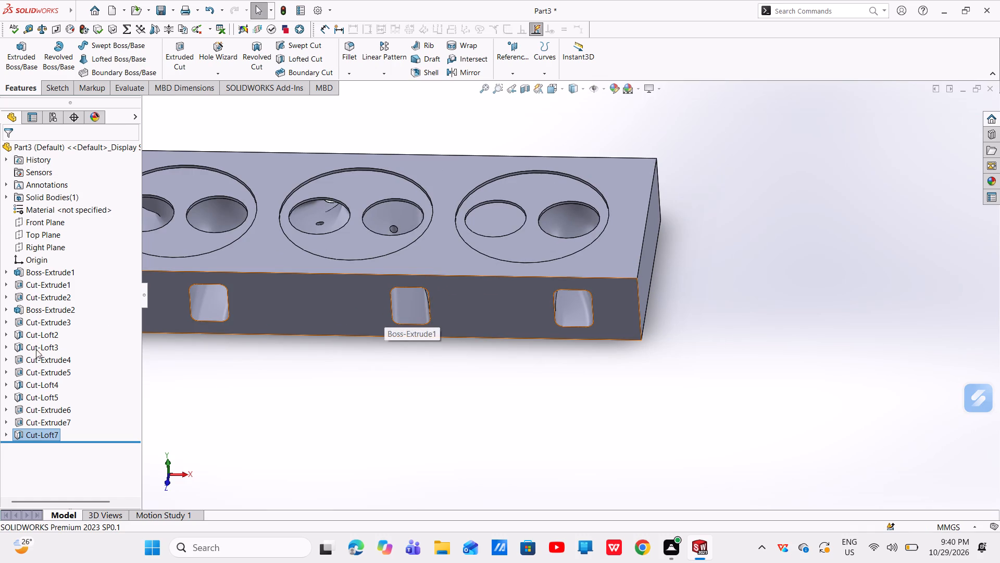
pyautogui.click(30, 405)
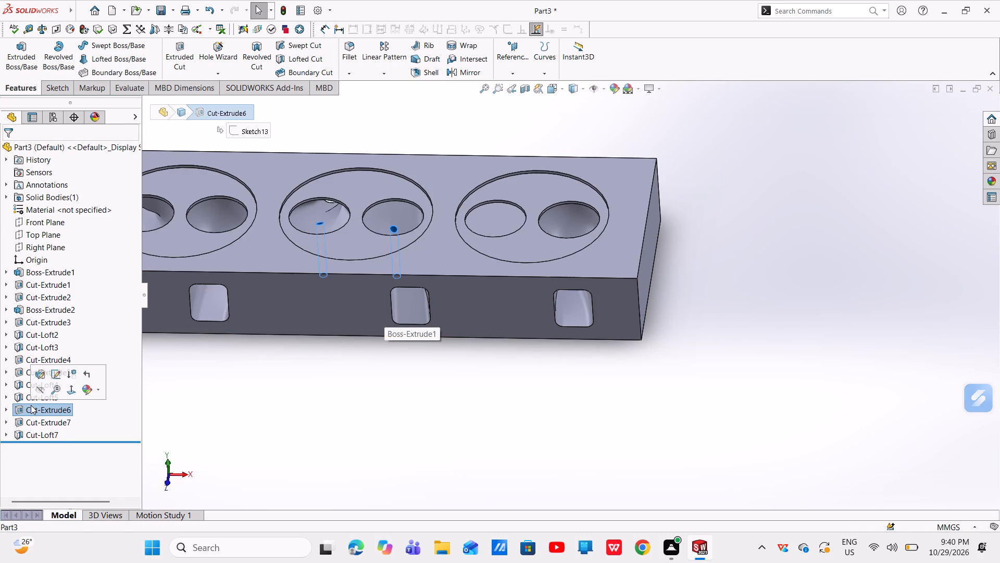
pyautogui.click(23, 381)
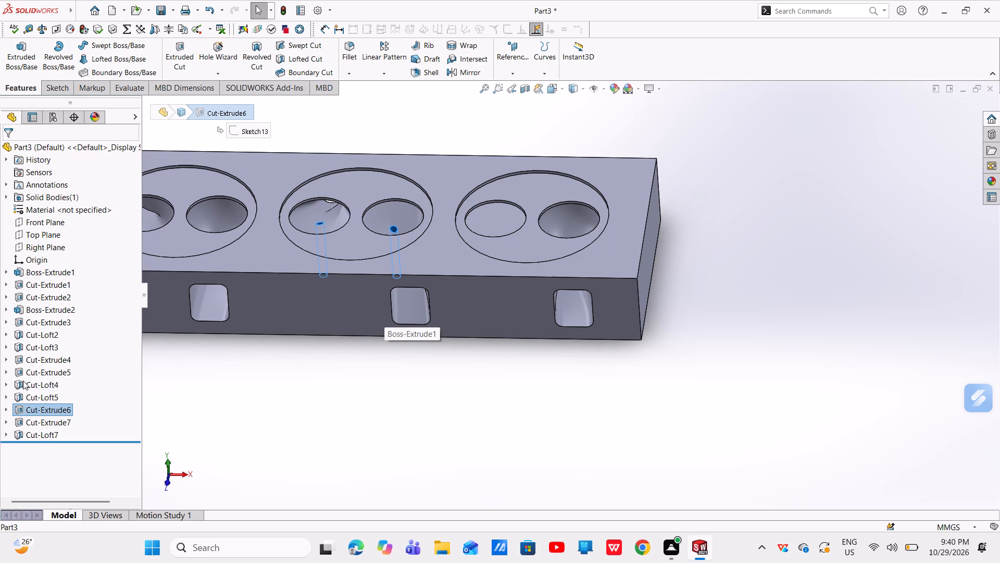
pyautogui.click(29, 350)
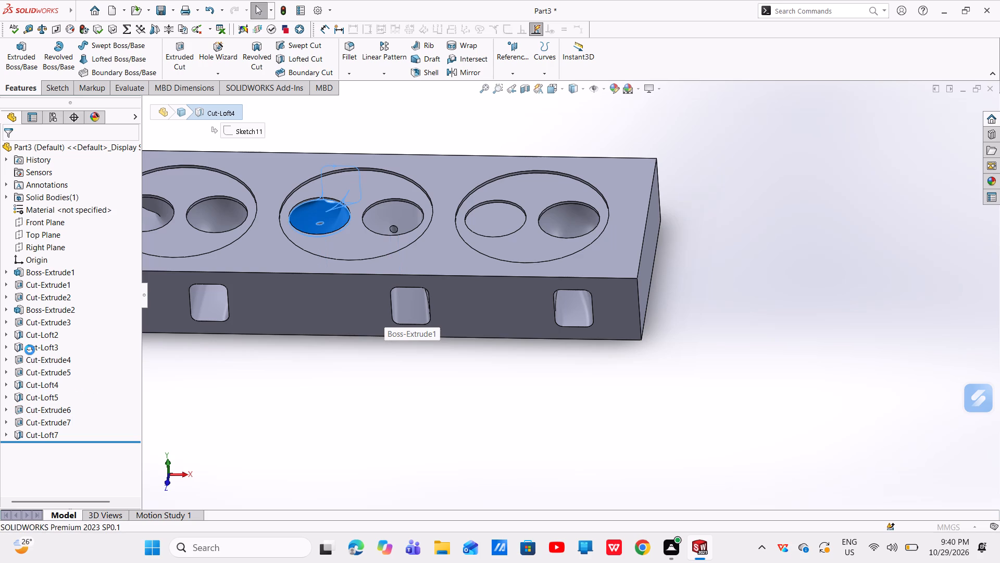
pyautogui.moveTo(499, 359); pyautogui.dragTo(438, 396, button='middle')
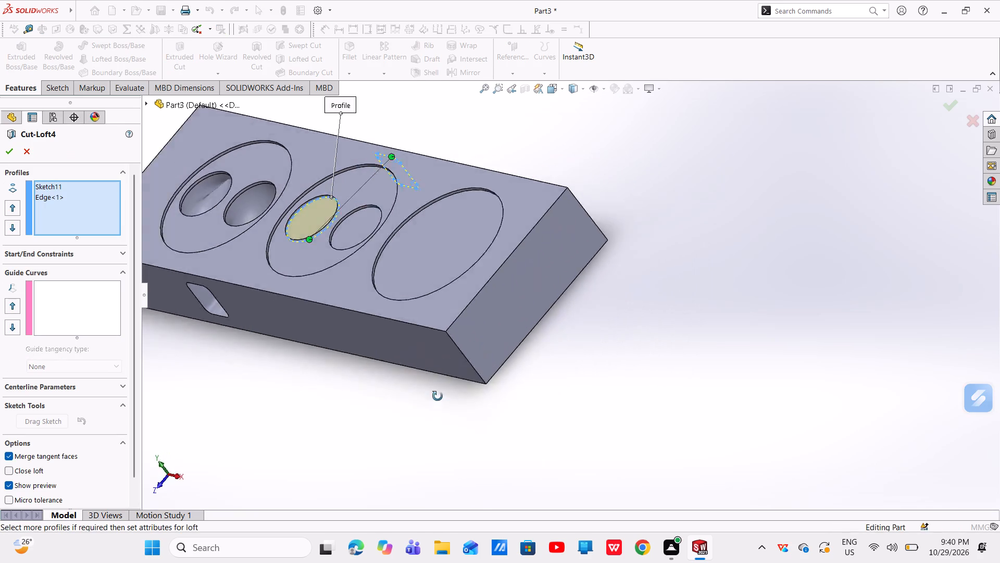
pyautogui.moveTo(438, 396); pyautogui.dragTo(402, 439, button='middle')
pyautogui.moveTo(418, 361); pyautogui.dragTo(372, 440, button='middle')
pyautogui.scroll(3, 472, 344)
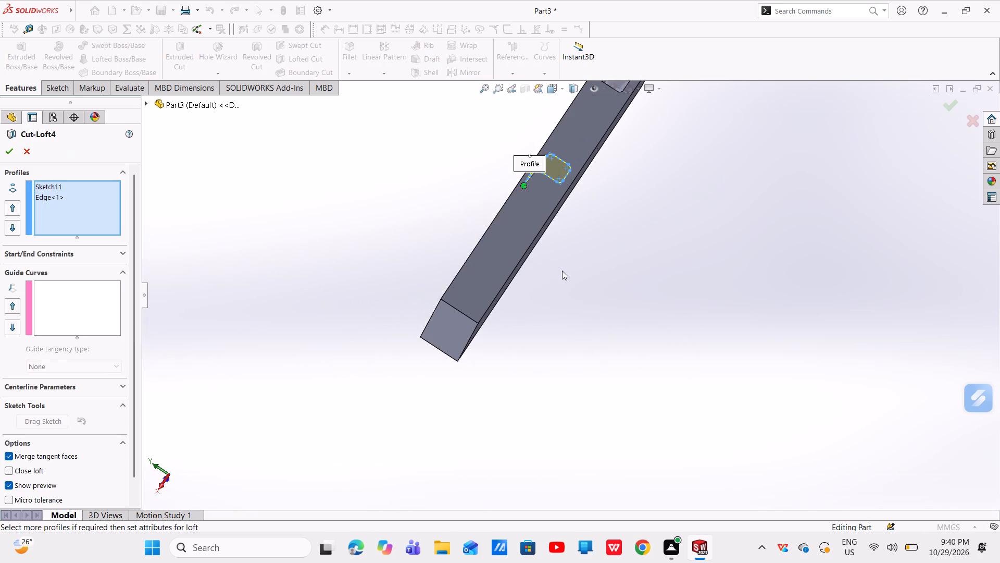
pyautogui.moveTo(562, 271); pyautogui.dragTo(598, 316, button='middle')
pyautogui.click(101, 250)
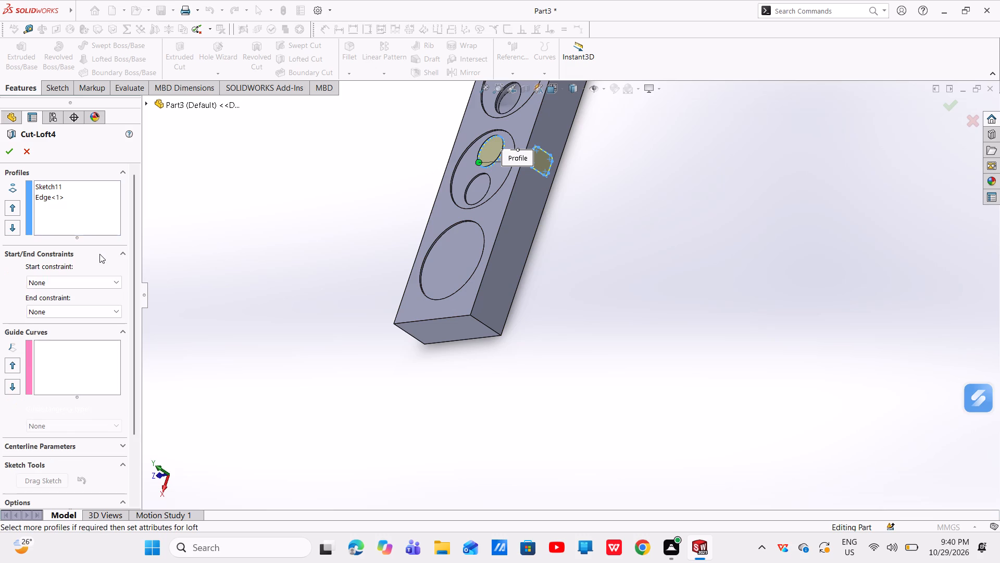
pyautogui.click(82, 285)
pyautogui.click(77, 311)
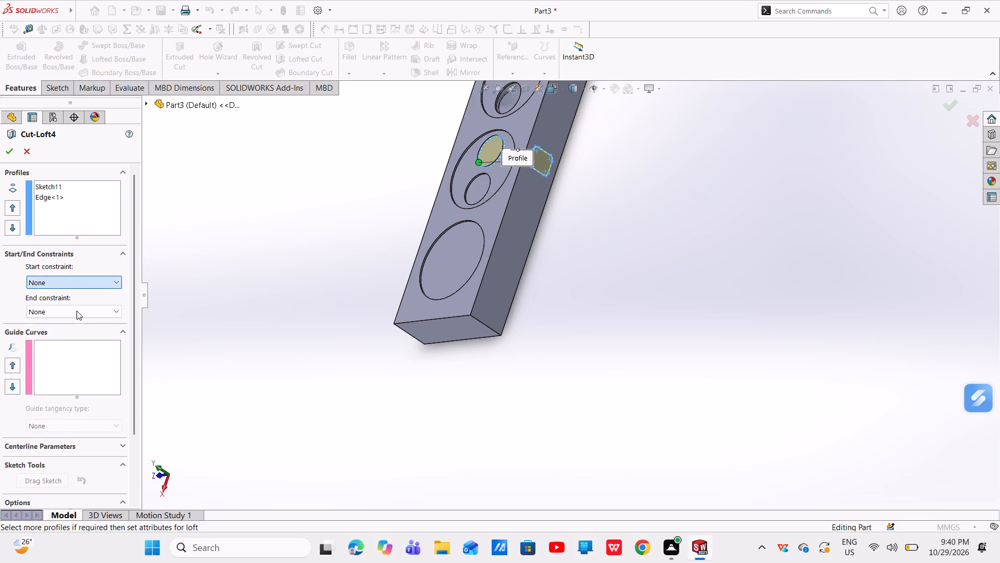
pyautogui.click(91, 365)
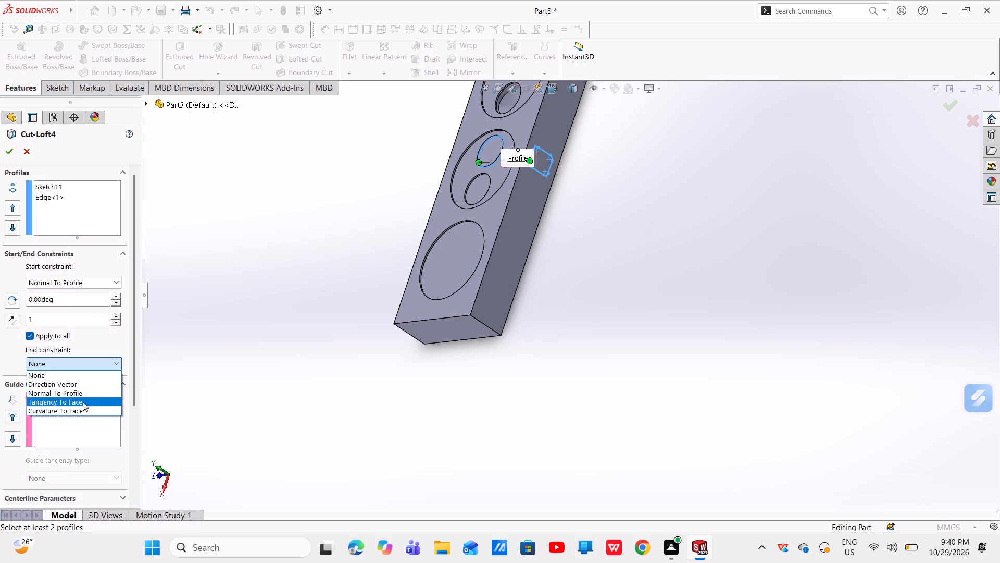
pyautogui.click(81, 393)
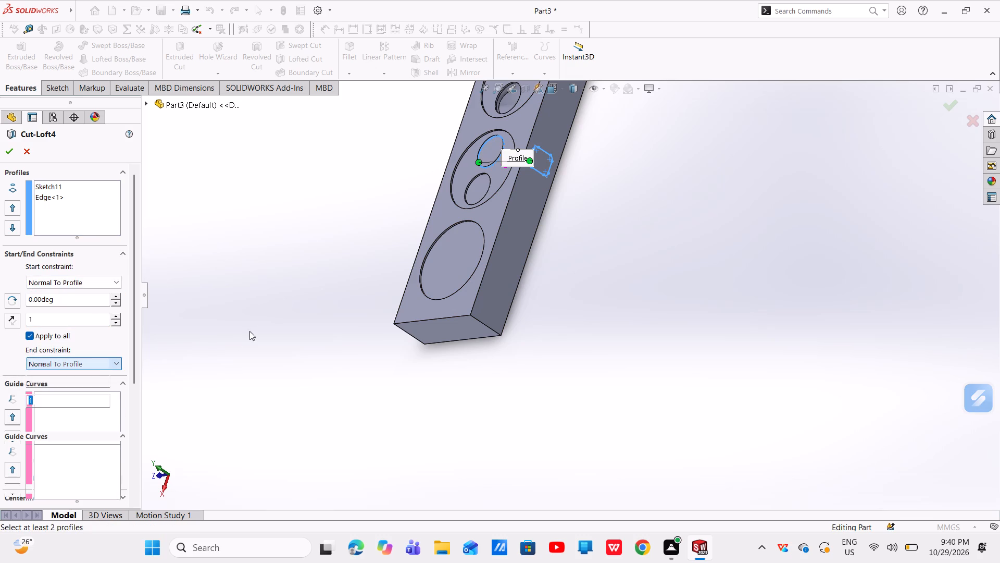
# Move this loft's connector to the port profile's corner near the block's bottom edge, toward the first recess, and apply the edit.
pyautogui.scroll(-4, 545, 177)
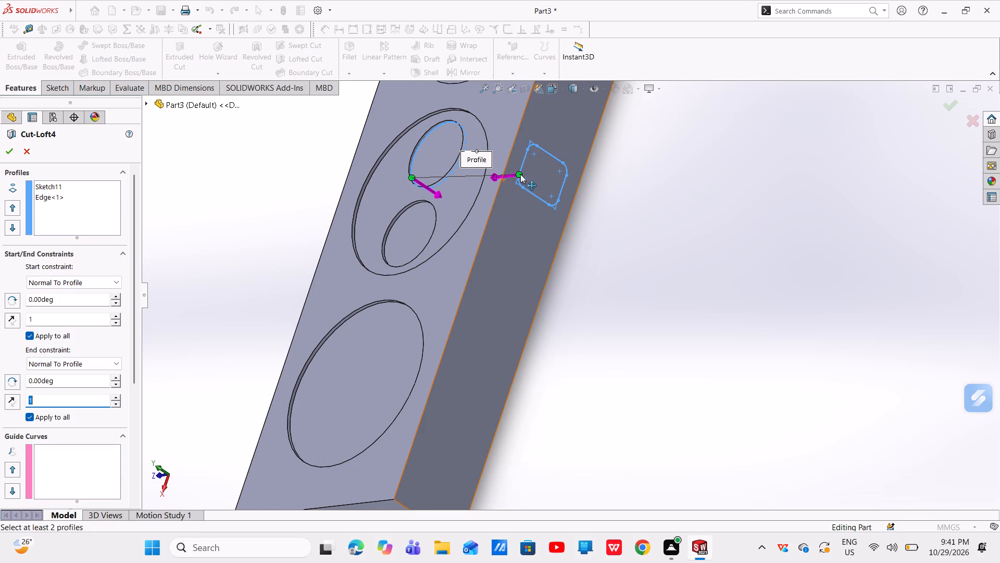
pyautogui.moveTo(520, 175); pyautogui.dragTo(535, 145)
pyautogui.moveTo(528, 150); pyautogui.dragTo(535, 143)
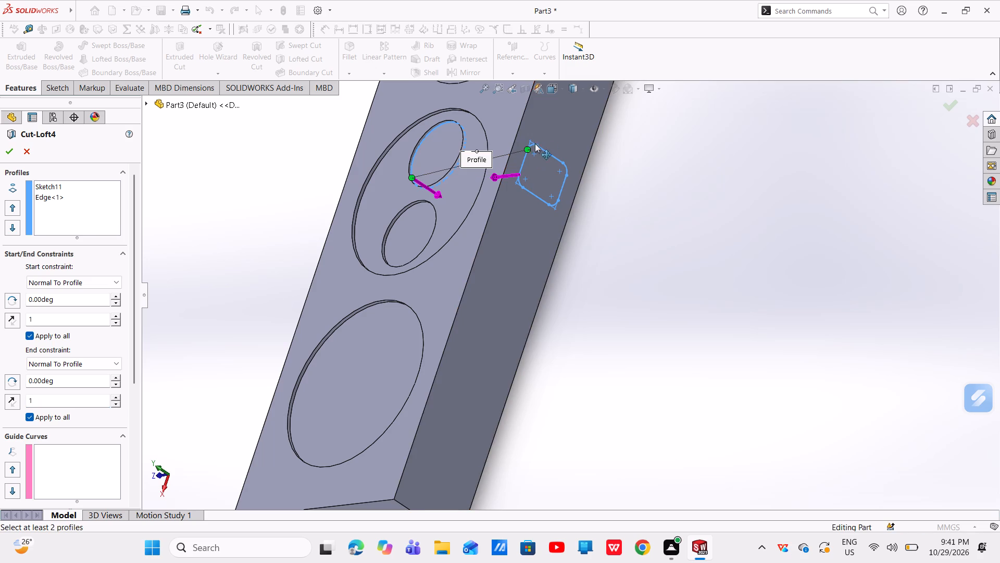
pyautogui.moveTo(535, 143); pyautogui.dragTo(542, 138)
pyautogui.moveTo(537, 144); pyautogui.dragTo(558, 160)
pyautogui.moveTo(562, 162); pyautogui.dragTo(576, 186)
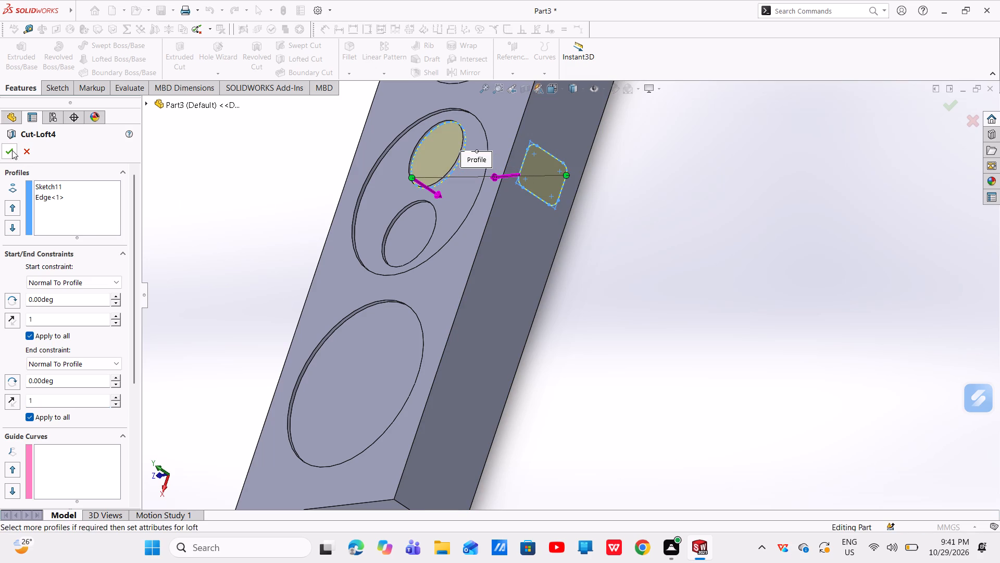
pyautogui.click(12, 150)
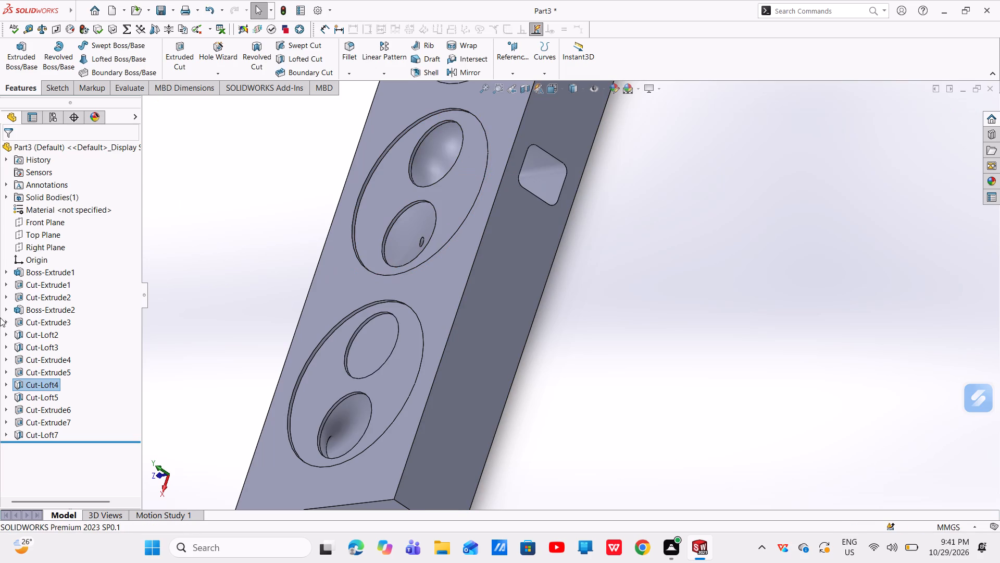
# Edit the middle recess's port loft on the three-port long side, setting its start and end constraints to Normal To Profile.
pyautogui.click(32, 373)
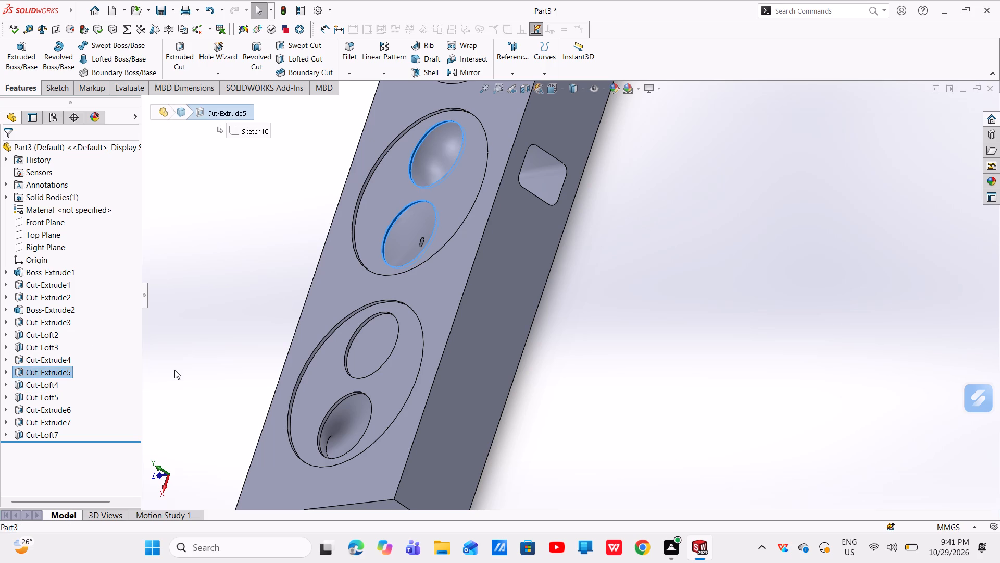
pyautogui.moveTo(317, 364); pyautogui.dragTo(418, 274, button='middle')
pyautogui.scroll(4, 408, 287)
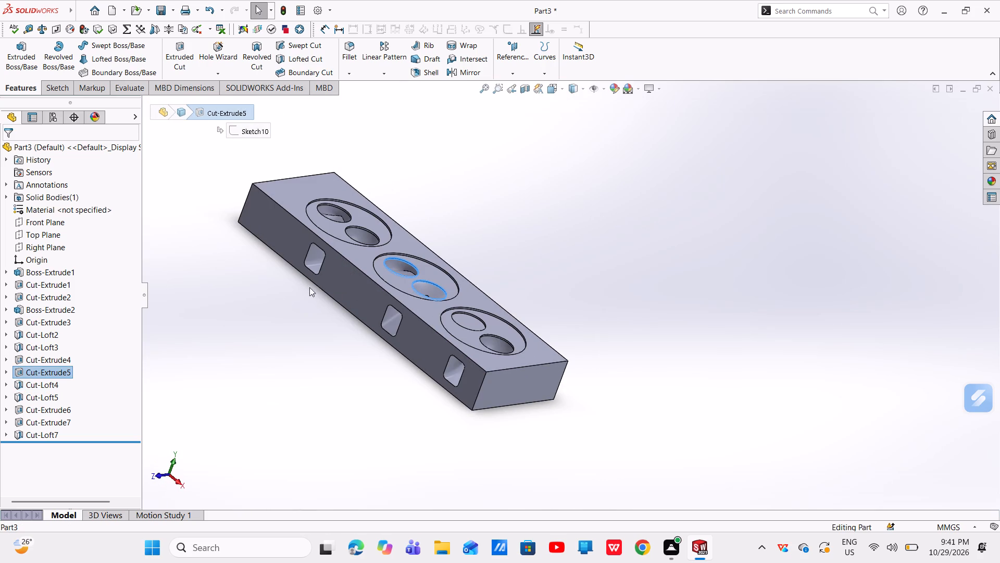
pyautogui.click(33, 384)
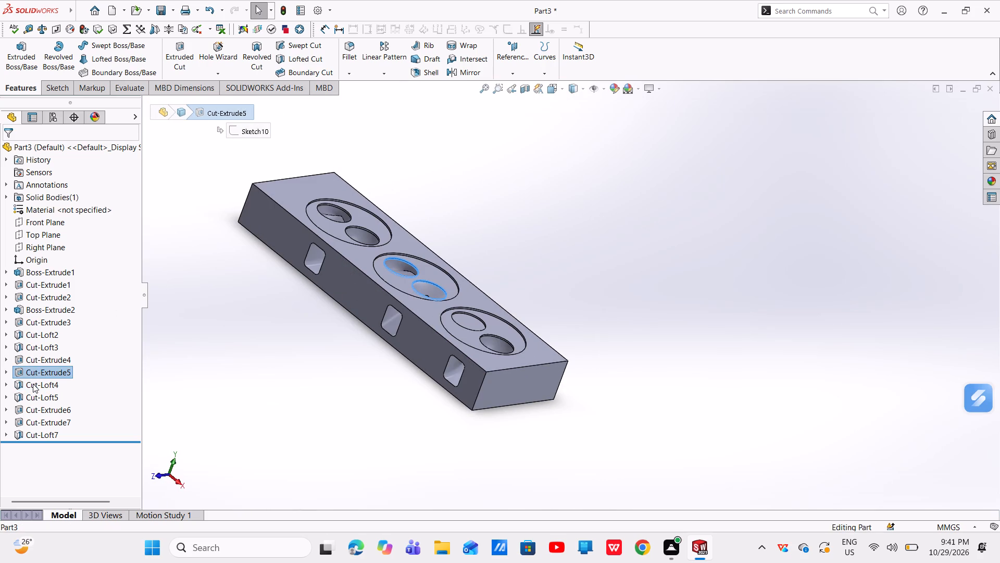
pyautogui.click(36, 396)
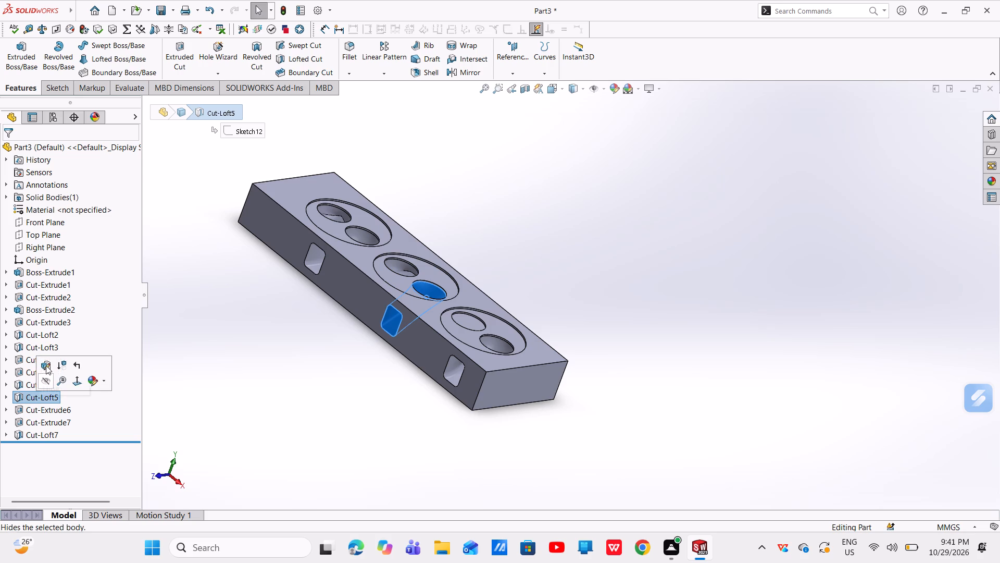
pyautogui.click(46, 365)
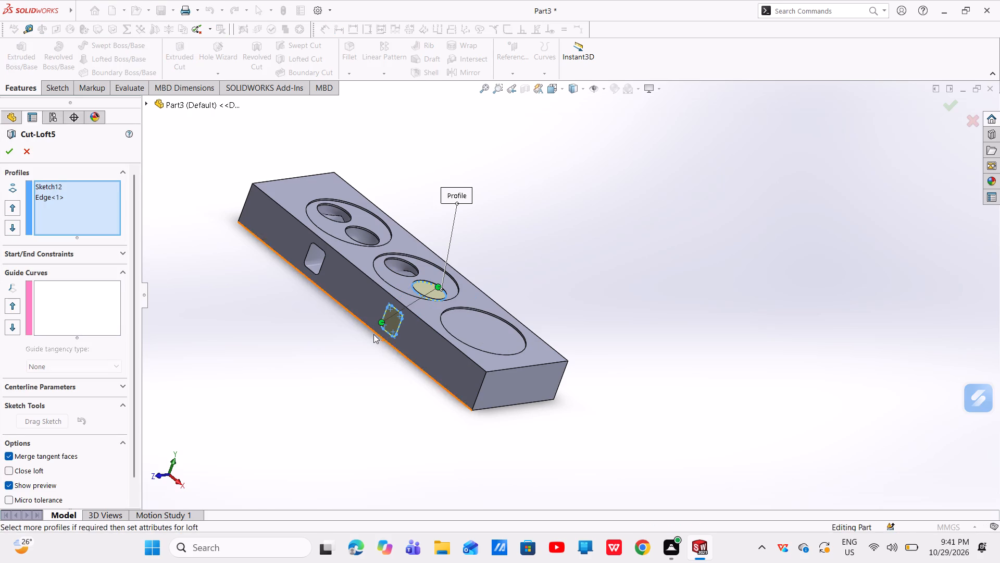
pyautogui.click(65, 258)
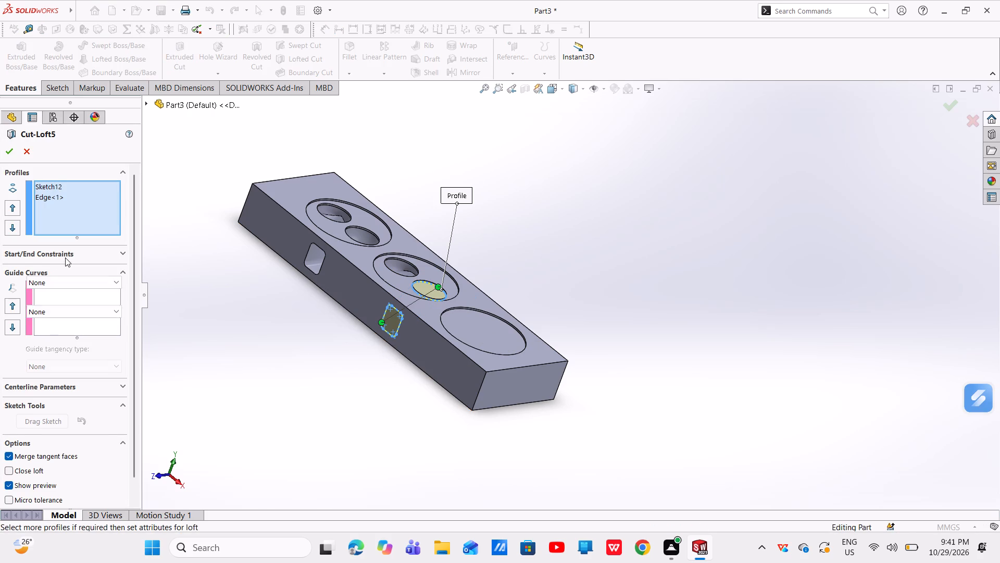
pyautogui.click(65, 286)
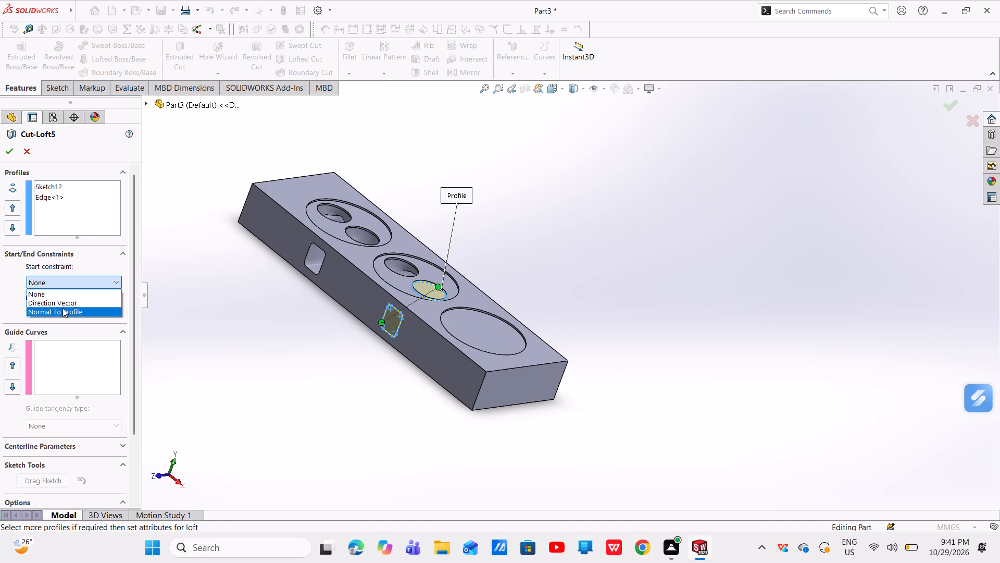
pyautogui.click(63, 308)
pyautogui.click(63, 362)
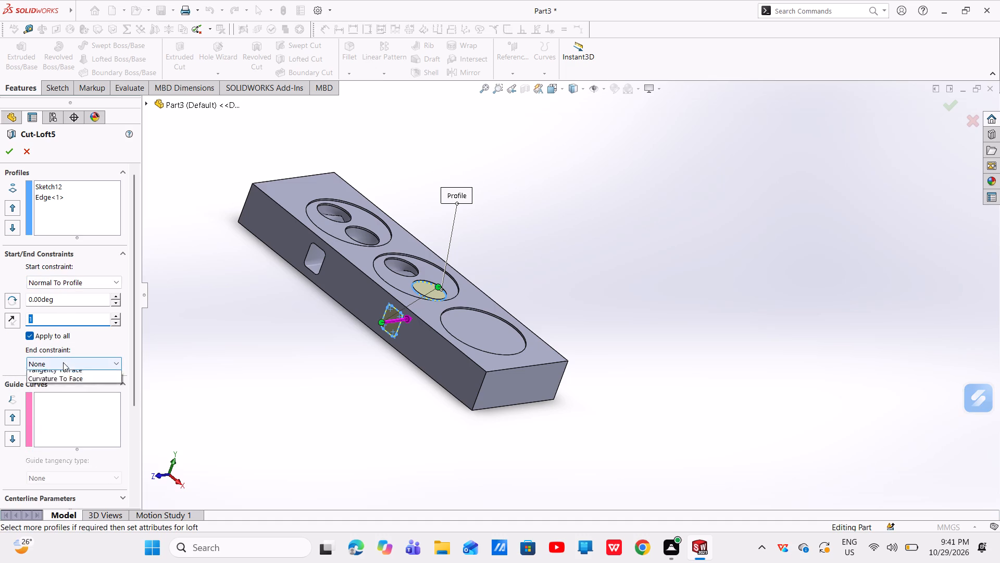
pyautogui.click(75, 396)
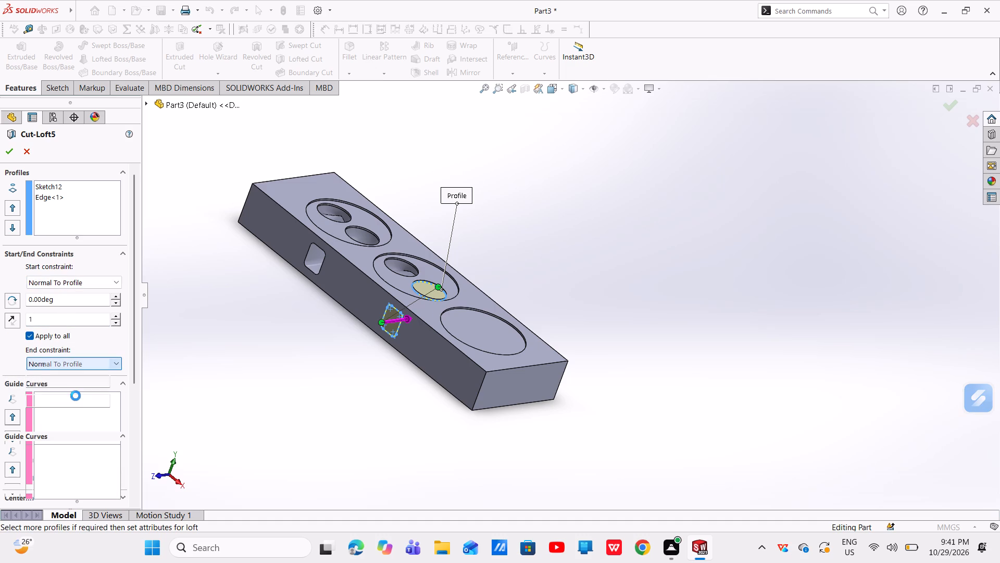
pyautogui.click(9, 152)
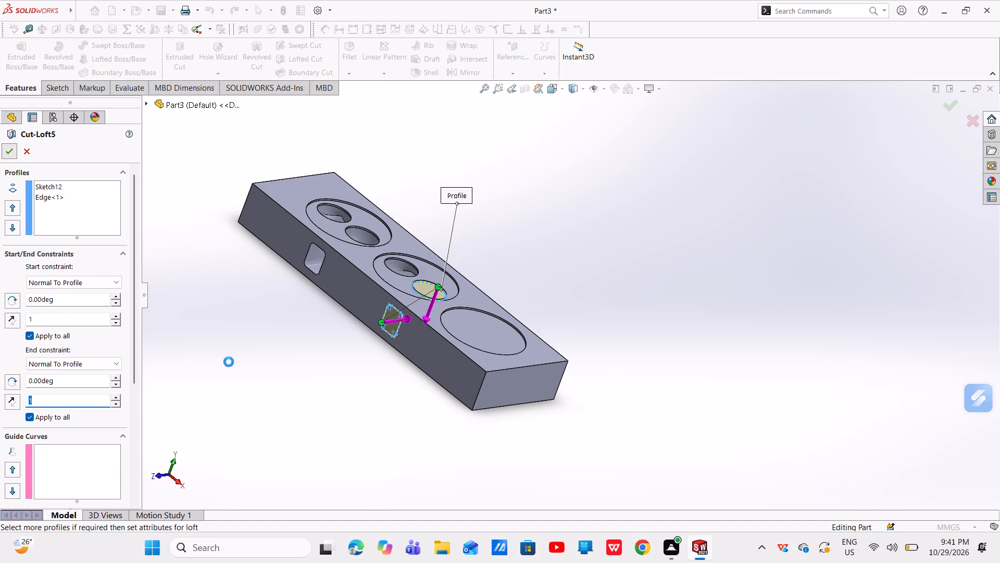
# Sketch a corner rectangle about 39 by 22 mm on the two-port long side face, near the end without a port.
pyautogui.scroll(2, 453, 437)
pyautogui.moveTo(490, 383); pyautogui.dragTo(453, 421, button='middle')
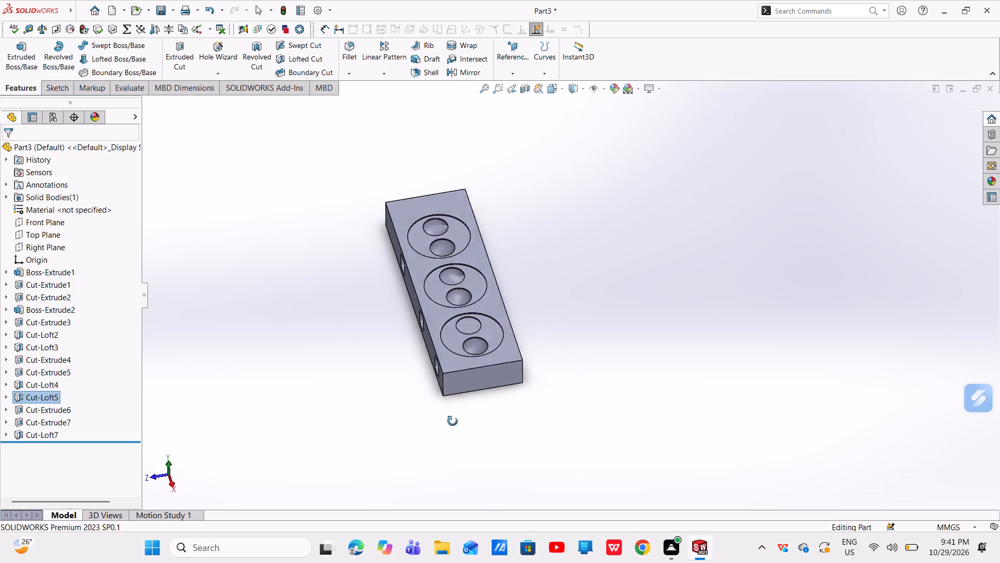
pyautogui.moveTo(453, 421); pyautogui.dragTo(391, 440, button='middle')
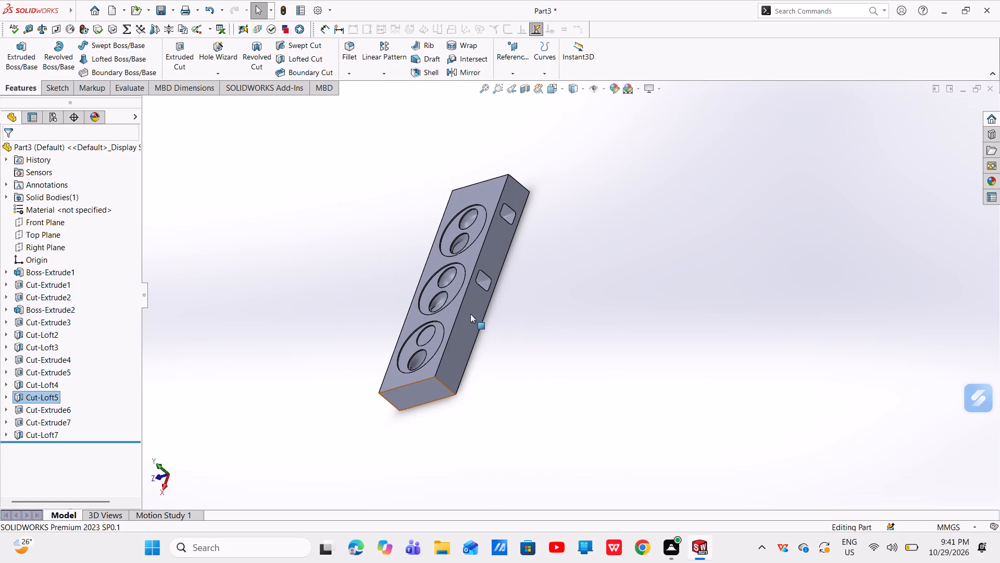
pyautogui.click(458, 336)
pyautogui.click(501, 305)
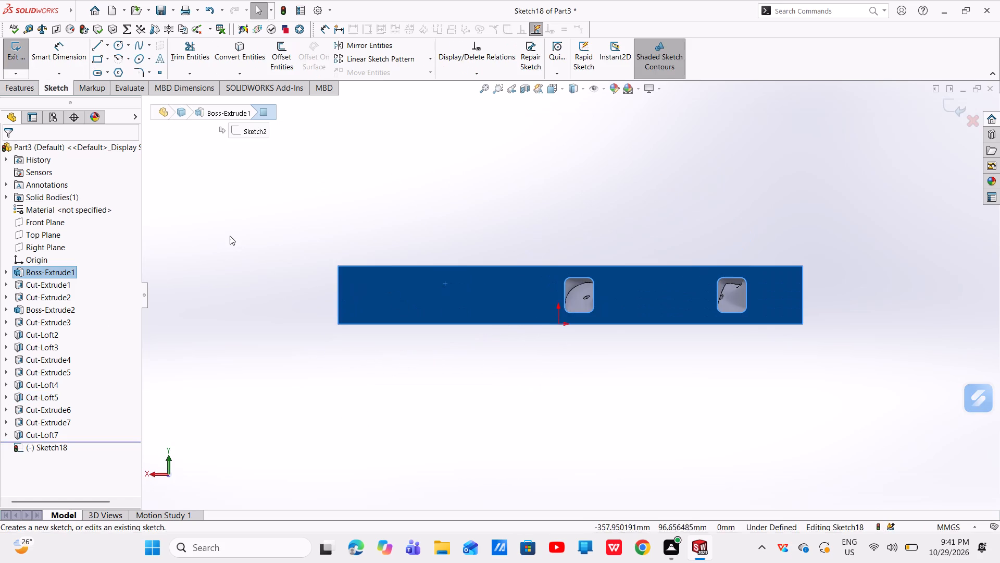
pyautogui.click(100, 57)
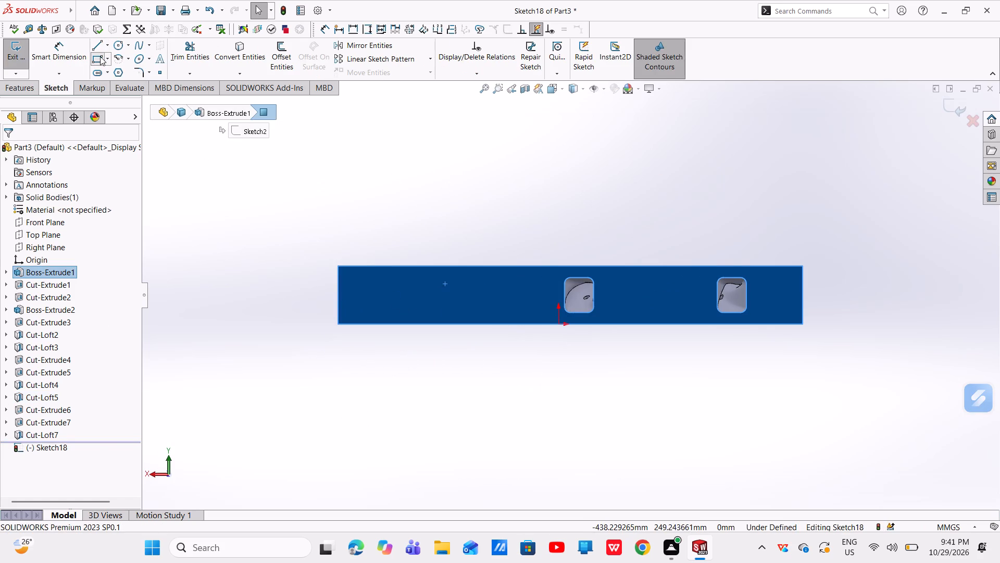
pyautogui.click(371, 298)
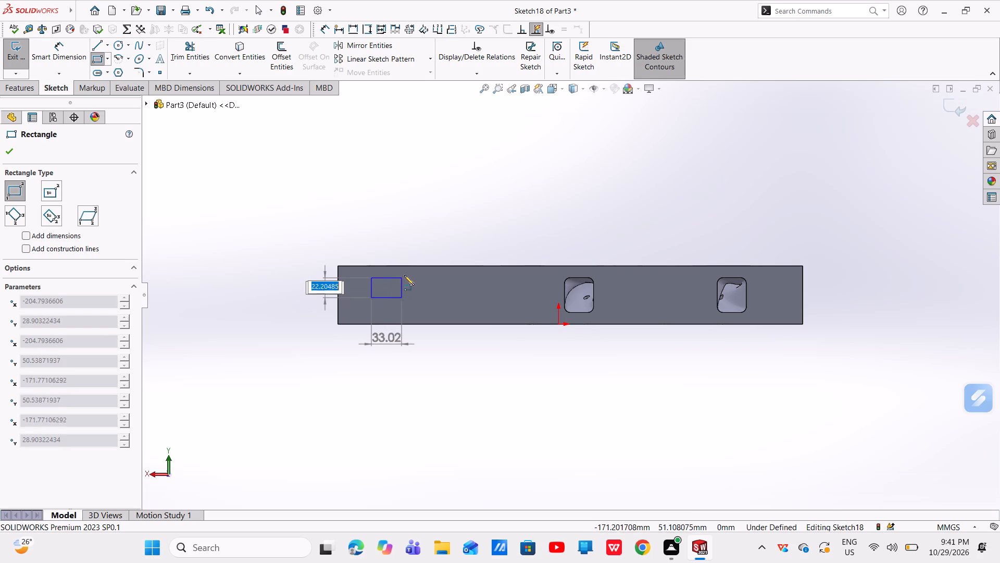
pyautogui.click(407, 278)
pyautogui.rightClick(408, 278)
pyautogui.click(422, 285)
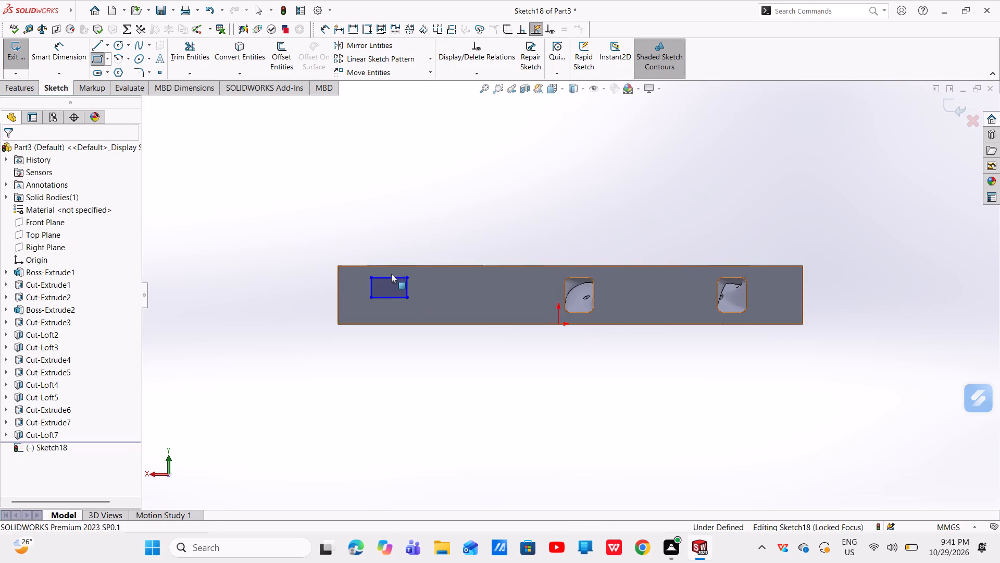
pyautogui.moveTo(386, 288); pyautogui.dragTo(384, 297)
pyautogui.press('Escape')
pyautogui.press('Escape')
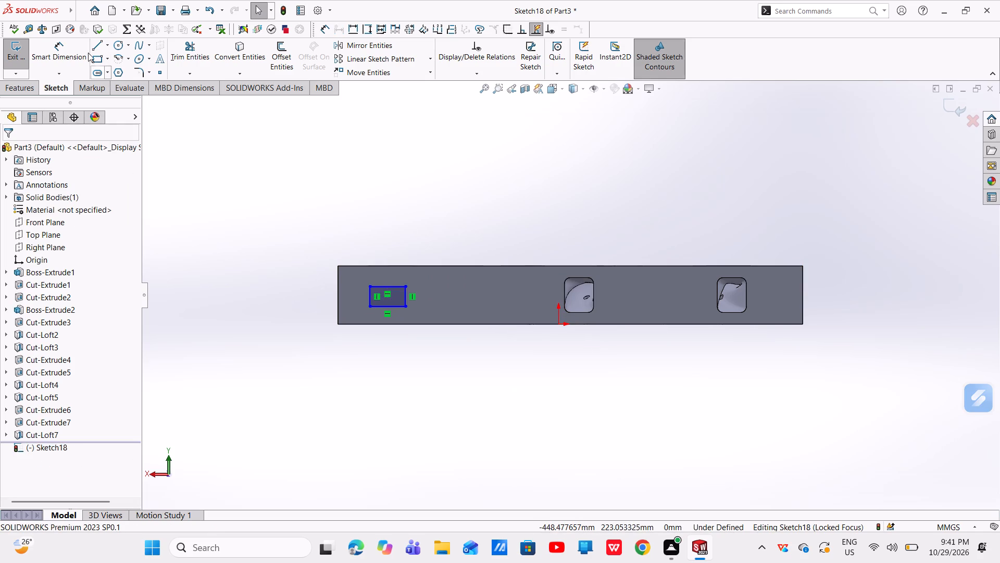
# Dimension the rectangle's nearer vertical side 135.25 mm from the block's end edge on the portless end.
pyautogui.click(61, 51)
pyautogui.moveTo(403, 301); pyautogui.dragTo(408, 375, button='middle')
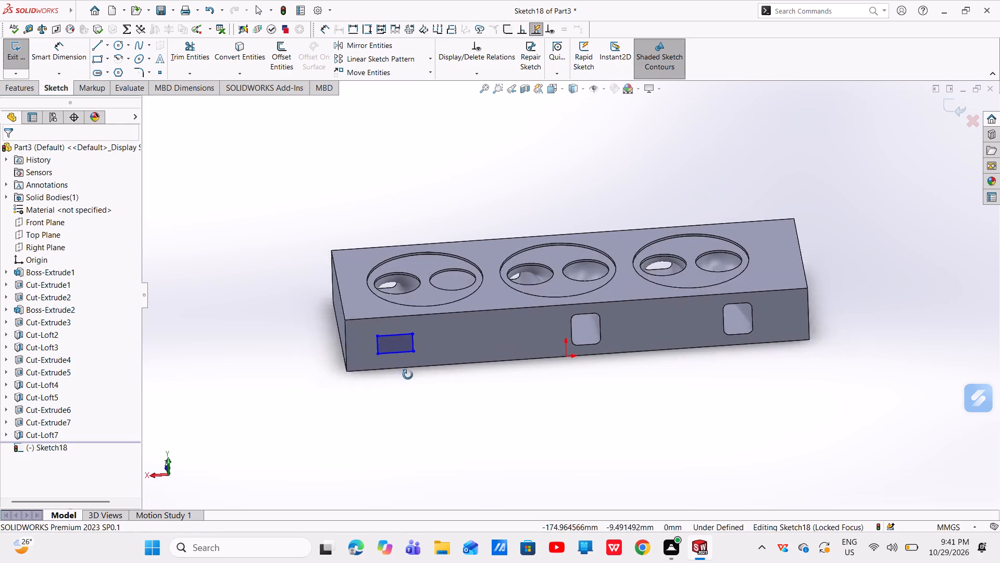
pyautogui.moveTo(408, 375); pyautogui.dragTo(407, 375, button='middle')
pyautogui.scroll(-1, 407, 361)
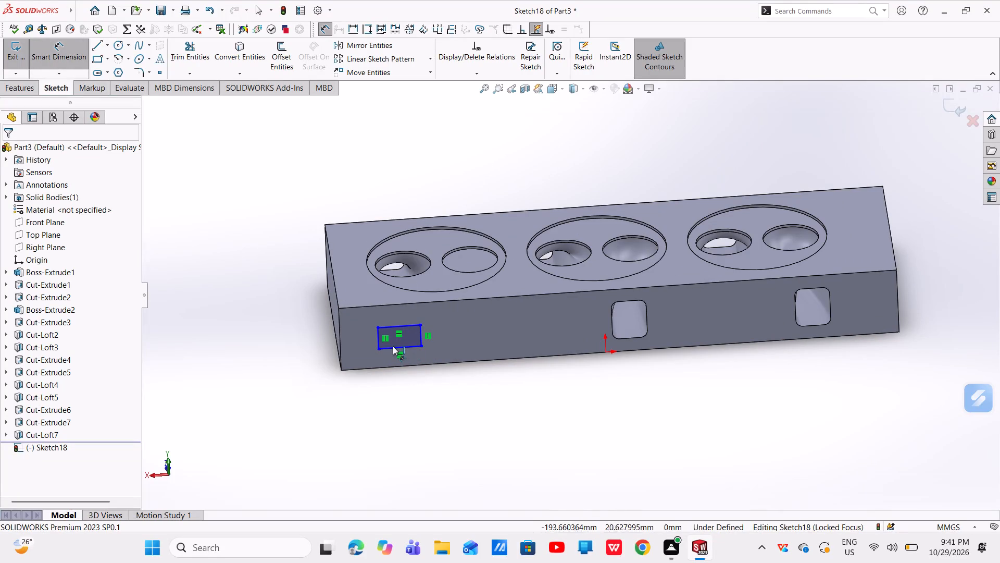
pyautogui.click(379, 335)
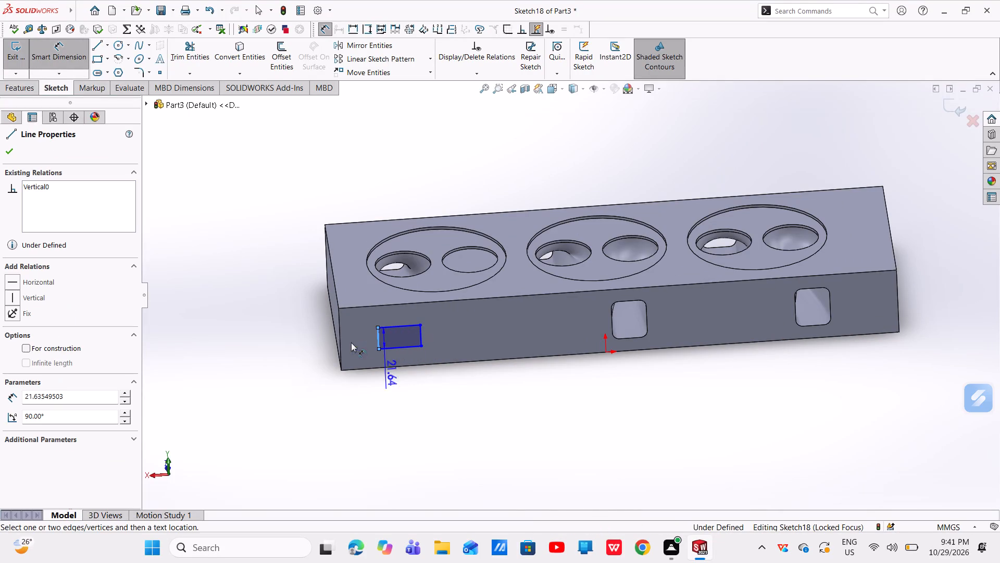
pyautogui.click(342, 340)
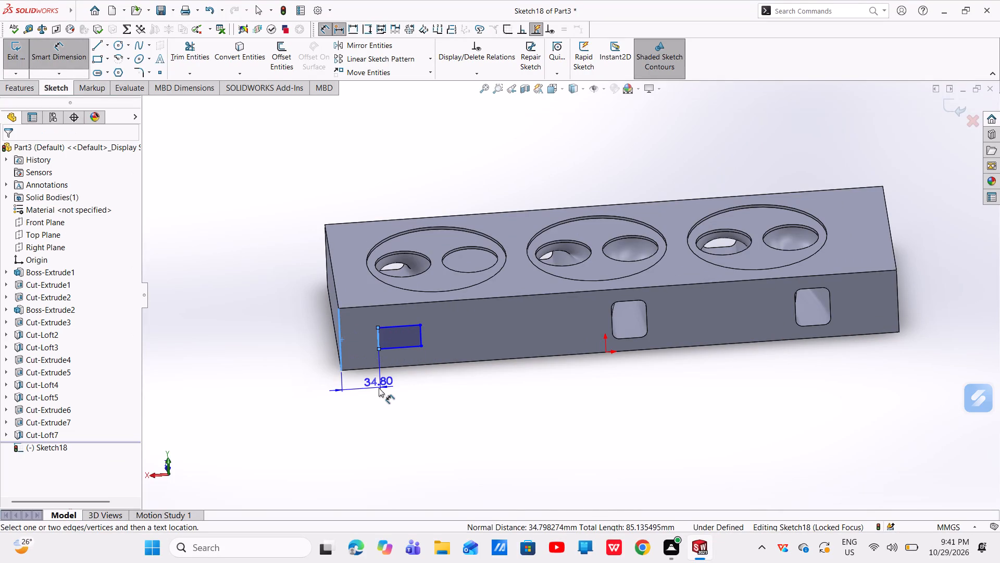
pyautogui.click(379, 388)
pyautogui.press('BackSpace')
pyautogui.write('135.25')
pyautogui.press('Return')
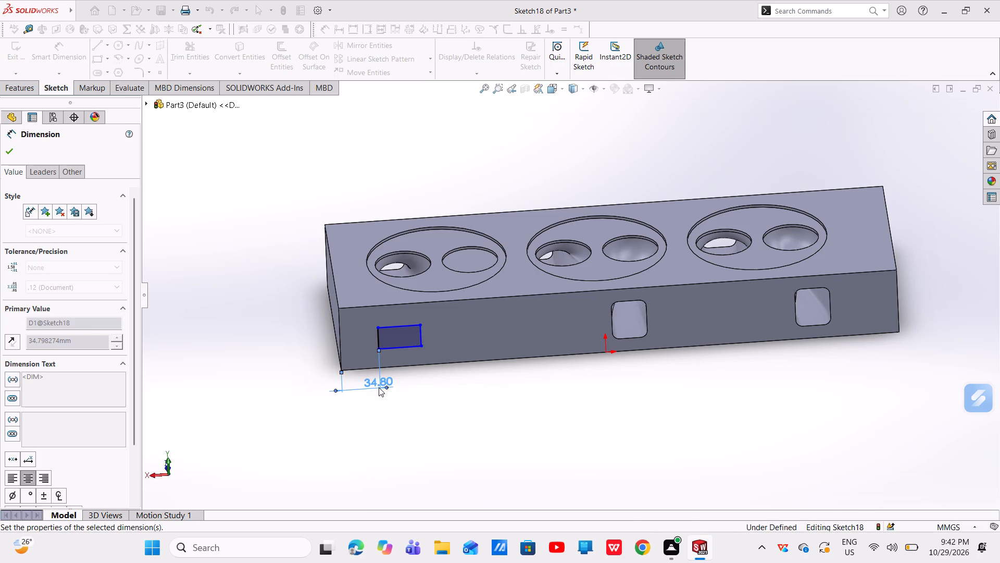
pyautogui.press('Escape')
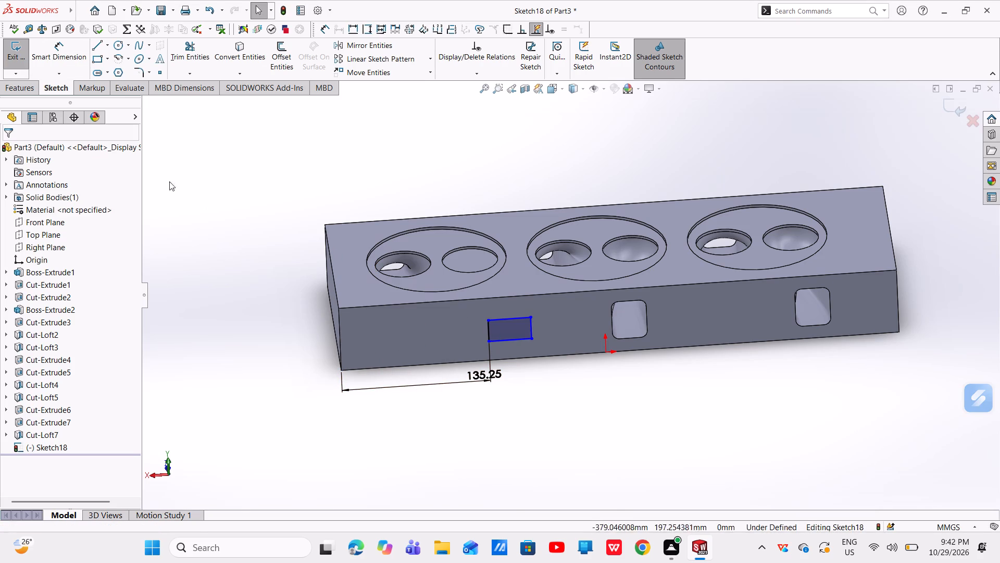
# Dimension the port rectangle 31.75 mm wide and 38.1 mm high.
pyautogui.click(62, 48)
pyautogui.click(519, 340)
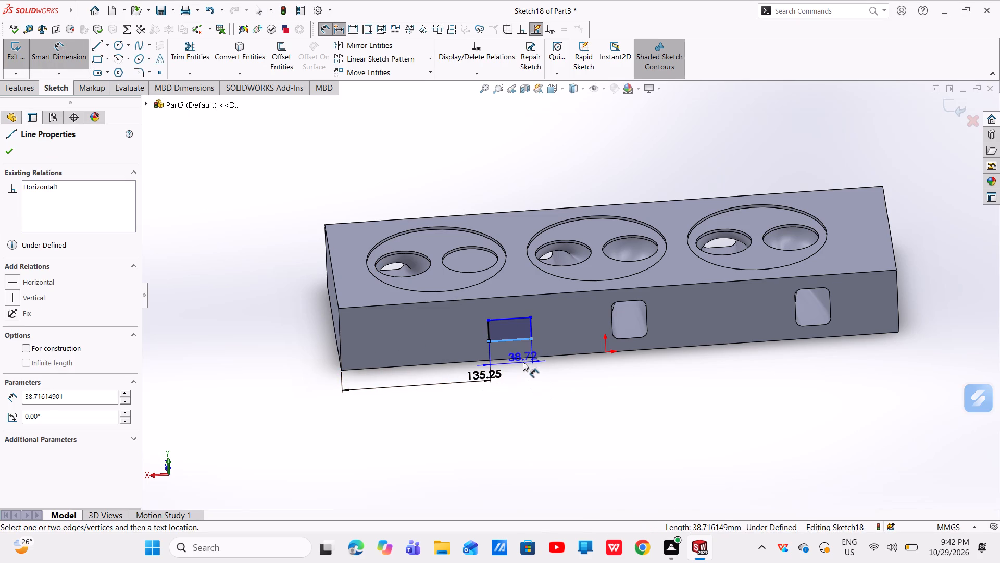
pyautogui.click(523, 362)
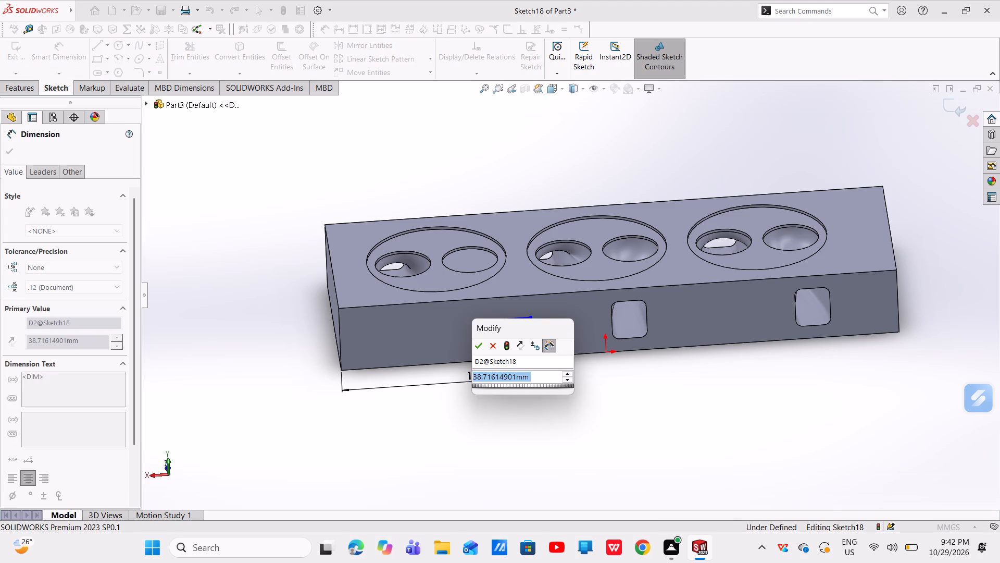
pyautogui.press('BackSpace')
pyautogui.write('31.75')
pyautogui.press('Return')
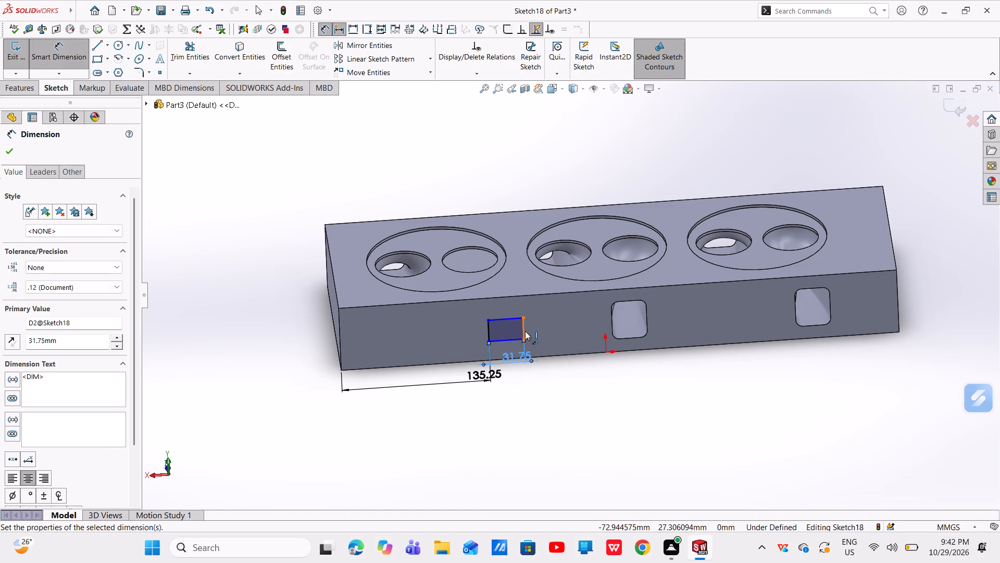
pyautogui.click(524, 331)
pyautogui.click(542, 326)
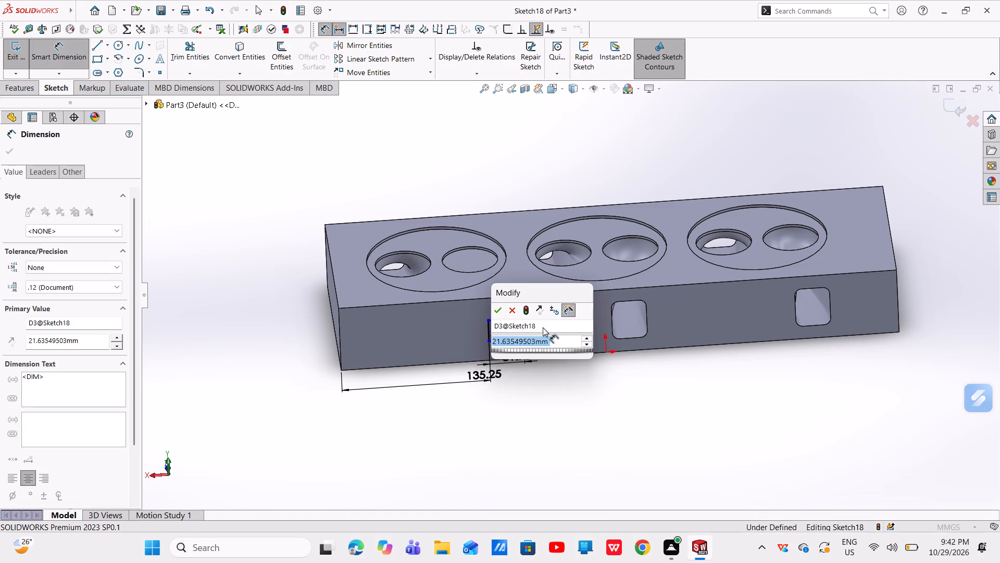
pyautogui.press('BackSpace')
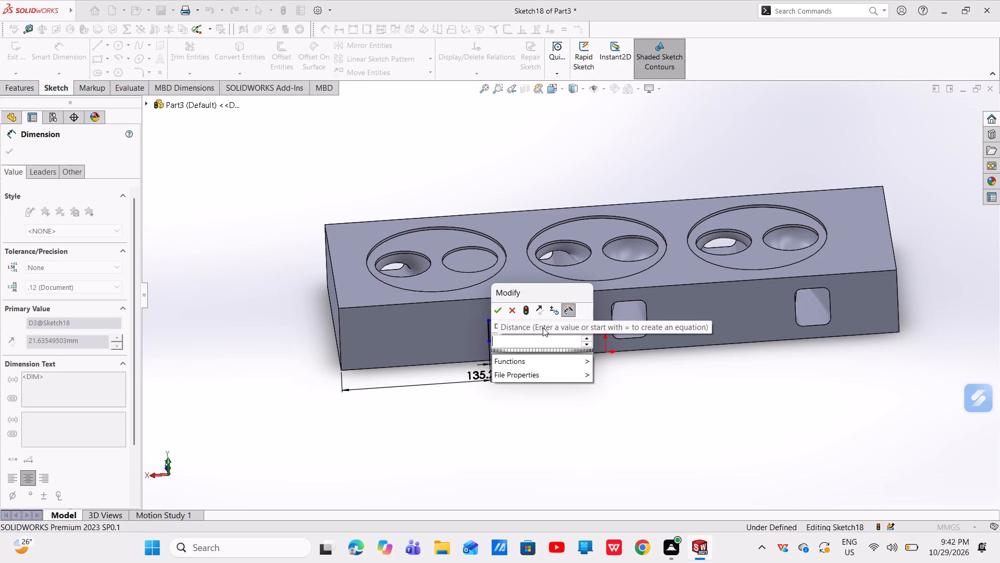
pyautogui.write('38.1')
pyautogui.press('Return')
pyautogui.press('Escape')
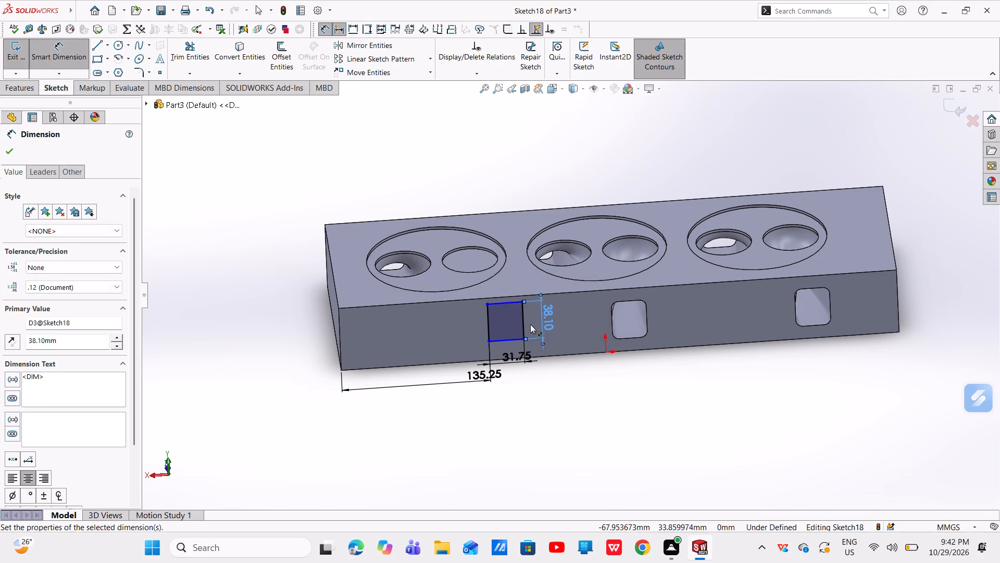
# Dimension the rectangle's lower side 12.7 mm from the block's bottom edge.
pyautogui.scroll(-3, 526, 309)
pyautogui.moveTo(514, 316); pyautogui.dragTo(515, 283, button='middle')
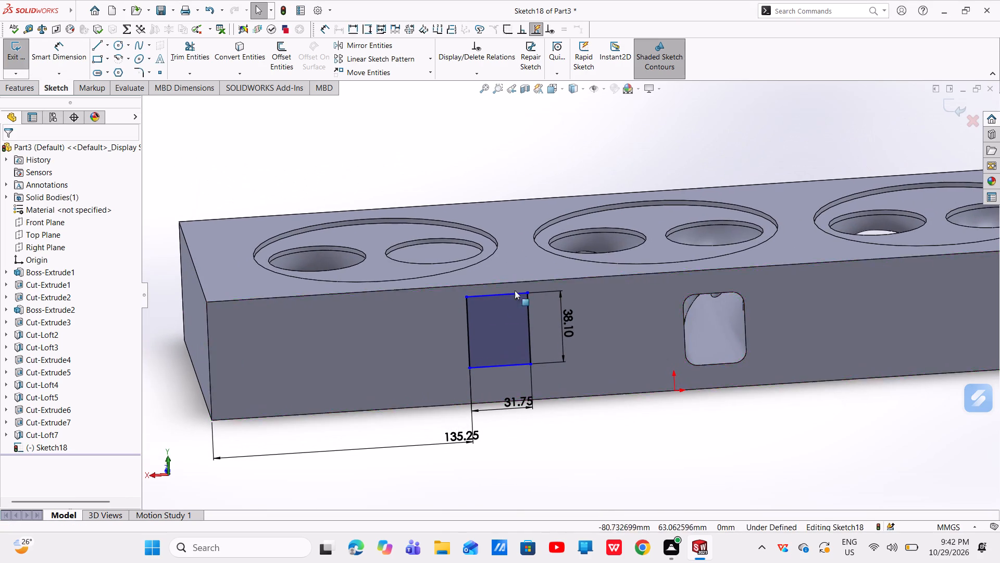
pyautogui.click(80, 50)
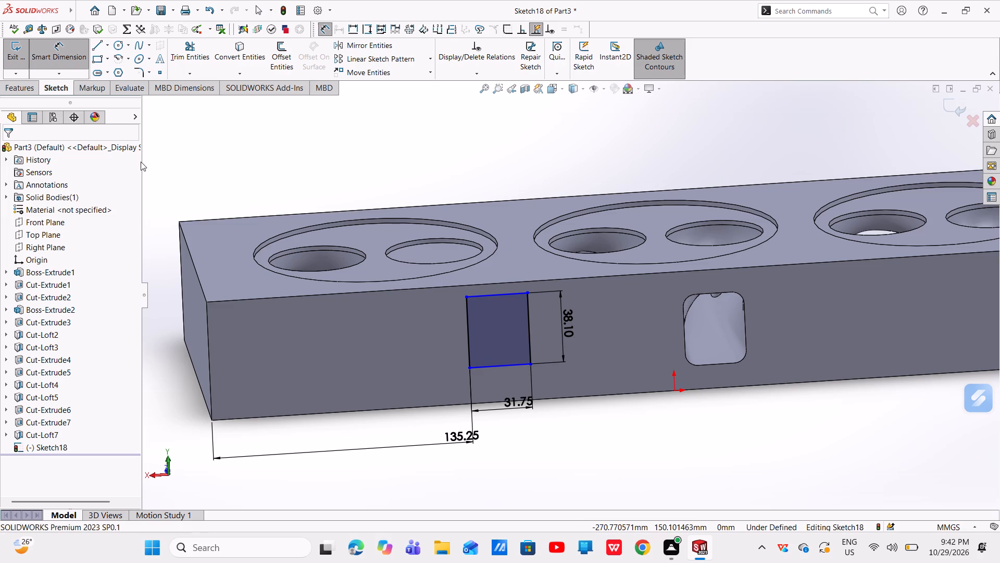
pyautogui.click(502, 368)
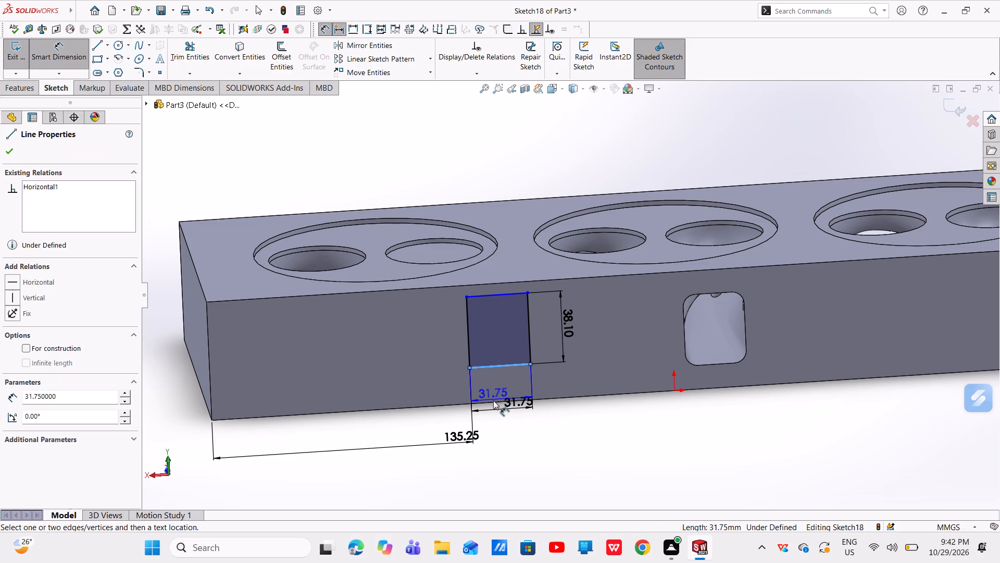
pyautogui.click(493, 401)
pyautogui.click(518, 443)
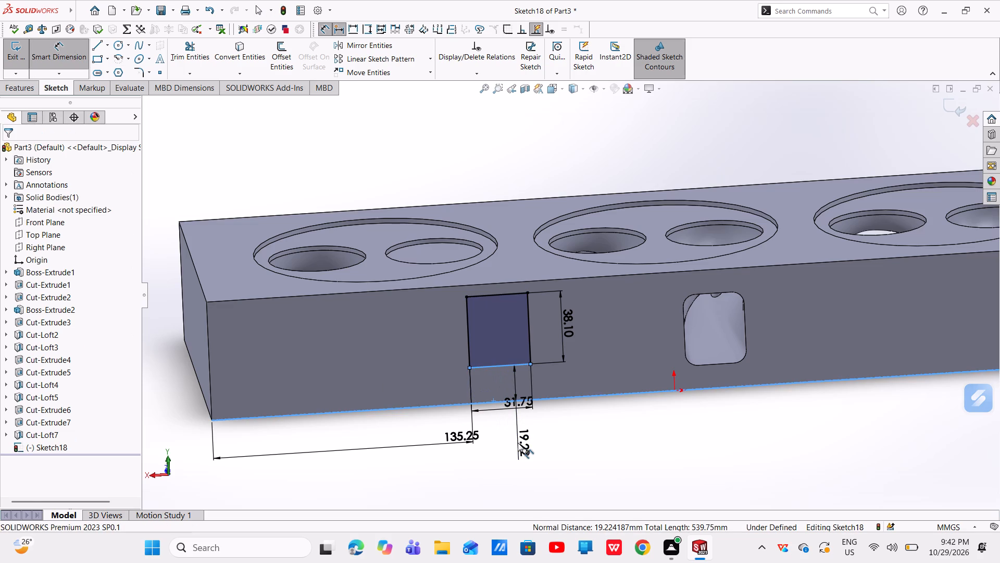
pyautogui.press('BackSpace')
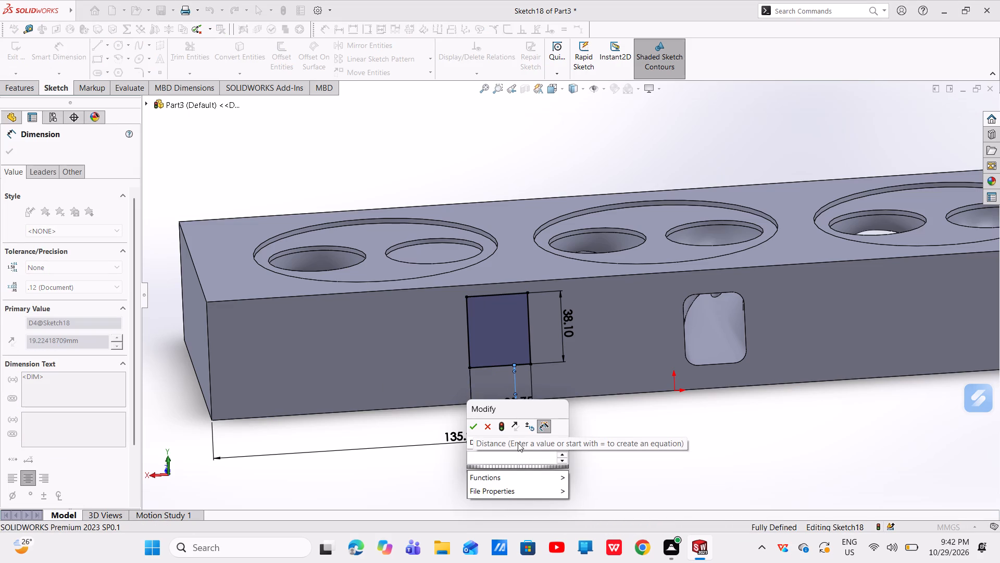
pyautogui.write('12.7')
pyautogui.press('Return')
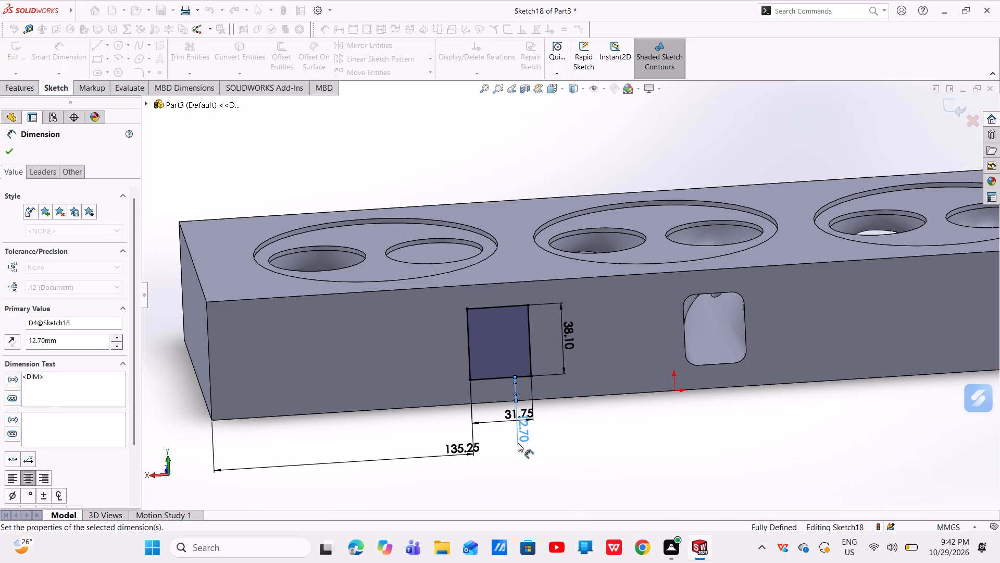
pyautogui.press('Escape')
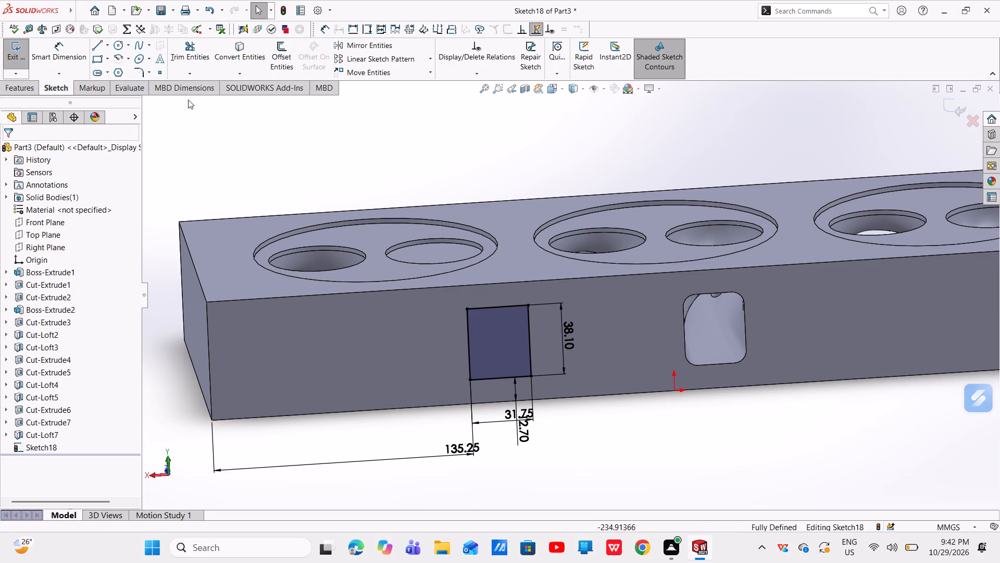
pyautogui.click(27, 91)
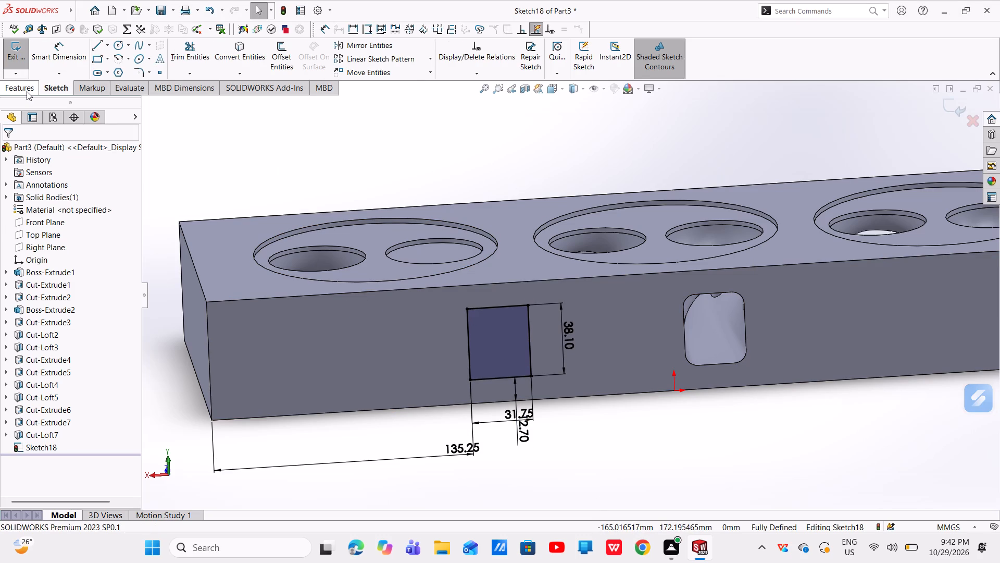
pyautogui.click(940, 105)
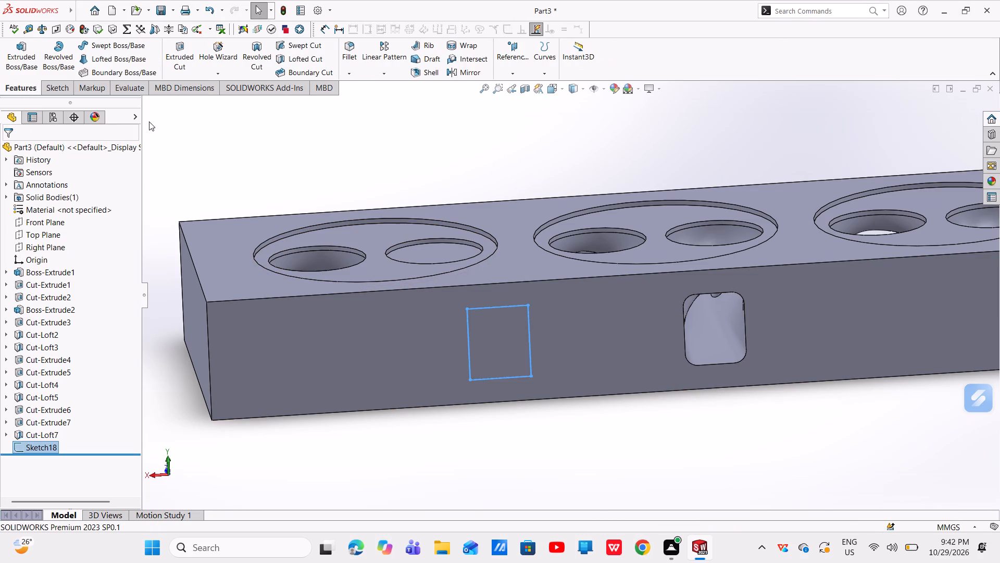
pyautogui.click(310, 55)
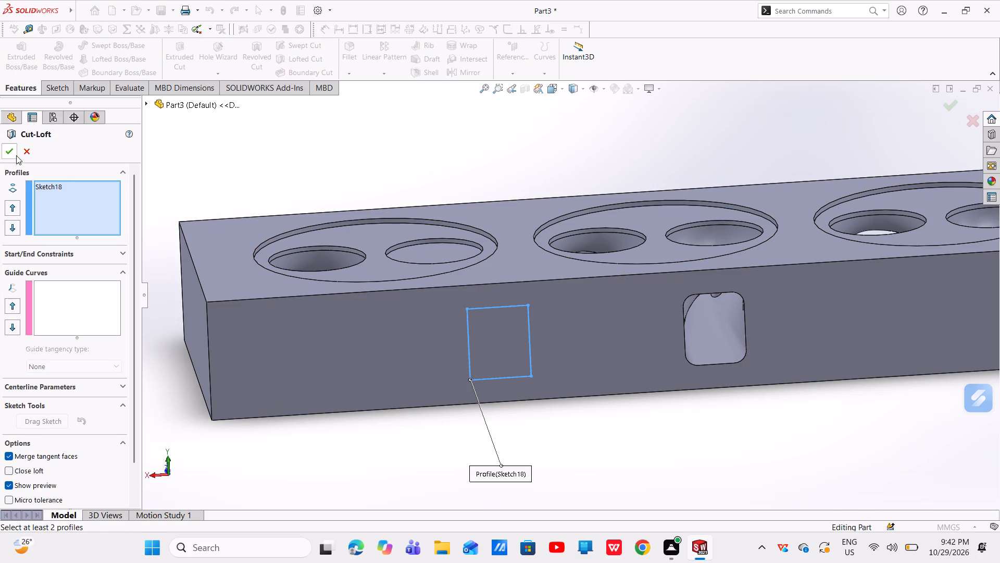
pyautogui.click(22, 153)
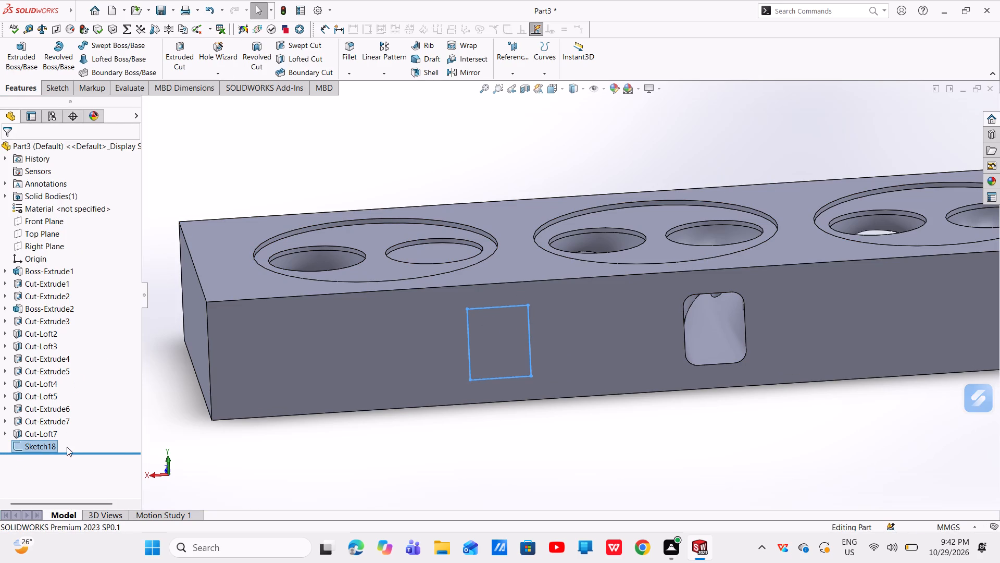
# Reopen the new port rectangle's sketch, round all four corners with 6.35 mm sketch fillets, and exit the sketch.
pyautogui.click(49, 445)
pyautogui.click(69, 443)
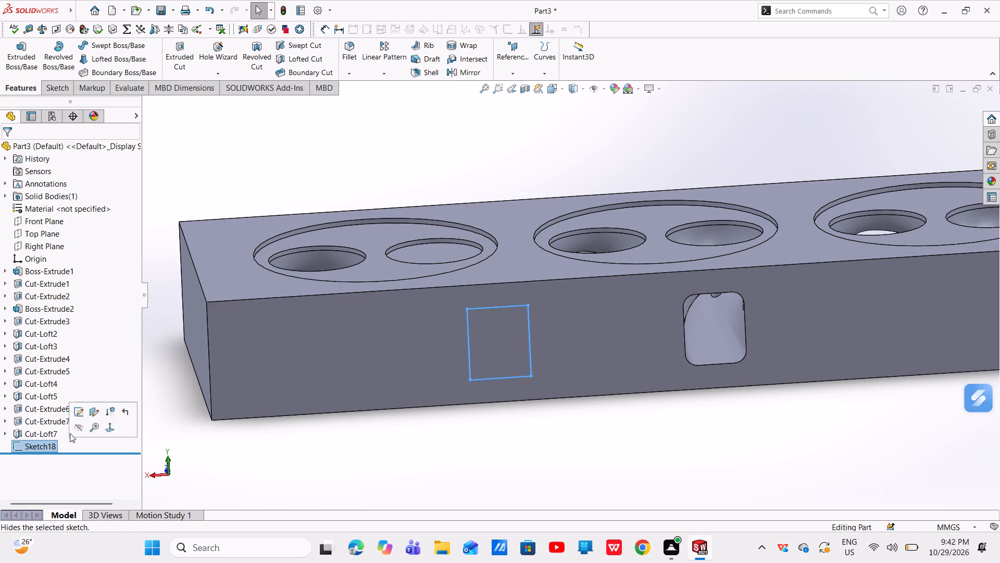
pyautogui.click(76, 413)
pyautogui.scroll(-5, 492, 281)
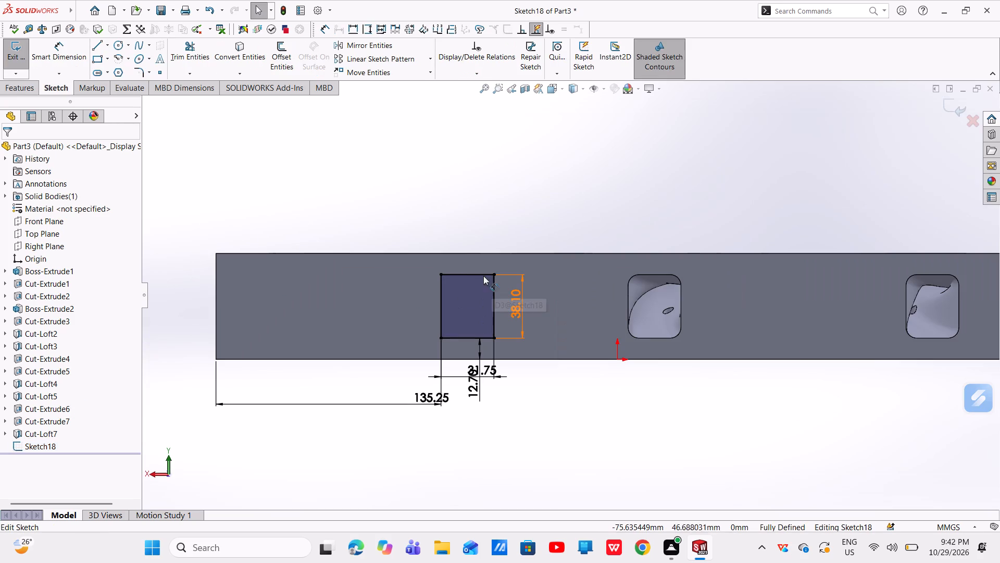
pyautogui.click(142, 67)
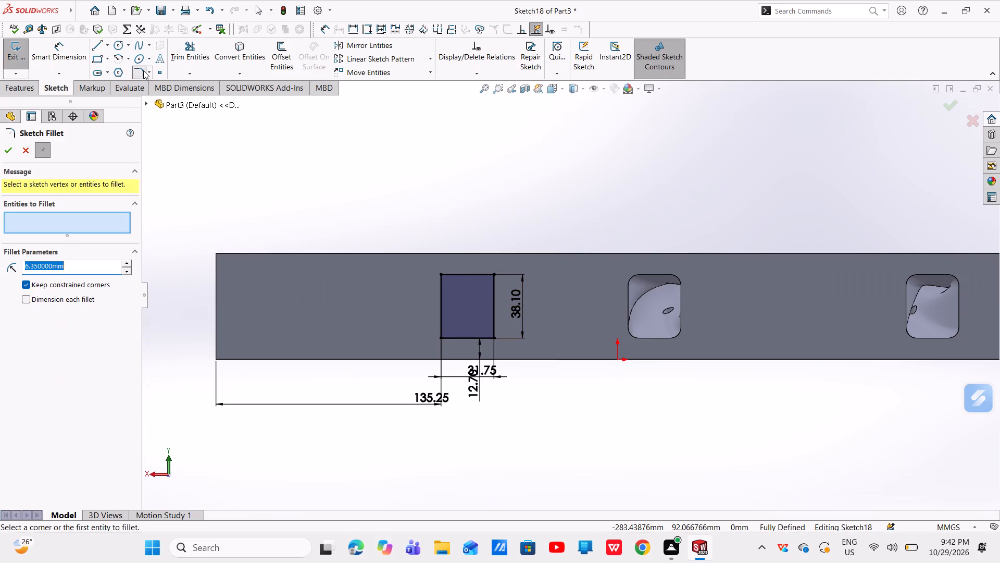
pyautogui.click(444, 274)
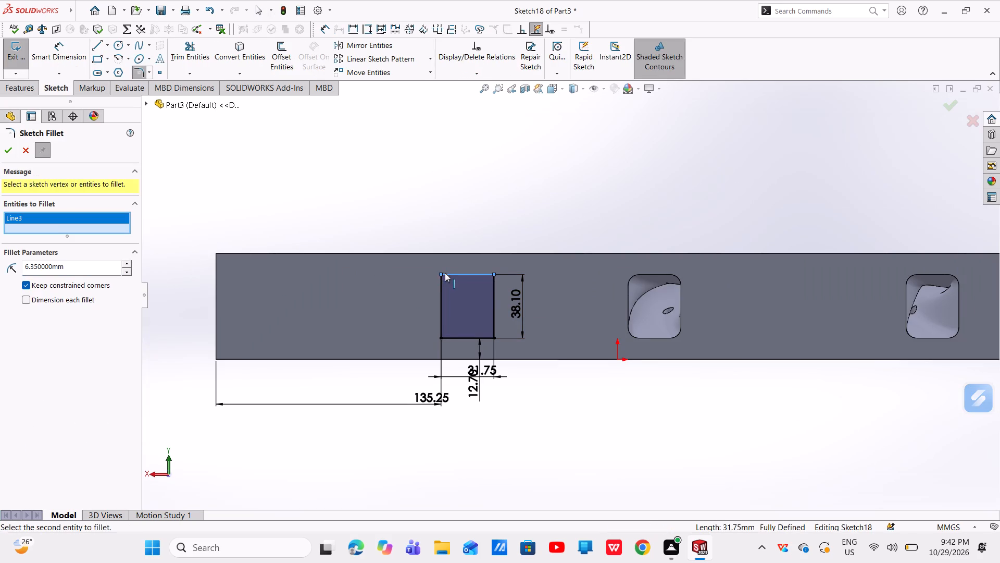
pyautogui.click(98, 212)
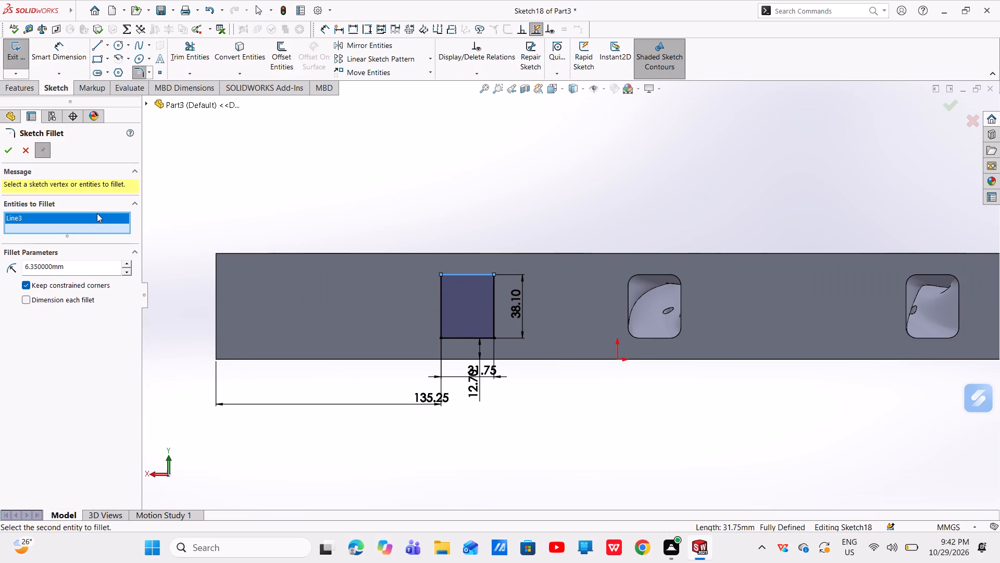
pyautogui.rightClick(93, 216)
pyautogui.click(119, 237)
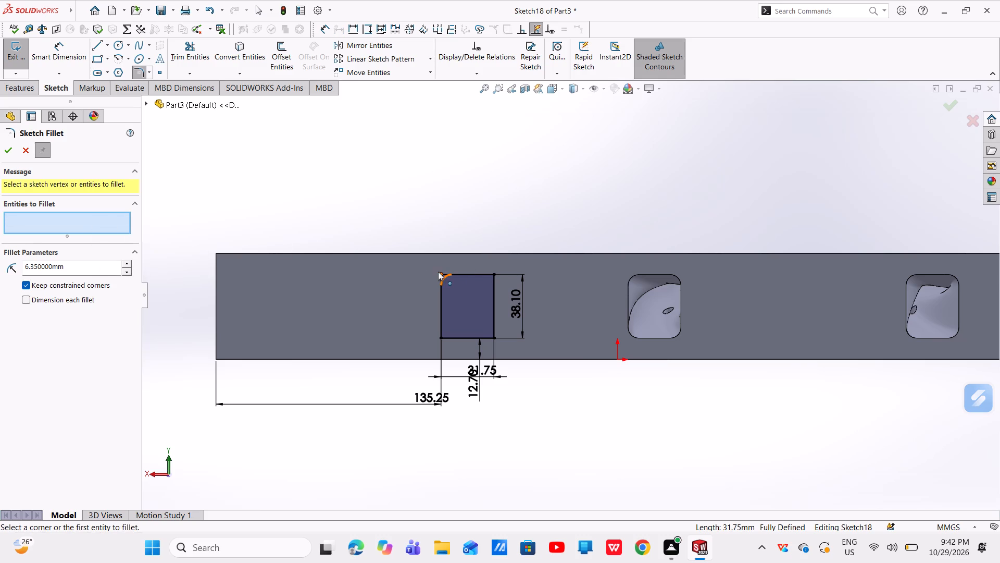
pyautogui.click(441, 275)
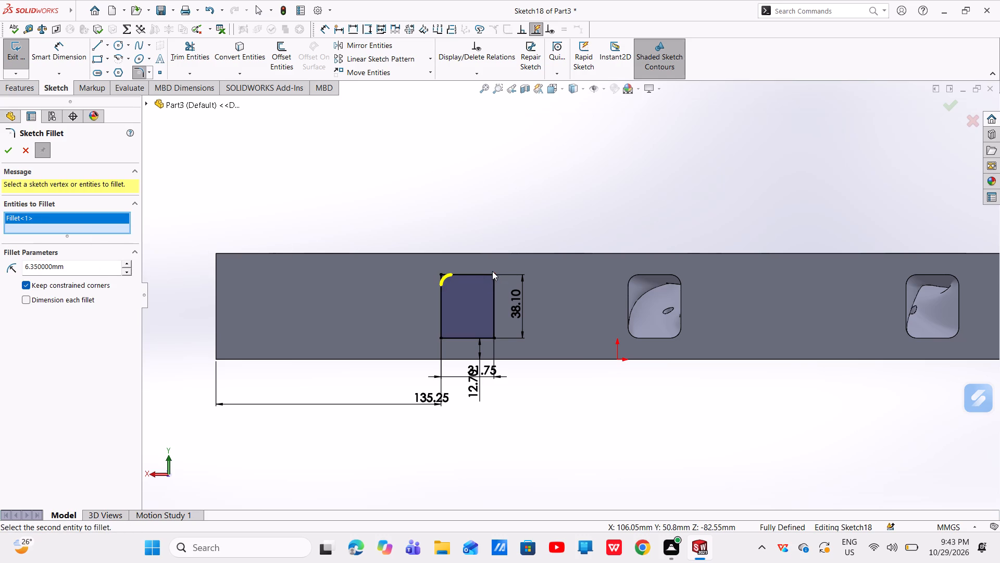
pyautogui.click(492, 275)
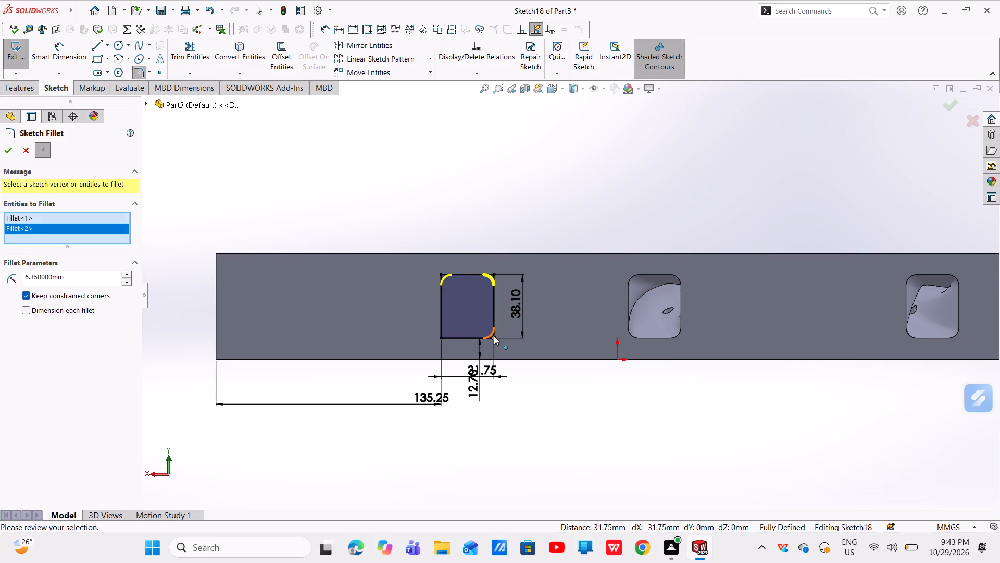
pyautogui.click(494, 336)
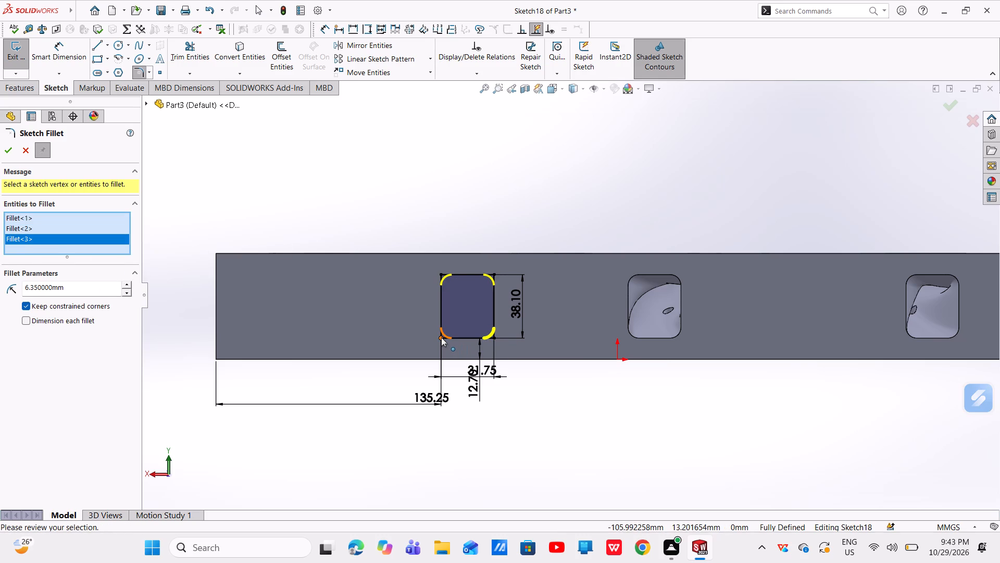
pyautogui.click(441, 337)
pyautogui.rightClick(438, 339)
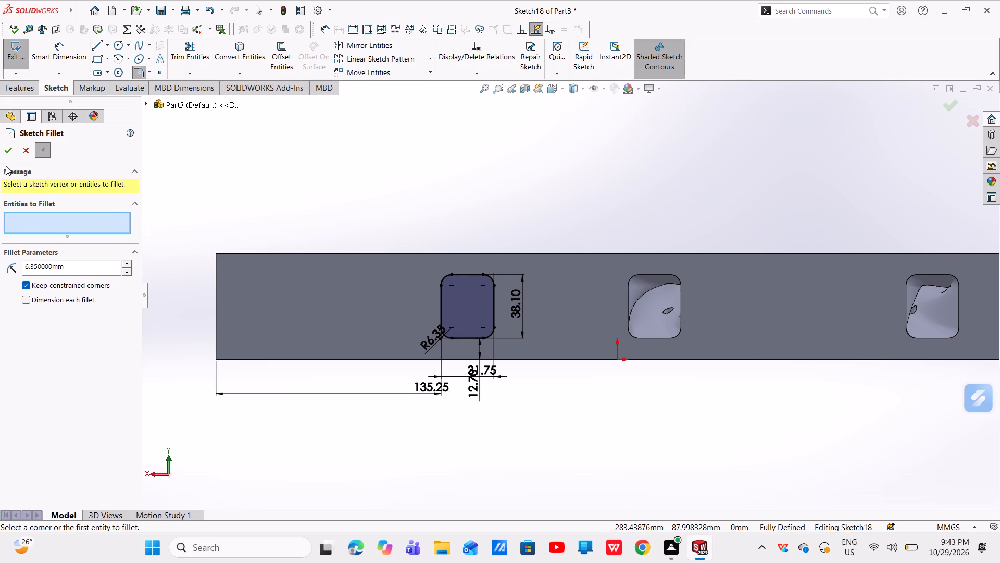
pyautogui.click(5, 155)
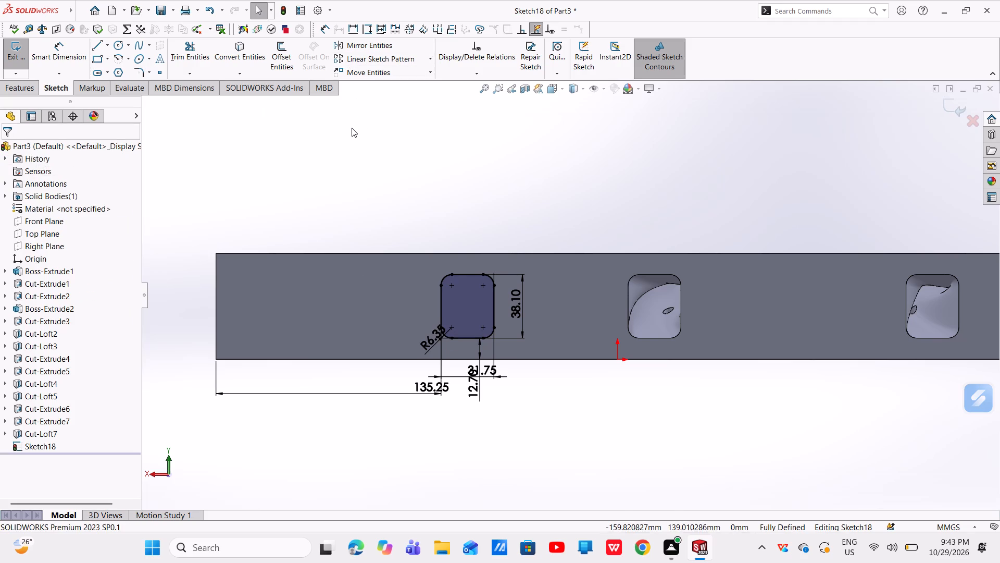
pyautogui.click(22, 84)
pyautogui.click(943, 111)
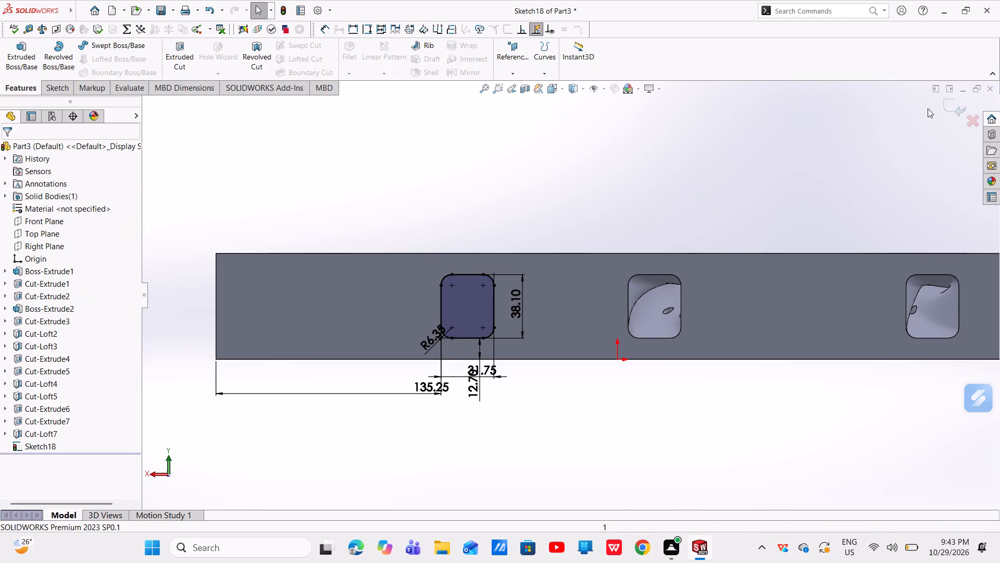
pyautogui.click(953, 106)
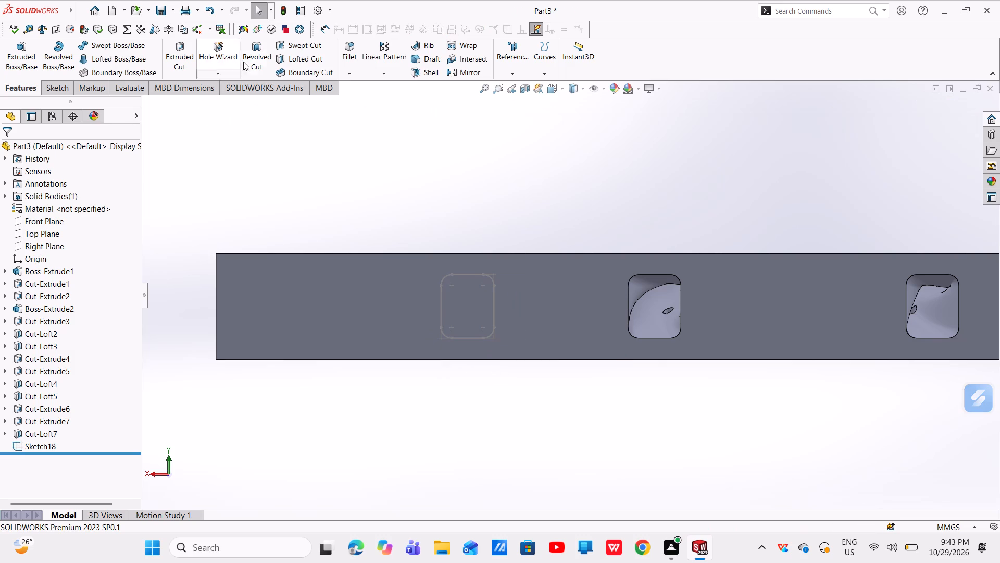
# Start a lofted cut using the rounded port sketch and the circular edge of the end recess's uncut pocket as profiles.
pyautogui.click(285, 61)
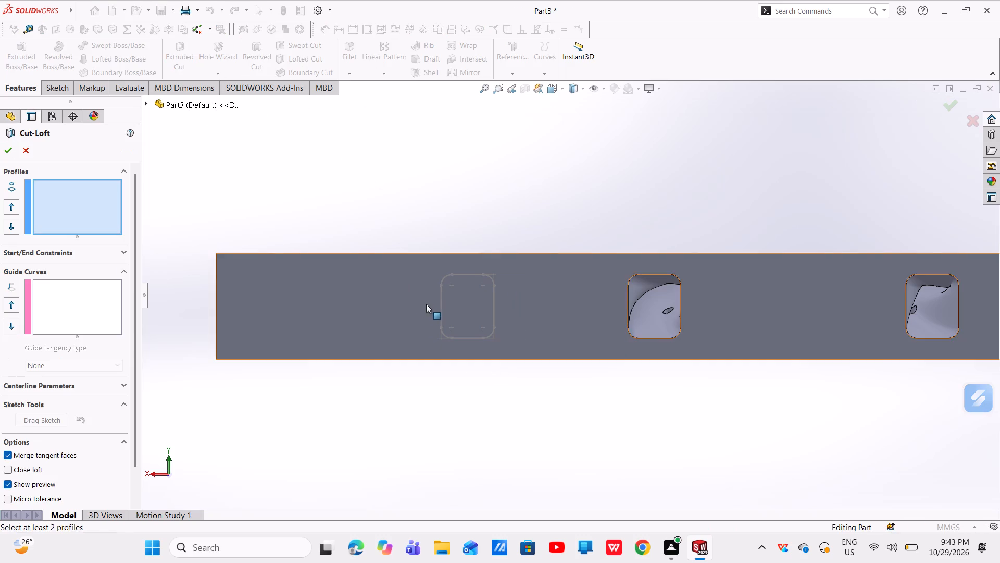
pyautogui.click(466, 274)
pyautogui.scroll(2, 471, 293)
pyautogui.moveTo(472, 293); pyautogui.dragTo(468, 403, button='middle')
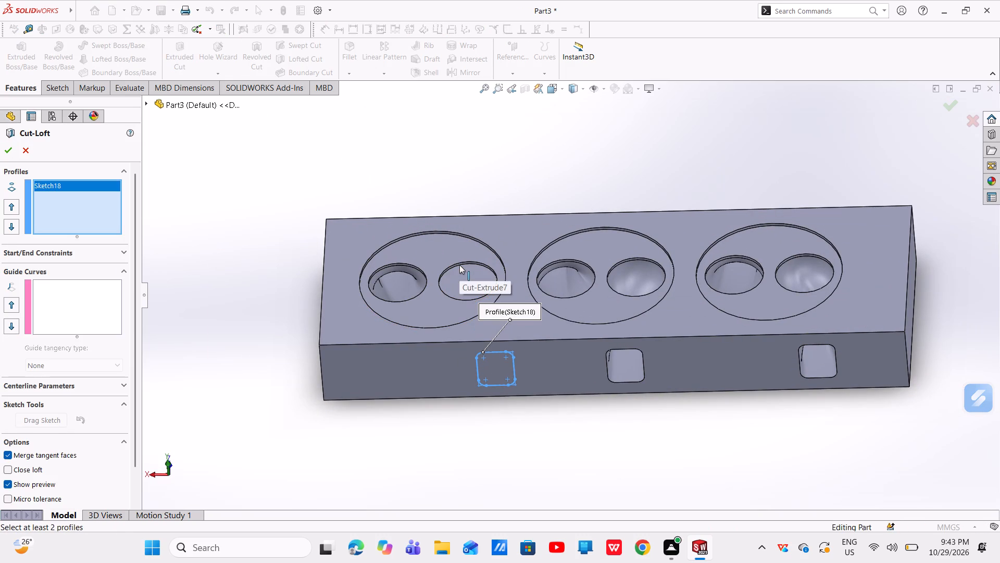
pyautogui.scroll(-4, 462, 265)
pyautogui.click(478, 275)
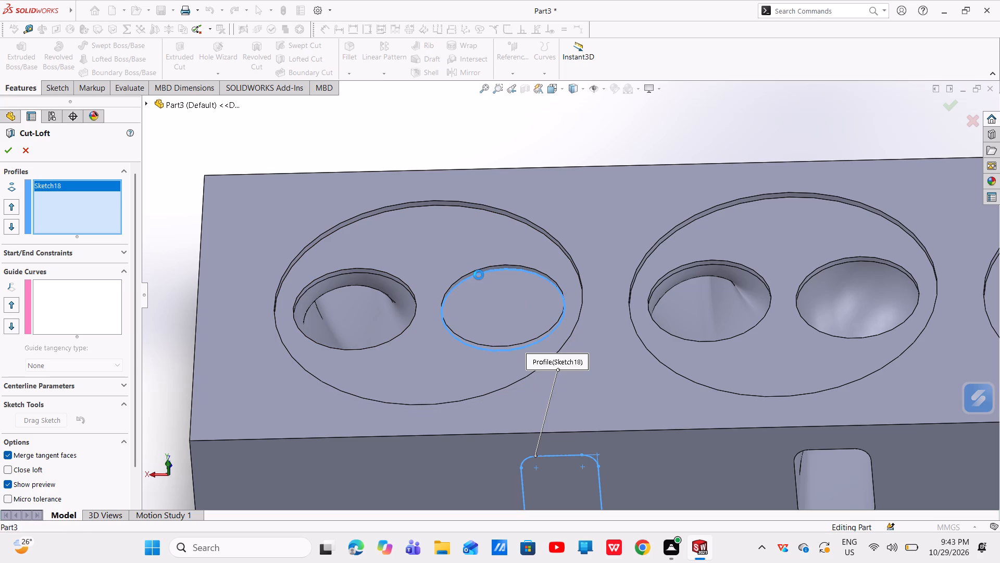
pyautogui.scroll(2, 539, 437)
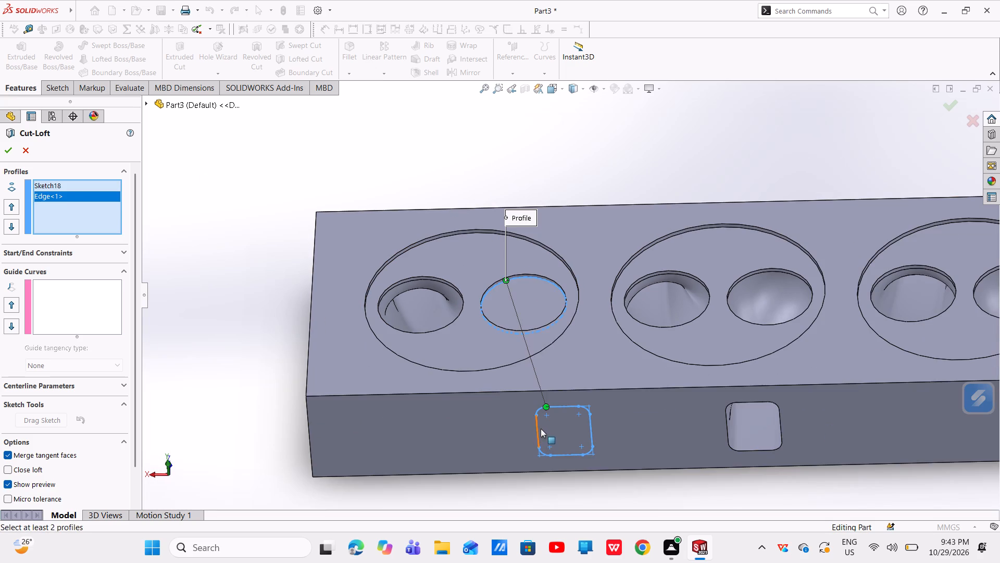
pyautogui.moveTo(545, 407); pyautogui.dragTo(561, 406)
# Set the loft's start and end constraints to Normal To Profile, move its connector to the port's lower corner nearer the other ports, and create the cut.
pyautogui.click(111, 250)
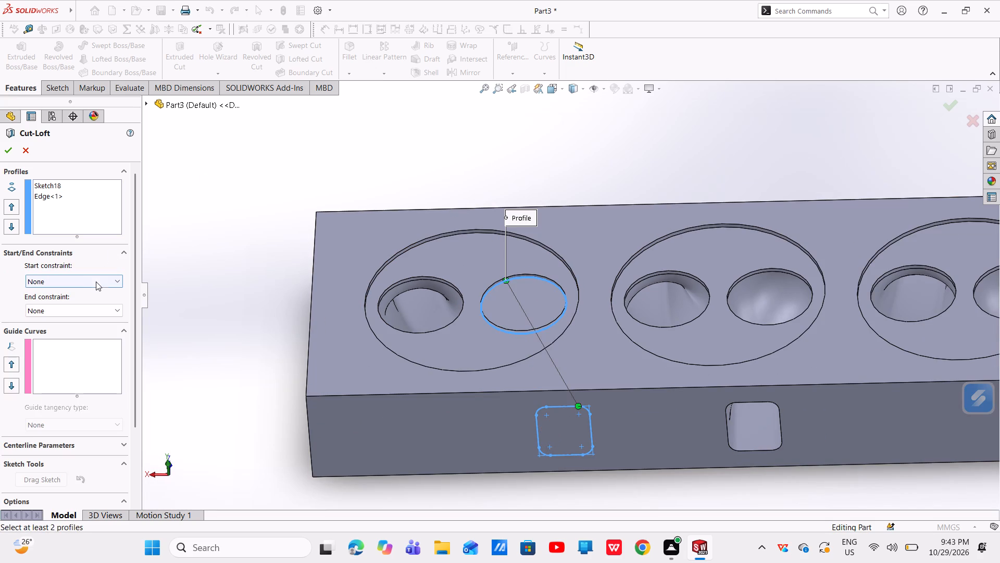
pyautogui.click(98, 280)
pyautogui.click(94, 308)
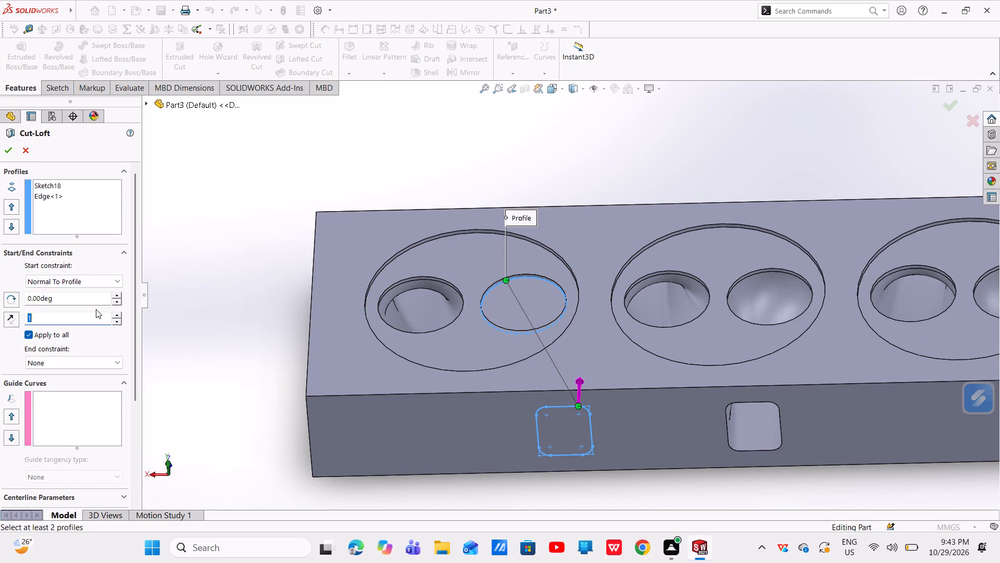
pyautogui.click(95, 360)
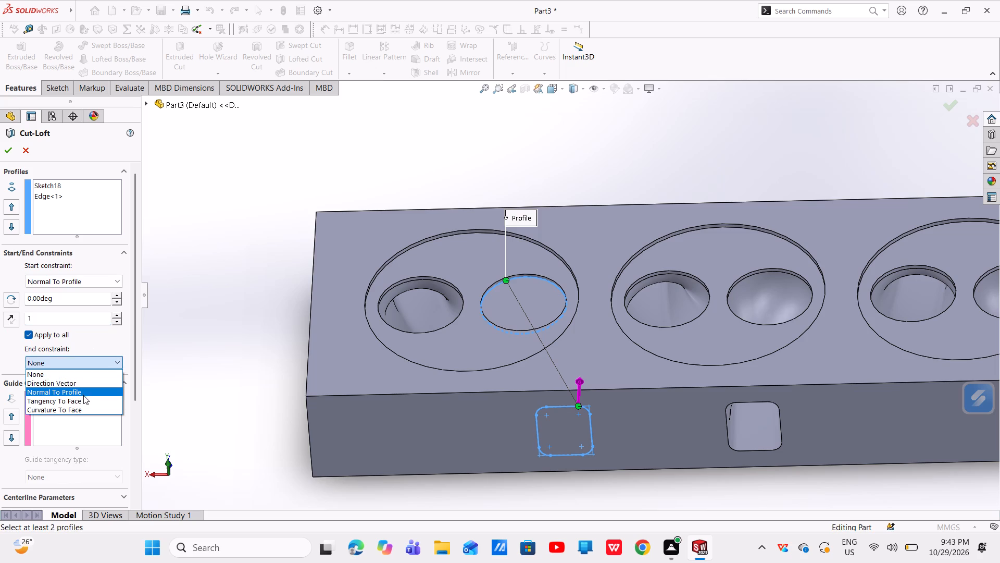
pyautogui.click(84, 394)
pyautogui.moveTo(576, 403); pyautogui.dragTo(577, 402)
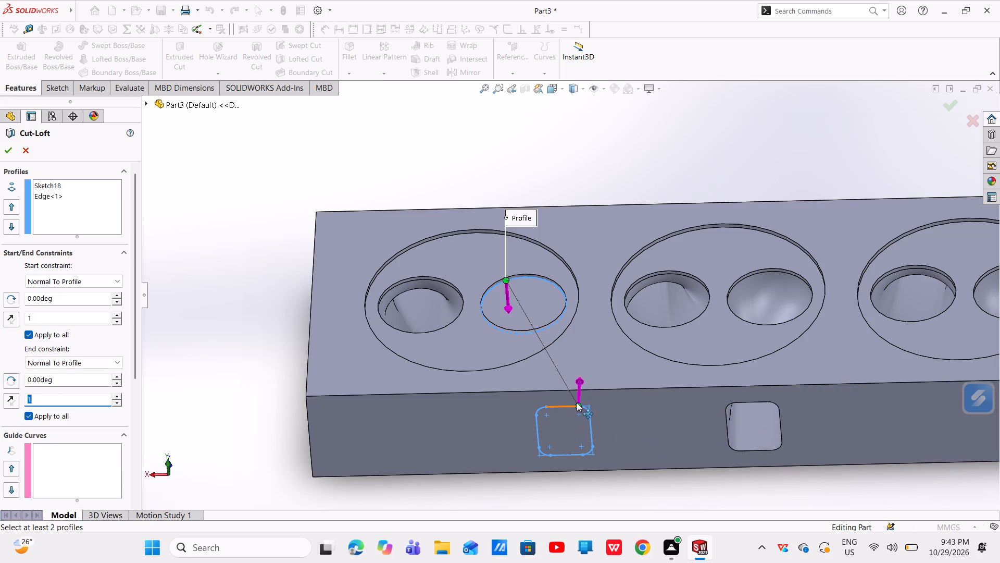
pyautogui.moveTo(577, 402); pyautogui.dragTo(593, 416)
pyautogui.moveTo(591, 413); pyautogui.dragTo(603, 443)
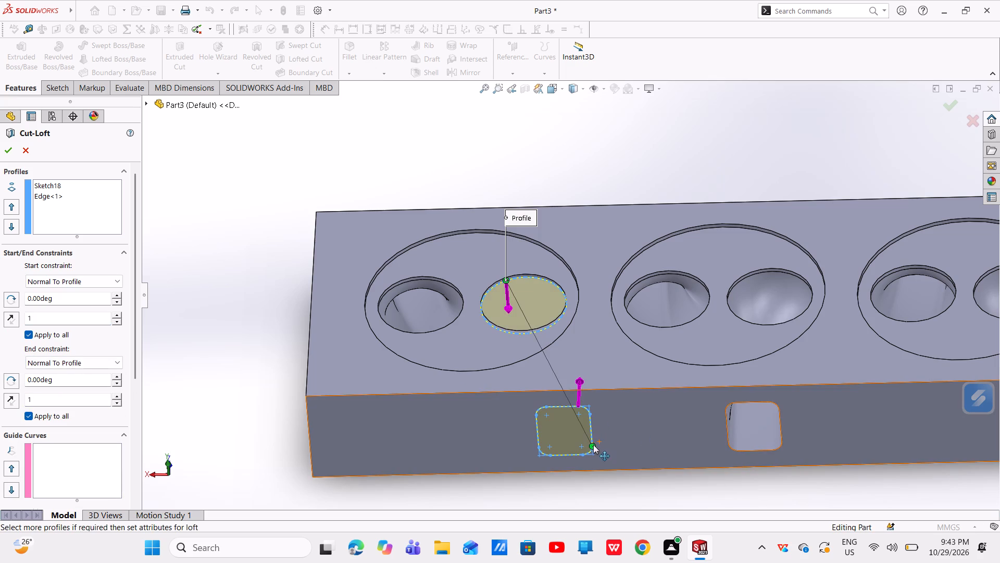
pyautogui.click(5, 155)
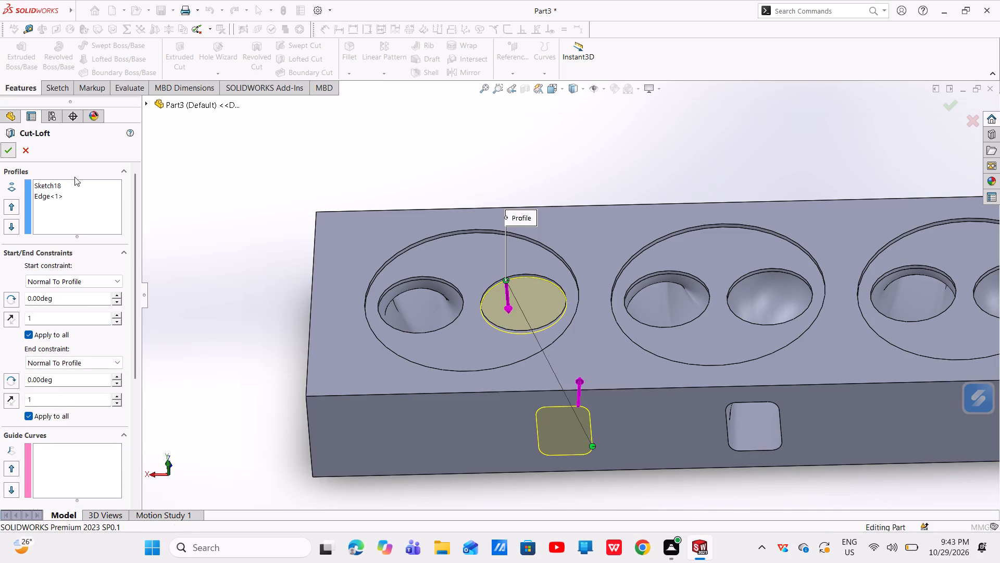
# Sketch two 6.35 mm diameter circles on the end recess's floor, each centred on one of its two lofted pockets.
pyautogui.scroll(4, 553, 334)
pyautogui.moveTo(569, 335); pyautogui.dragTo(597, 443, button='middle')
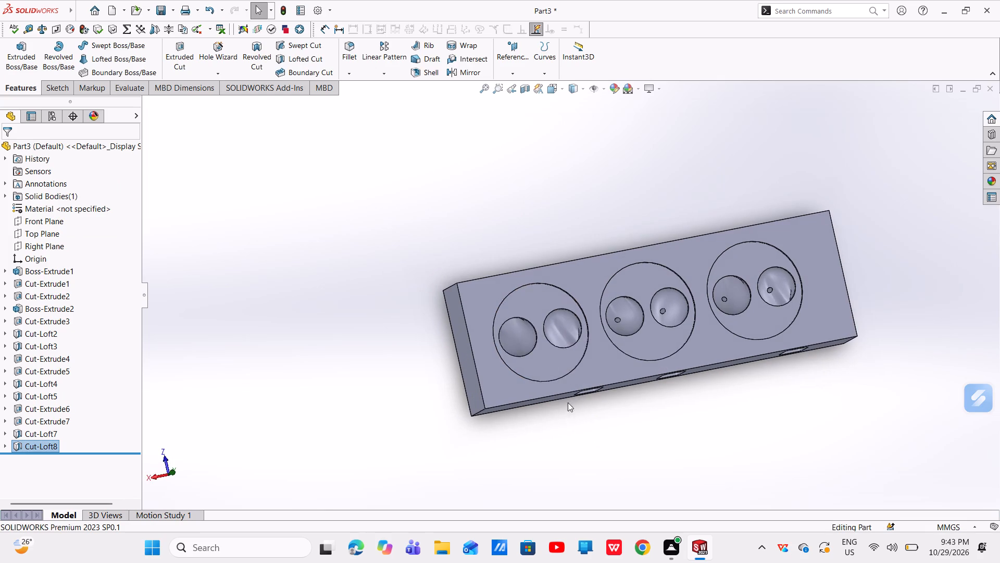
pyautogui.click(511, 340)
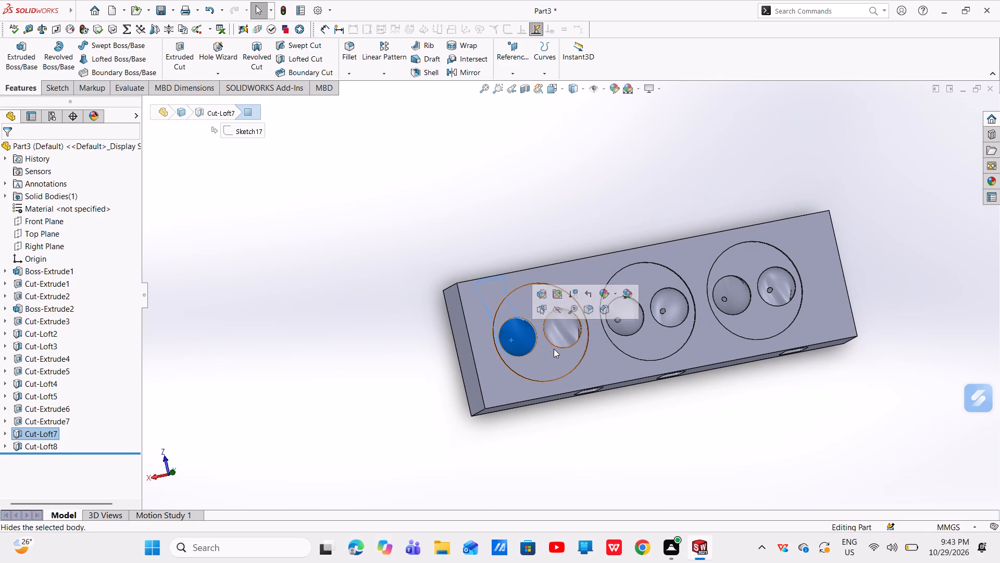
pyautogui.press('Escape')
pyautogui.press('Escape')
pyautogui.click(537, 358)
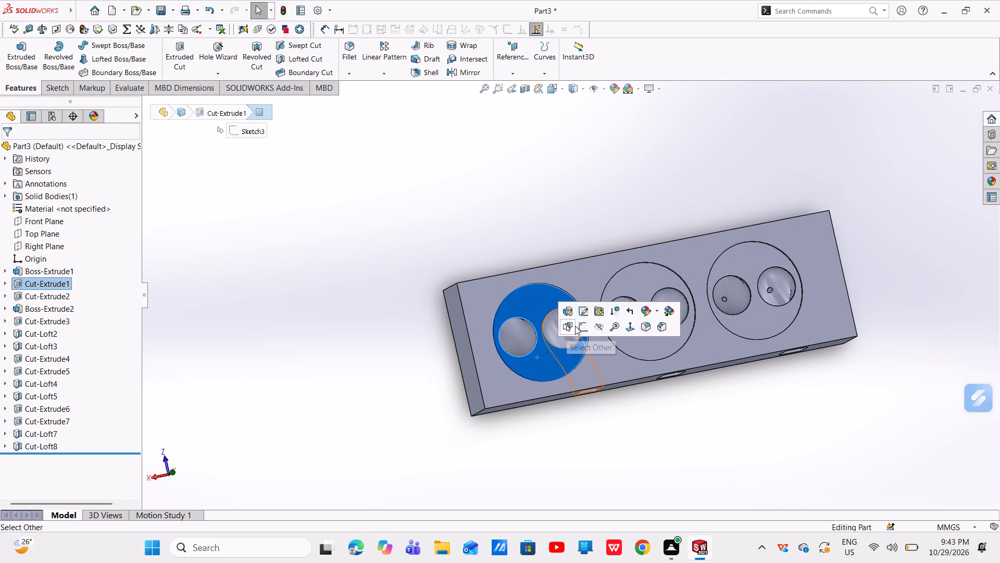
pyautogui.click(580, 327)
pyautogui.scroll(-3, 706, 299)
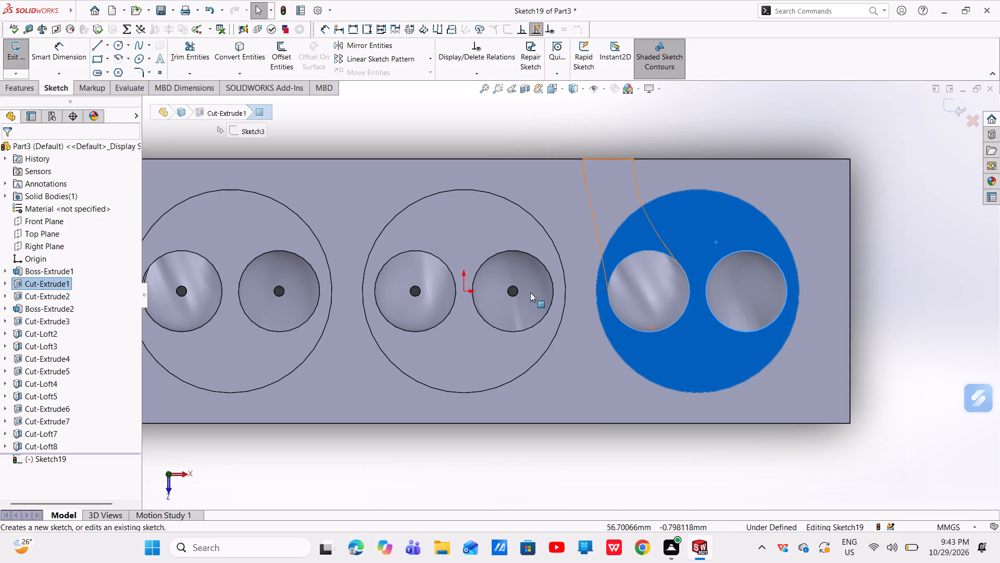
pyautogui.click(118, 47)
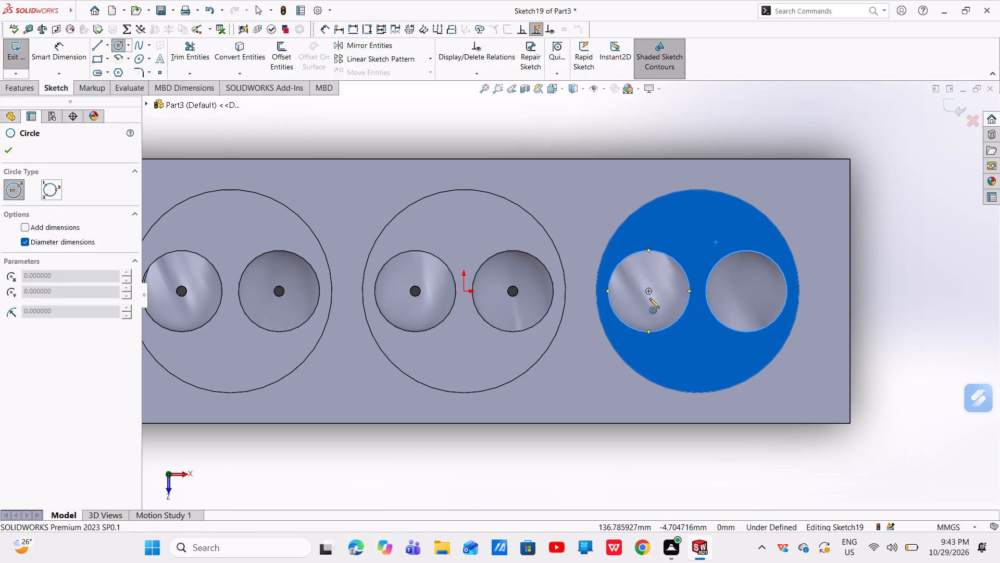
pyautogui.click(647, 292)
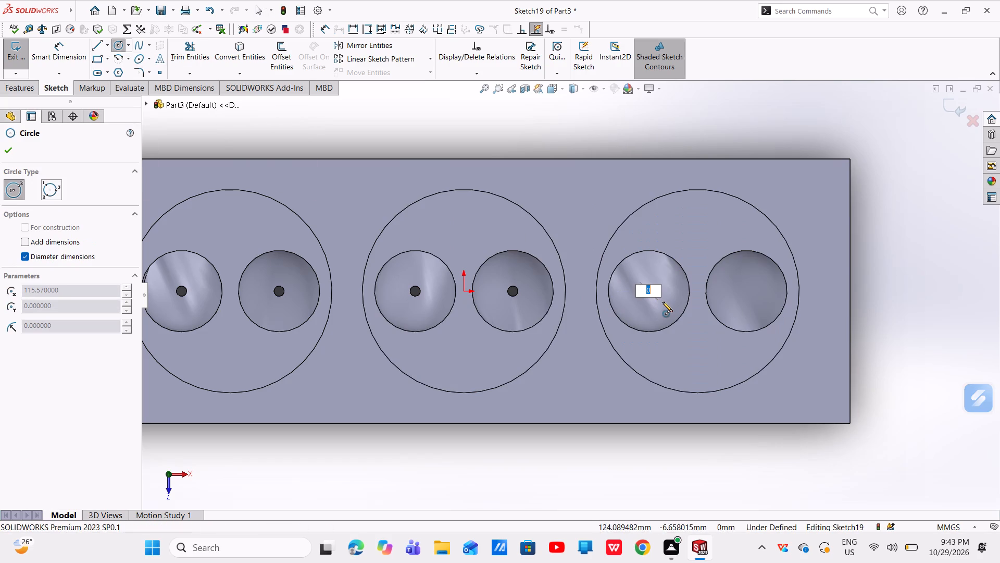
pyautogui.write('6.')
pyautogui.write('35')
pyautogui.press('Return')
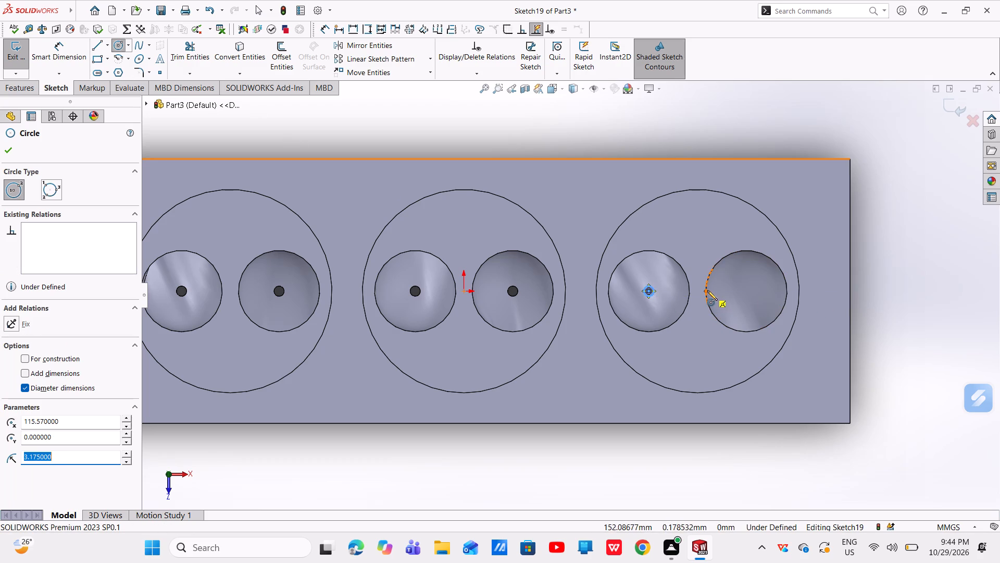
pyautogui.click(746, 291)
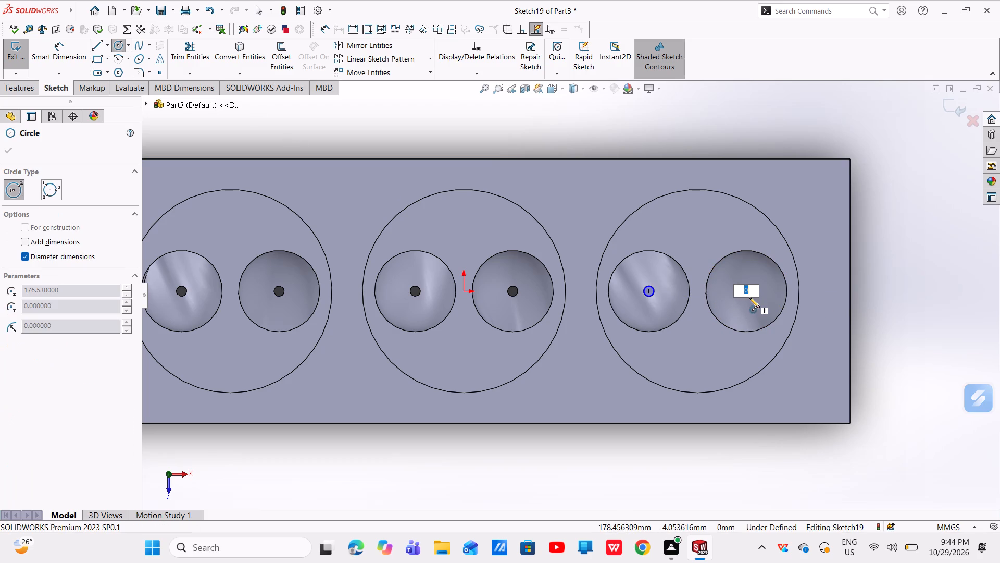
pyautogui.write('6.35')
pyautogui.press('Return')
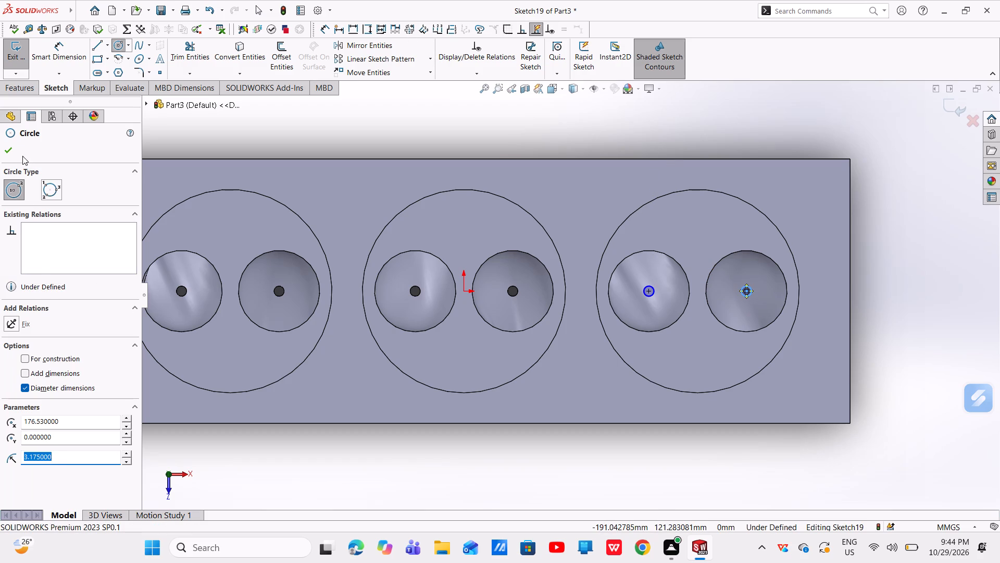
pyautogui.click(9, 151)
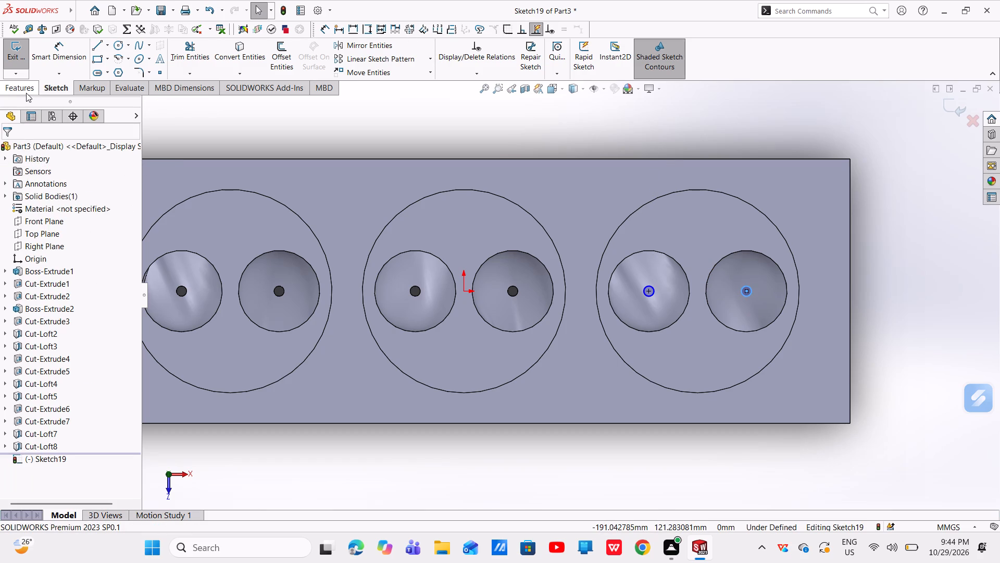
# Make an extruded cut of the two small circles with a Through All end condition.
pyautogui.click(26, 92)
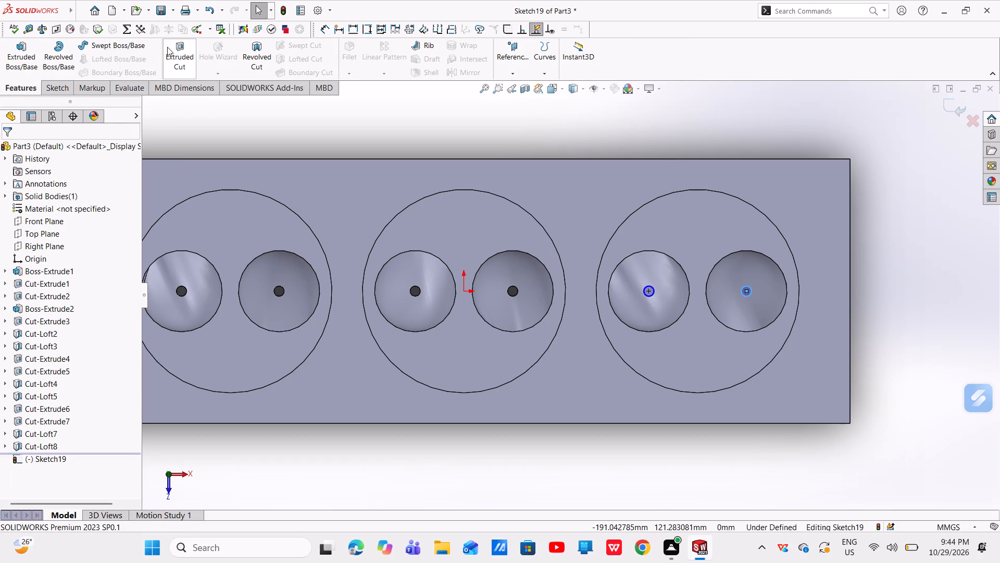
pyautogui.click(177, 51)
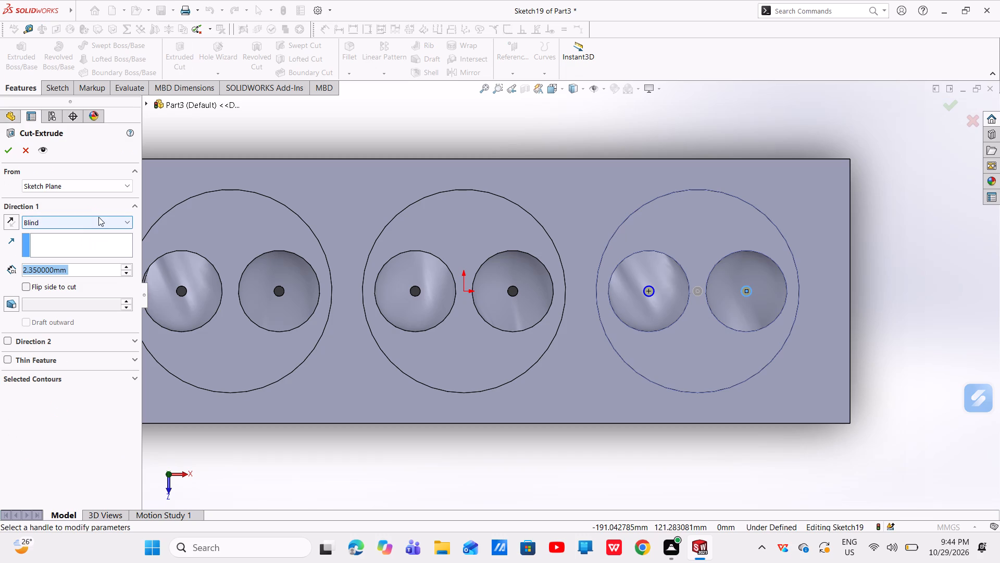
pyautogui.click(98, 221)
pyautogui.click(79, 240)
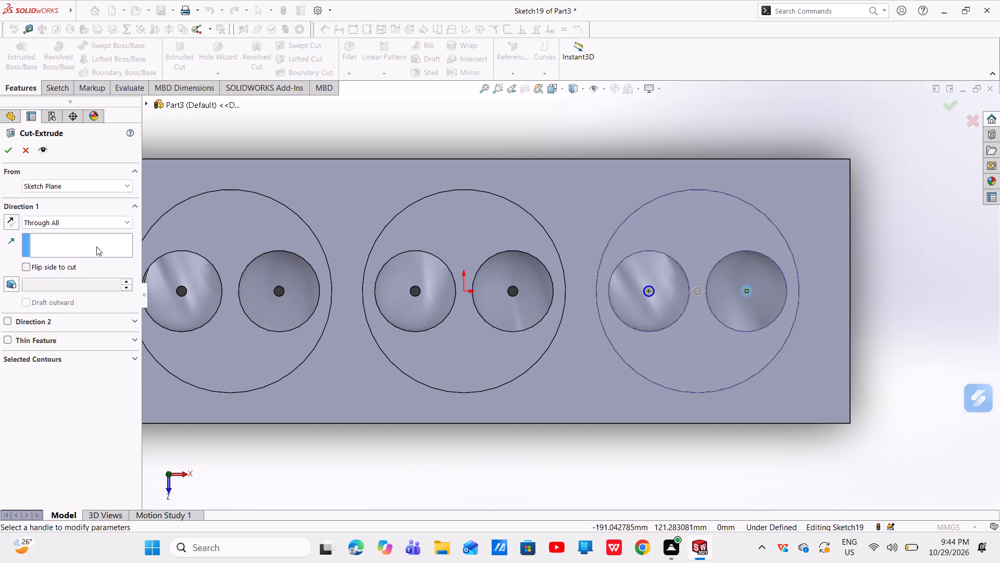
pyautogui.click(9, 149)
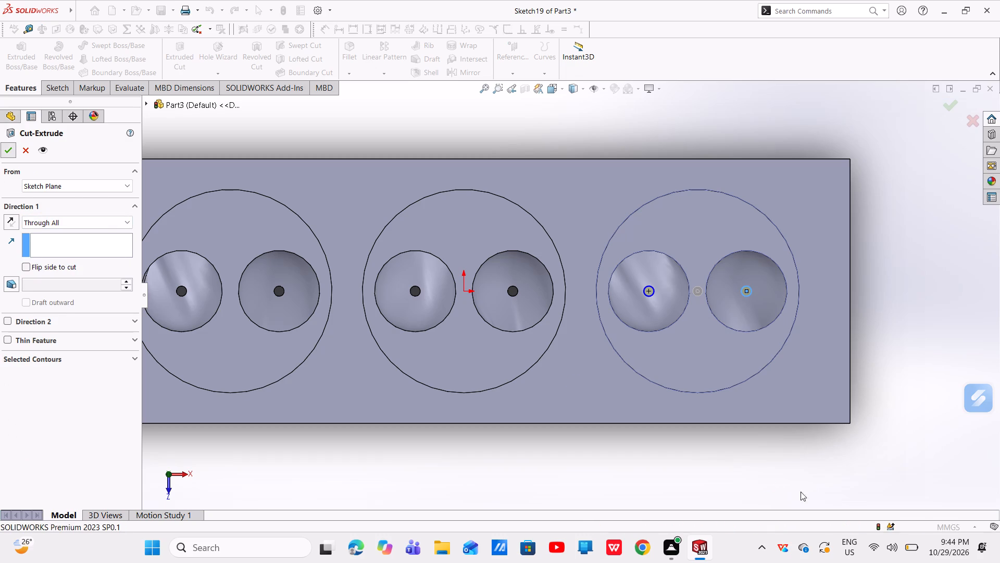
# Examine the small holes inside the lofted pockets and the side ports from several angles.
pyautogui.moveTo(681, 449); pyautogui.dragTo(690, 361, button='middle')
pyautogui.scroll(3, 683, 408)
pyautogui.scroll(-1, 683, 408)
pyautogui.scroll(1, 683, 408)
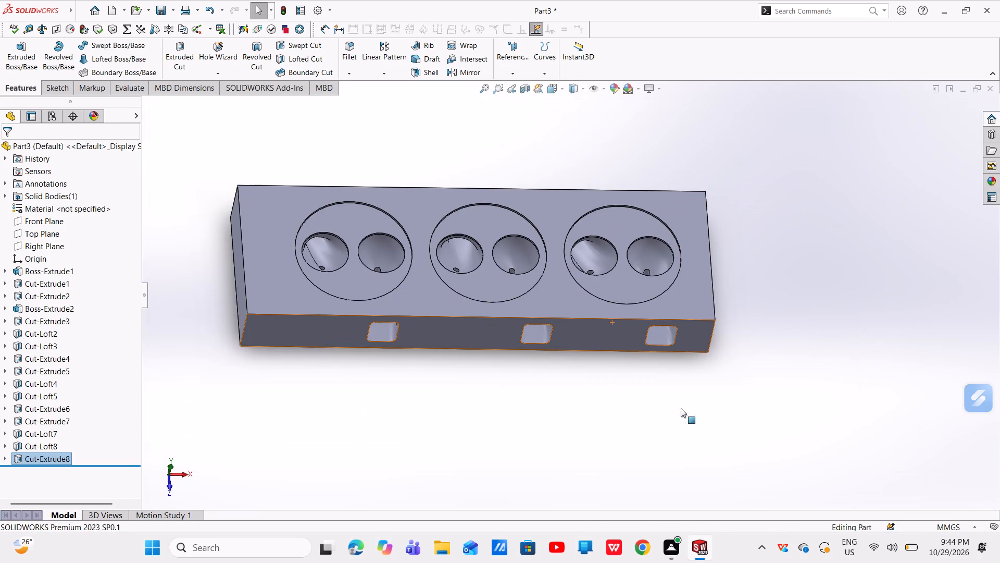
pyautogui.scroll(1, 656, 383)
pyautogui.moveTo(656, 383); pyautogui.dragTo(662, 468, button='middle')
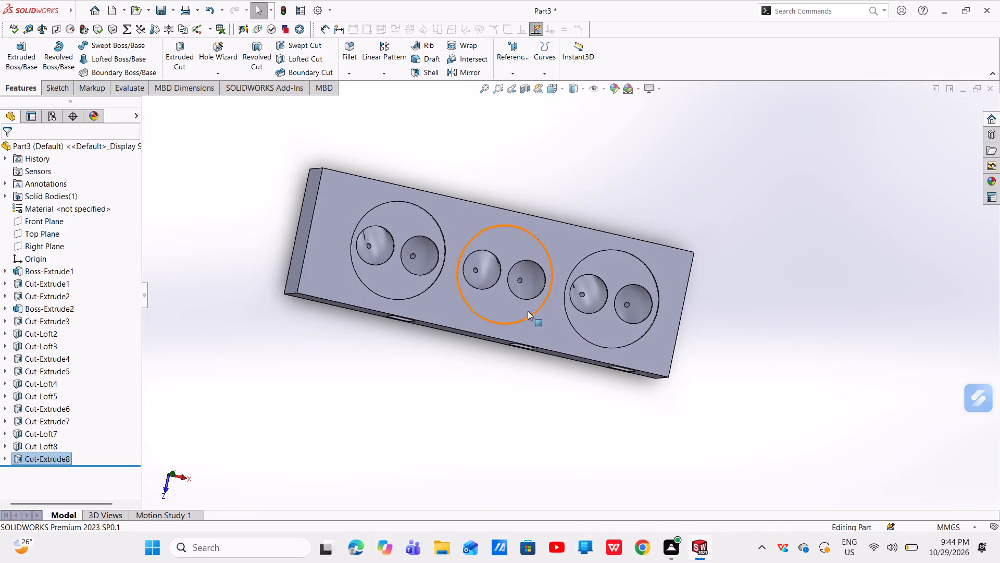
pyautogui.scroll(-6, 528, 311)
pyautogui.scroll(-2, 678, 245)
pyautogui.moveTo(678, 244); pyautogui.dragTo(659, 259, button='middle')
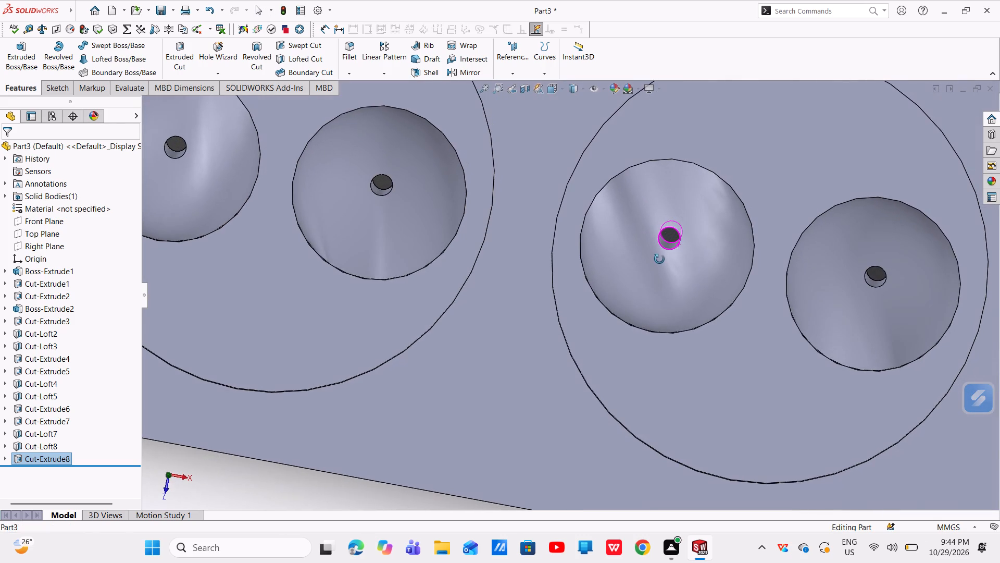
pyautogui.moveTo(659, 259); pyautogui.dragTo(659, 244, button='middle')
pyautogui.scroll(6, 679, 283)
pyautogui.moveTo(654, 352); pyautogui.dragTo(666, 302, button='middle')
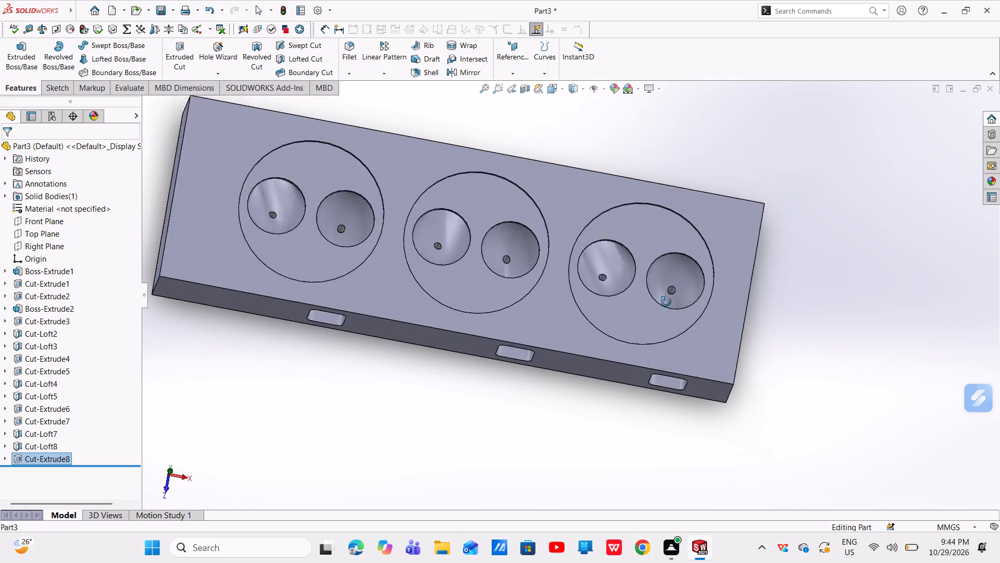
pyautogui.moveTo(666, 302); pyautogui.dragTo(683, 265, button='middle')
pyautogui.scroll(4, 602, 402)
pyautogui.moveTo(581, 378); pyautogui.dragTo(779, 422, button='middle')
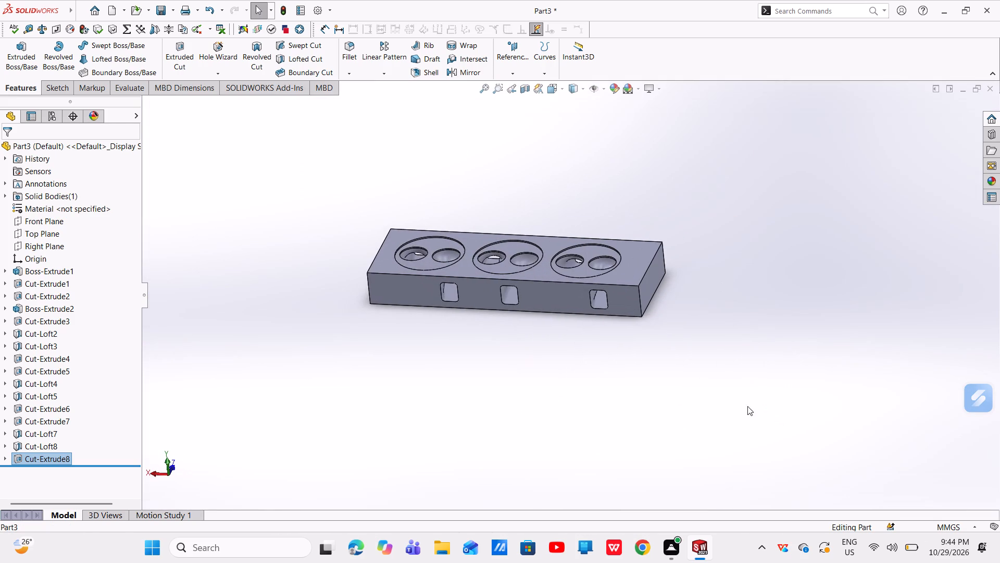
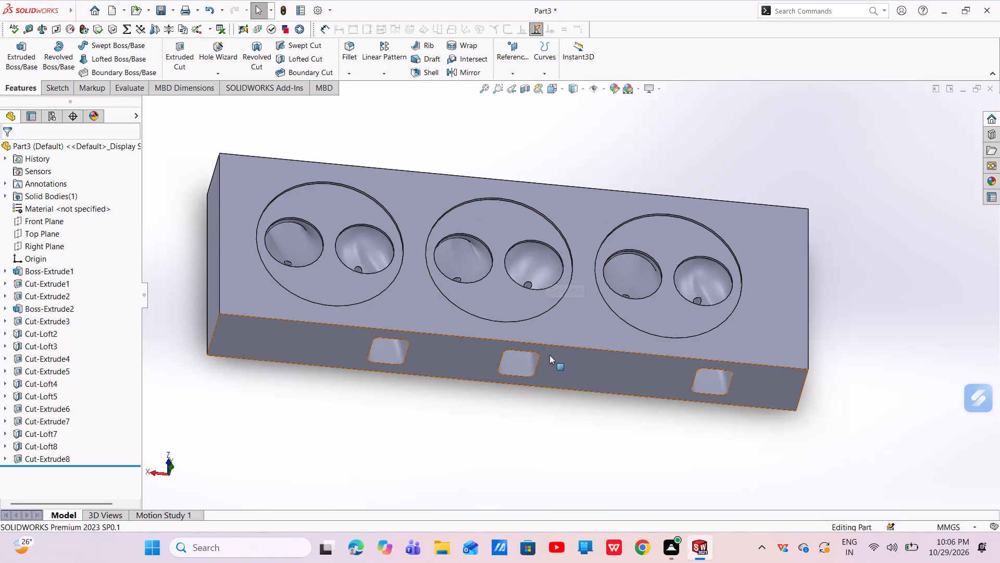
# Open the sketch of Cut-Loft4 to examine the middle side opening's position and spacing, and exit it without edits.
pyautogui.scroll(2, 536, 349)
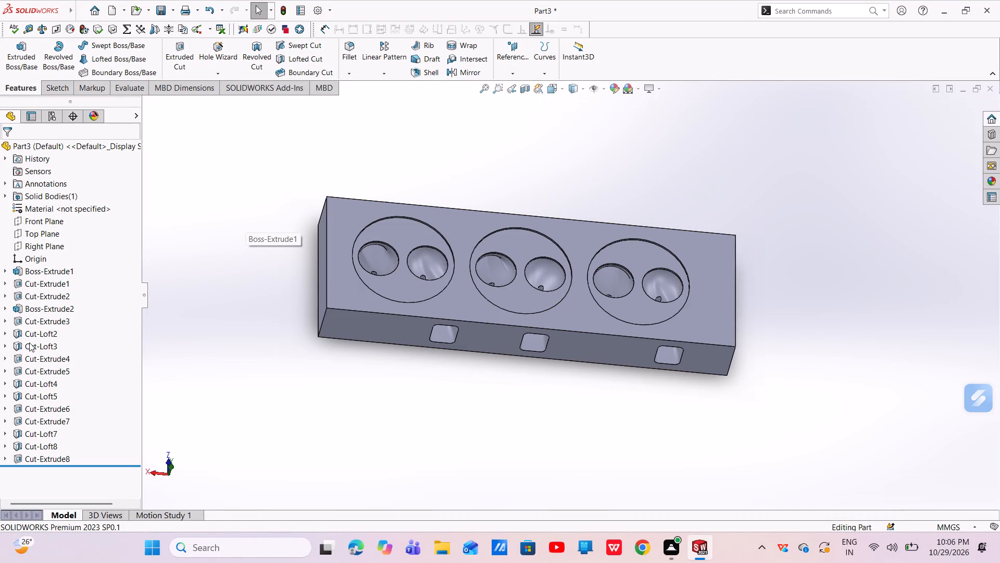
pyautogui.click(29, 395)
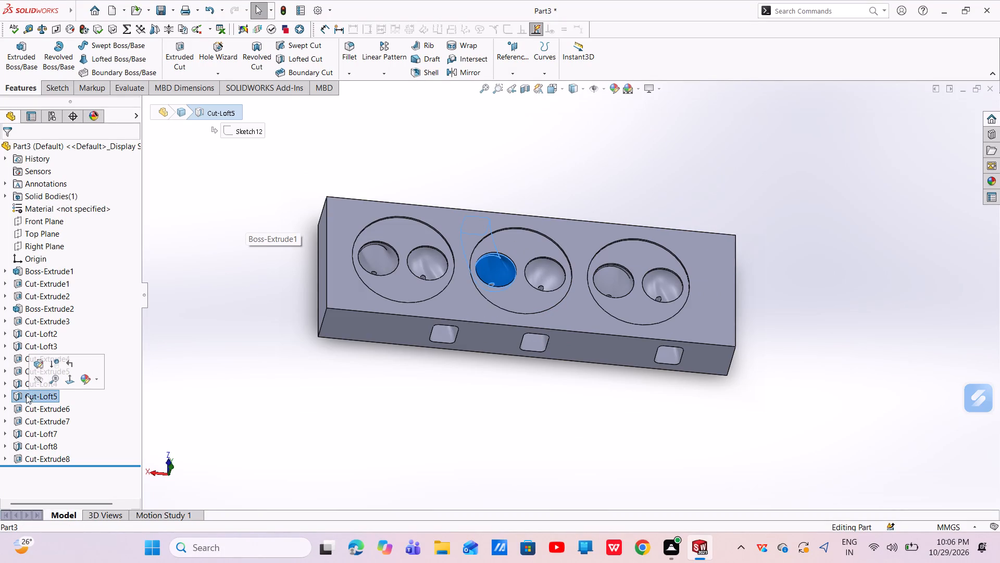
pyautogui.click(24, 383)
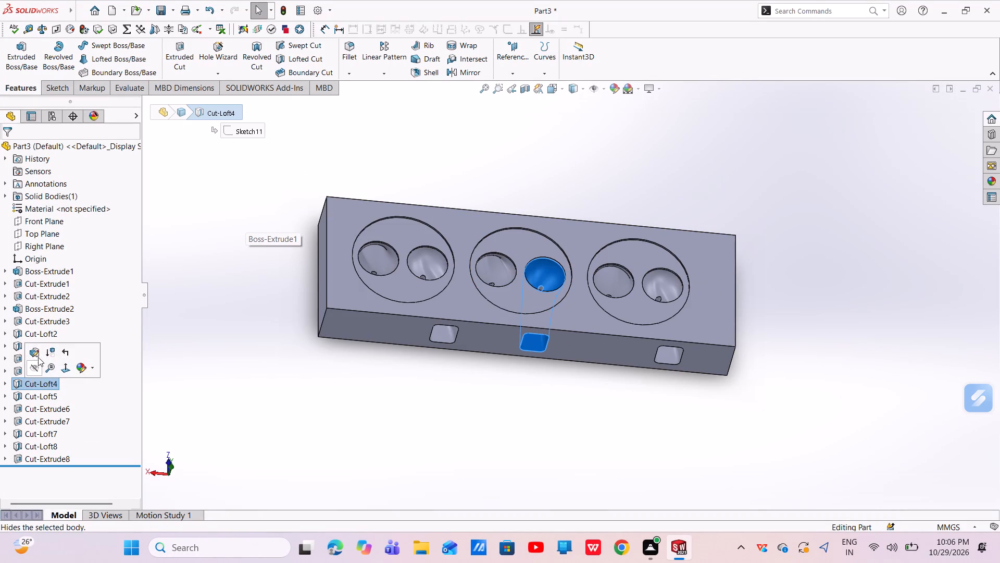
pyautogui.click(6, 383)
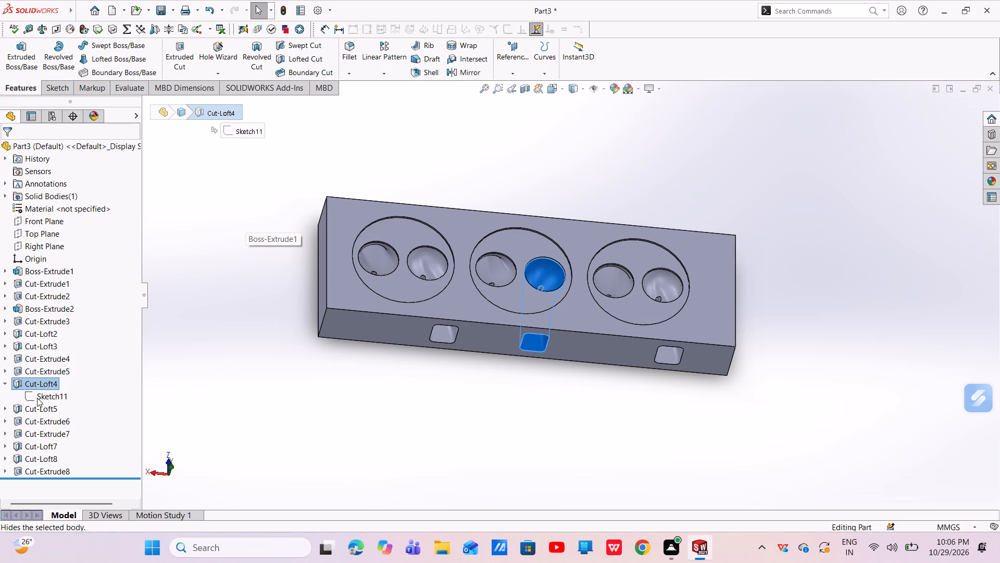
pyautogui.click(37, 398)
pyautogui.click(48, 368)
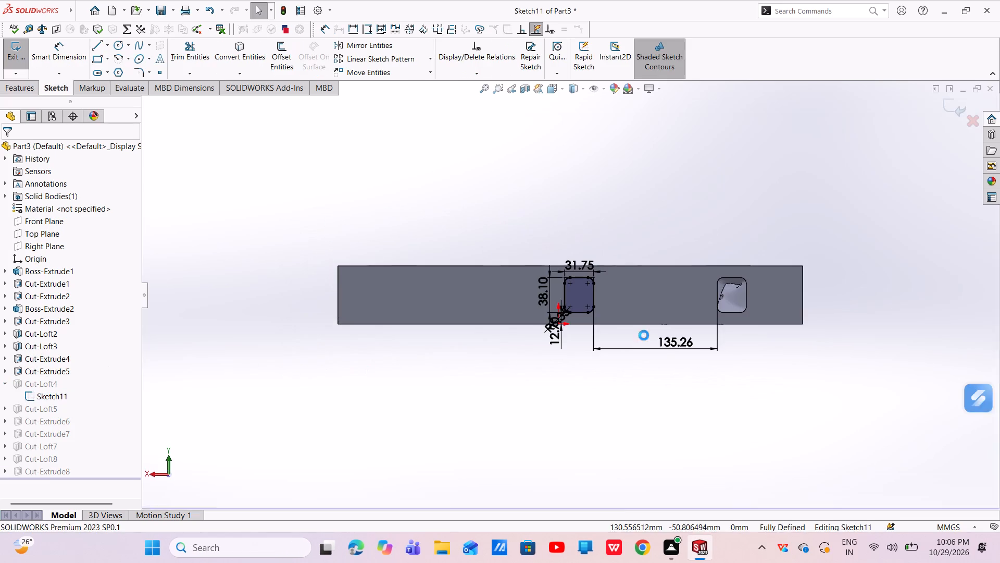
pyautogui.scroll(-4, 603, 308)
pyautogui.scroll(4, 485, 323)
pyautogui.moveTo(503, 318); pyautogui.dragTo(489, 368, button='middle')
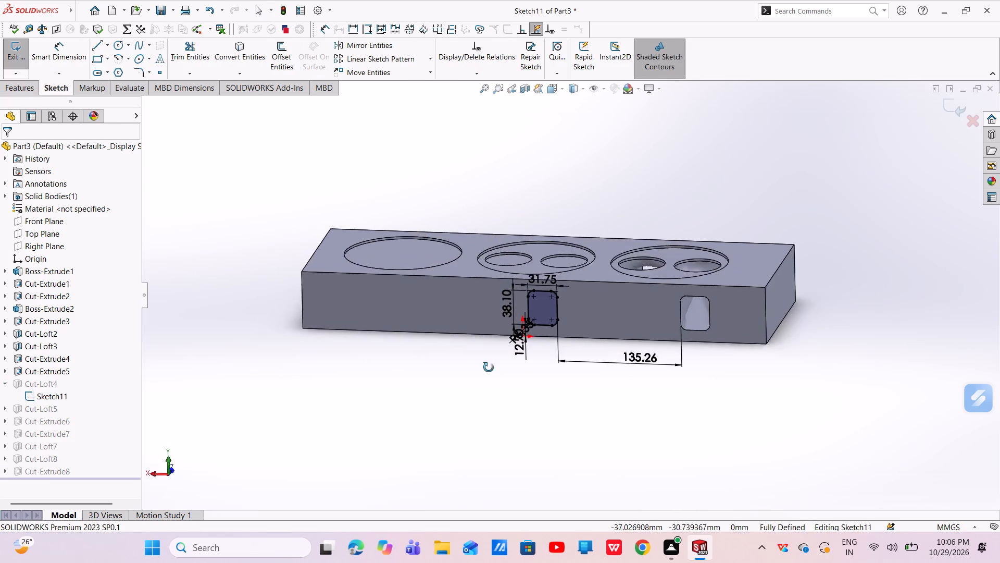
pyautogui.moveTo(489, 368); pyautogui.dragTo(502, 437, button='middle')
pyautogui.scroll(-1, 506, 383)
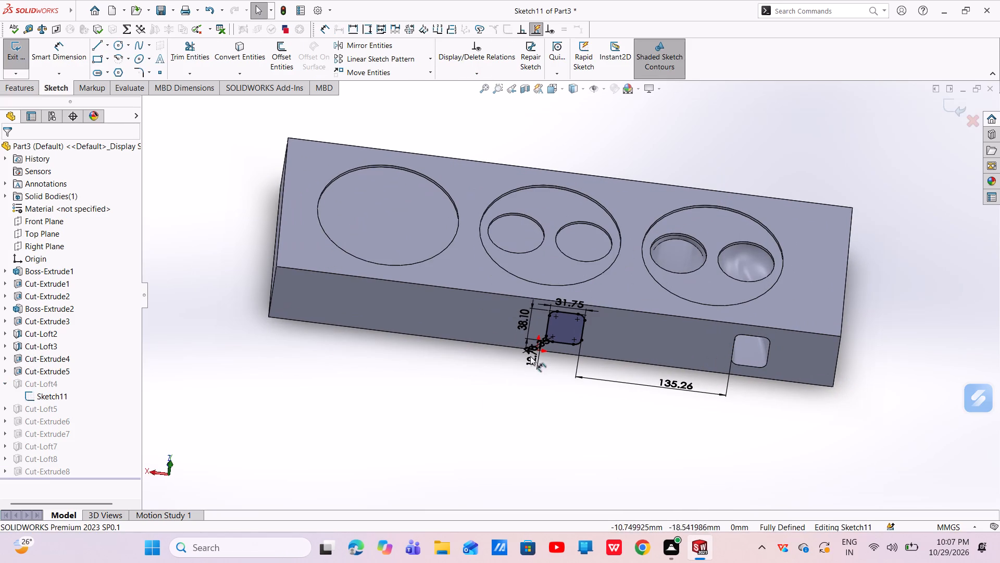
pyautogui.moveTo(441, 309); pyautogui.dragTo(463, 313, button='middle')
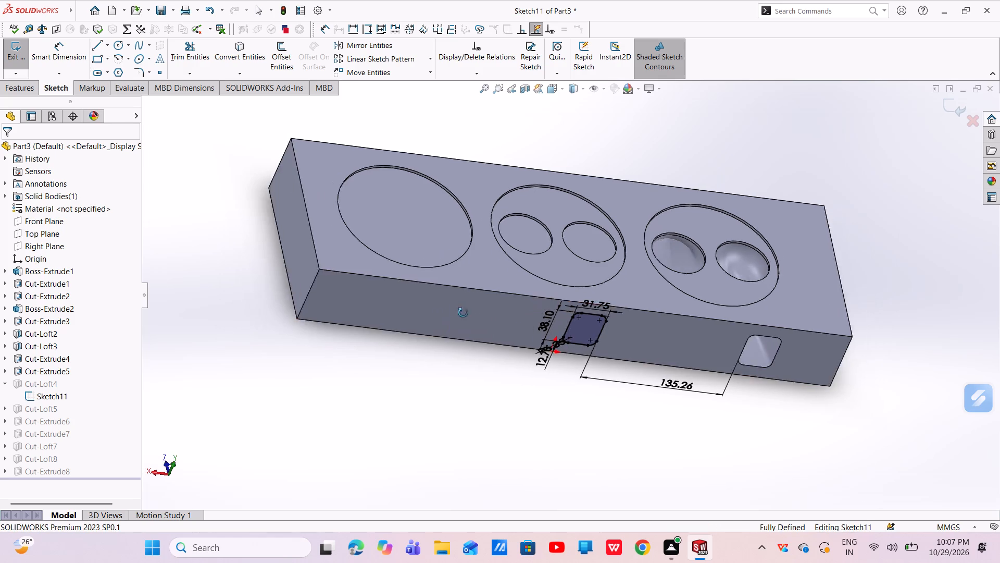
pyautogui.moveTo(463, 313); pyautogui.dragTo(487, 316, button='middle')
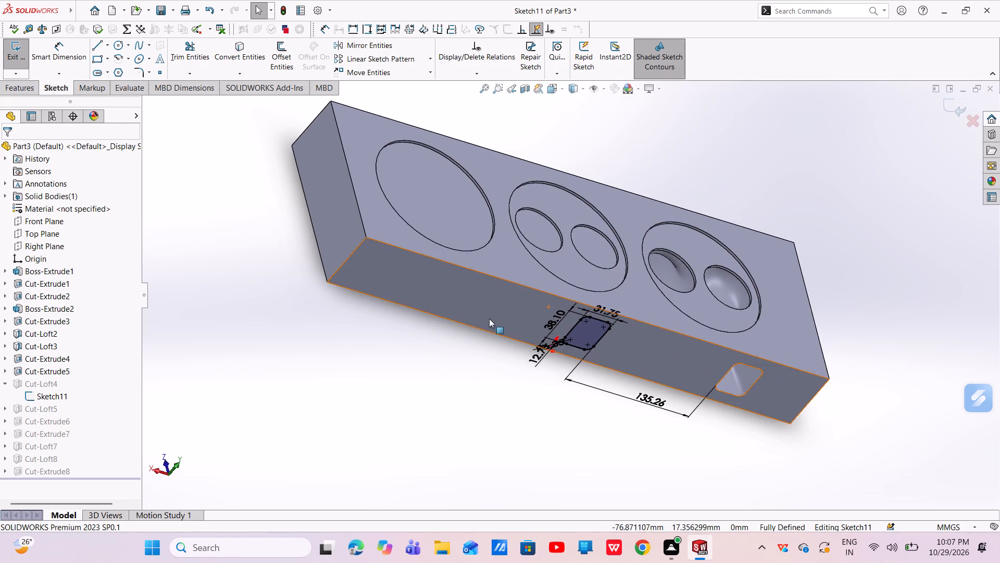
pyautogui.scroll(-2, 568, 376)
pyautogui.scroll(3, 570, 374)
pyautogui.moveTo(577, 351); pyautogui.dragTo(579, 298, button='middle')
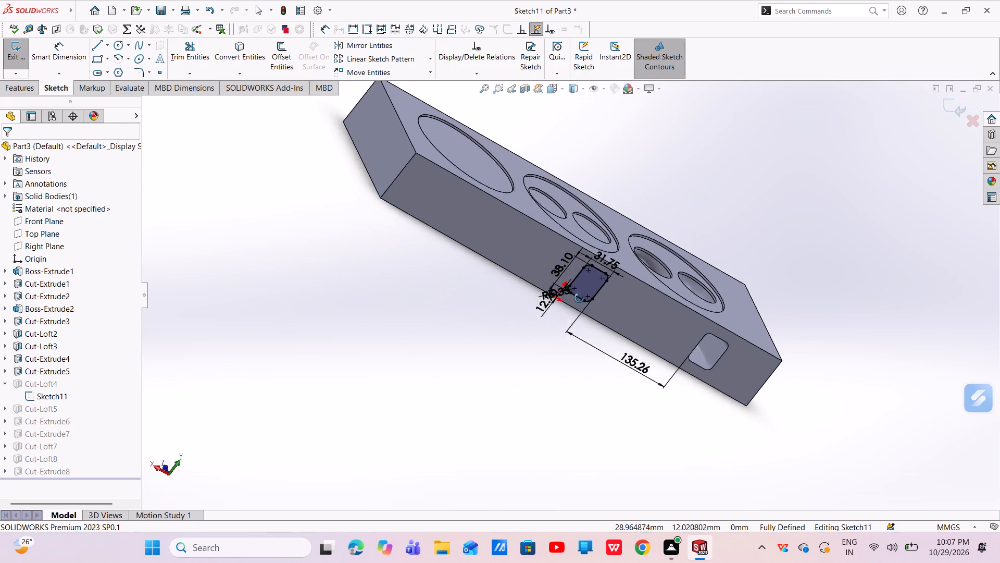
pyautogui.moveTo(579, 298); pyautogui.dragTo(476, 404, button='middle')
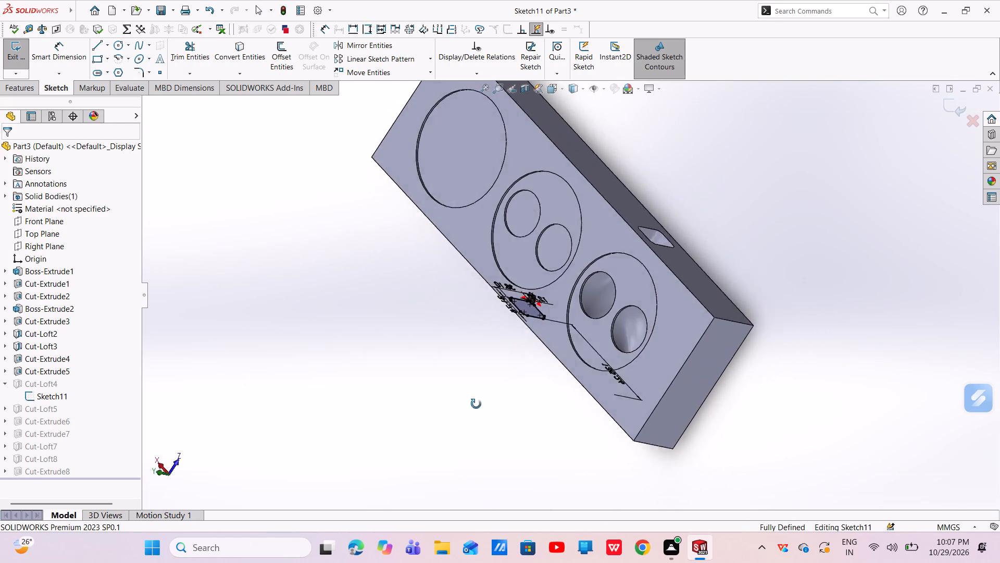
pyautogui.moveTo(476, 404); pyautogui.dragTo(520, 355, button='middle')
pyautogui.press('Escape')
pyautogui.press('Escape')
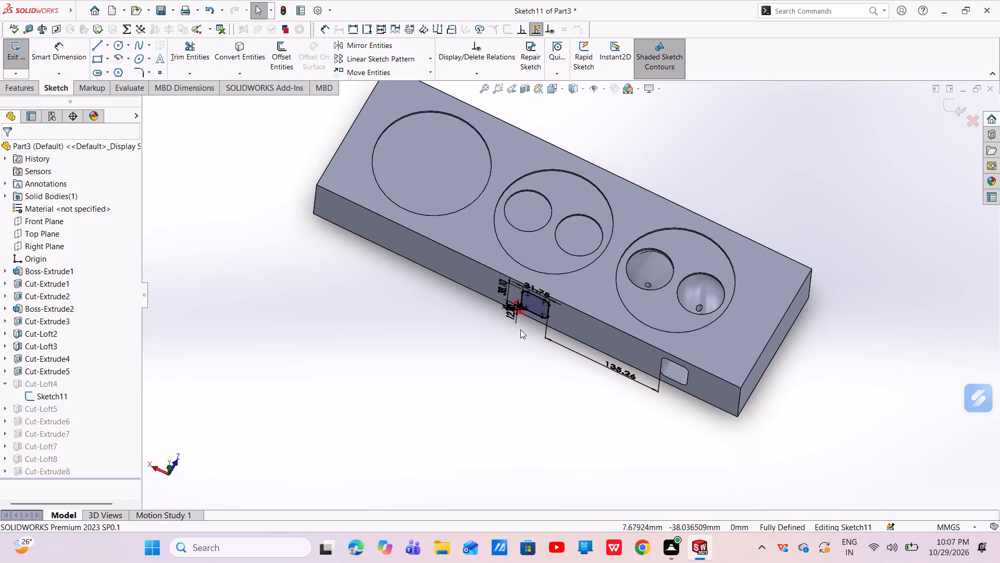
pyautogui.click(945, 107)
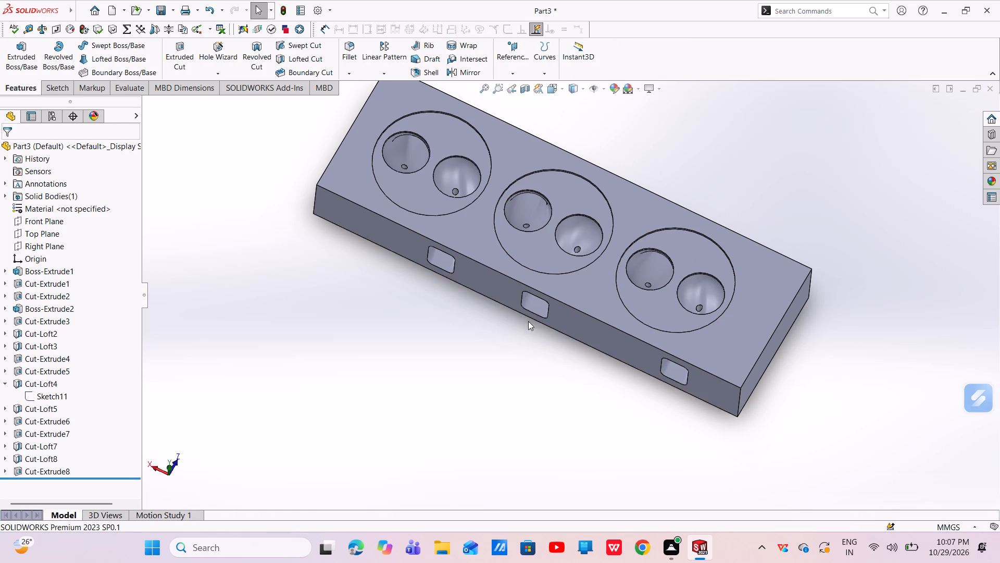
# Move Cut-Loft8 below Cut-Extrude8 in the feature order.
pyautogui.scroll(-6, 14, 436)
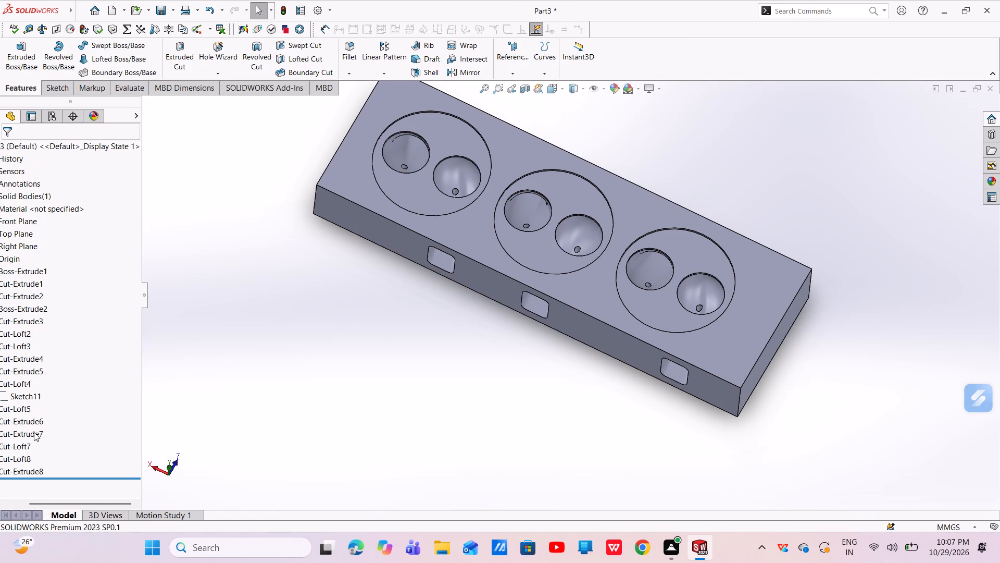
pyautogui.click(19, 455)
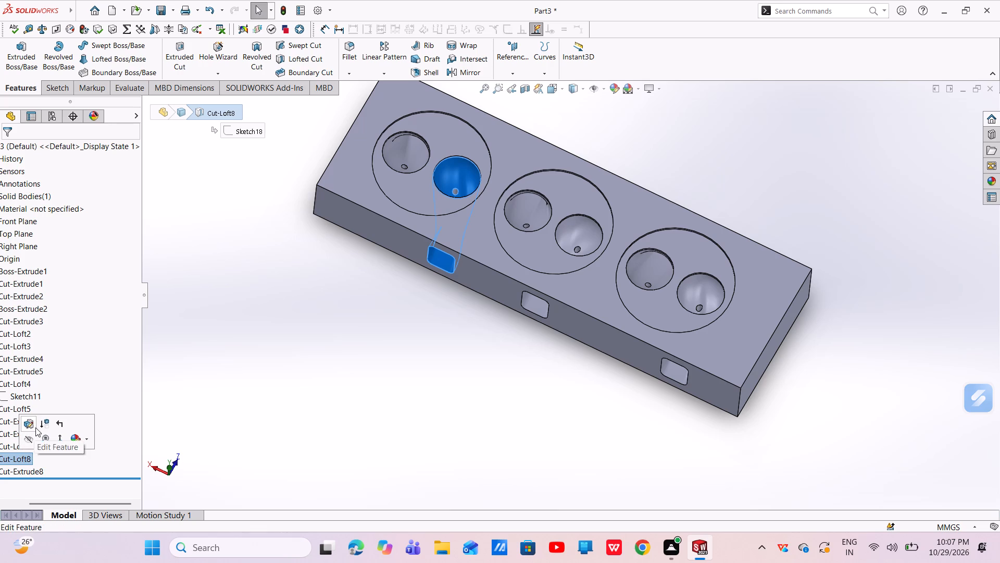
pyautogui.moveTo(21, 458); pyautogui.dragTo(64, 476)
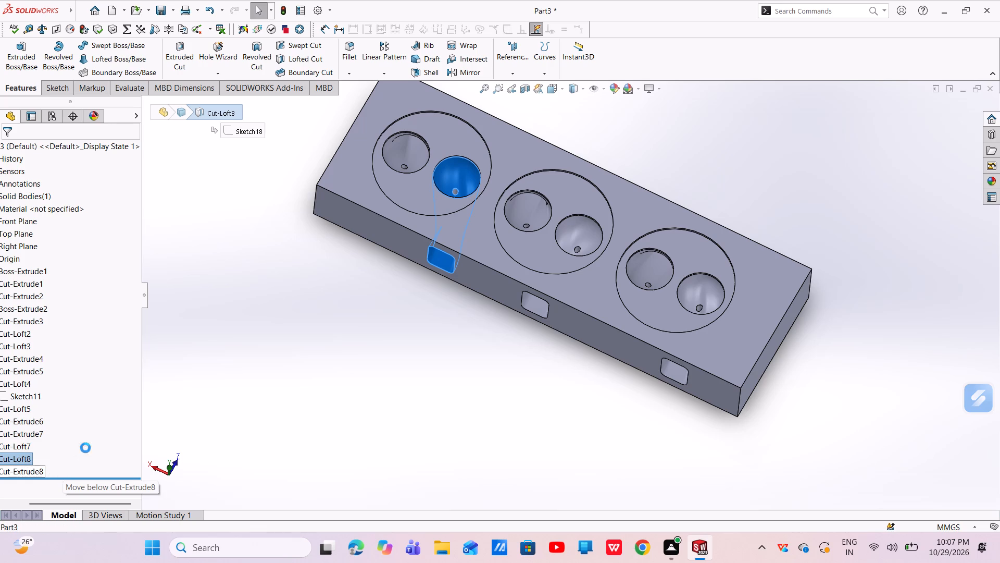
pyautogui.press('Escape')
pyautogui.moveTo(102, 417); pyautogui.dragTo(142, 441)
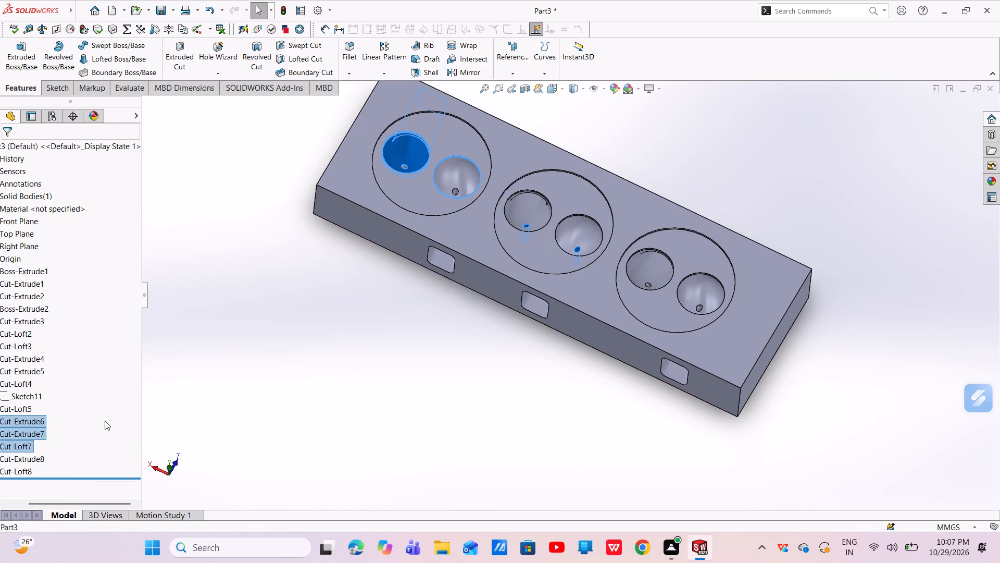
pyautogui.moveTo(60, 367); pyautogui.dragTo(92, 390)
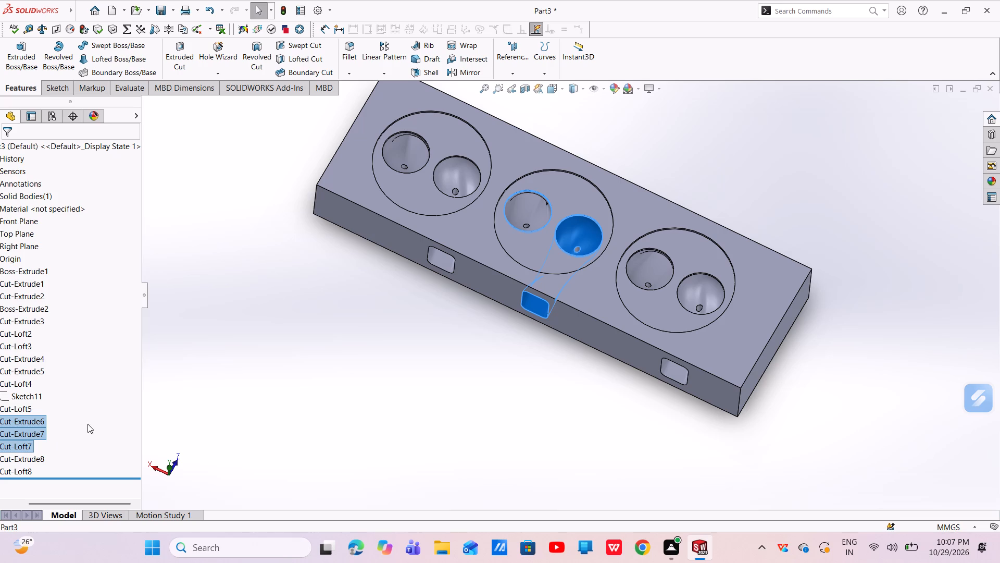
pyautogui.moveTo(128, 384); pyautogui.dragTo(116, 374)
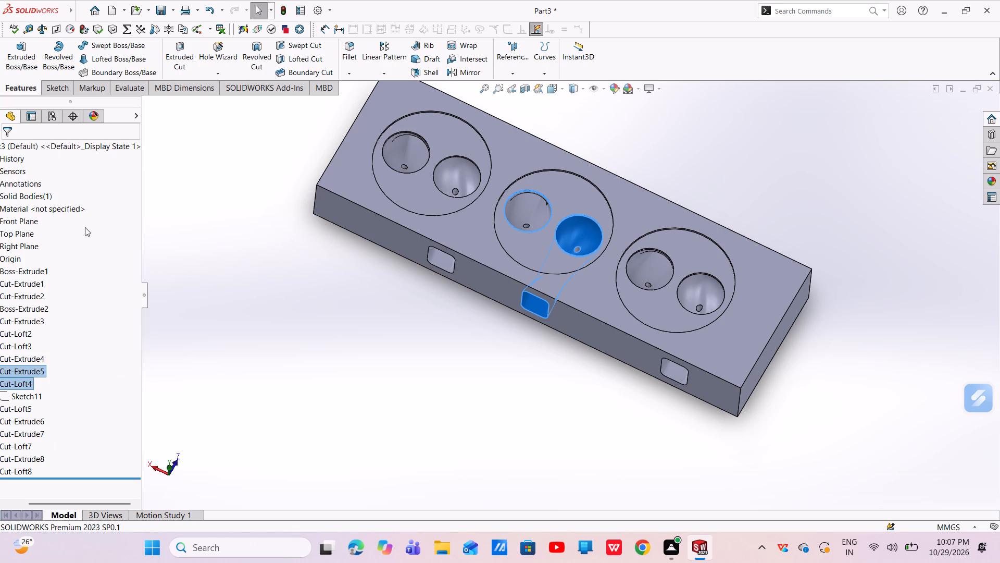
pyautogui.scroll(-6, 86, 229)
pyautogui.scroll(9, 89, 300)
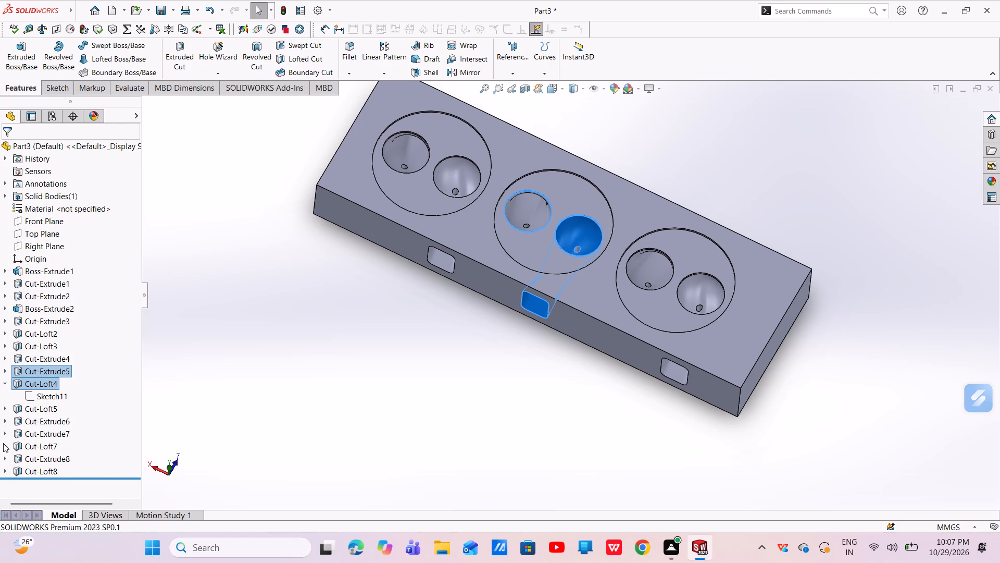
# Open the sketch of Cut-Loft8 for editing and delete the horizontal dimension between the block's end and the rounded opening.
pyautogui.click(3, 443)
pyautogui.click(41, 459)
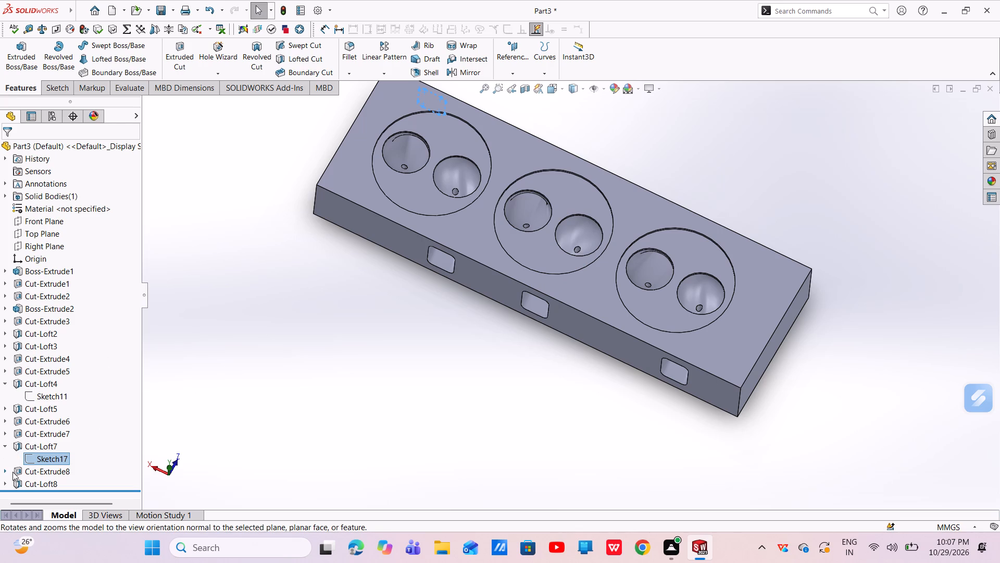
pyautogui.click(3, 482)
pyautogui.click(39, 486)
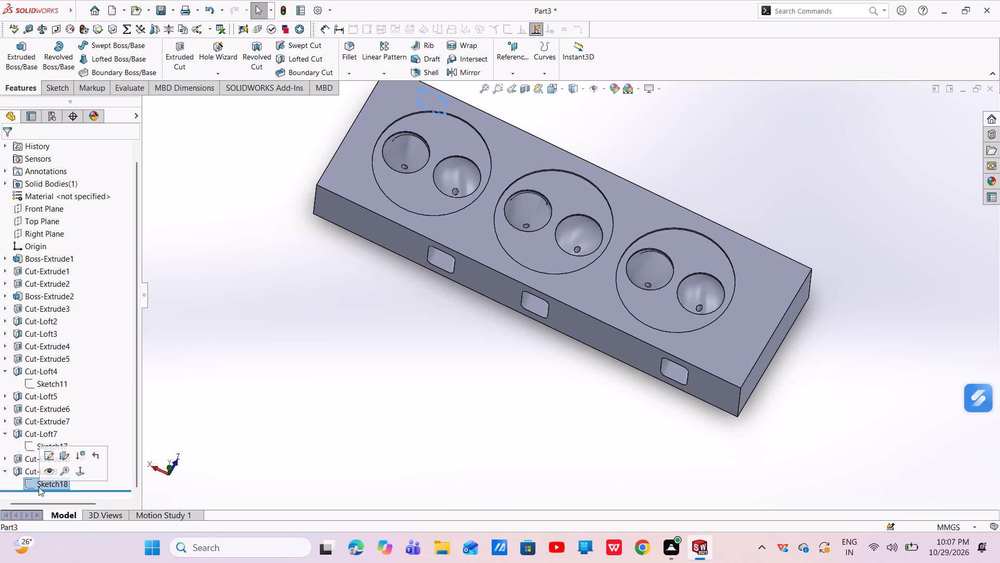
pyautogui.click(48, 460)
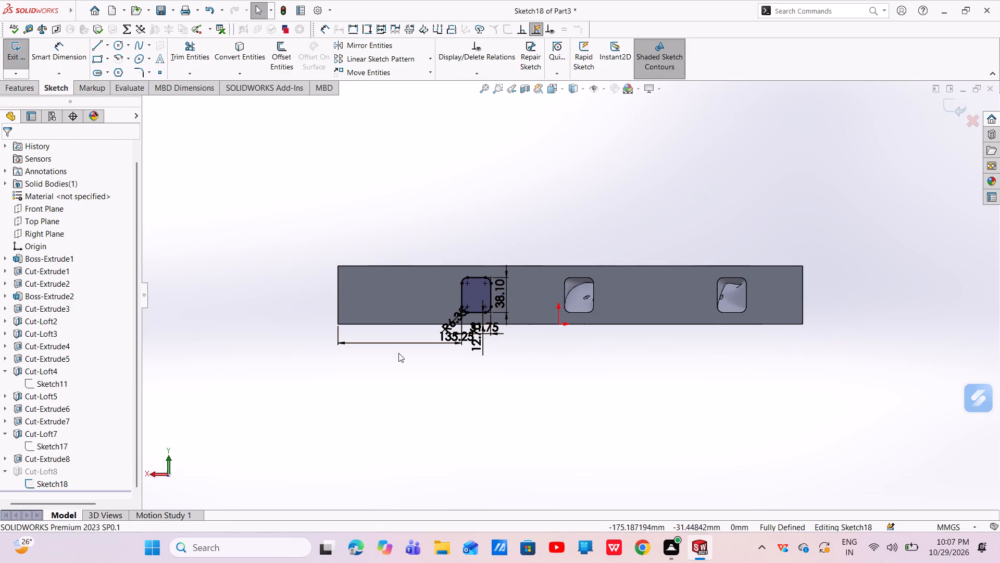
pyautogui.click(395, 341)
pyautogui.rightClick(394, 341)
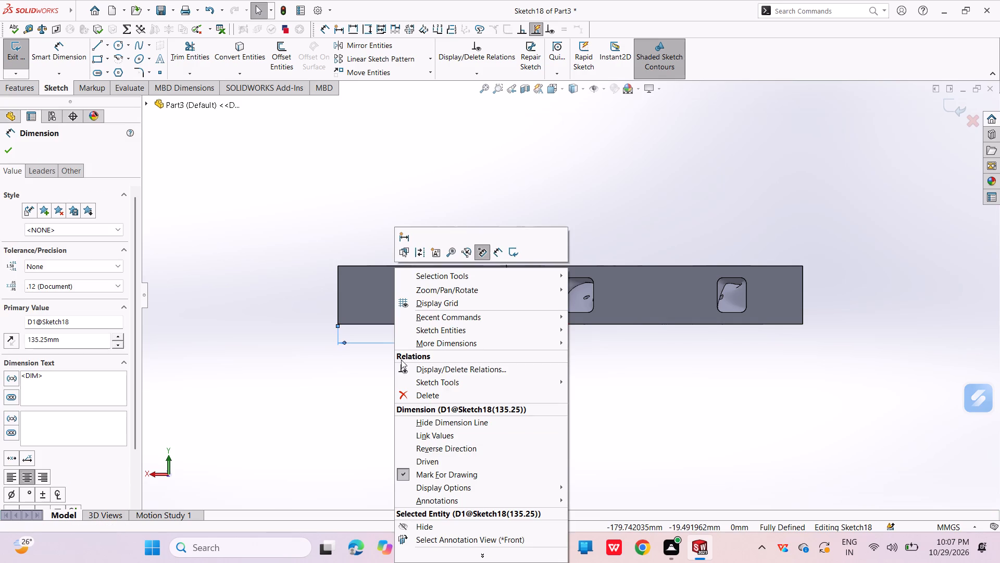
pyautogui.click(405, 394)
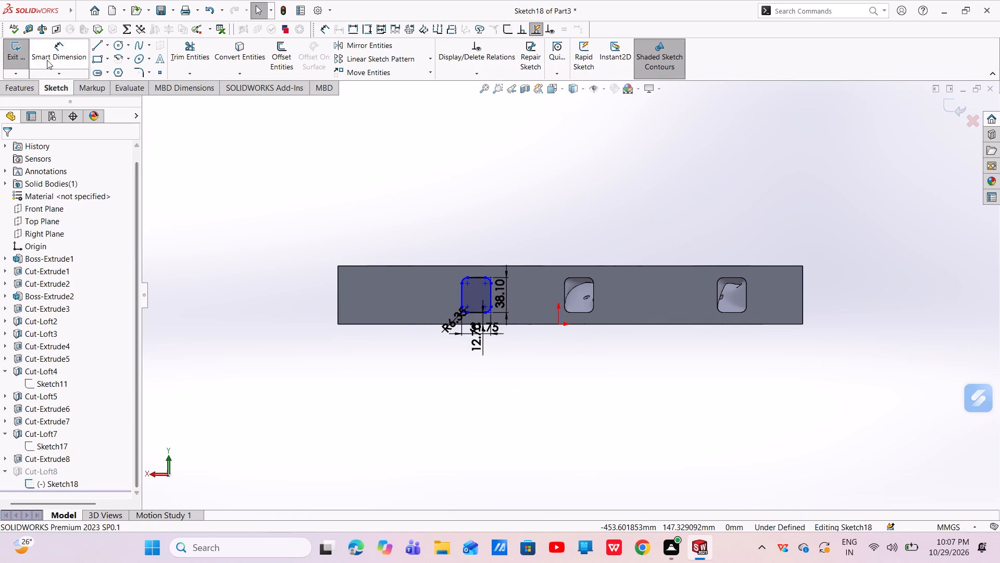
# Dimension the sketched opening 135.23 mm from the facing edge of the middle opening and exit the sketch.
pyautogui.click(51, 58)
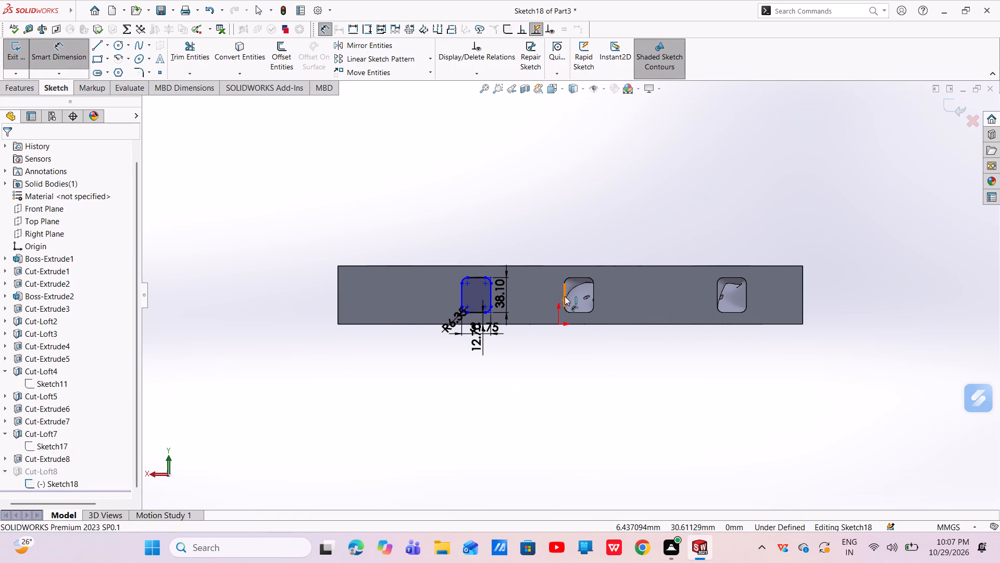
pyautogui.click(563, 296)
pyautogui.click(490, 295)
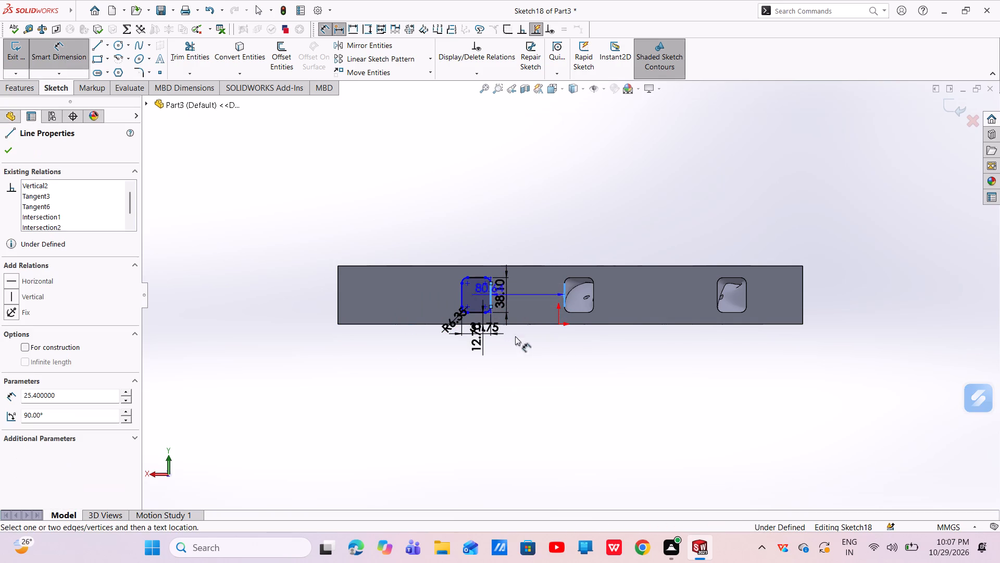
pyautogui.click(518, 361)
pyautogui.press('BackSpace')
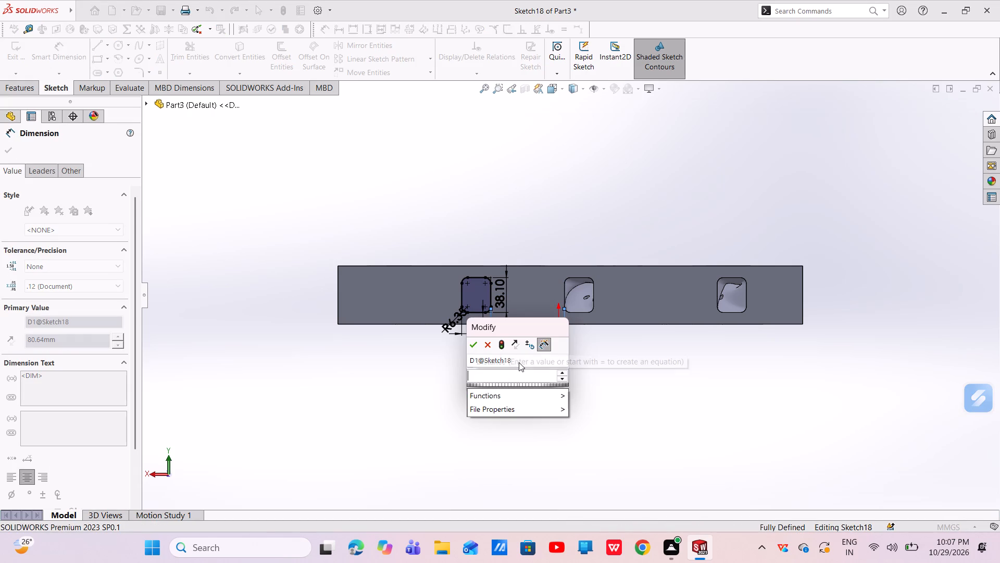
pyautogui.write('135.23')
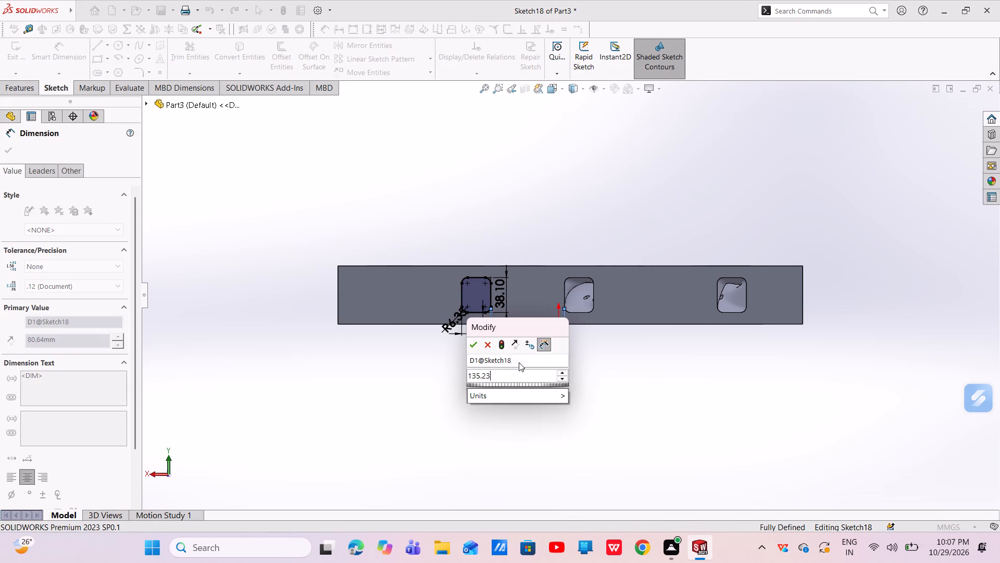
pyautogui.press('Return')
pyautogui.press('Escape')
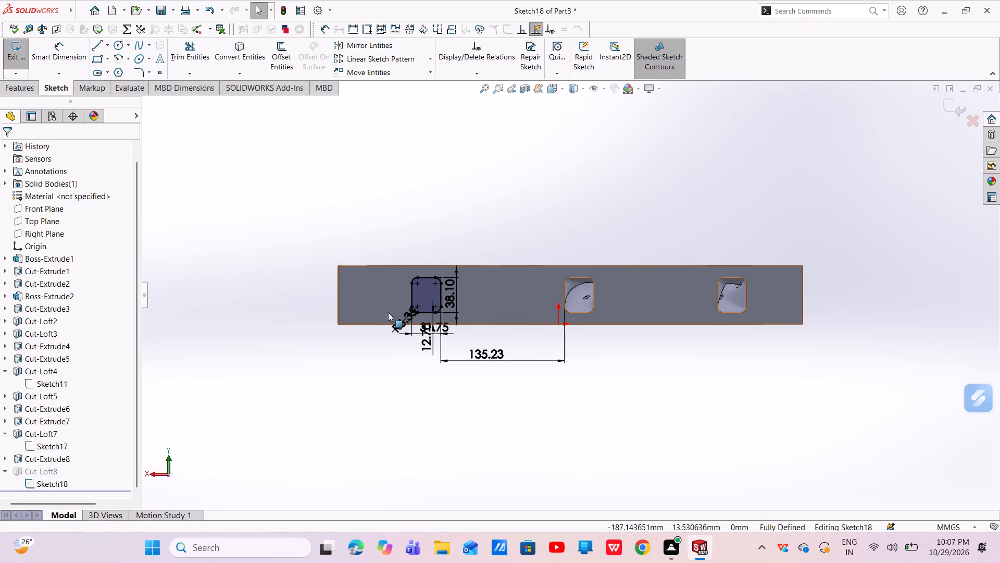
pyautogui.click(951, 106)
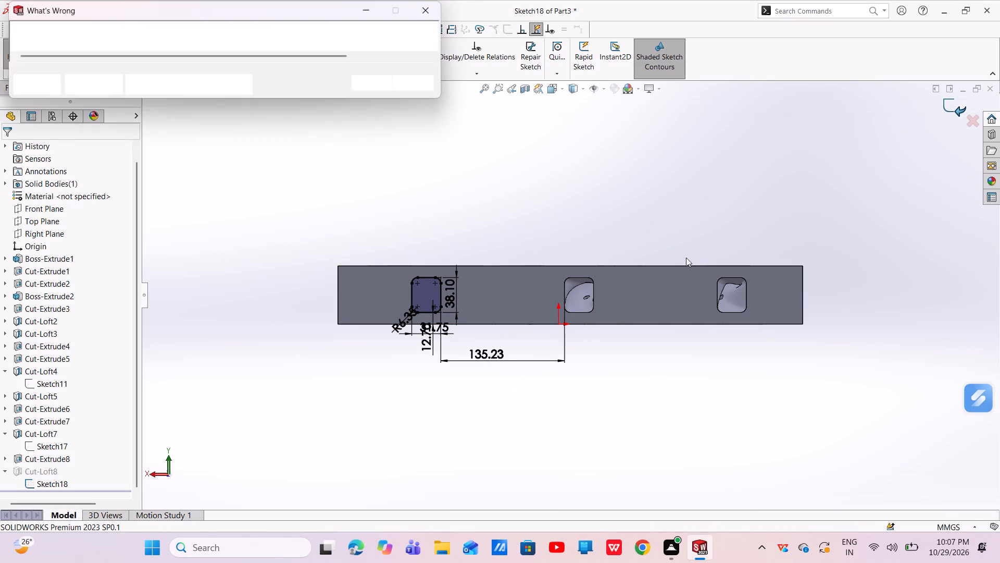
pyautogui.click(369, 88)
# Examine the side openings and the circular pockets of the block from several angles after the sketch edit.
pyautogui.scroll(2, 420, 259)
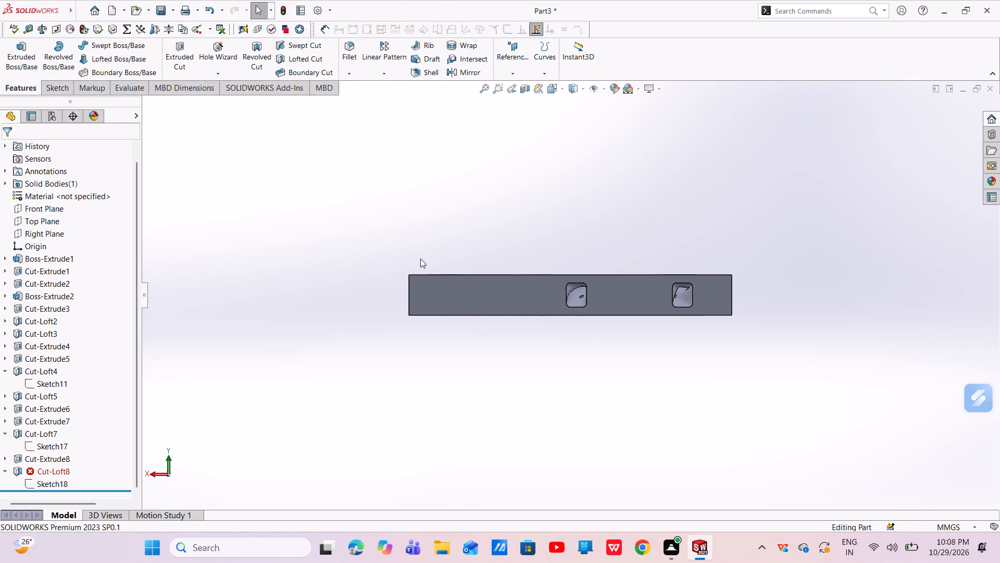
pyautogui.moveTo(453, 271); pyautogui.dragTo(442, 384, button='middle')
pyautogui.scroll(2, 478, 312)
pyautogui.moveTo(480, 323); pyautogui.dragTo(488, 303, button='middle')
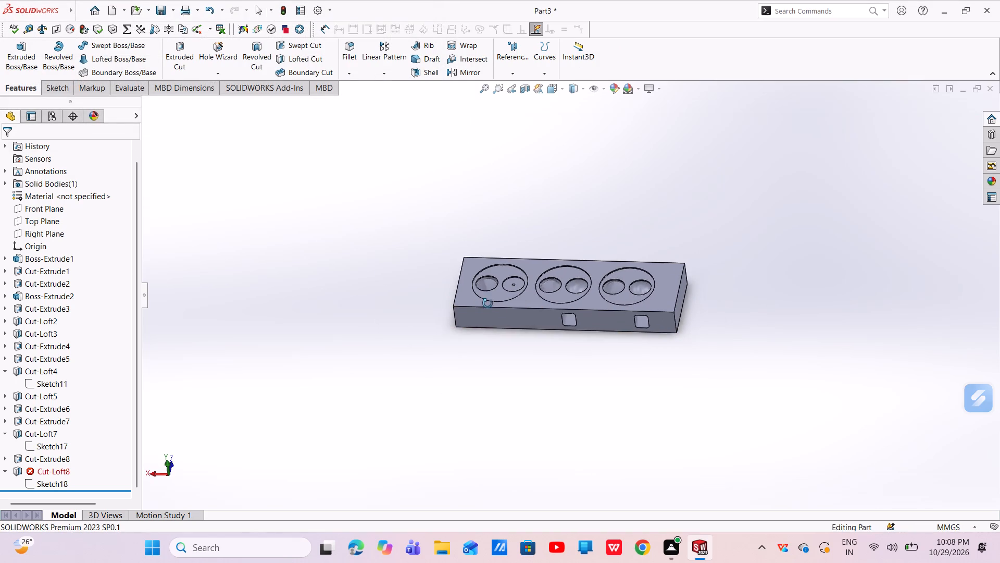
pyautogui.moveTo(488, 303); pyautogui.dragTo(685, 358, button='middle')
pyautogui.scroll(-3, 553, 296)
pyautogui.moveTo(555, 299); pyautogui.dragTo(542, 342, button='middle')
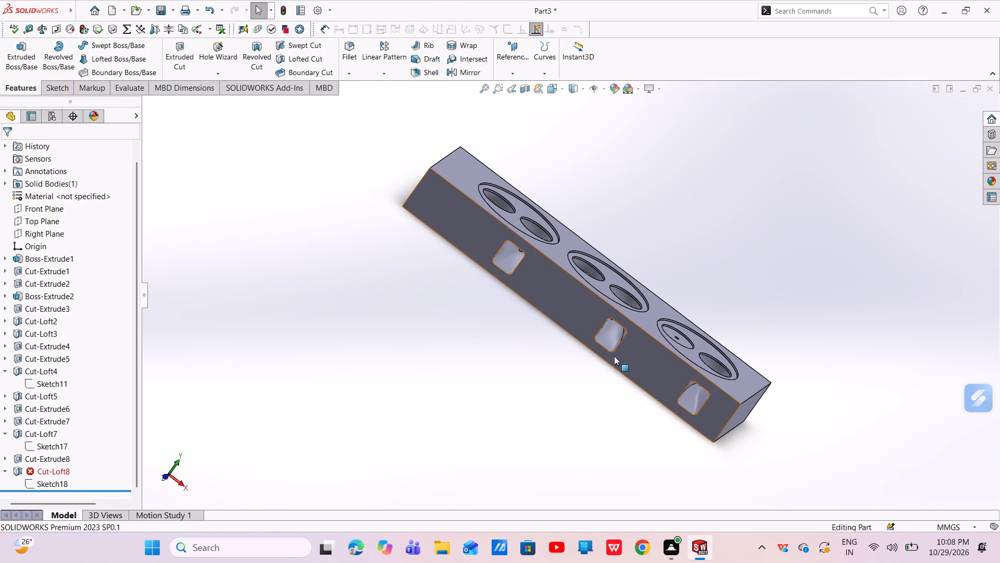
pyautogui.scroll(2, 664, 403)
pyautogui.moveTo(663, 390); pyautogui.dragTo(705, 370, button='middle')
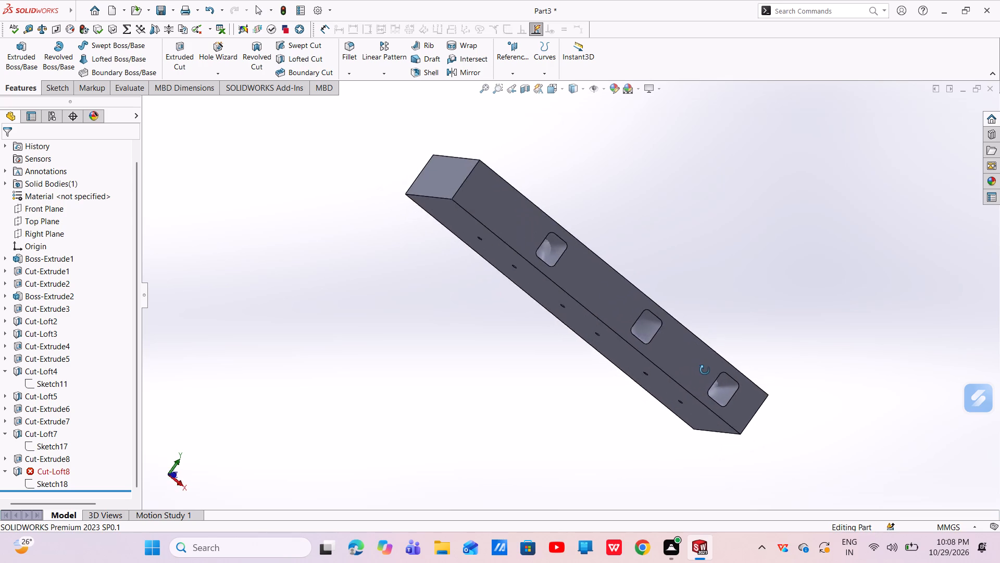
# Delete the failed Cut-Loft8 feature from the block while keeping its profile sketch, Sketch18.
pyautogui.moveTo(705, 370); pyautogui.dragTo(511, 341, button='middle')
pyautogui.scroll(2, 595, 322)
pyautogui.moveTo(544, 308); pyautogui.dragTo(497, 316, button='middle')
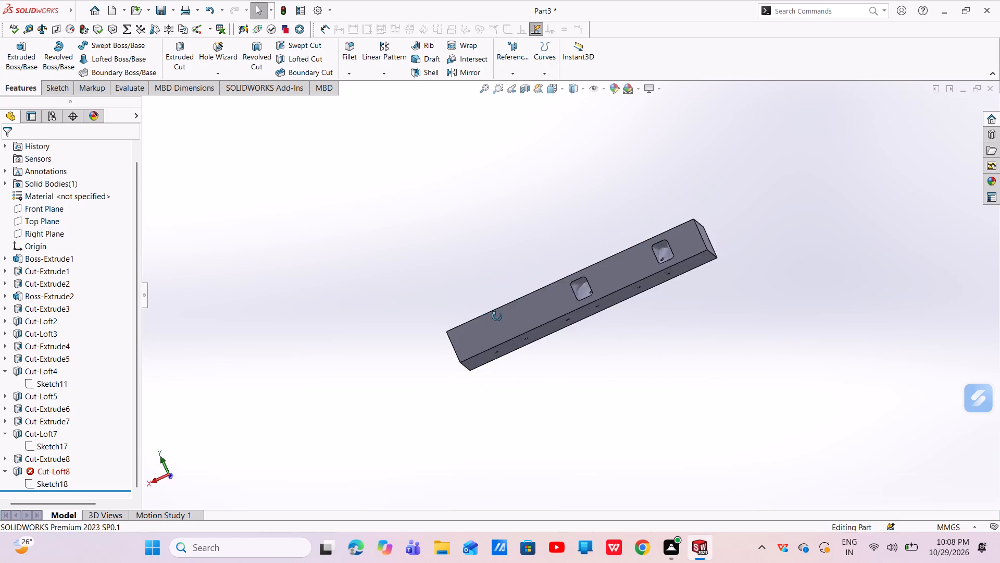
pyautogui.moveTo(497, 316); pyautogui.dragTo(507, 393, button='middle')
pyautogui.scroll(-3, 514, 359)
pyautogui.scroll(2, 515, 354)
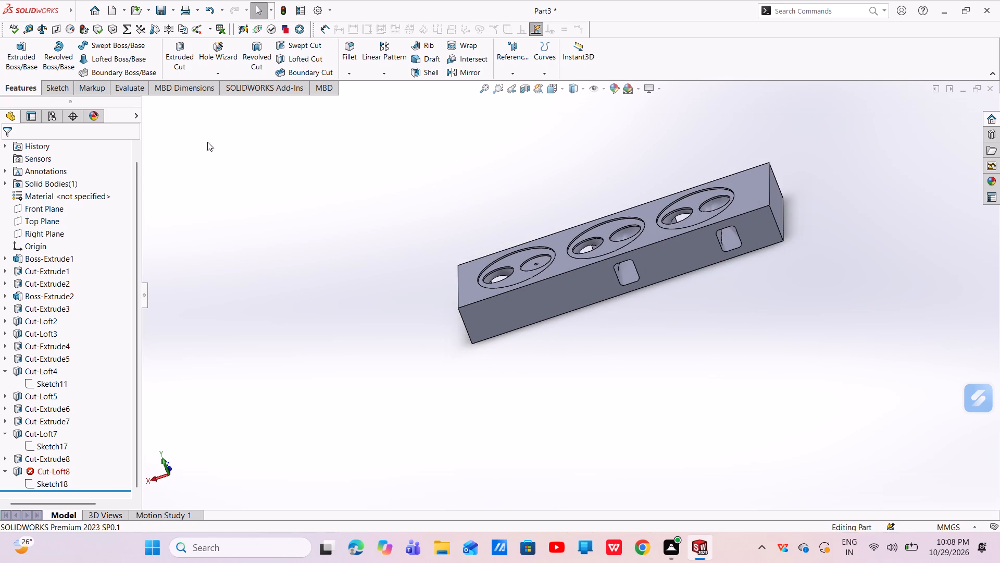
pyautogui.click(46, 470)
pyautogui.rightClick(45, 469)
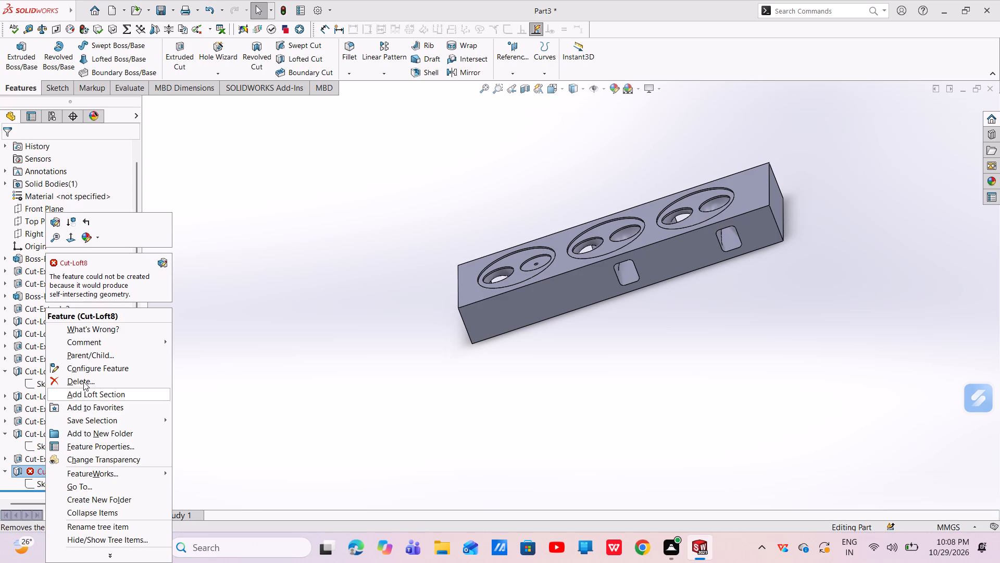
pyautogui.click(83, 381)
pyautogui.click(573, 207)
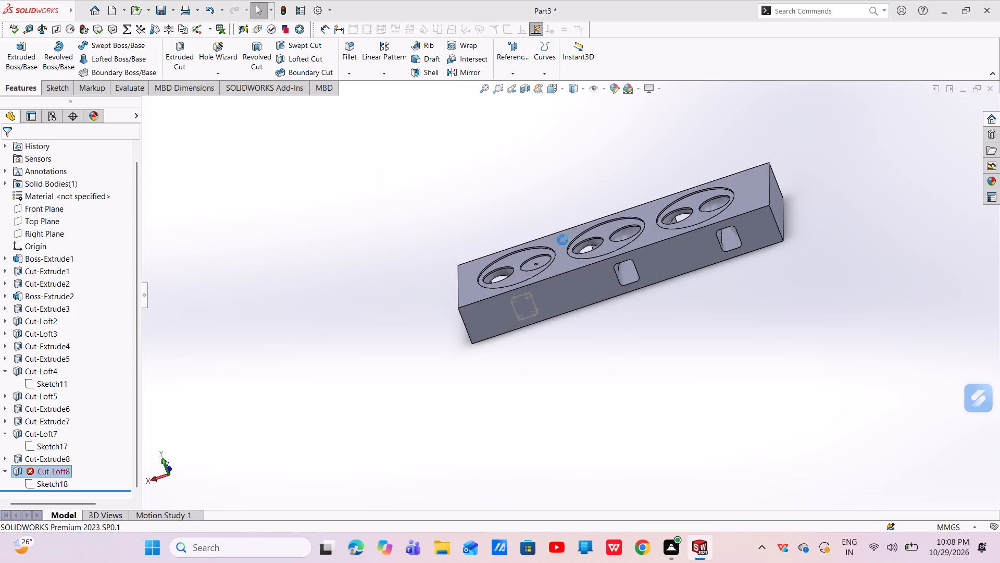
# Open Sketch18 of the rounded side opening to check its dimensions, and exit the sketch.
pyautogui.scroll(-5, 573, 308)
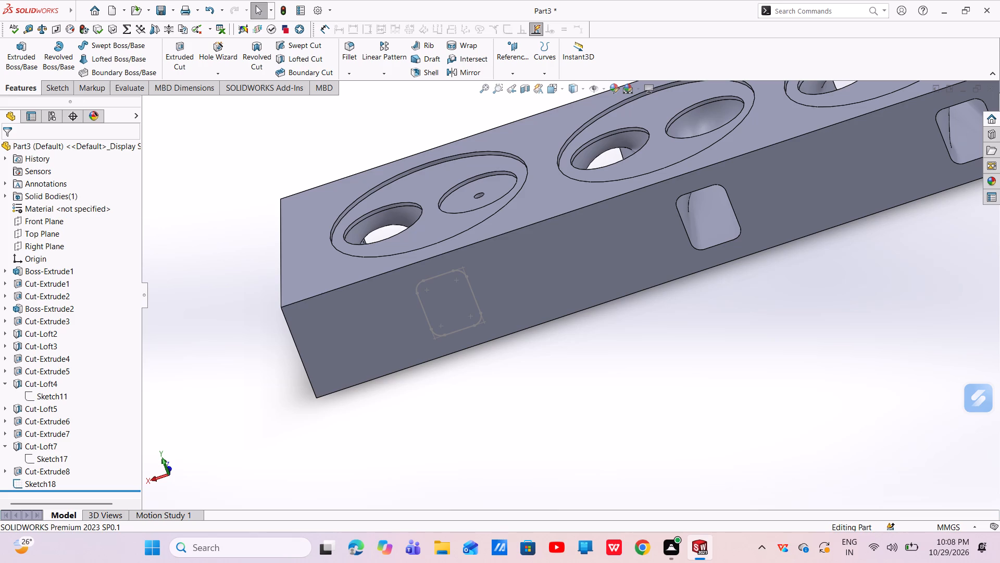
pyautogui.click(464, 328)
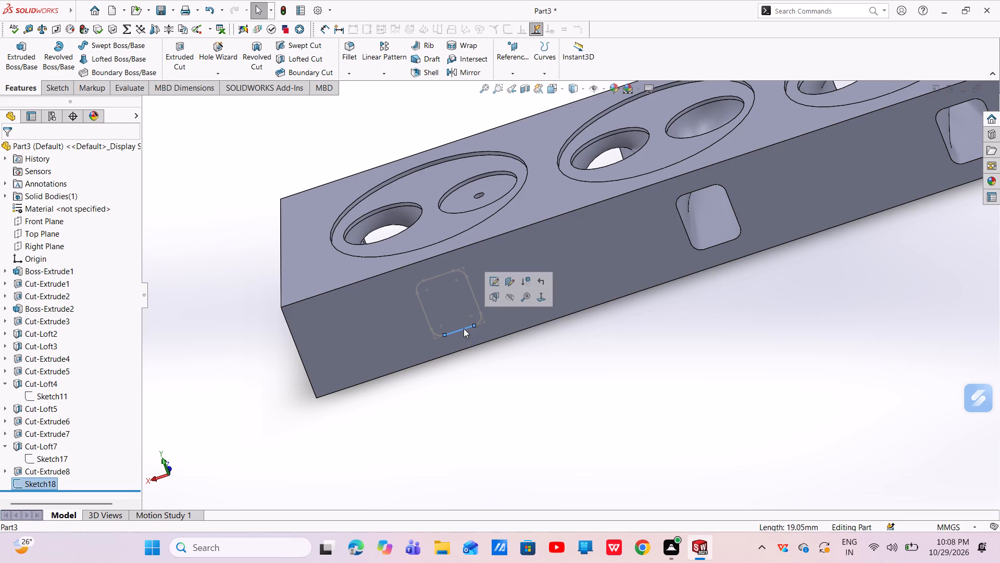
pyautogui.click(489, 277)
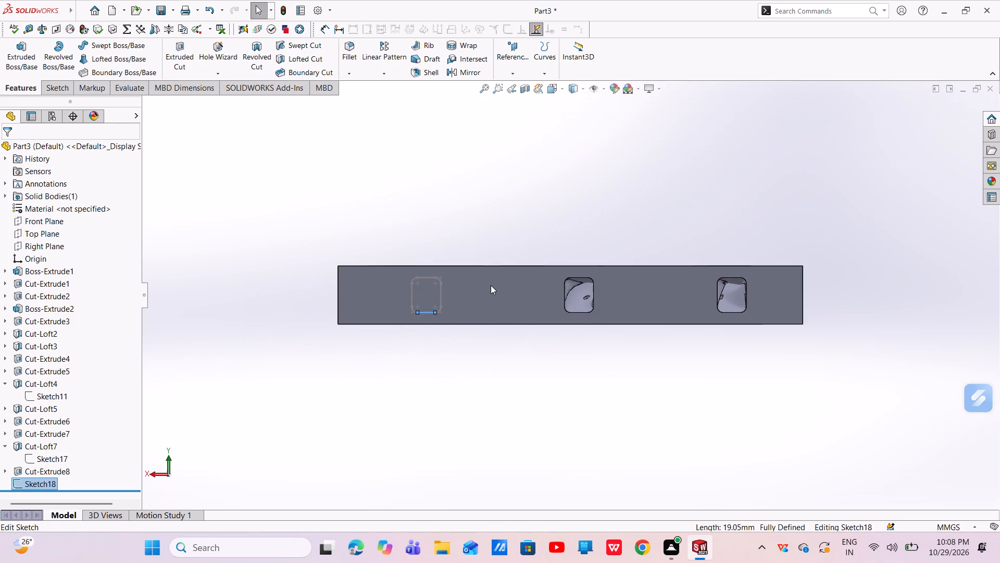
pyautogui.press('Escape')
pyautogui.press('Escape')
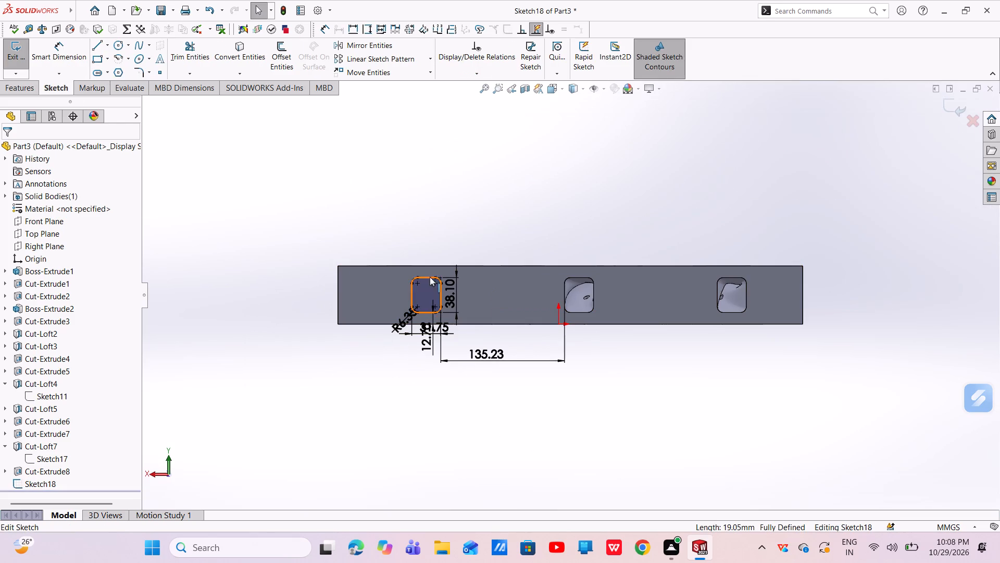
pyautogui.click(953, 113)
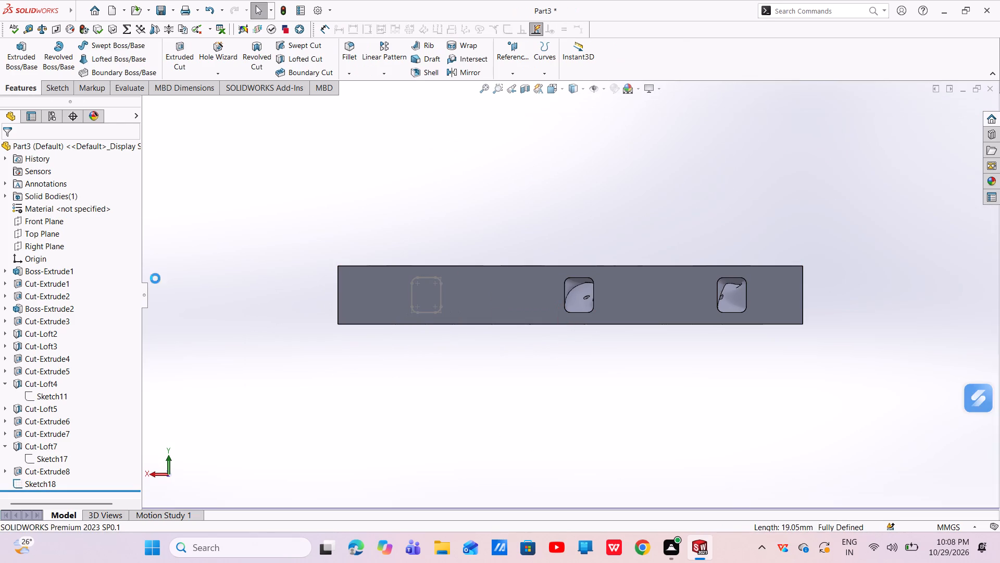
# Start a lofted cut with Sketch18 and the rim of the circular recess containing the small hole as profiles.
pyautogui.scroll(2, 61, 314)
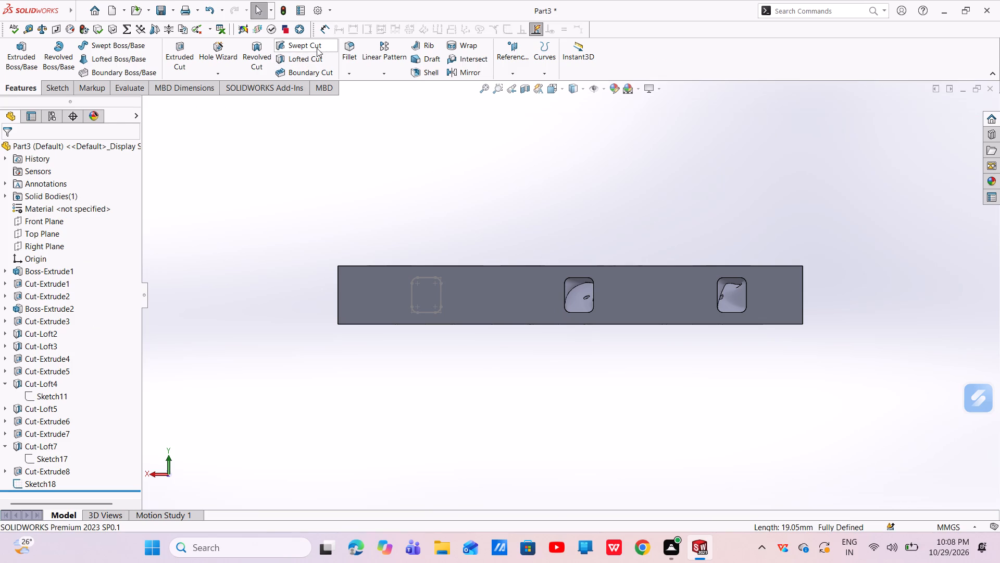
pyautogui.click(296, 59)
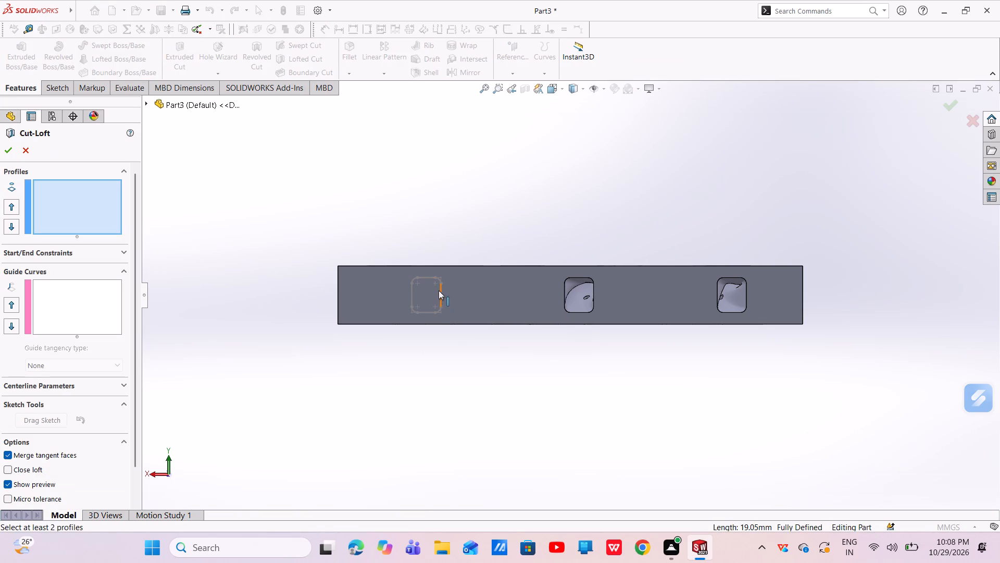
pyautogui.click(427, 276)
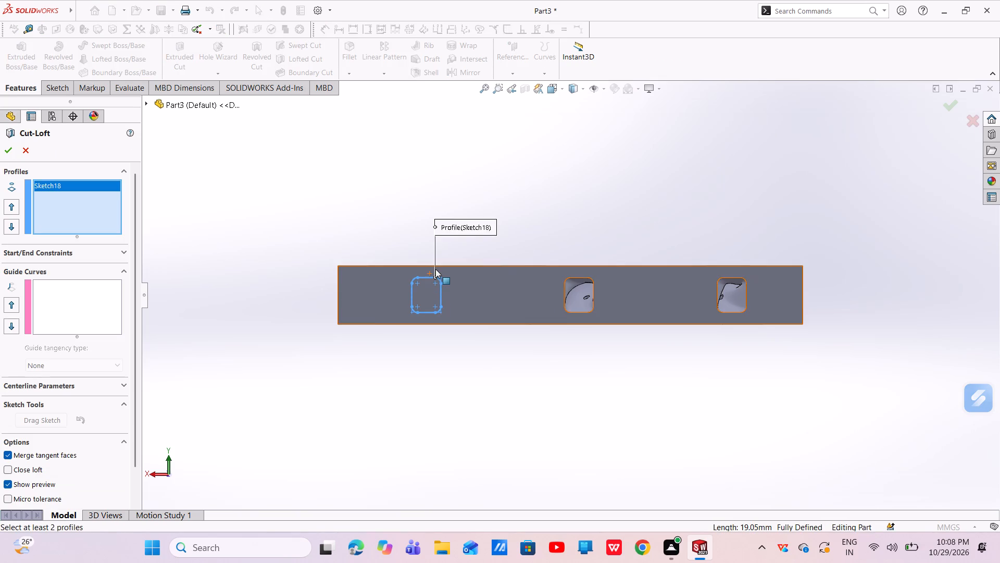
pyautogui.scroll(2, 435, 269)
pyautogui.moveTo(458, 303); pyautogui.dragTo(458, 407, button='middle')
pyautogui.scroll(-6, 510, 258)
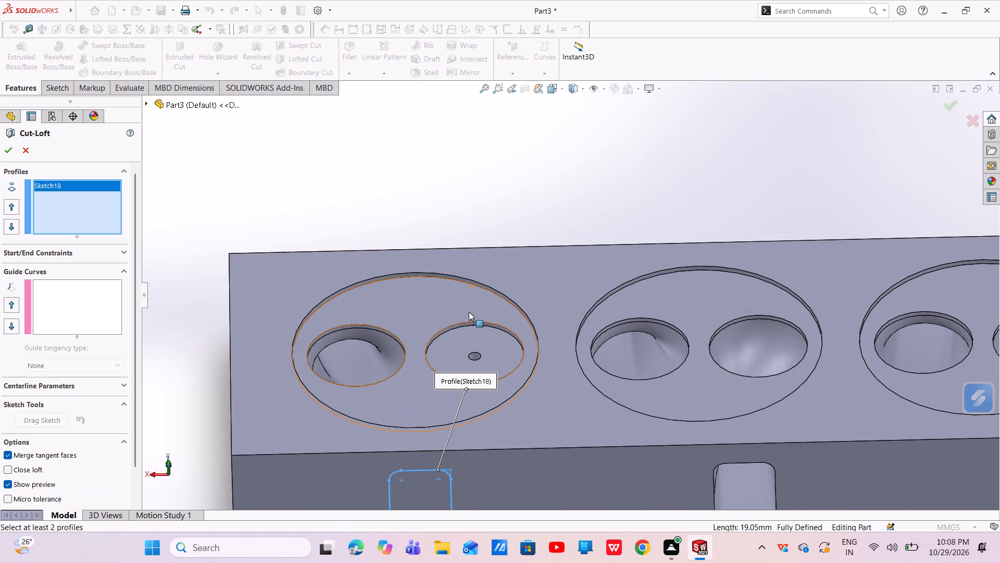
pyautogui.click(454, 329)
pyautogui.scroll(3, 441, 401)
# Set both the start and end constraints of the lofted cut to Normal To Profile.
pyautogui.click(110, 254)
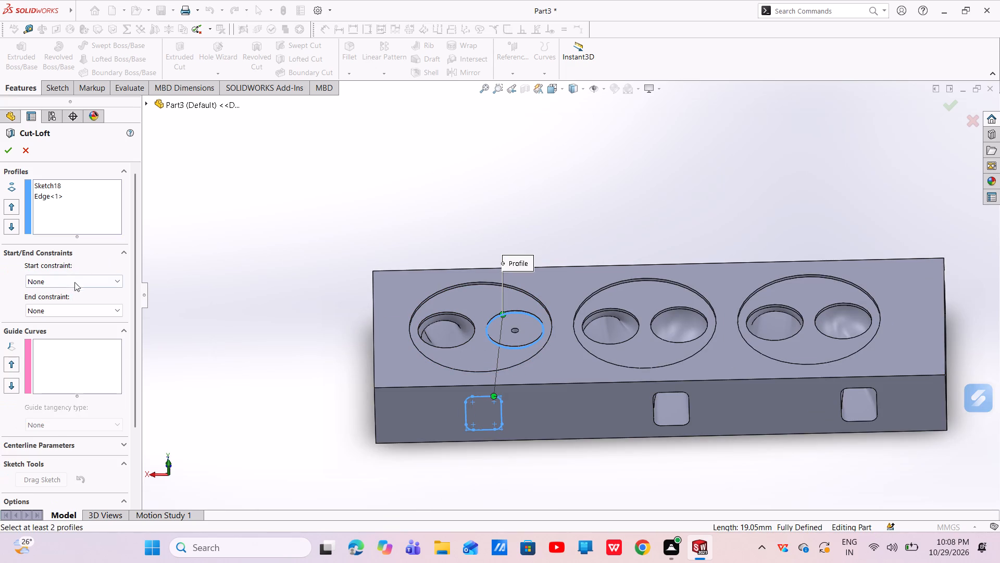
pyautogui.click(76, 277)
pyautogui.click(67, 307)
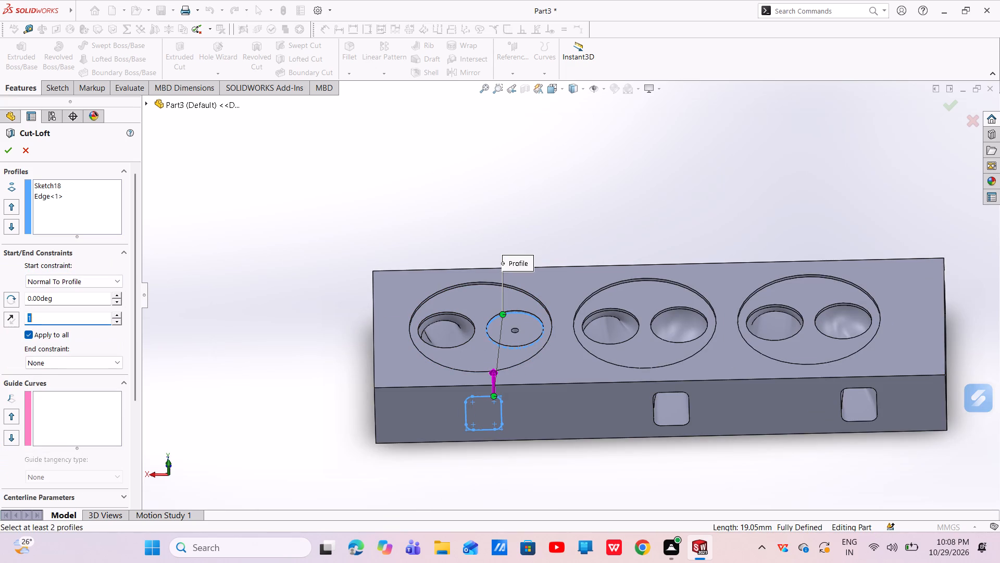
pyautogui.click(62, 359)
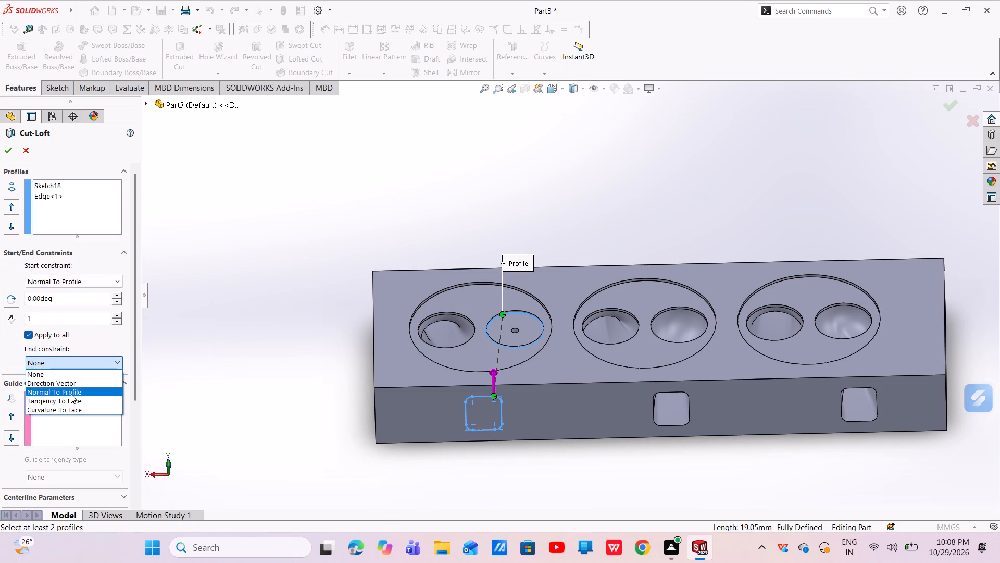
pyautogui.click(73, 389)
# Move the loft connector on the rounded profile to its lower corner nearer the middle opening and complete the lofted cut.
pyautogui.scroll(-1, 493, 387)
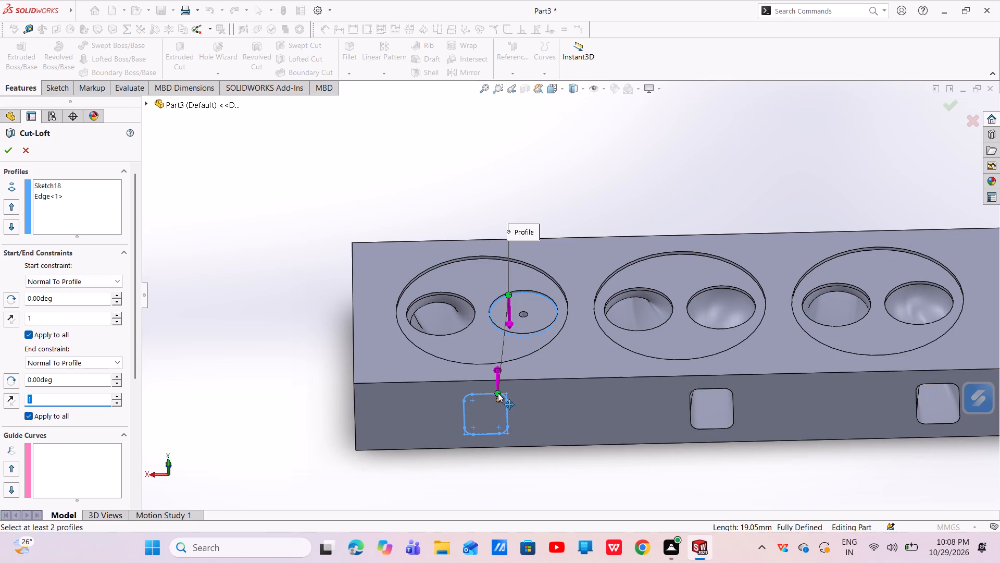
pyautogui.moveTo(496, 392); pyautogui.dragTo(505, 398)
pyautogui.moveTo(504, 400); pyautogui.dragTo(511, 428)
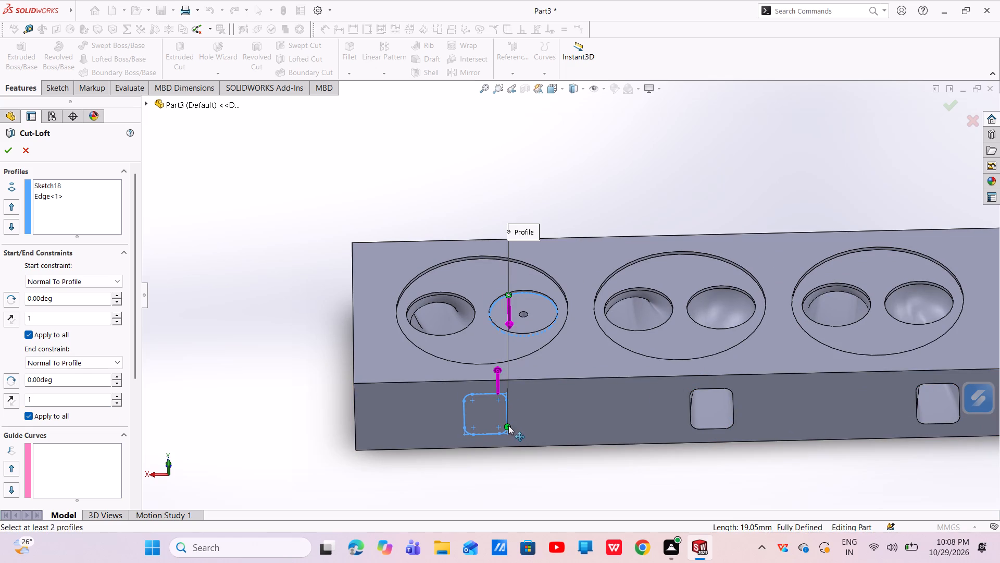
pyautogui.moveTo(507, 426); pyautogui.dragTo(501, 442)
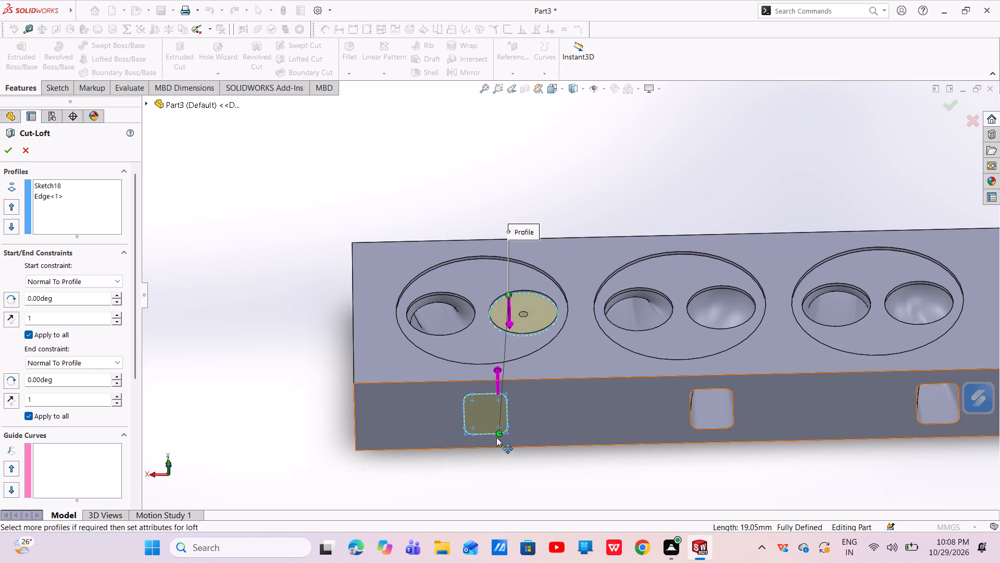
pyautogui.click(7, 152)
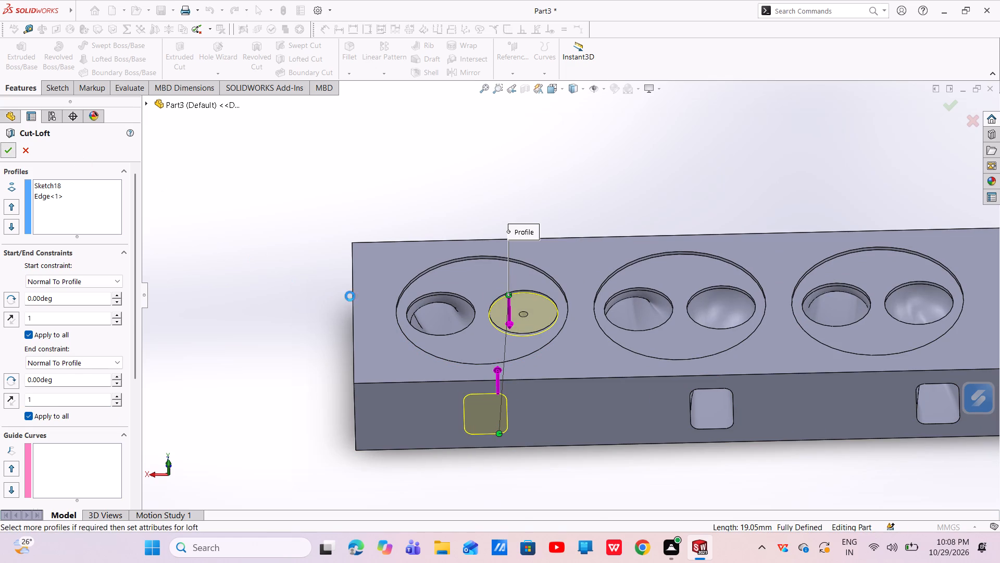
# Examine the new lofted cut and the spacing of the three side openings from several angles.
pyautogui.scroll(3, 548, 376)
pyautogui.moveTo(632, 349); pyautogui.dragTo(632, 347, button='middle')
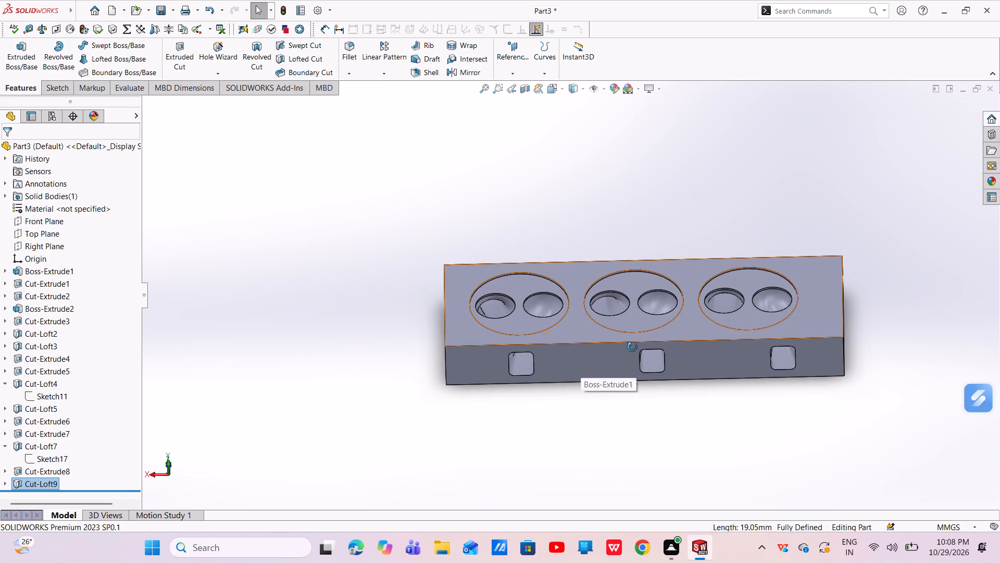
pyautogui.moveTo(632, 347); pyautogui.dragTo(765, 457, button='middle')
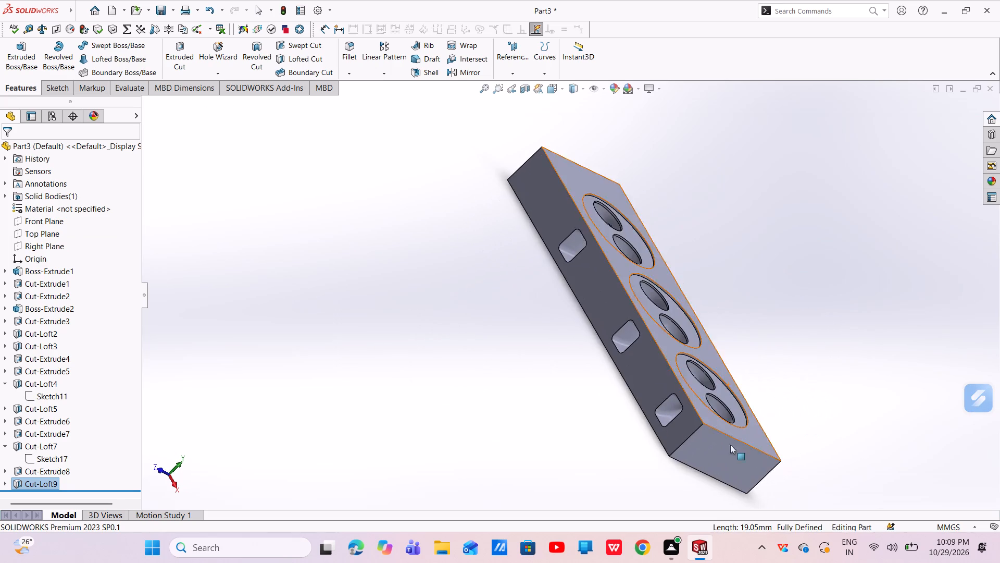
pyautogui.scroll(4, 640, 360)
pyautogui.moveTo(566, 270); pyautogui.dragTo(596, 357, button='middle')
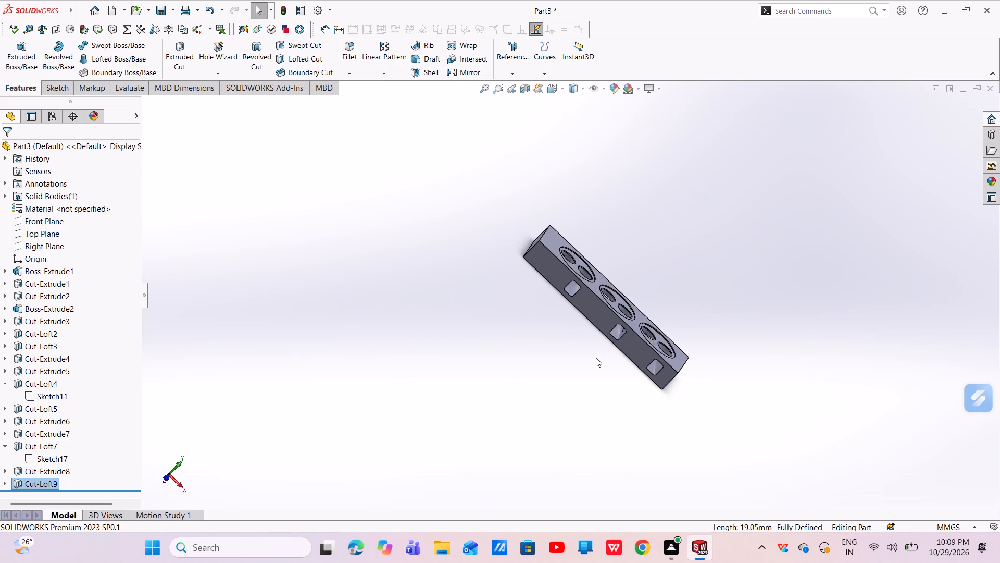
pyautogui.scroll(-4, 622, 361)
pyautogui.moveTo(759, 344); pyautogui.dragTo(758, 342, button='middle')
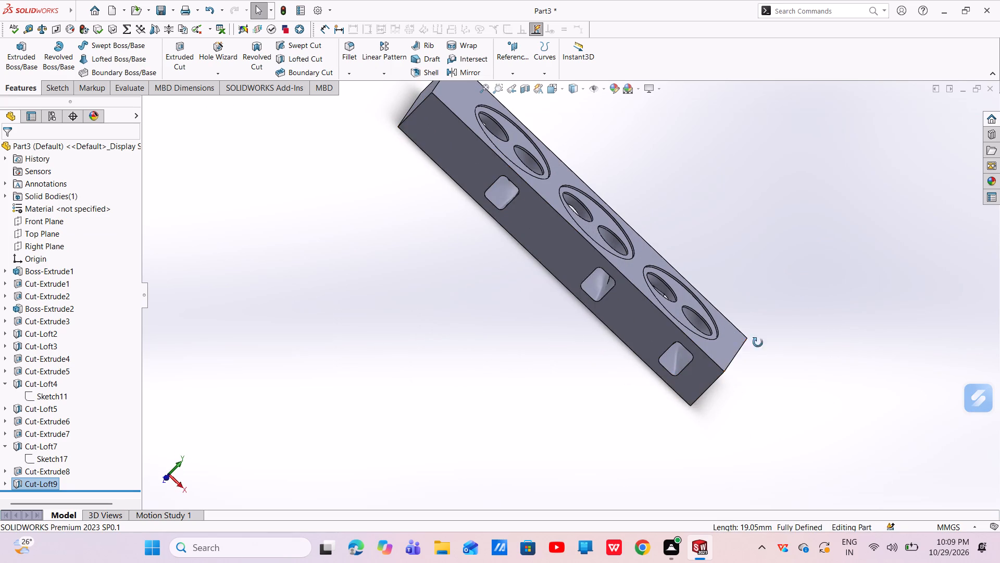
pyautogui.moveTo(758, 342); pyautogui.dragTo(567, 271, button='middle')
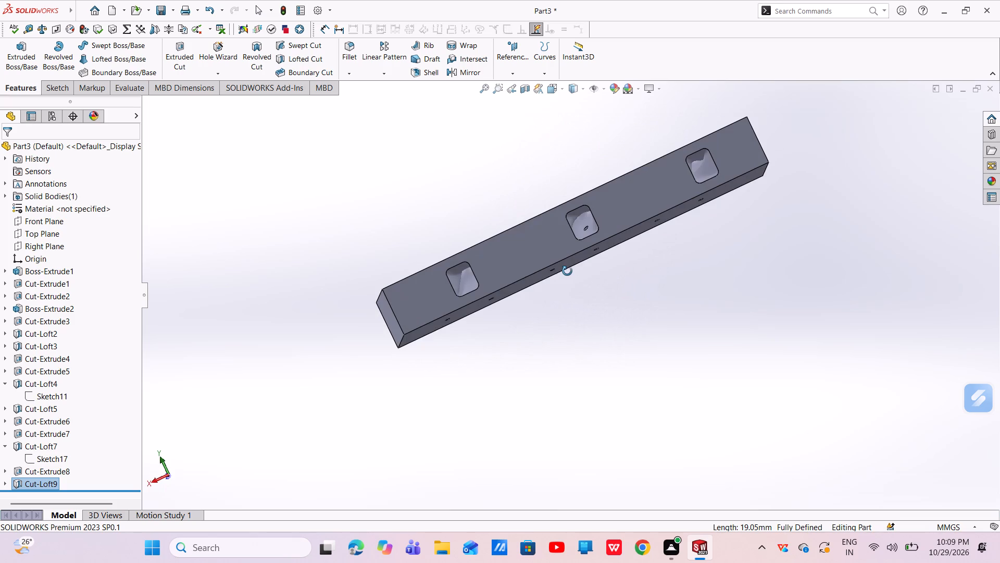
pyautogui.moveTo(567, 271); pyautogui.dragTo(722, 304, button='middle')
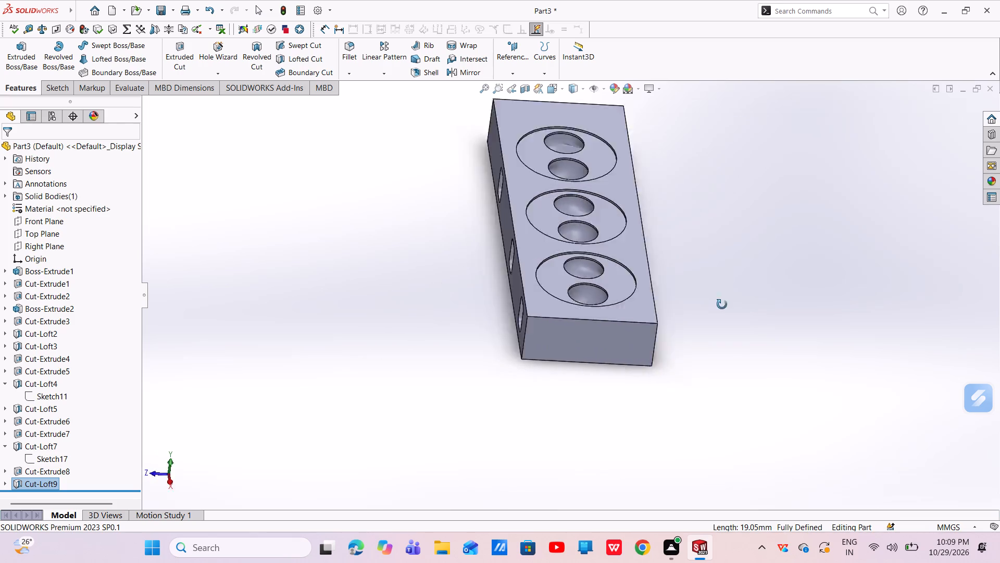
pyautogui.moveTo(722, 304); pyautogui.dragTo(753, 376, button='middle')
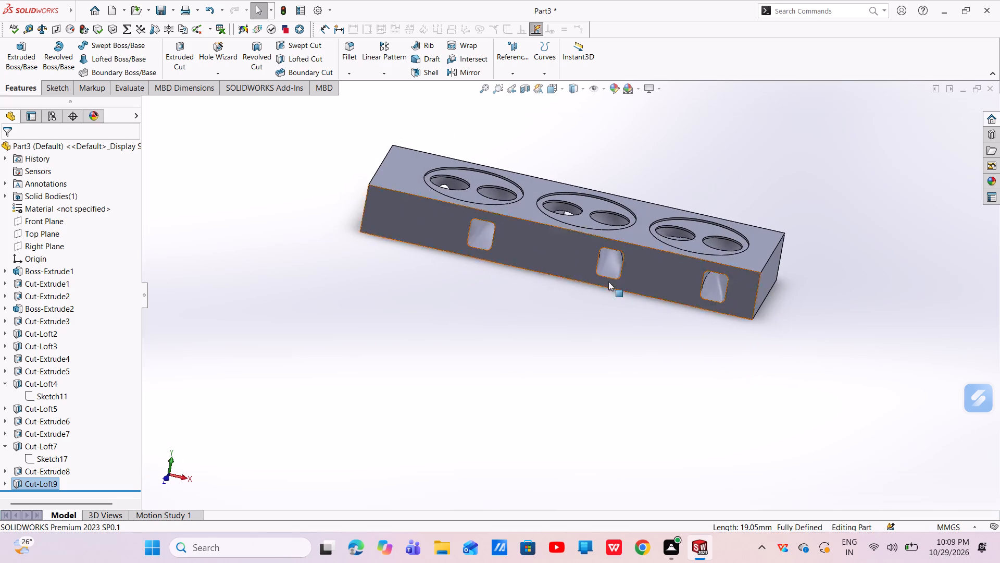
pyautogui.scroll(-2, 598, 274)
pyautogui.scroll(2, 604, 281)
pyautogui.scroll(-2, 626, 305)
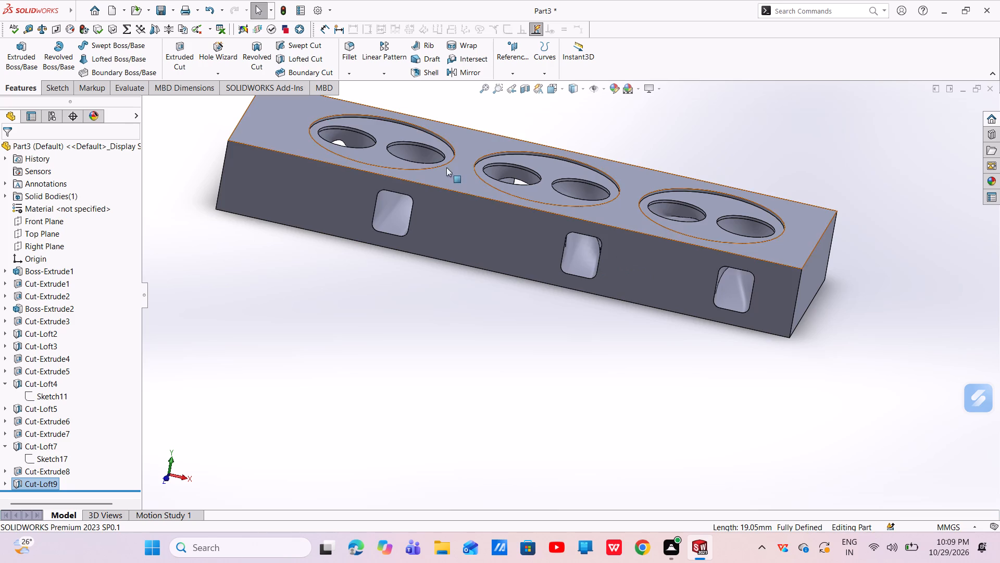
# Open Sketch17 of Cut-Loft7 for editing and delete the horizontal dimension between the rounded opening and the middle opening.
pyautogui.click(39, 448)
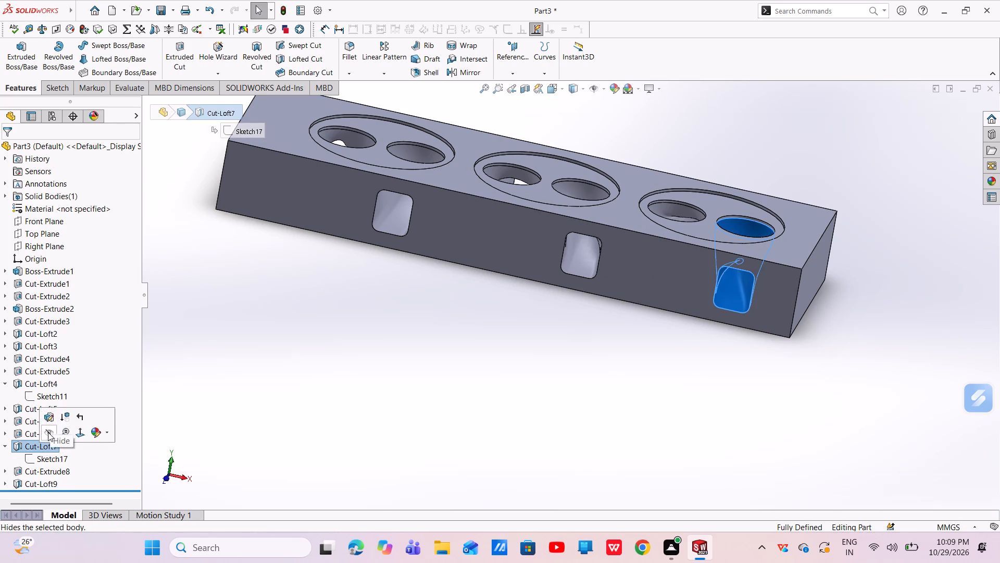
pyautogui.click(3, 444)
pyautogui.click(4, 444)
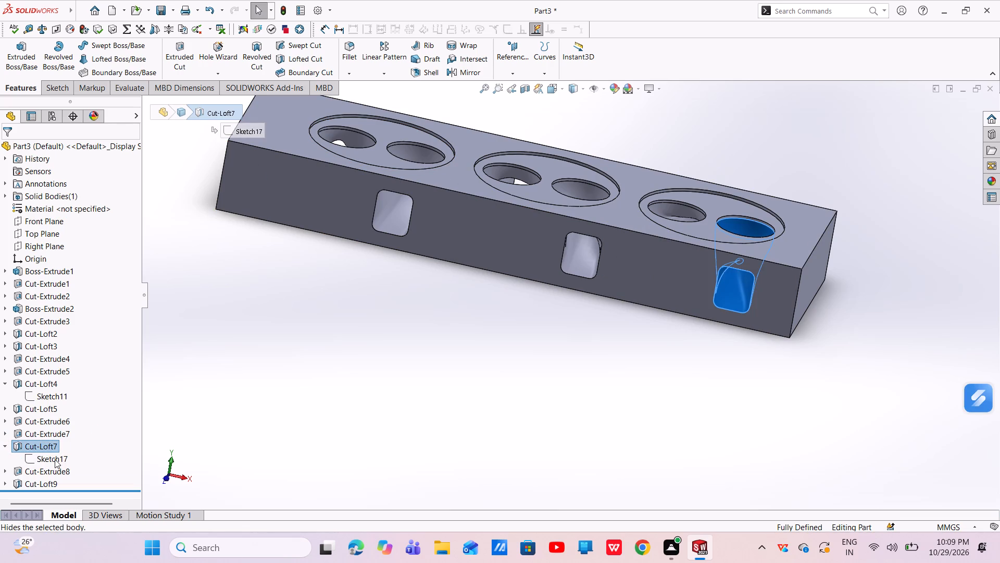
pyautogui.click(55, 459)
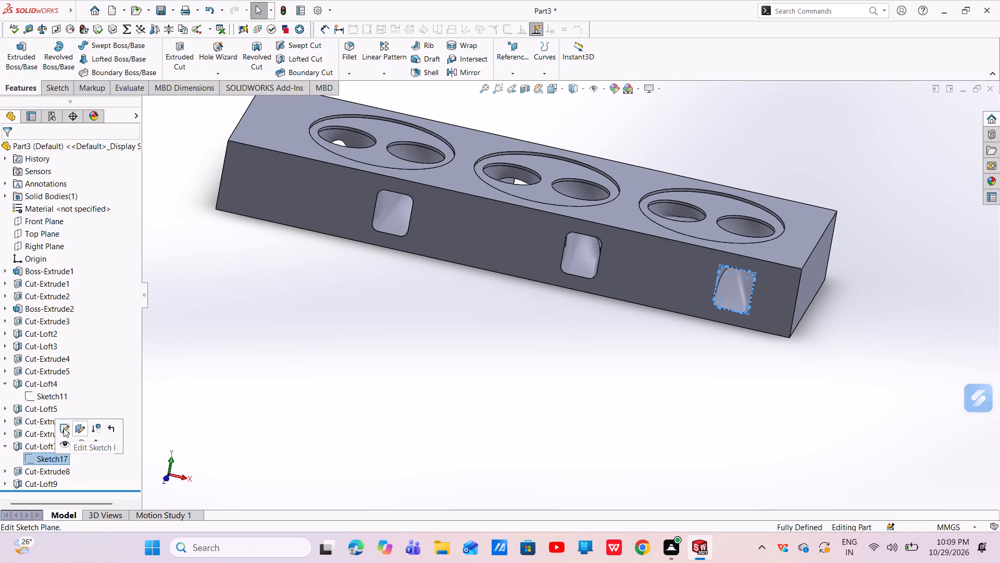
pyautogui.click(64, 428)
pyautogui.scroll(-3, 732, 293)
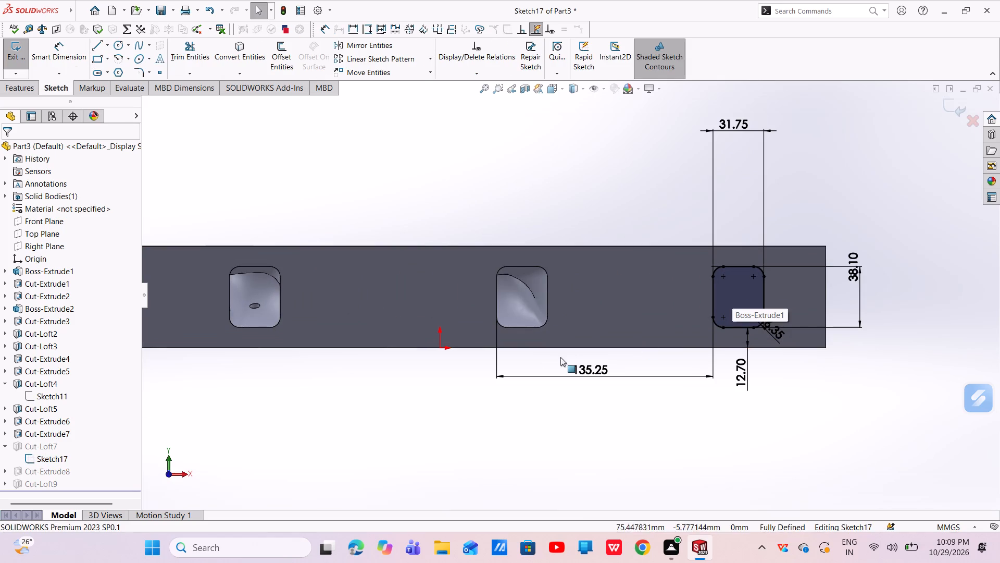
pyautogui.click(584, 374)
pyautogui.rightClick(585, 372)
pyautogui.click(595, 408)
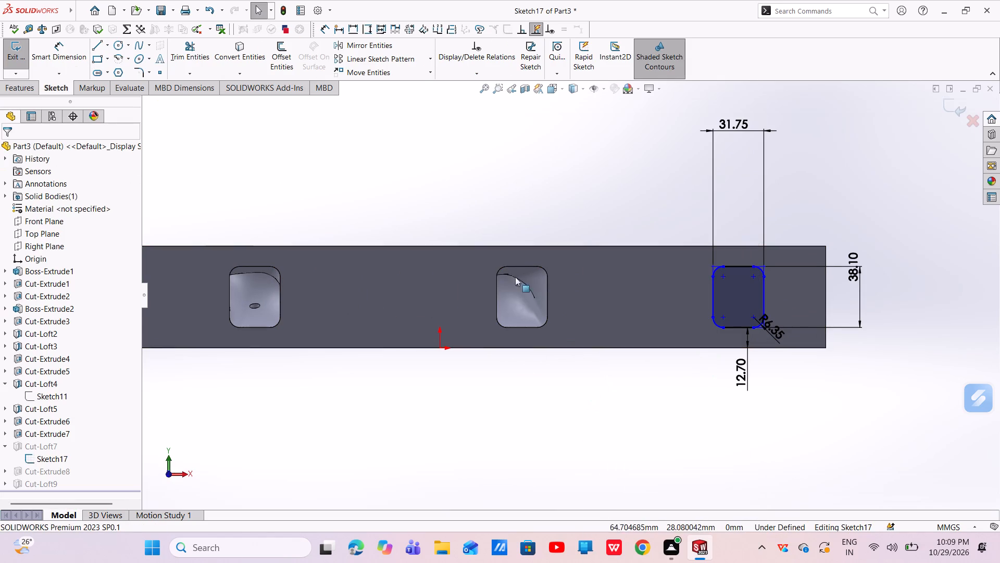
# Dimension the gap between the middle opening's edge and the facing side of the rounded profile at 135.23 mm, and exit the sketch.
pyautogui.click(77, 54)
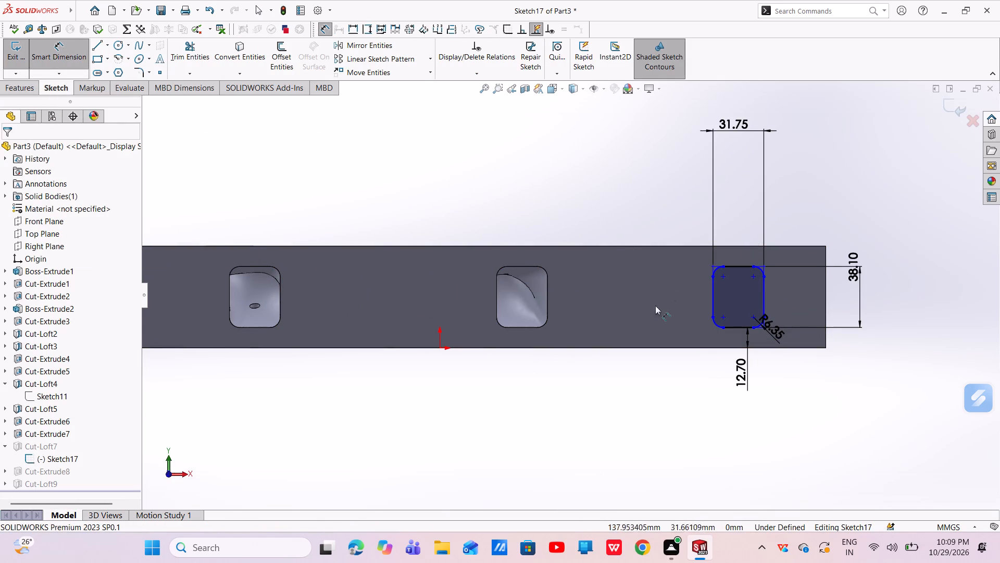
pyautogui.click(549, 286)
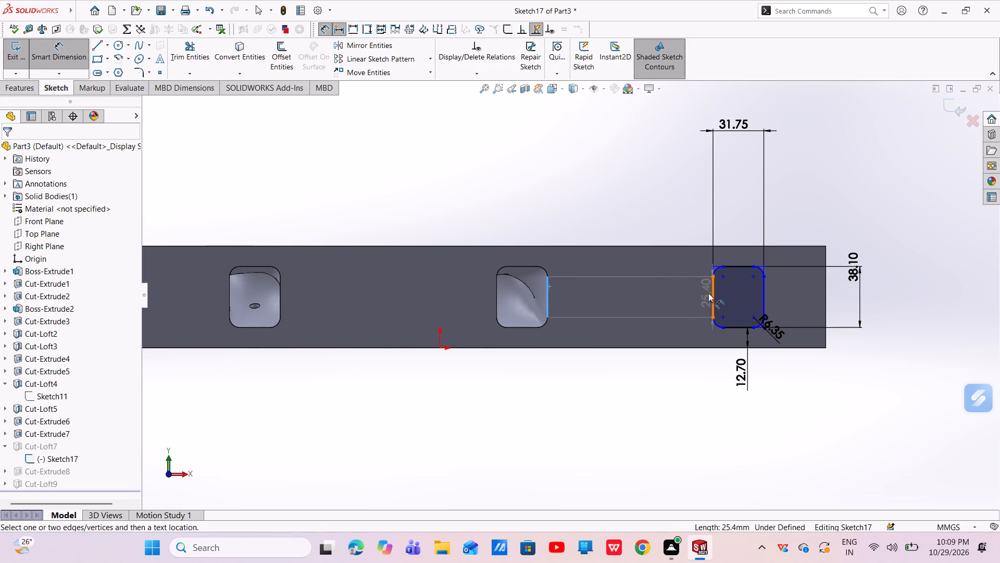
pyautogui.click(714, 300)
pyautogui.click(639, 370)
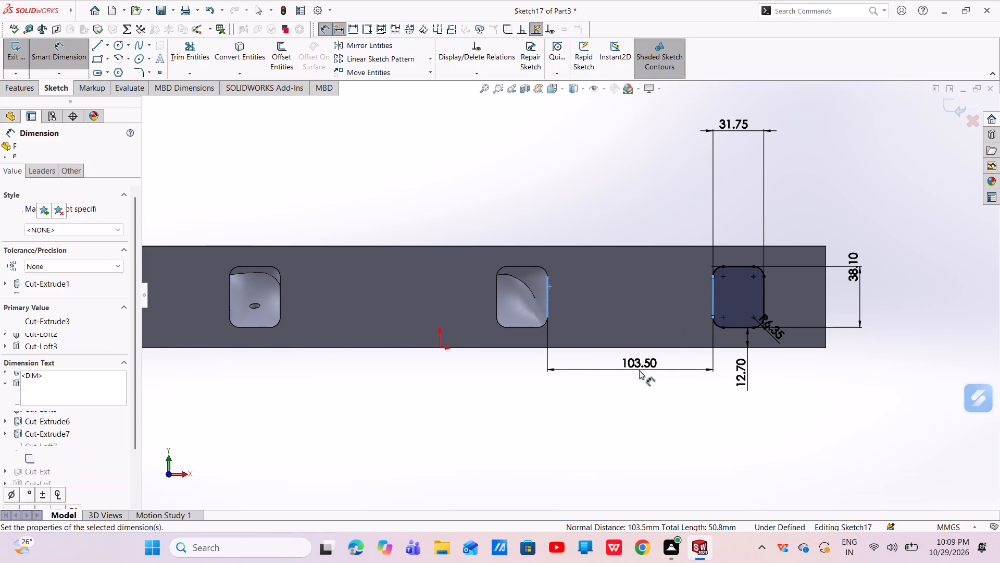
pyautogui.press('BackSpace')
pyautogui.write('135.23')
pyautogui.press('Return')
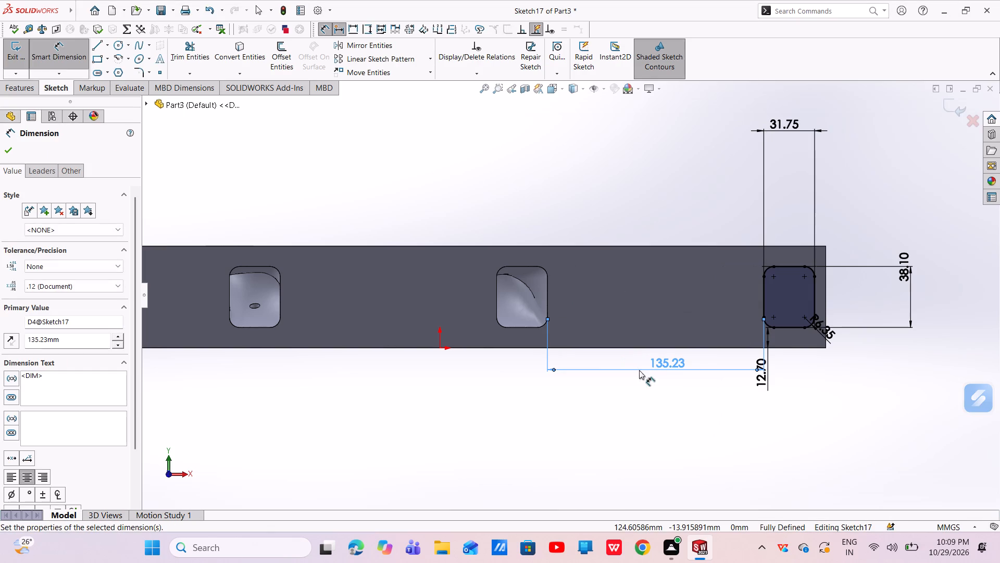
pyautogui.click(13, 153)
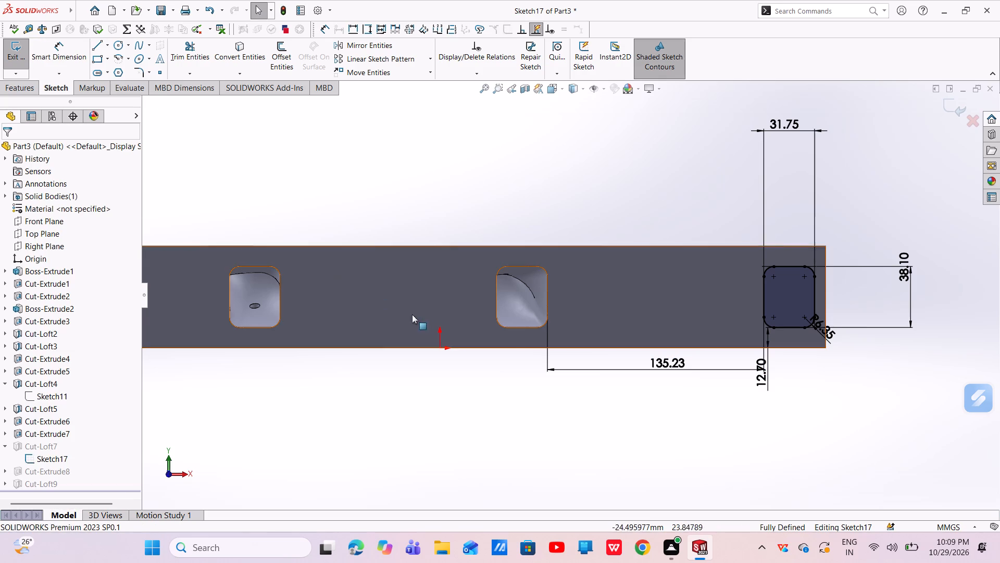
pyautogui.scroll(1, 427, 314)
pyautogui.scroll(-2, 427, 314)
pyautogui.scroll(3, 427, 314)
pyautogui.moveTo(617, 313); pyautogui.dragTo(576, 408, button='middle')
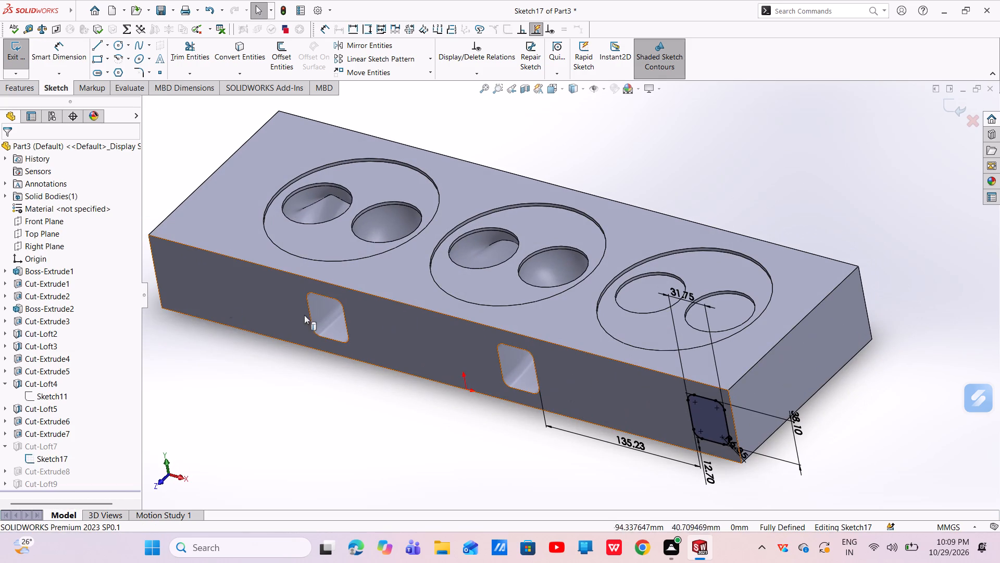
pyautogui.press('Escape')
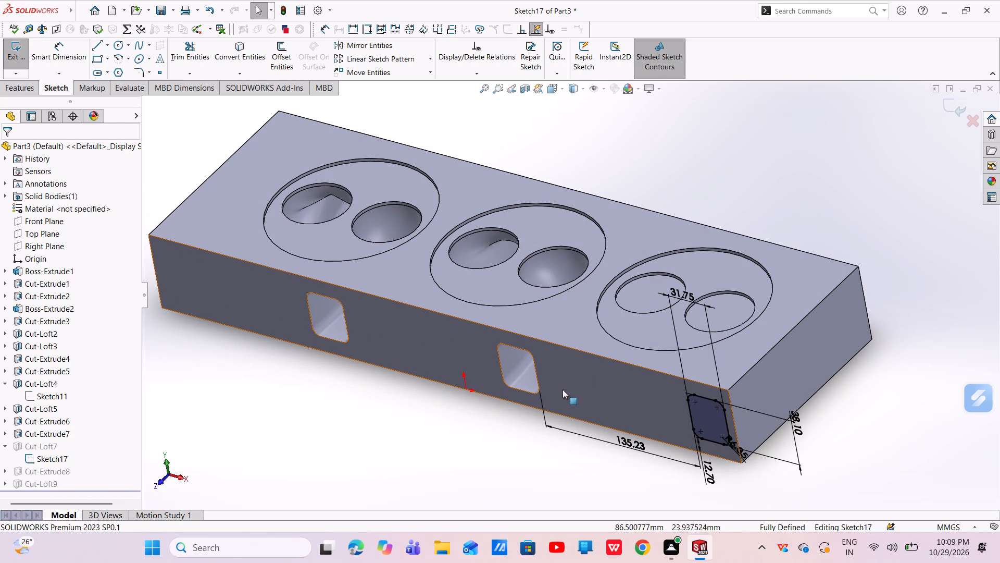
pyautogui.click(948, 110)
# Examine the rebuilt block from several angles, checking the spacing of the three side openings and the lofted cuts.
pyautogui.scroll(2, 599, 376)
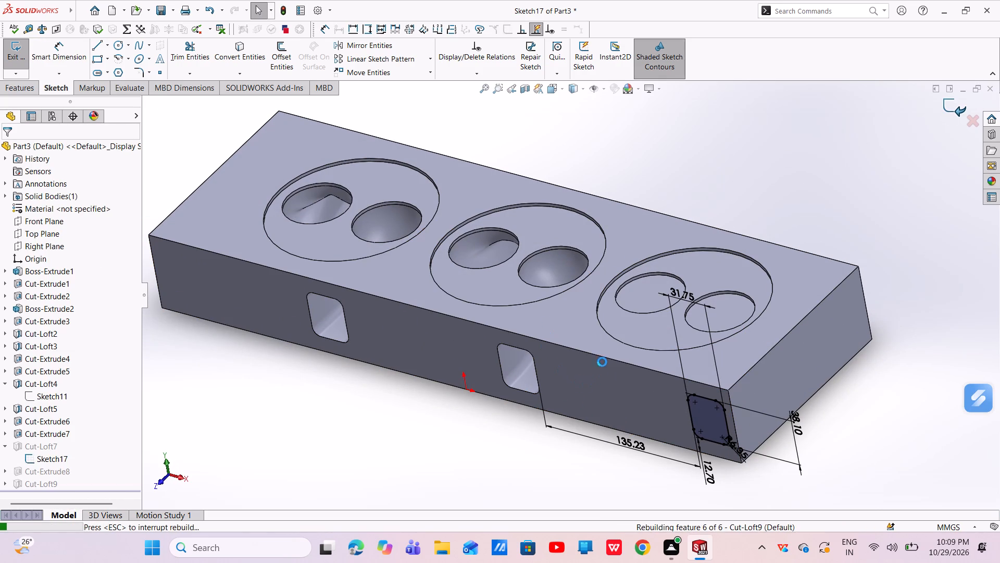
pyautogui.scroll(1, 614, 381)
pyautogui.moveTo(597, 361); pyautogui.dragTo(482, 509, button='middle')
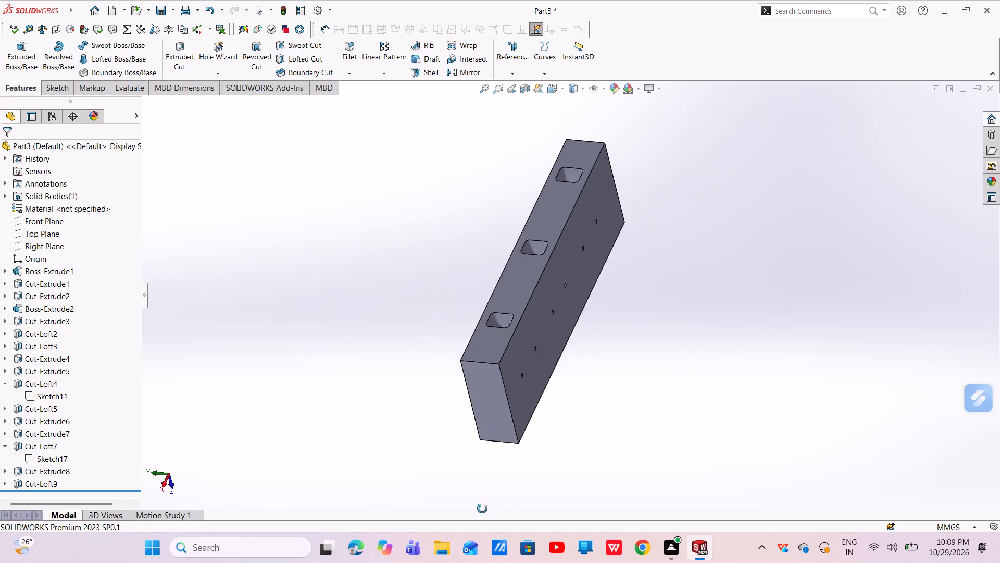
pyautogui.moveTo(482, 509); pyautogui.dragTo(676, 374, button='middle')
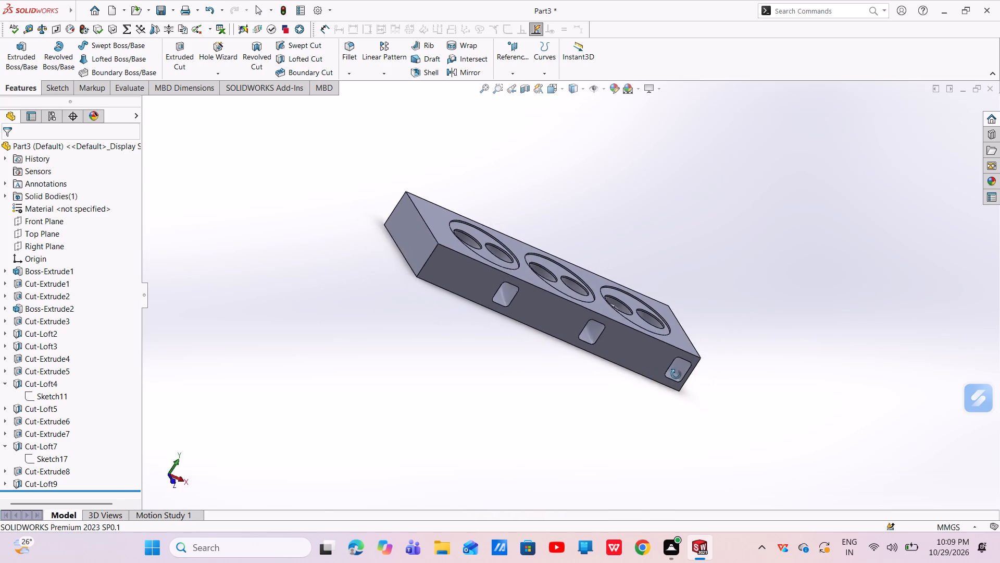
pyautogui.moveTo(676, 374); pyautogui.dragTo(663, 473, button='middle')
pyautogui.scroll(-2, 480, 352)
pyautogui.moveTo(481, 351); pyautogui.dragTo(472, 268, button='middle')
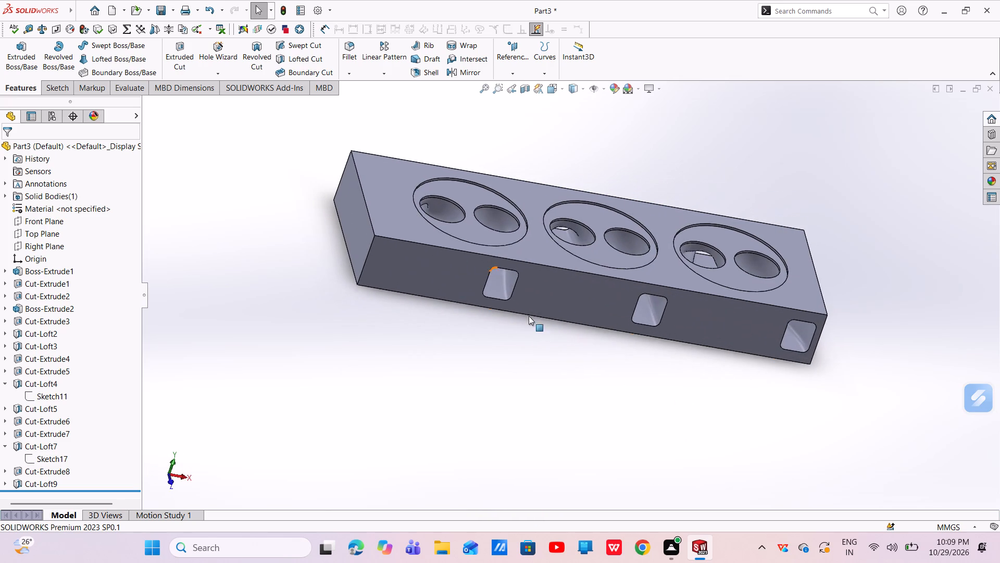
pyautogui.scroll(1, 639, 389)
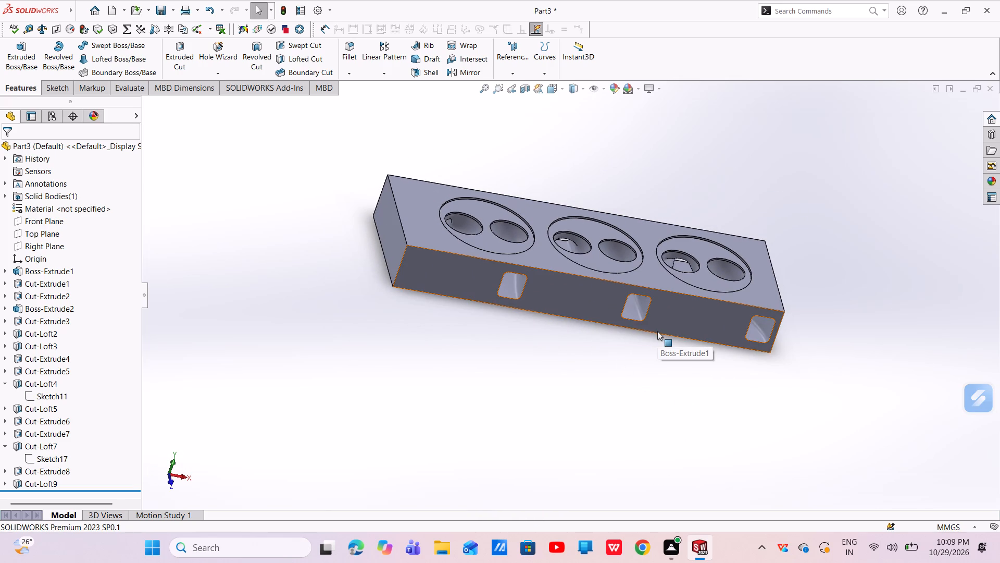
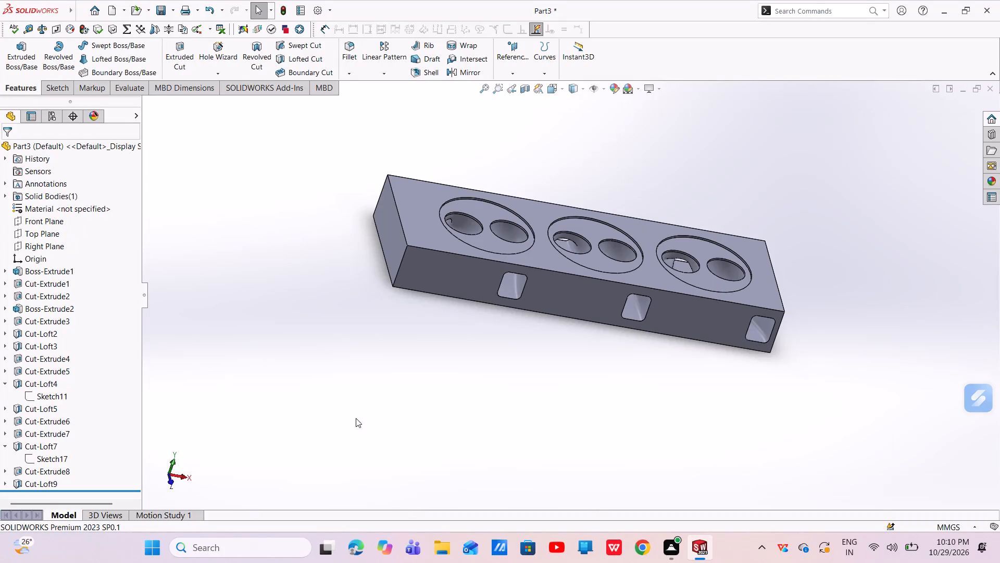
# Delete the Cut-Loft9 and Cut-Extrude8 features from the third station, leaving their absorbed sketches in place.
pyautogui.scroll(-5, 20, 357)
pyautogui.scroll(4, 44, 392)
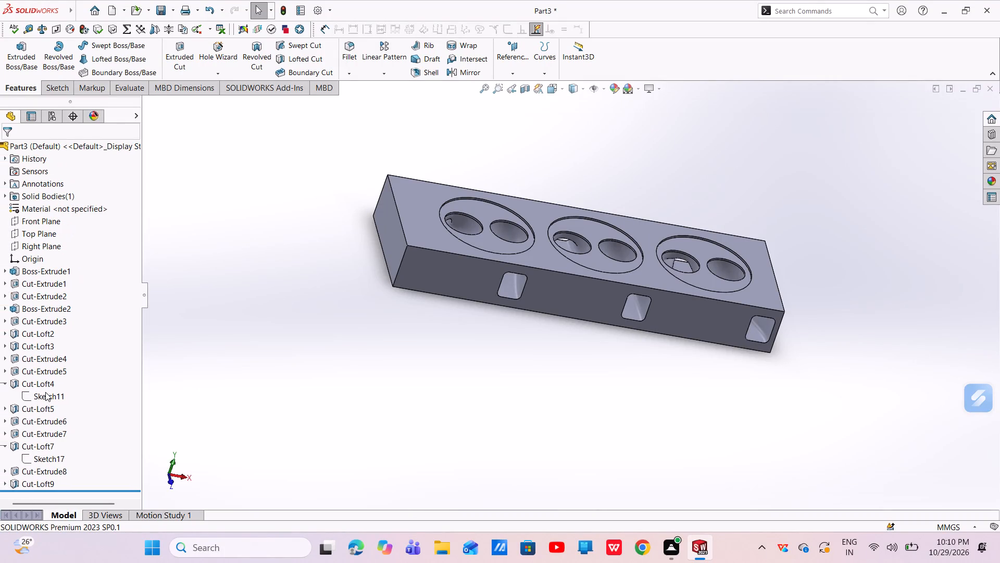
pyautogui.scroll(3, 94, 426)
pyautogui.click(43, 481)
pyautogui.rightClick(43, 481)
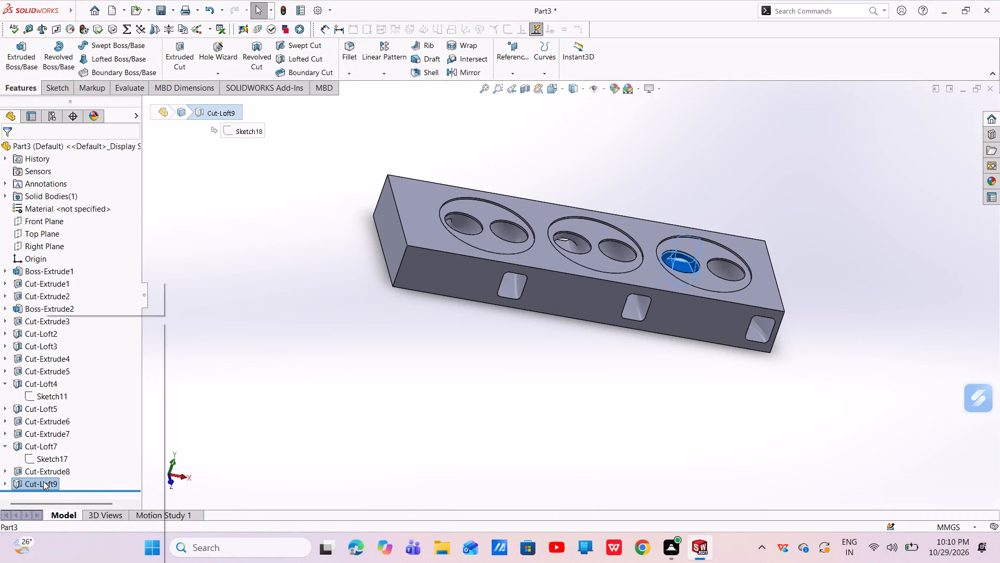
pyautogui.click(103, 386)
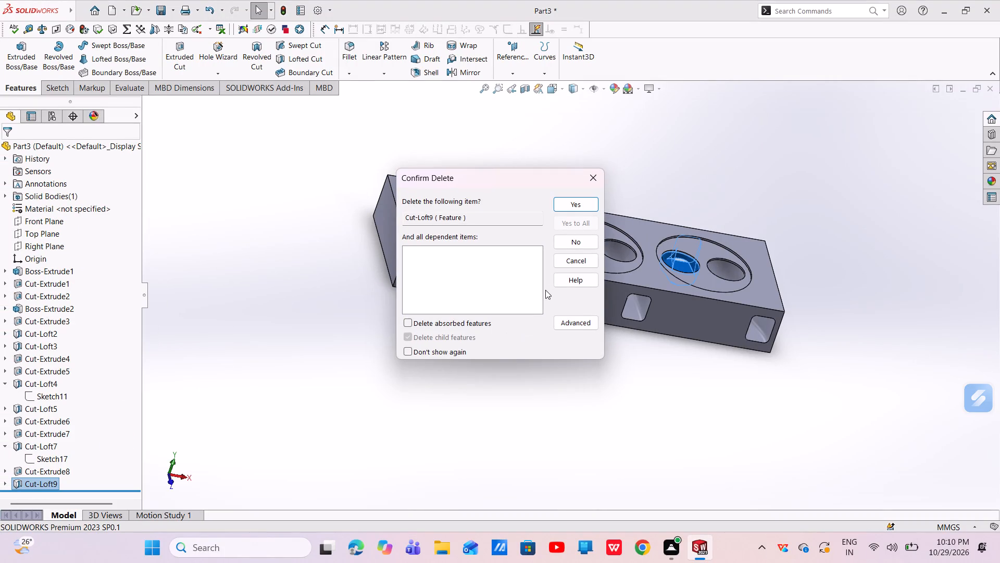
pyautogui.click(584, 207)
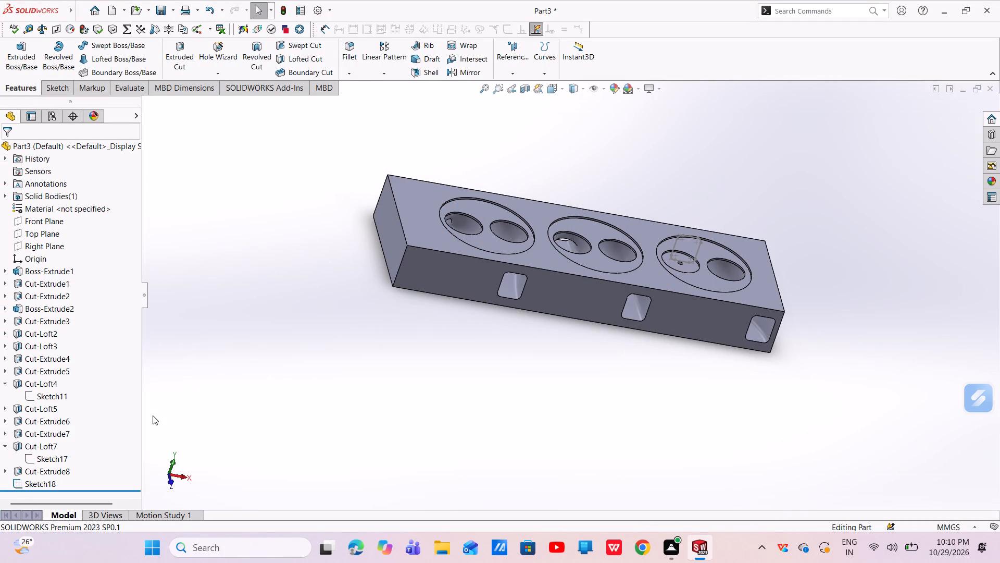
pyautogui.click(44, 471)
pyautogui.rightClick(45, 470)
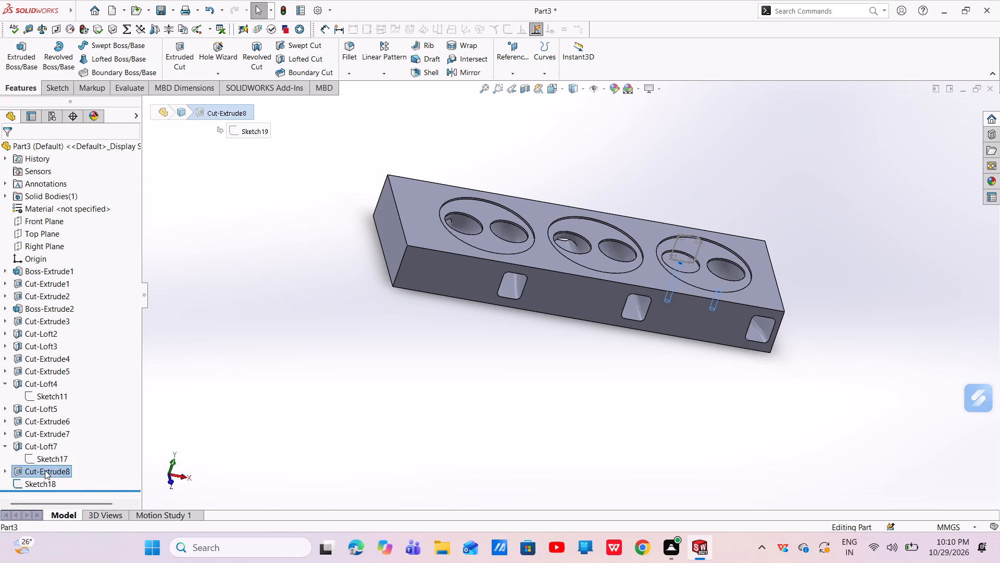
pyautogui.click(79, 390)
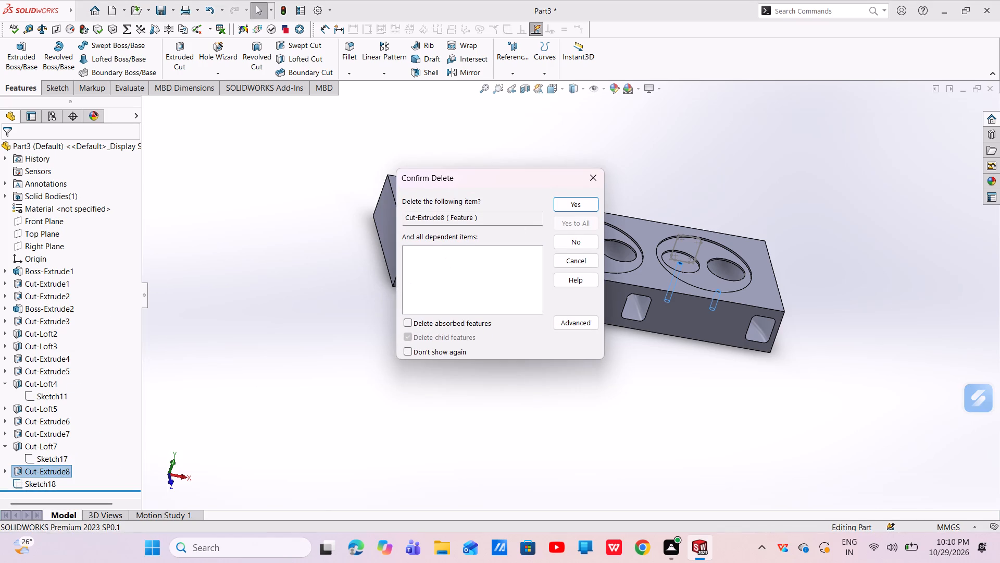
pyautogui.click(575, 206)
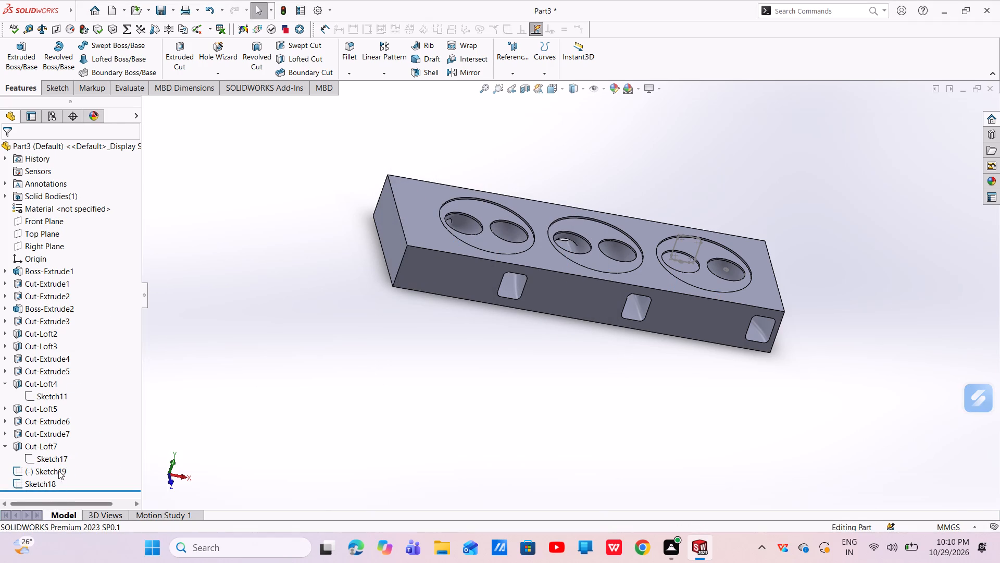
# Delete the leftover sketches Sketch18 and Sketch19 of the removed third-station cuts.
pyautogui.click(33, 481)
pyautogui.rightClick(33, 481)
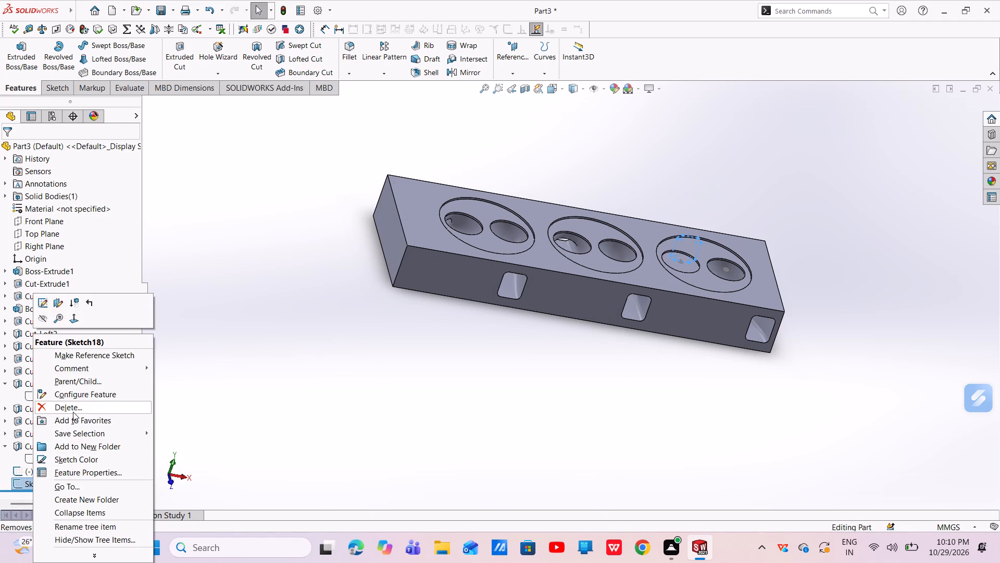
pyautogui.click(73, 412)
pyautogui.click(579, 204)
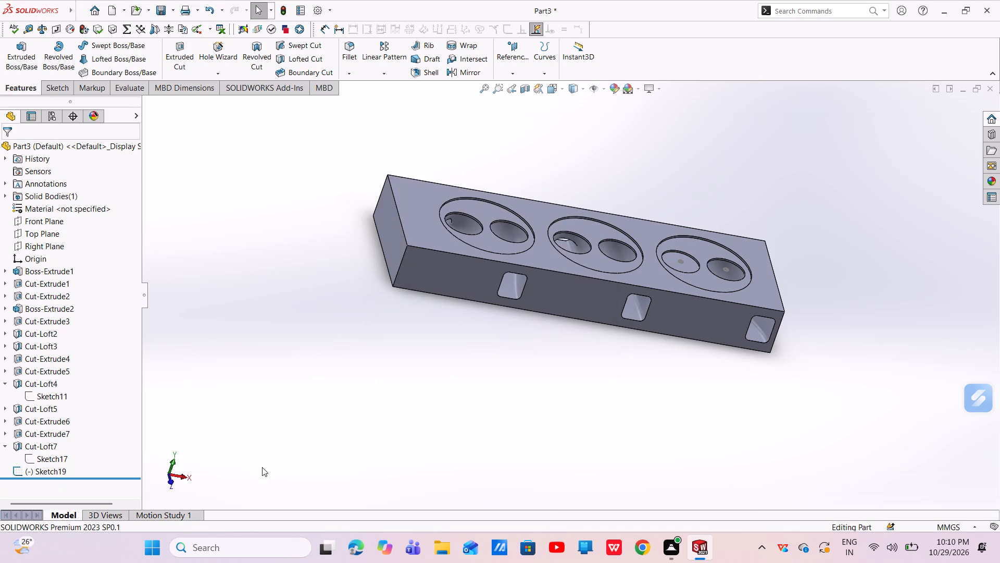
pyautogui.click(56, 470)
pyautogui.rightClick(56, 470)
pyautogui.click(124, 412)
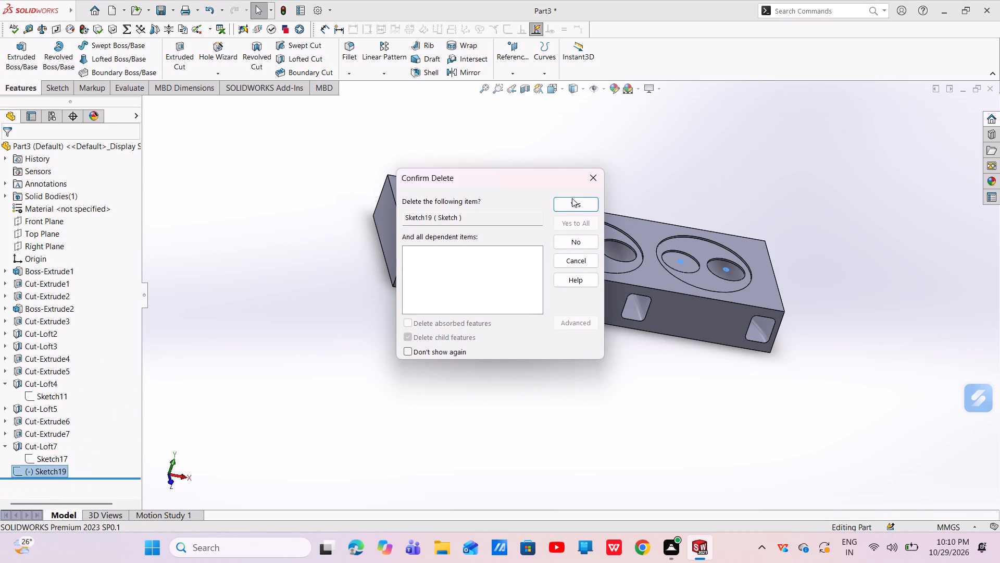
pyautogui.click(568, 205)
# Delete the Cut-Extrude5 feature that forms the middle station's two holes, together with its dependent features.
pyautogui.keyDown('ctrl'); pyautogui.click(47, 456); pyautogui.keyUp('ctrl')
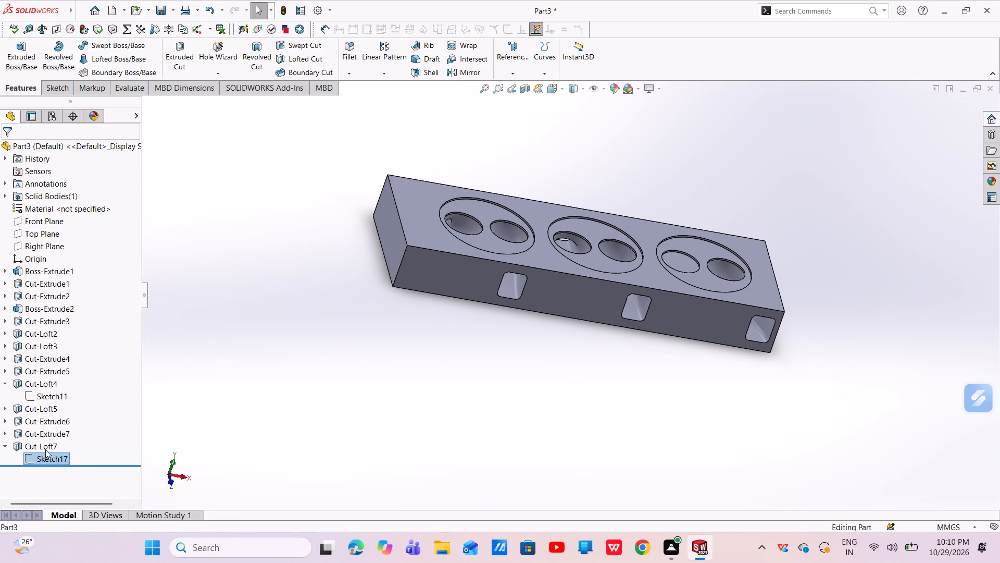
pyautogui.keyDown('ctrl'); pyautogui.click(44, 444); pyautogui.keyUp('ctrl')
pyautogui.keyDown('ctrl'); pyautogui.click(44, 434); pyautogui.keyUp('ctrl')
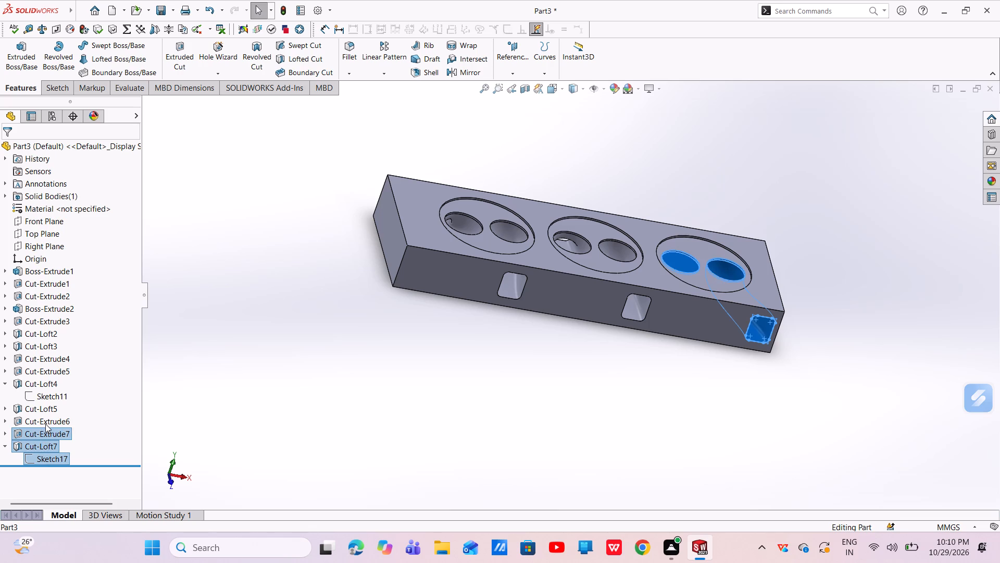
pyautogui.keyDown('ctrl'); pyautogui.click(45, 422); pyautogui.keyUp('ctrl')
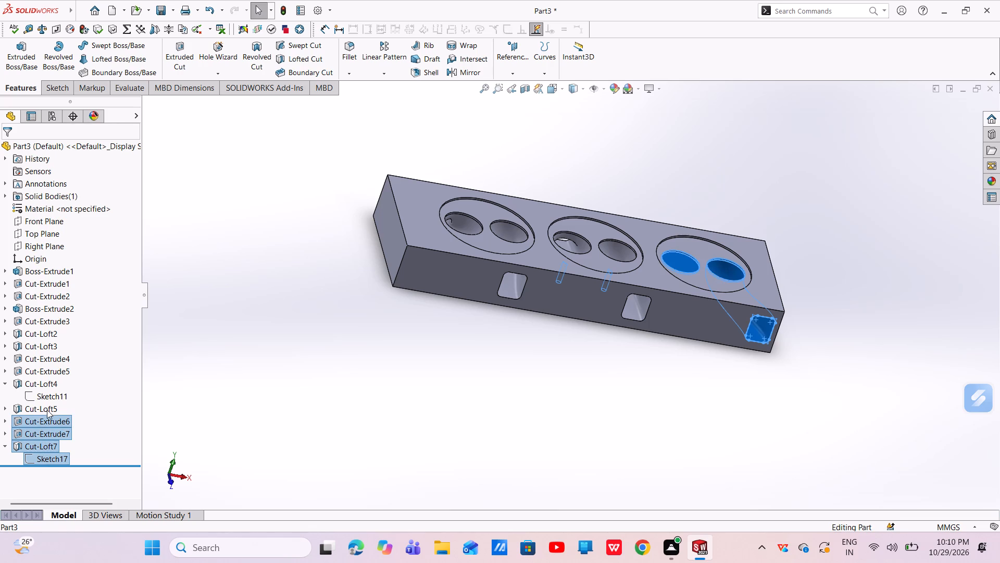
pyautogui.keyDown('ctrl'); pyautogui.click(48, 408); pyautogui.keyUp('ctrl')
pyautogui.keyDown('ctrl'); pyautogui.click(61, 391); pyautogui.keyUp('ctrl')
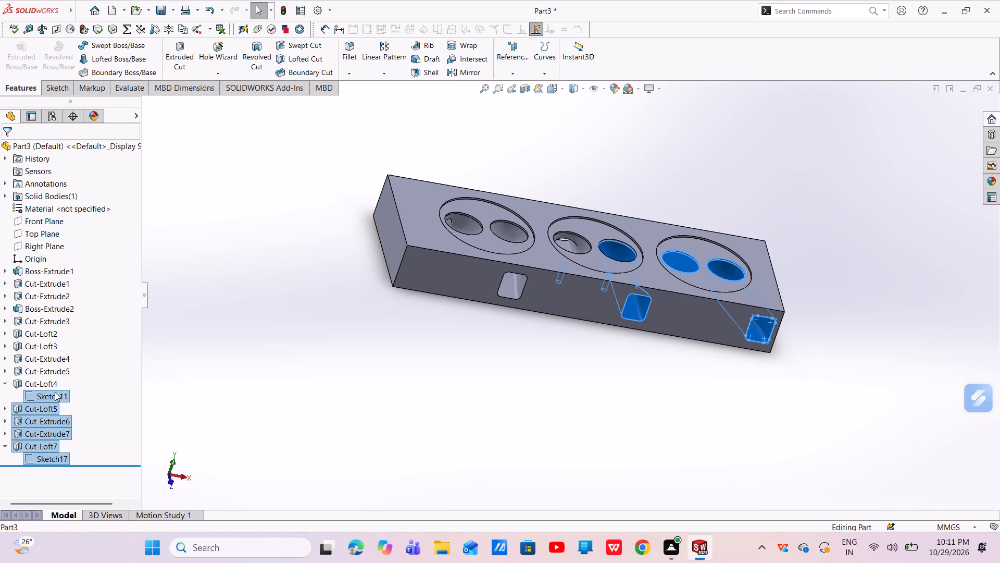
pyautogui.keyDown('ctrl'); pyautogui.click(48, 380); pyautogui.keyUp('ctrl')
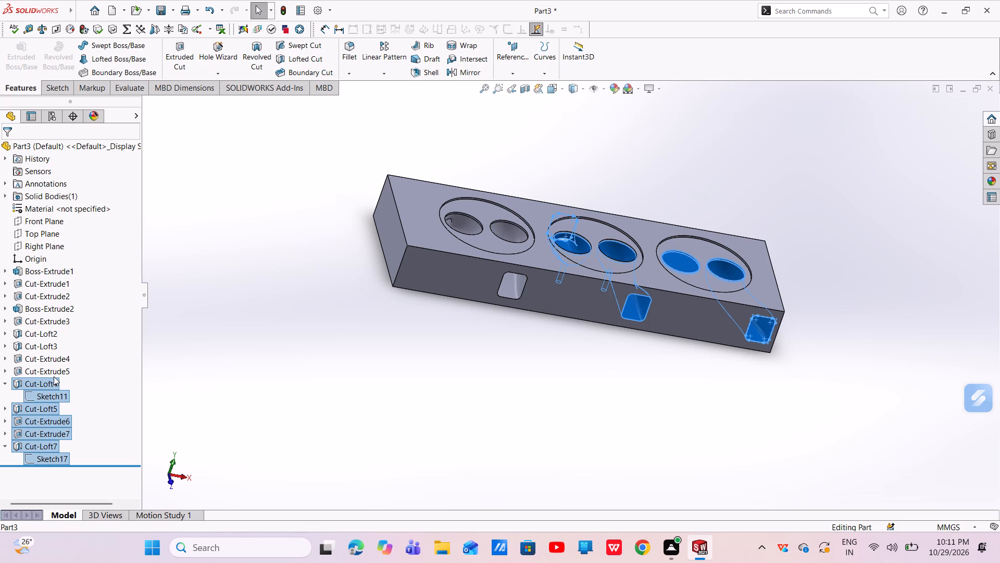
pyautogui.rightClick(54, 377)
pyautogui.click(81, 390)
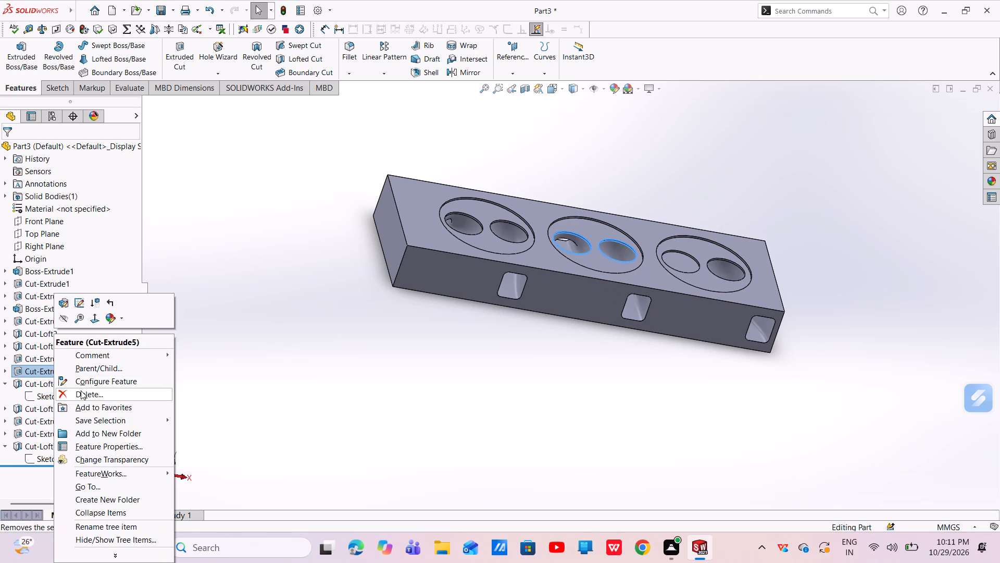
pyautogui.click(568, 204)
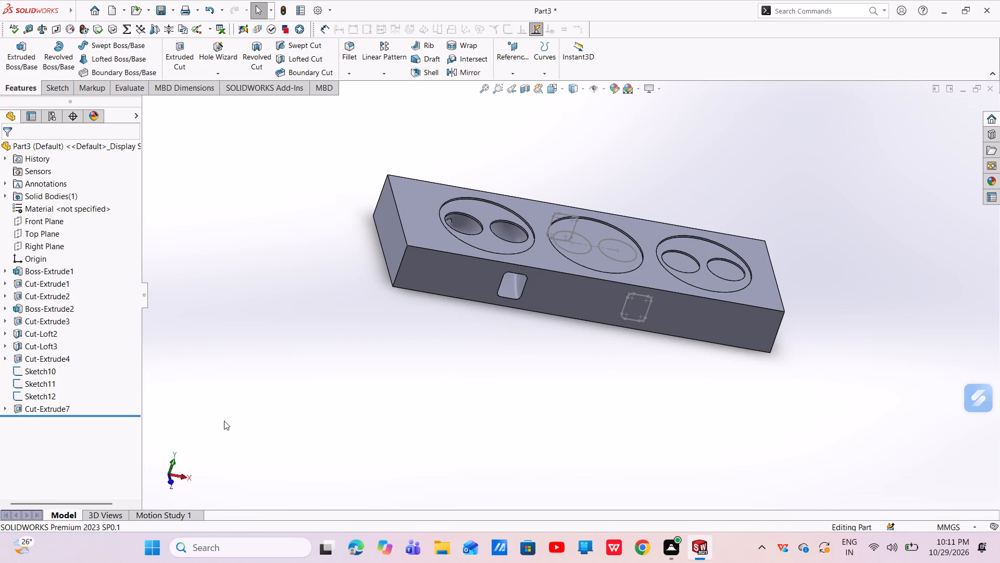
# Delete Sketch10, Sketch11 and Sketch12 together with the Cut-Extrude7 feature of the third station's holes.
pyautogui.keyDown('ctrl'); pyautogui.click(55, 406); pyautogui.keyUp('ctrl')
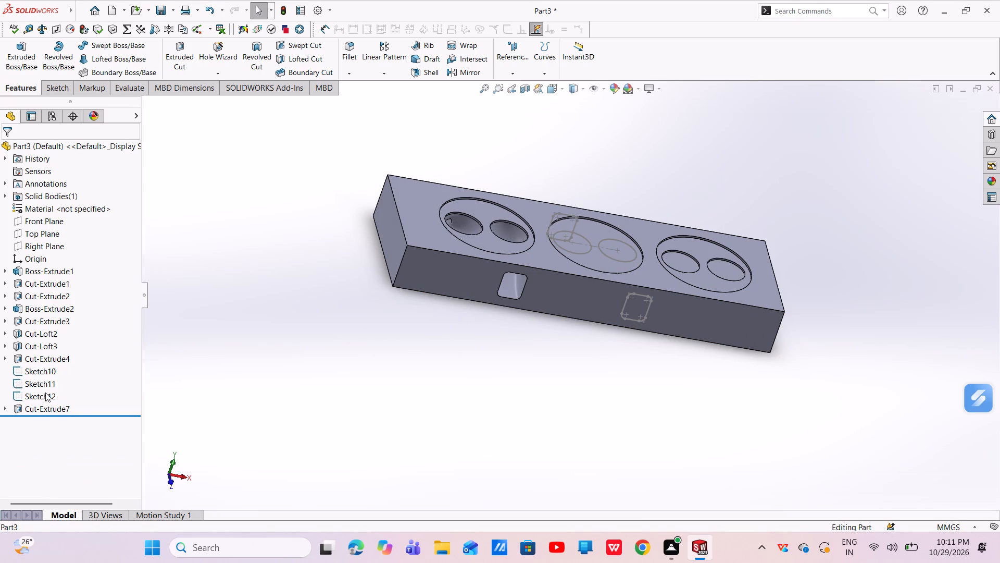
pyautogui.keyDown('ctrl'); pyautogui.click(45, 393); pyautogui.keyUp('ctrl')
pyautogui.keyDown('ctrl'); pyautogui.click(39, 381); pyautogui.keyUp('ctrl')
pyautogui.keyDown('ctrl'); pyautogui.click(39, 368); pyautogui.keyUp('ctrl')
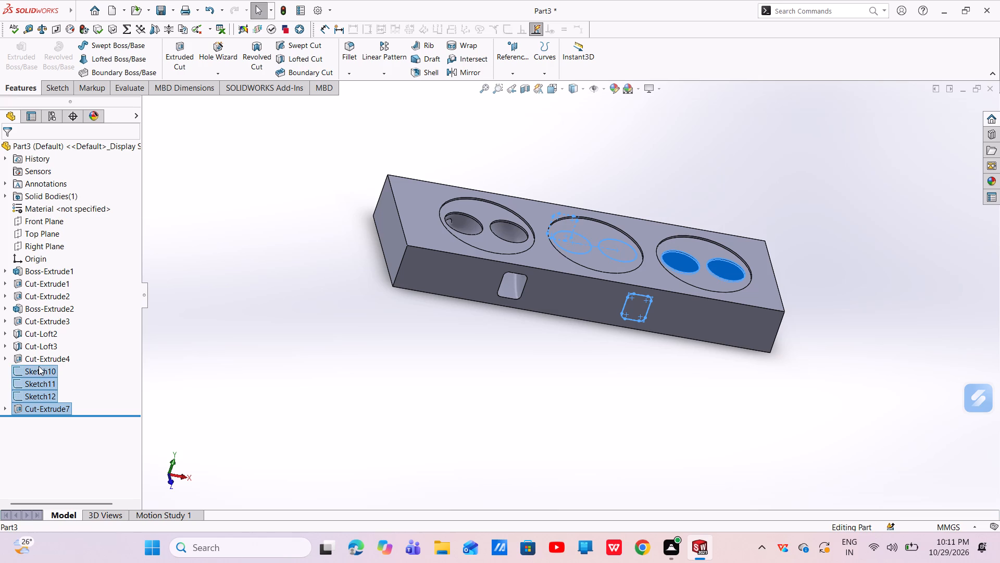
pyautogui.keyDown('ctrl'); pyautogui.click(45, 359); pyautogui.keyUp('ctrl')
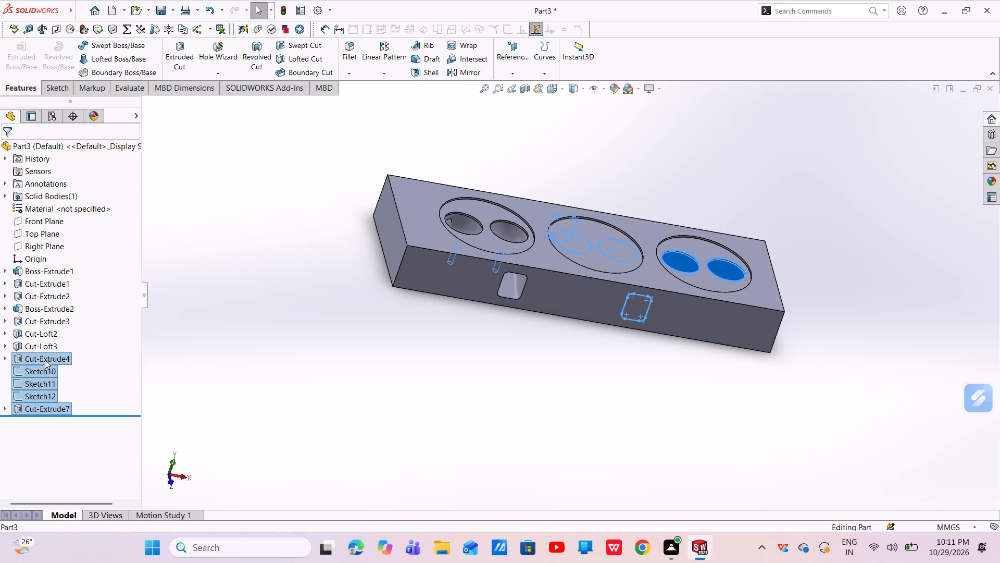
pyautogui.keyDown('ctrl'); pyautogui.click(41, 370); pyautogui.keyUp('ctrl')
pyautogui.keyDown('ctrl'); pyautogui.click(53, 355); pyautogui.keyUp('ctrl')
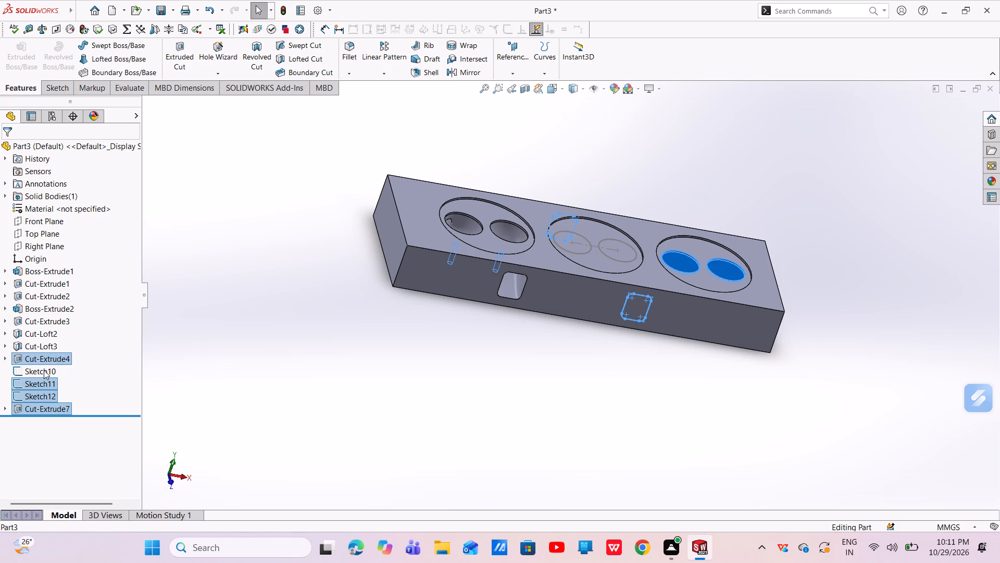
pyautogui.keyDown('ctrl'); pyautogui.click(42, 373); pyautogui.keyUp('ctrl')
pyautogui.keyDown('ctrl'); pyautogui.rightClick(42, 373); pyautogui.keyUp('ctrl')
pyautogui.click(61, 376)
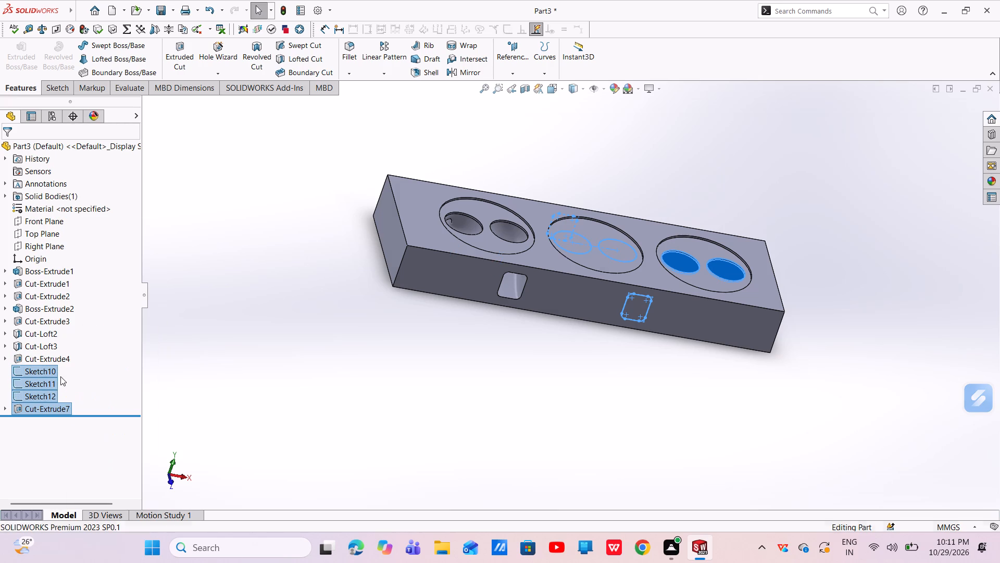
pyautogui.click(577, 209)
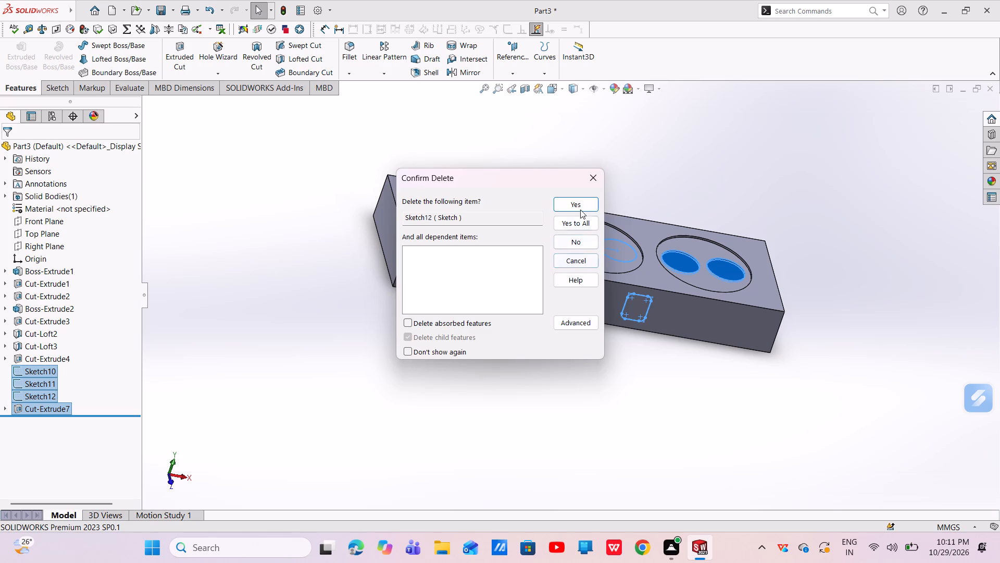
pyautogui.click(580, 204)
pyautogui.click(586, 201)
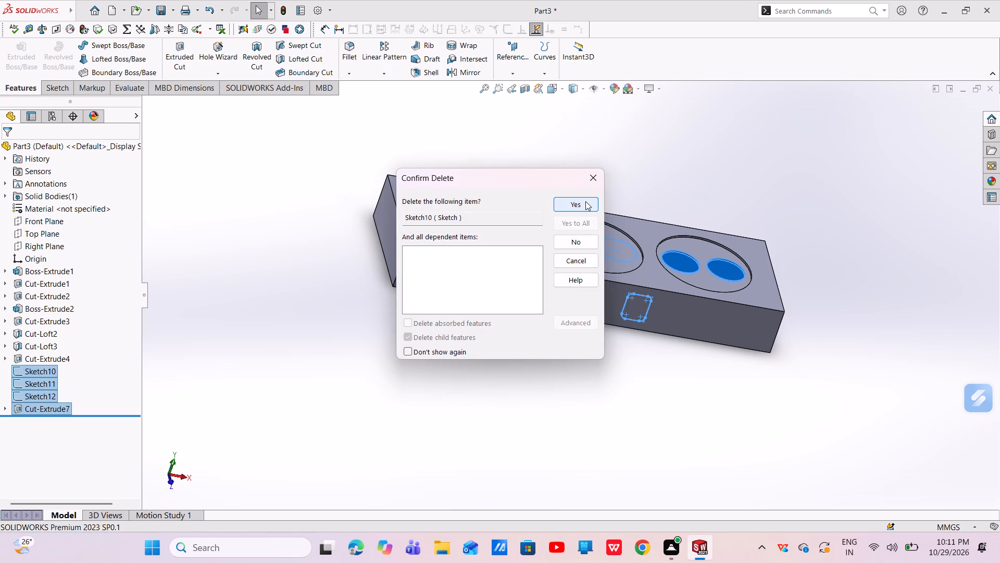
pyautogui.click(585, 201)
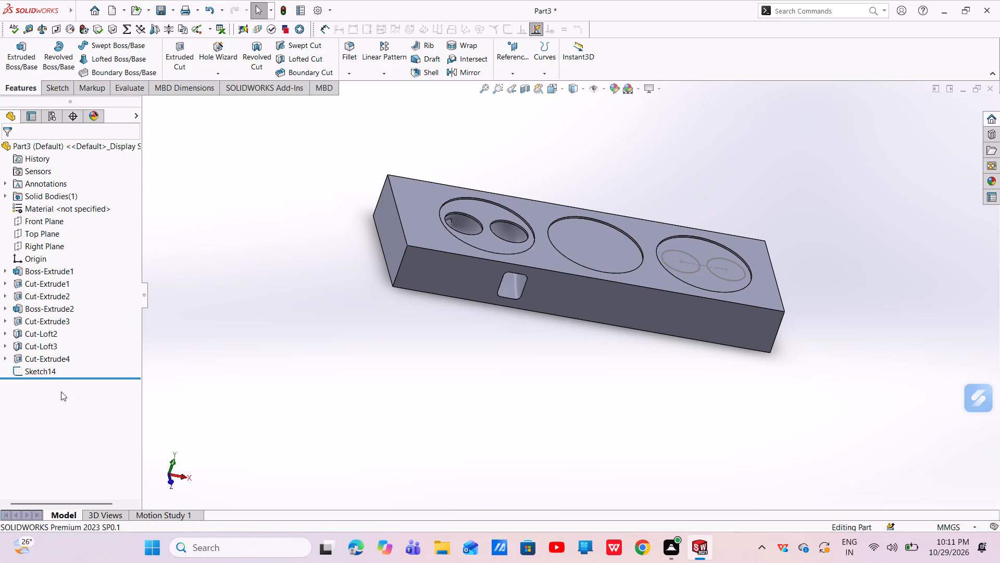
# Delete the leftover Sketch14 with the two hole circles in the third station's recess.
pyautogui.click(40, 369)
pyautogui.rightClick(35, 369)
pyautogui.click(57, 410)
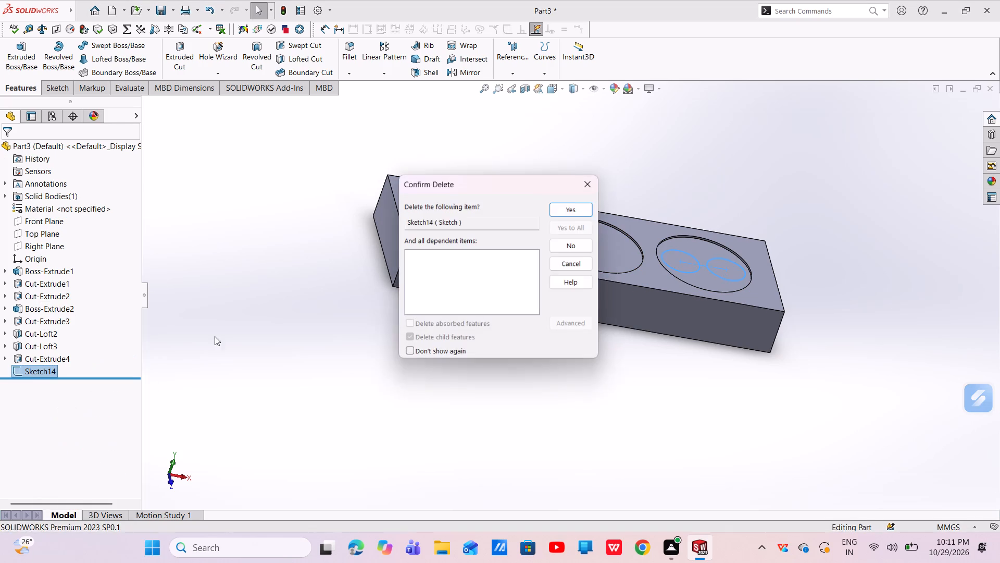
pyautogui.click(577, 209)
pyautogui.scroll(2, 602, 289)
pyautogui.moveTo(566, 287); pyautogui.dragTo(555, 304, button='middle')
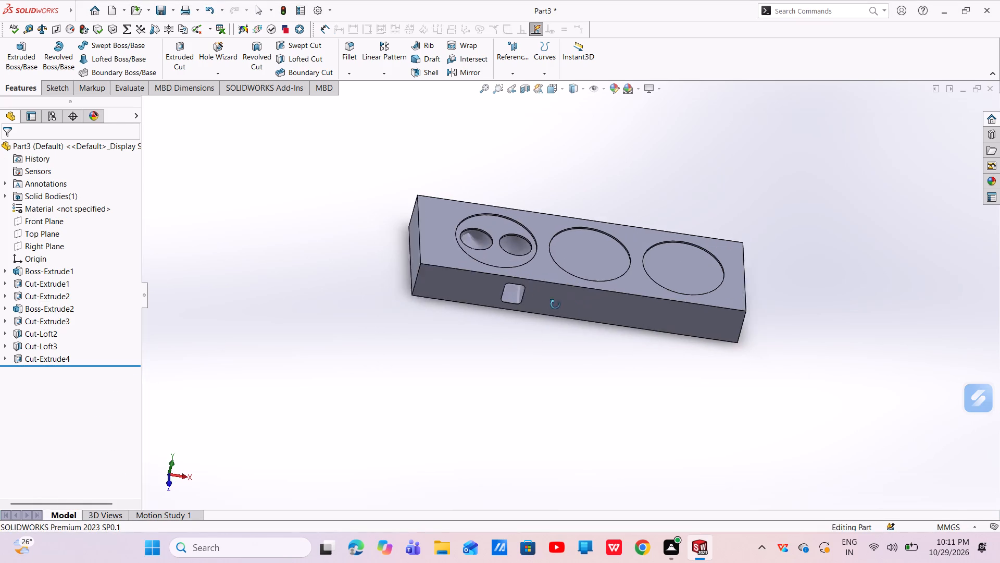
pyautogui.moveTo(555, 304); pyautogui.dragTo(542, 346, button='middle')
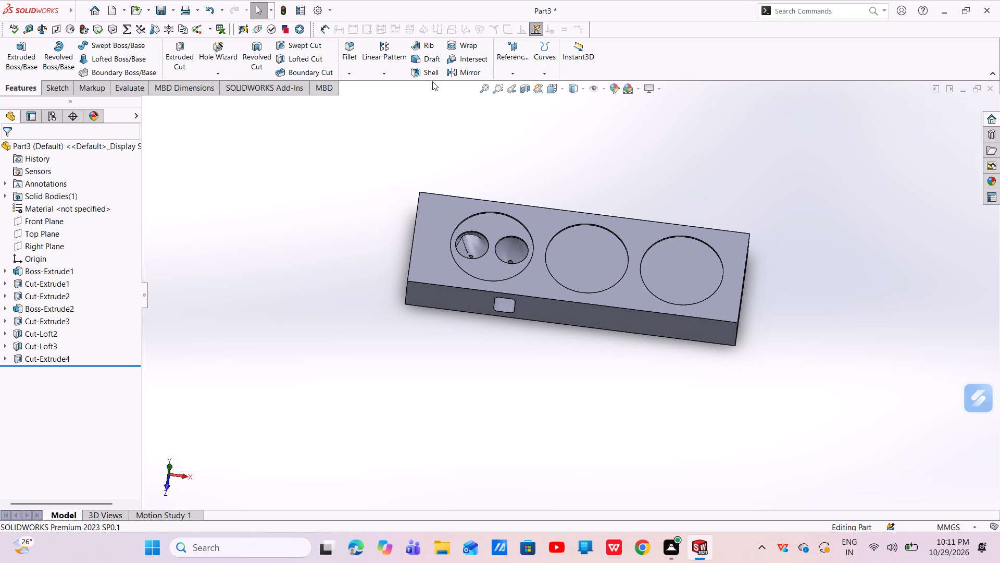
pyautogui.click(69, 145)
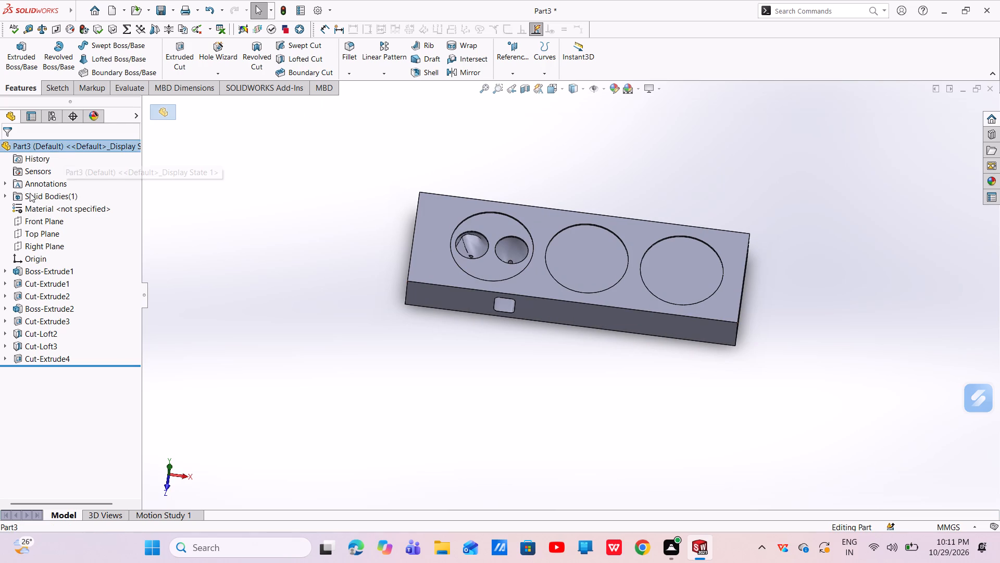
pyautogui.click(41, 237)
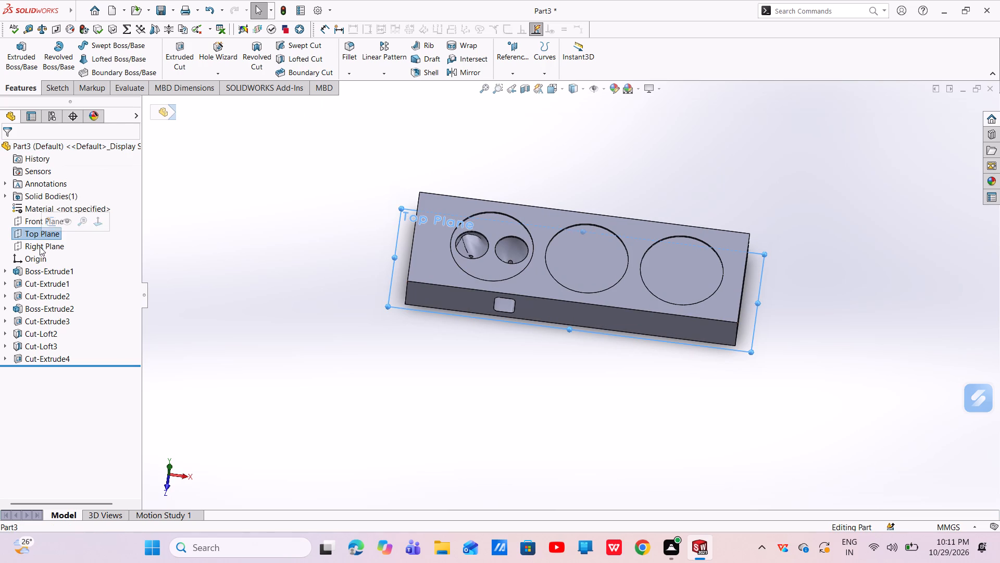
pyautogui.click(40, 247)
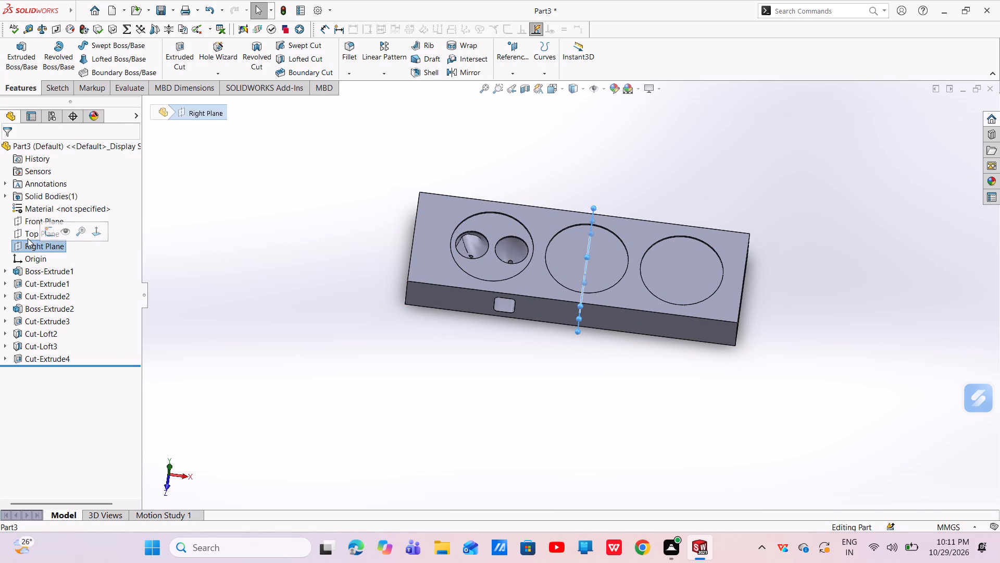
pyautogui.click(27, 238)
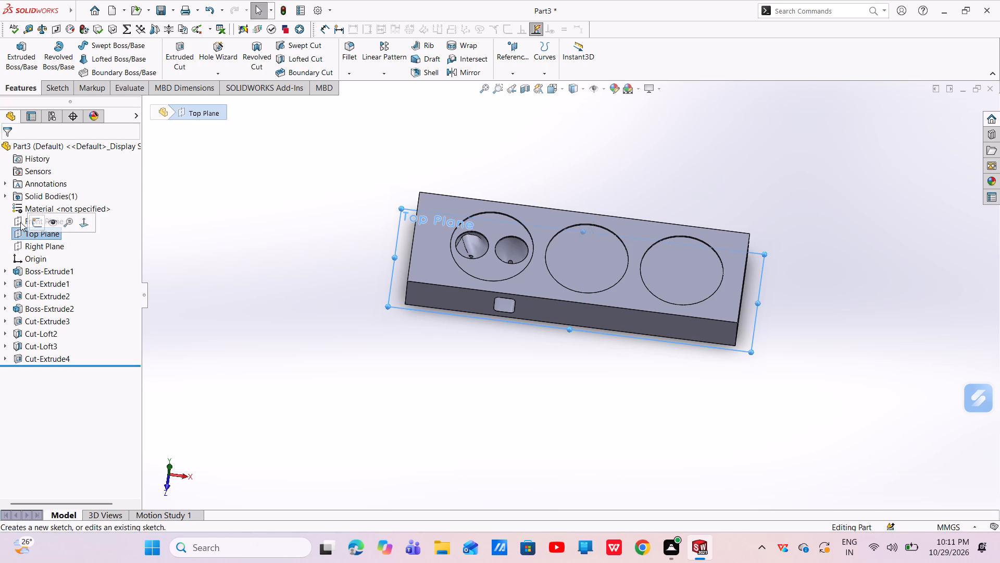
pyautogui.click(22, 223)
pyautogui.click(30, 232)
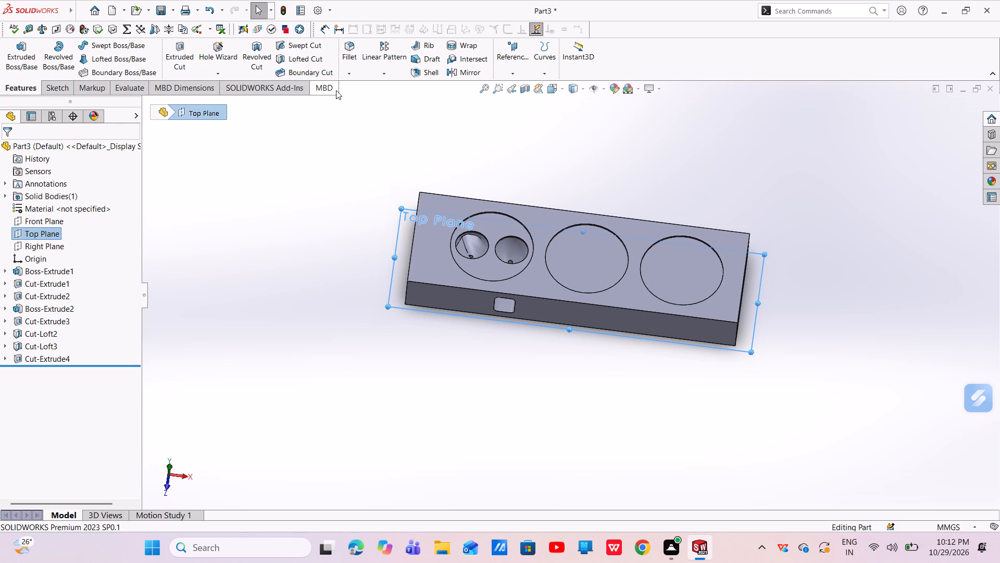
# Fillet the rim edges of the first station's two holes with a 2.54 mm radius.
pyautogui.click(344, 59)
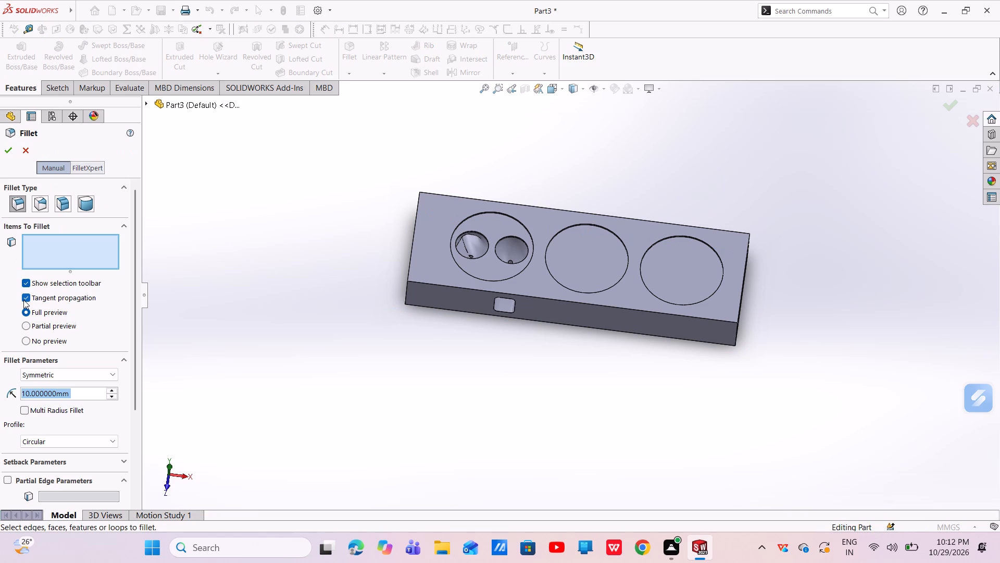
pyautogui.press('BackSpace')
pyautogui.write('2.')
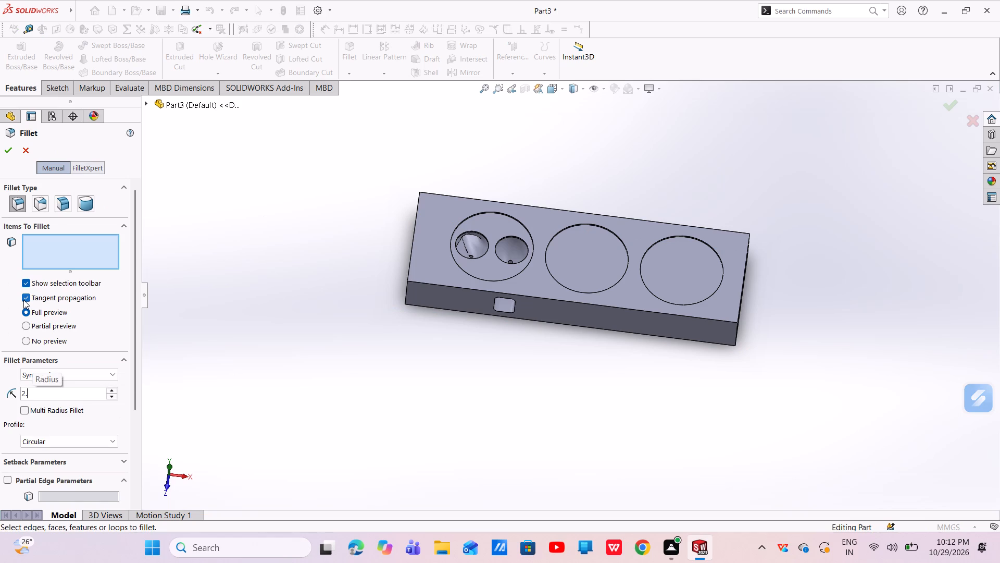
pyautogui.press('5')
pyautogui.press('Return')
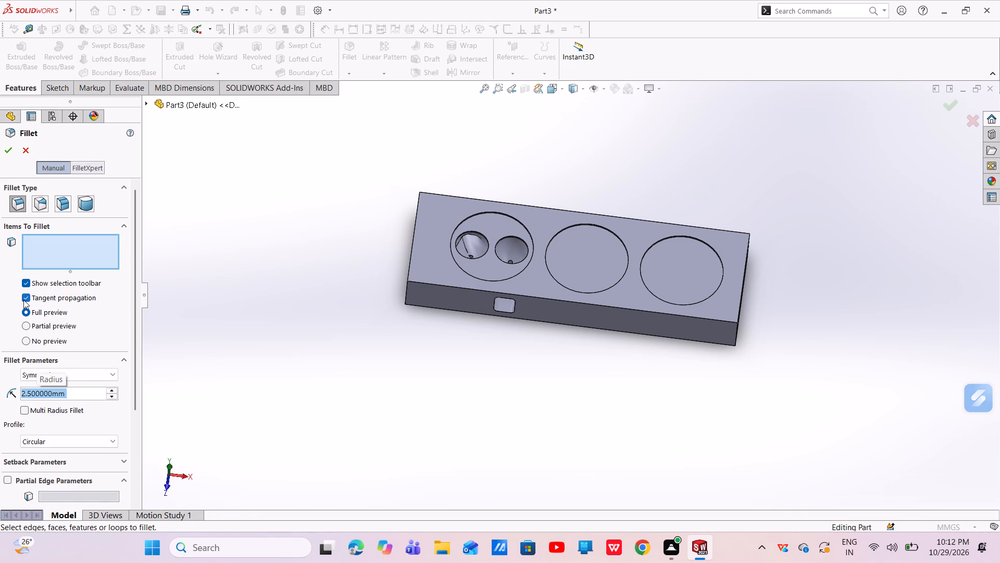
pyautogui.press('ctrl+super+F24')
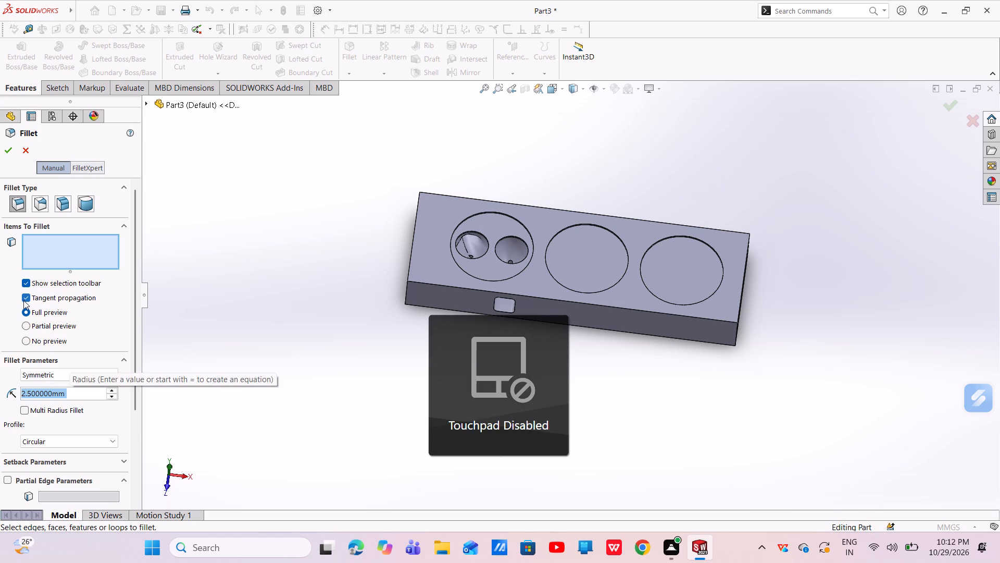
pyautogui.press('BackSpace')
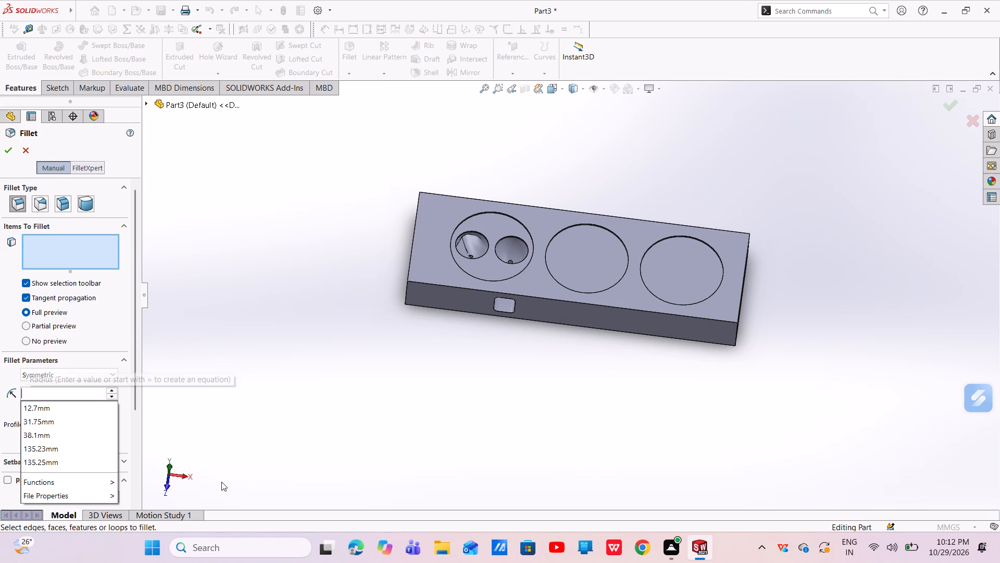
pyautogui.write('2.54')
pyautogui.press('Return')
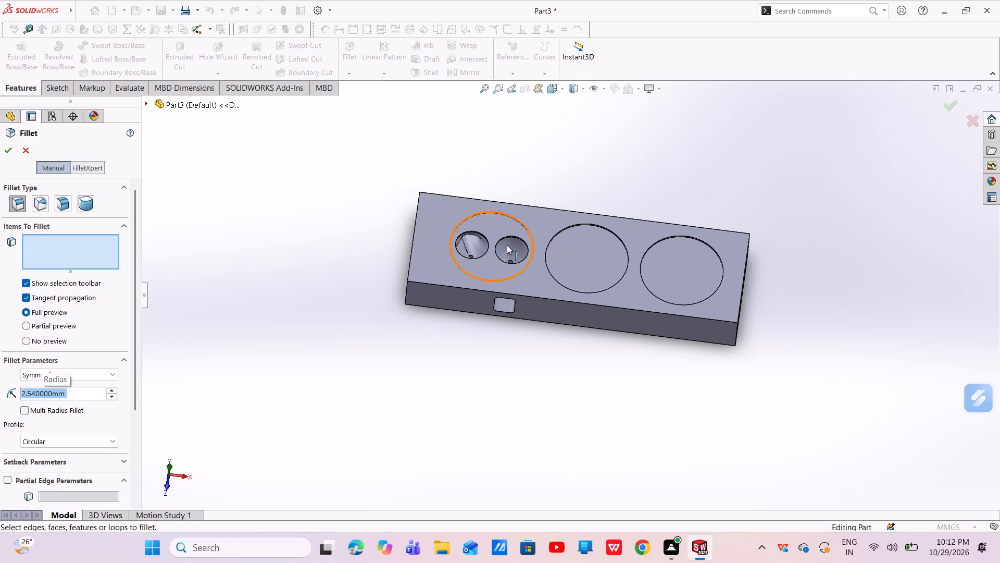
pyautogui.scroll(-5, 488, 238)
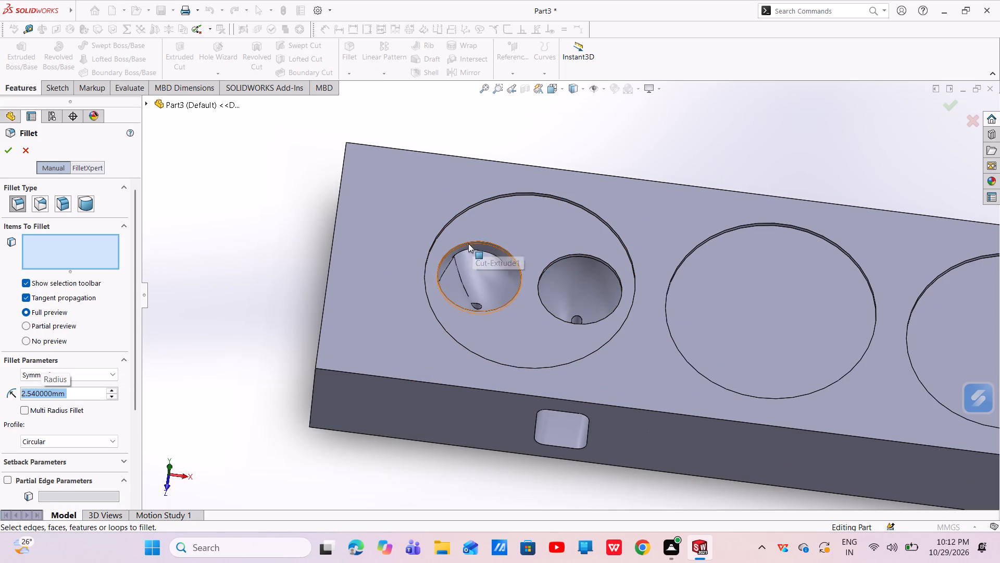
pyautogui.click(468, 242)
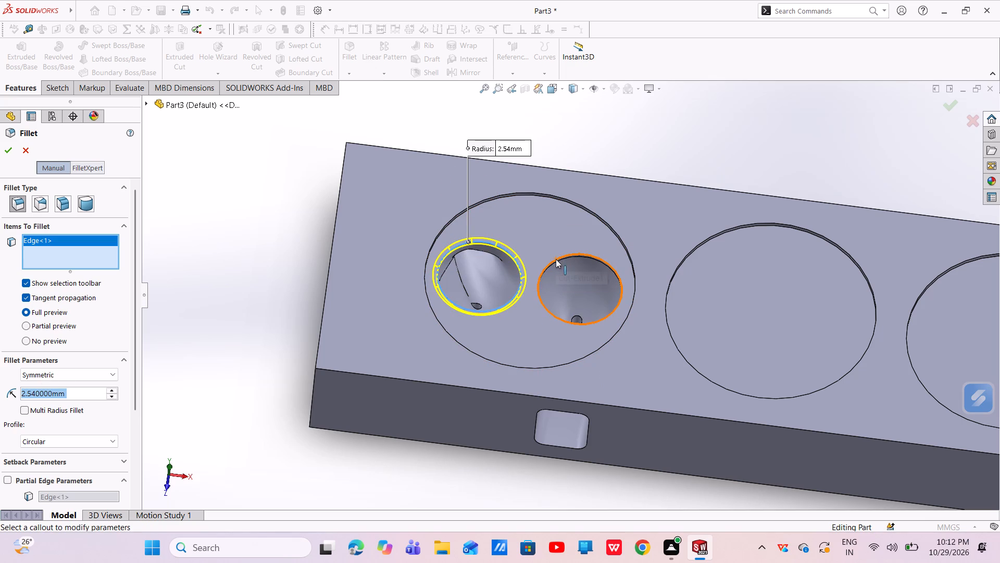
pyautogui.click(556, 260)
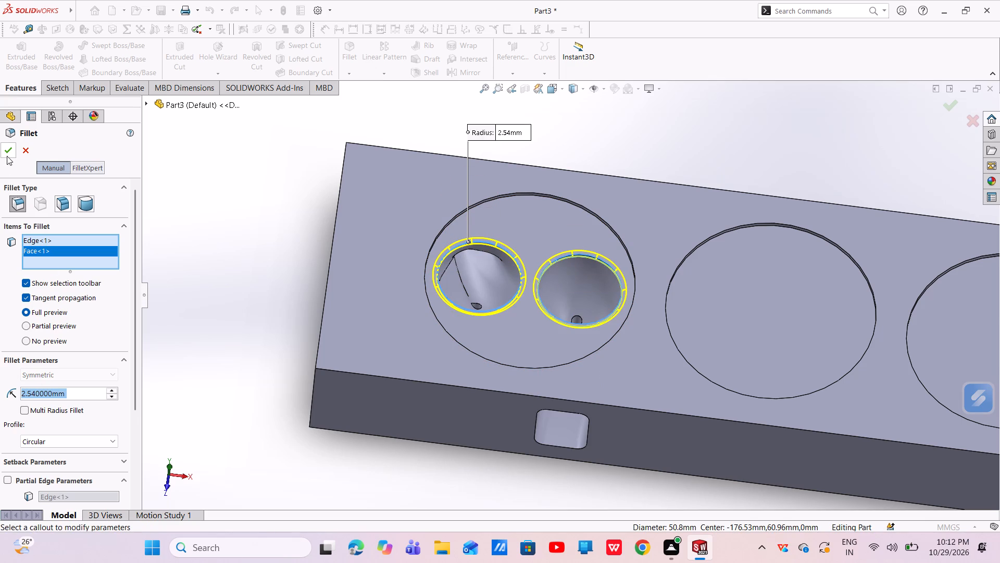
pyautogui.click(8, 154)
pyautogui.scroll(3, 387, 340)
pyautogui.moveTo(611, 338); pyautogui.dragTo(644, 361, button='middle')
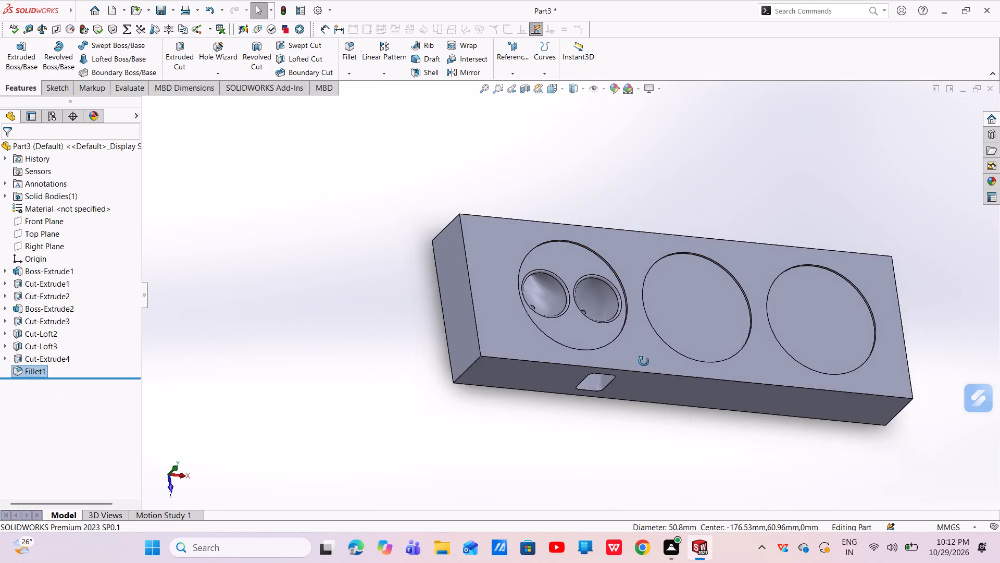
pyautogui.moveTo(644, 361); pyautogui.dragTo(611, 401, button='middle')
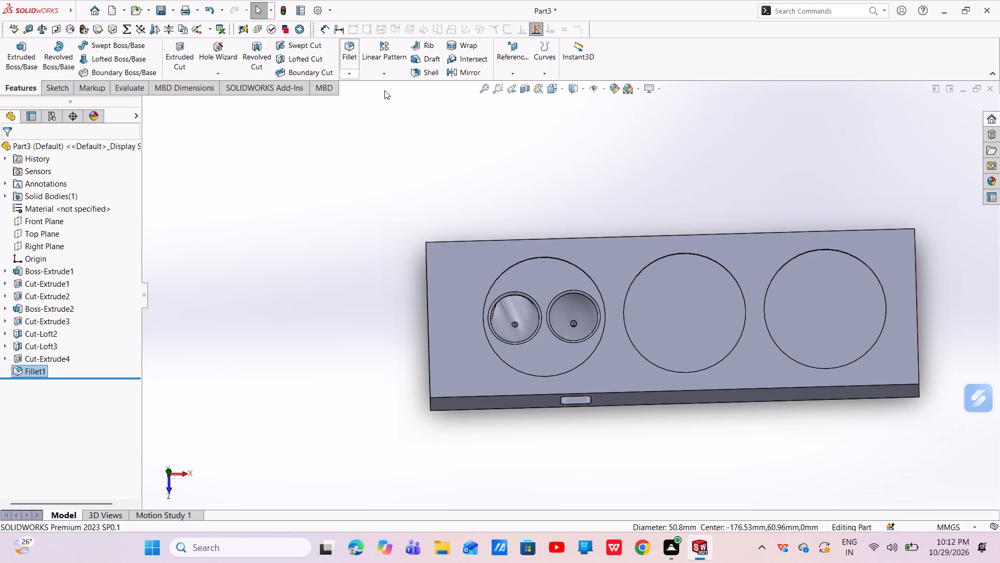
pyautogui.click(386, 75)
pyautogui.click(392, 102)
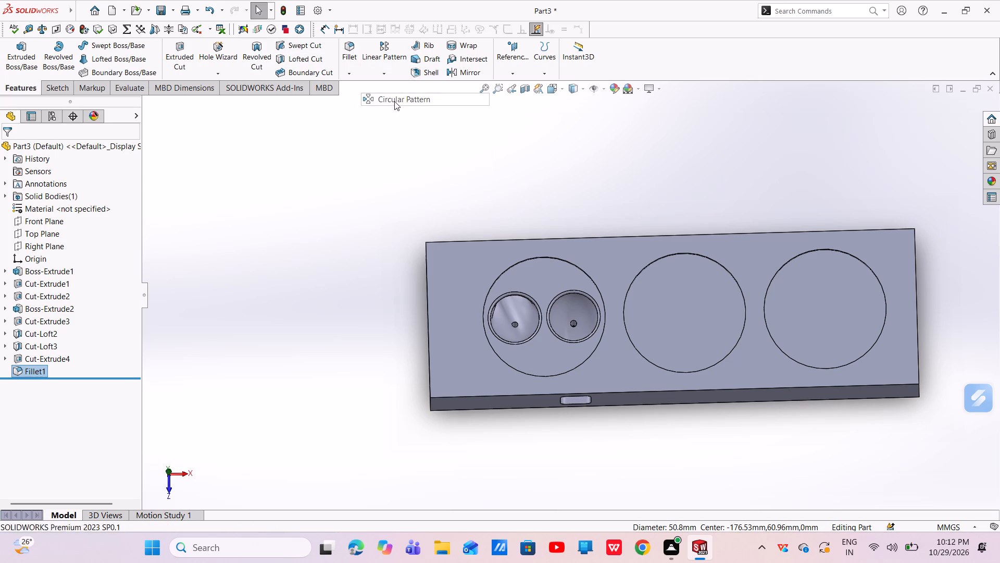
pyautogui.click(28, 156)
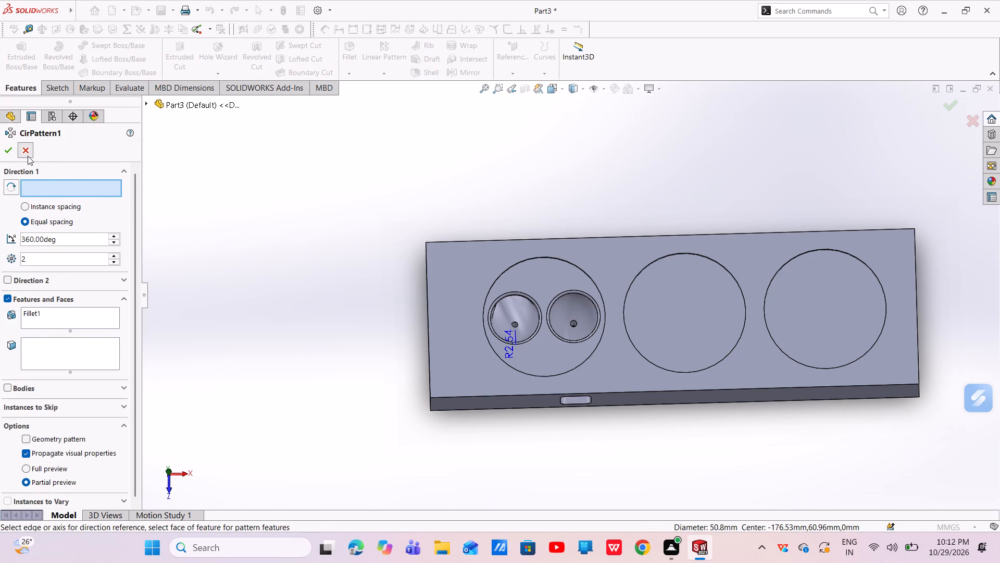
# Start a linear pattern of Fillet1 along the block's long top edge with 146.05 mm spacing and three instances.
pyautogui.click(384, 75)
pyautogui.click(389, 89)
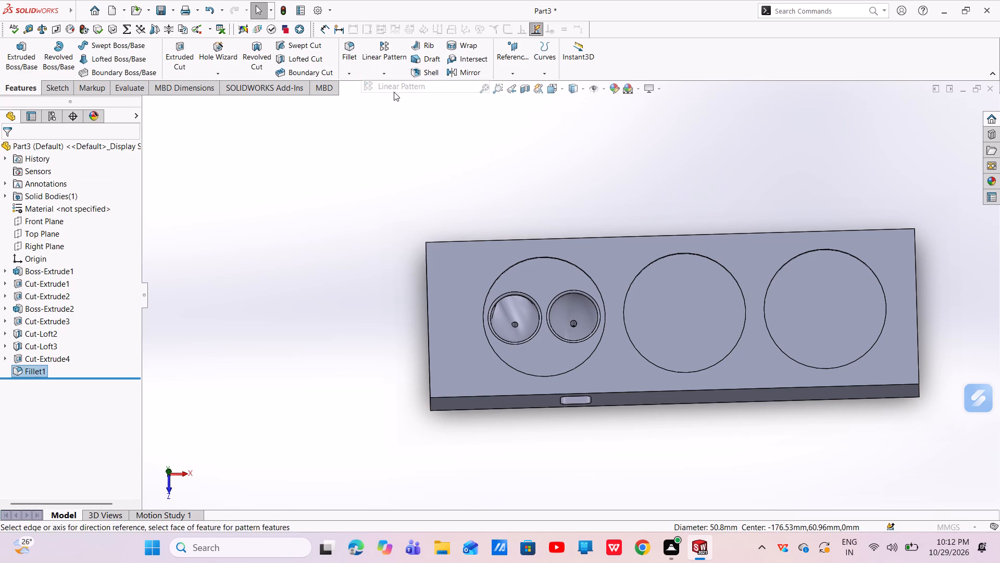
pyautogui.click(504, 239)
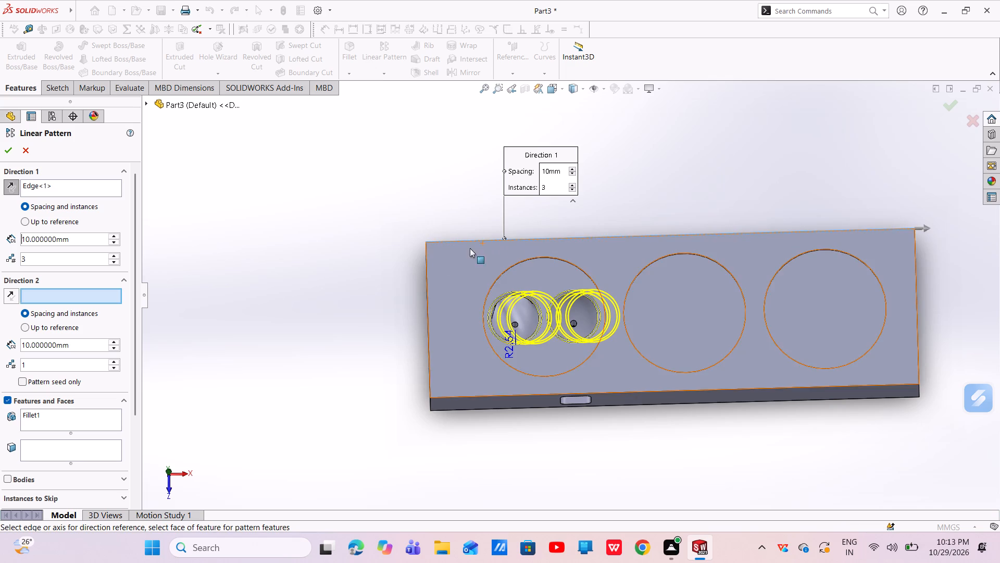
pyautogui.moveTo(97, 235); pyautogui.dragTo(80, 237)
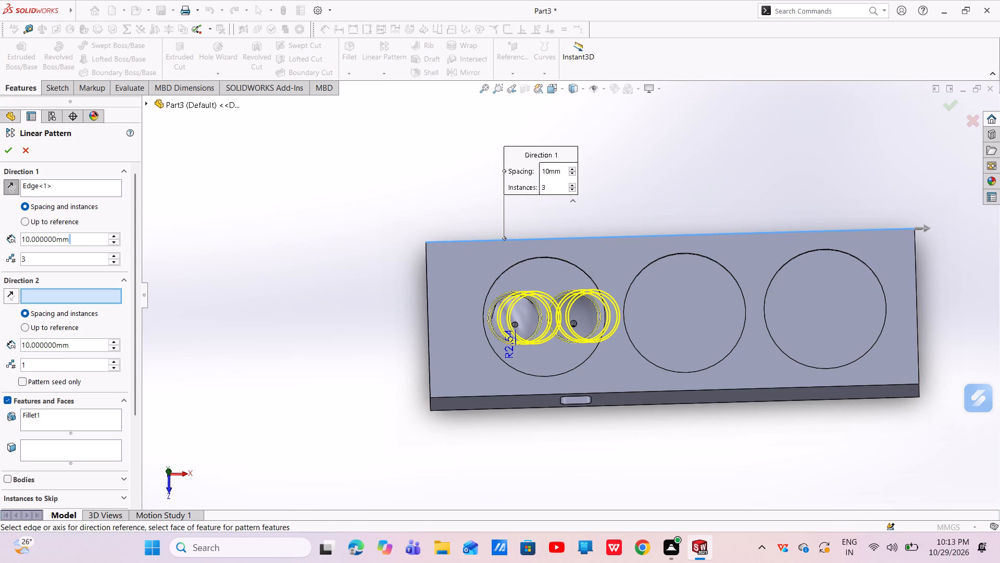
pyautogui.moveTo(80, 237); pyautogui.dragTo(7, 233)
pyautogui.press('BackSpace')
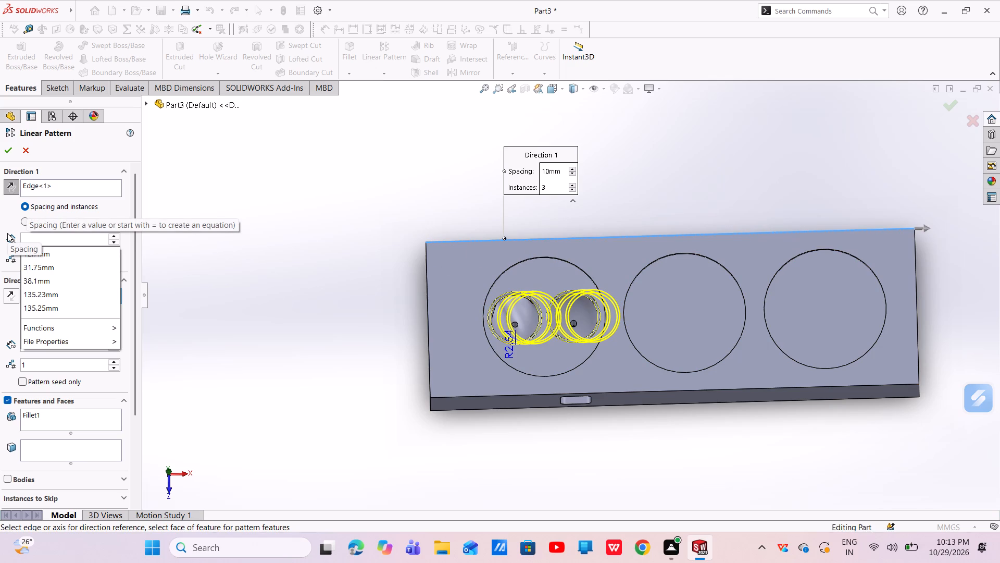
pyautogui.write('146.')
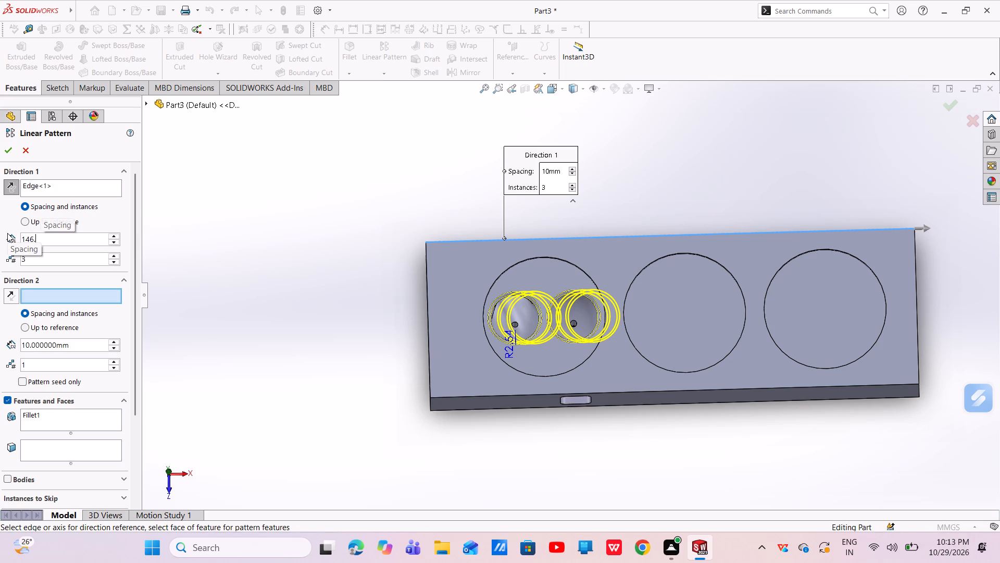
pyautogui.write('05')
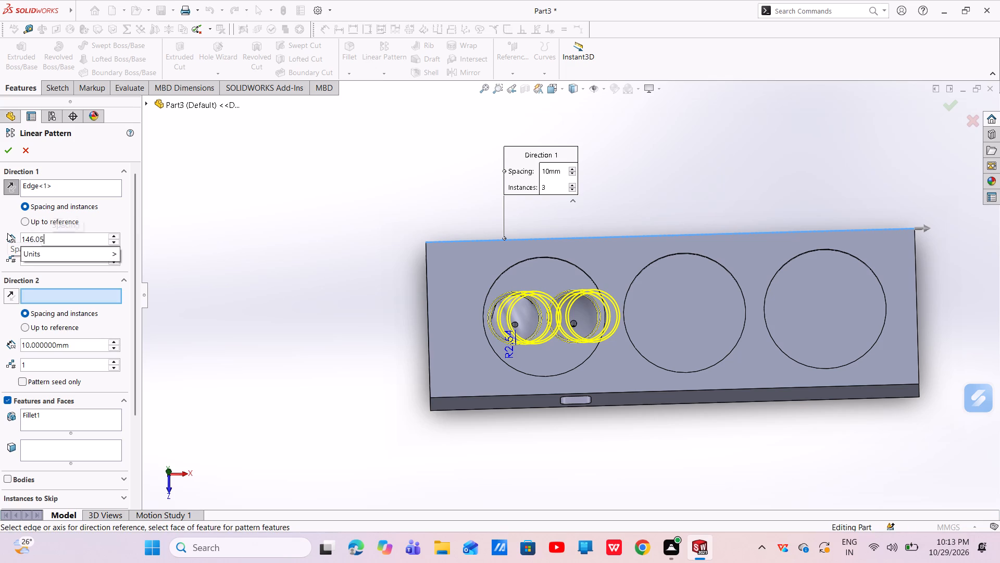
pyautogui.press('Return')
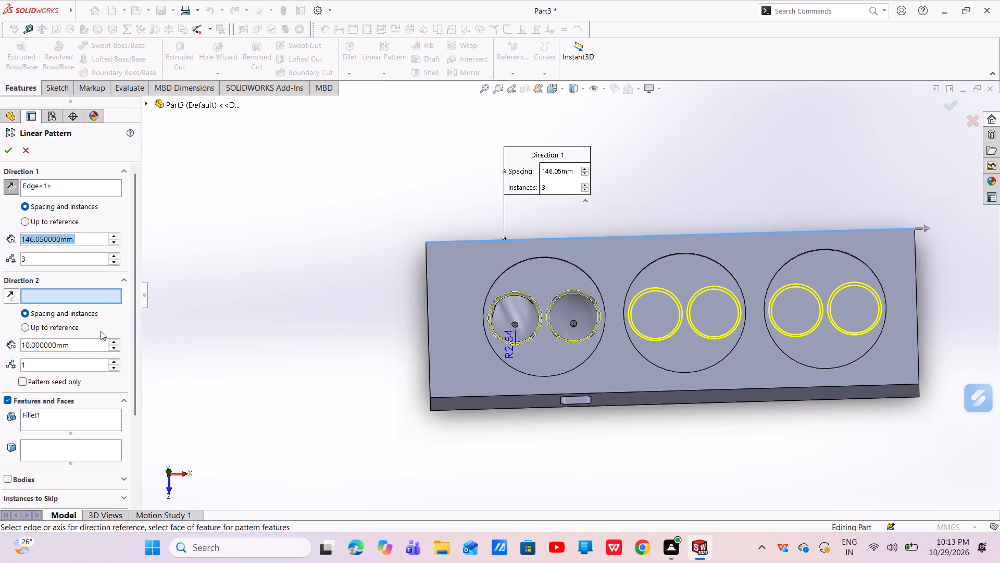
# Add the first station's recess floor and both holes' lofted faces to the patterned faces, and try to create the pattern.
pyautogui.moveTo(134, 318); pyautogui.dragTo(133, 383)
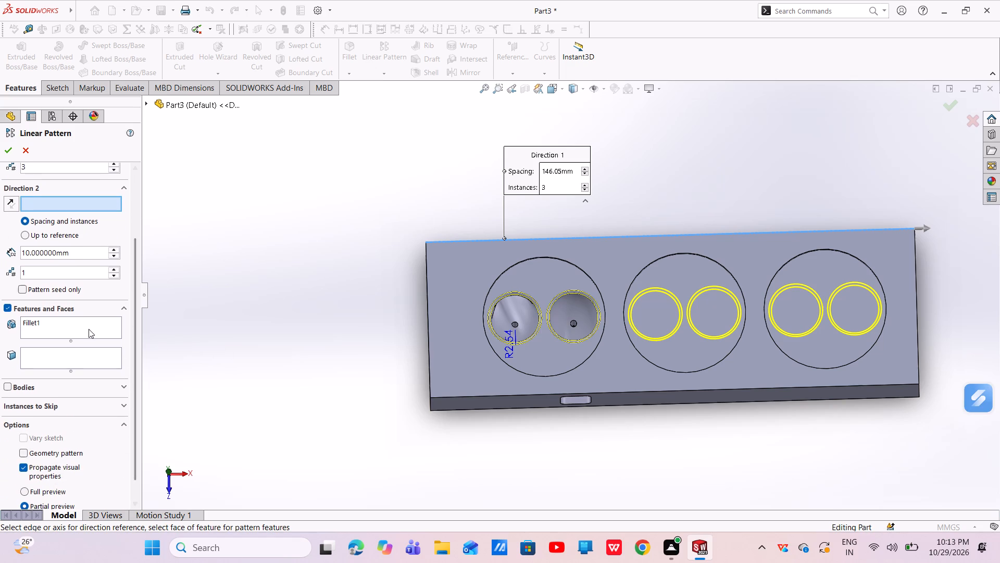
pyautogui.click(89, 329)
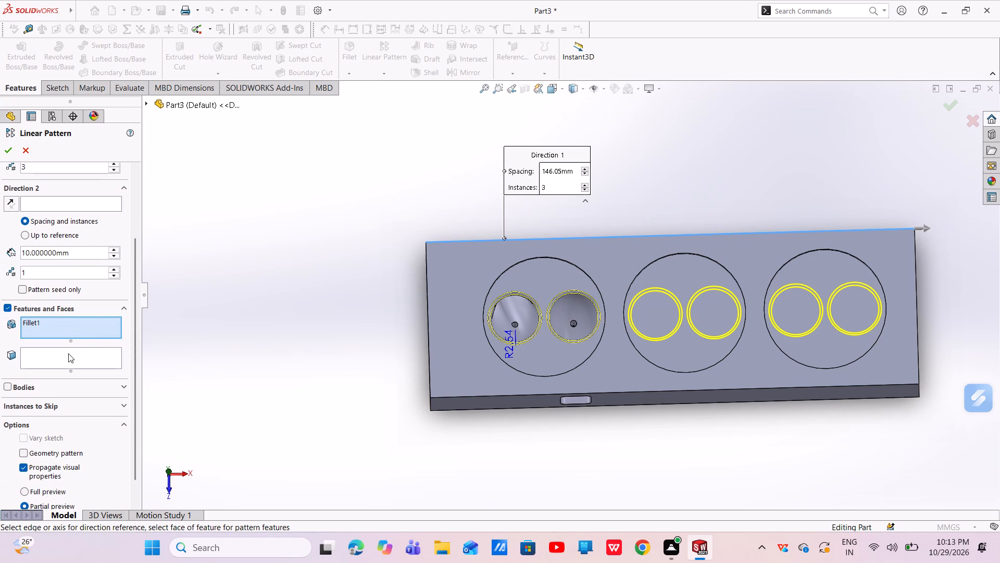
pyautogui.click(66, 356)
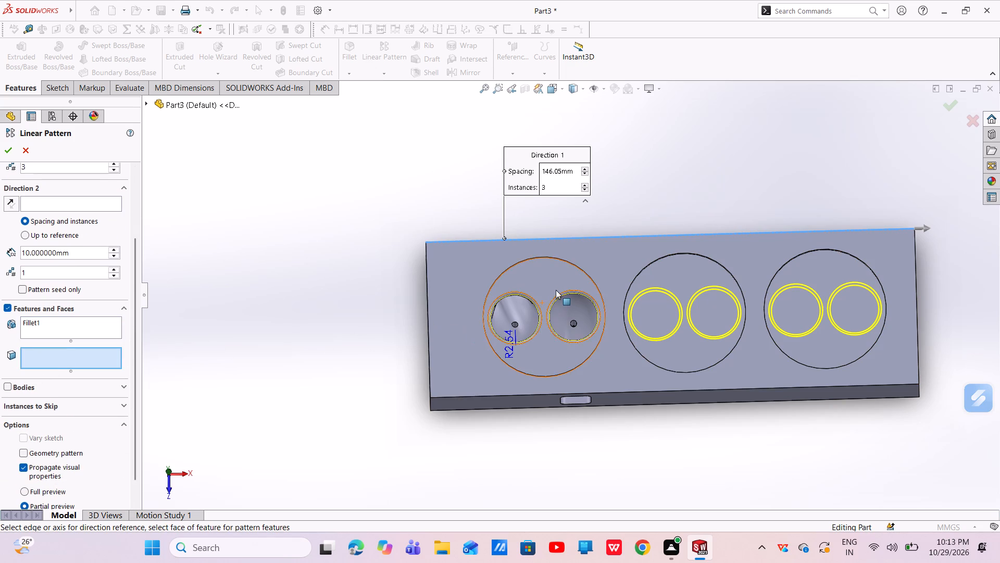
pyautogui.click(555, 287)
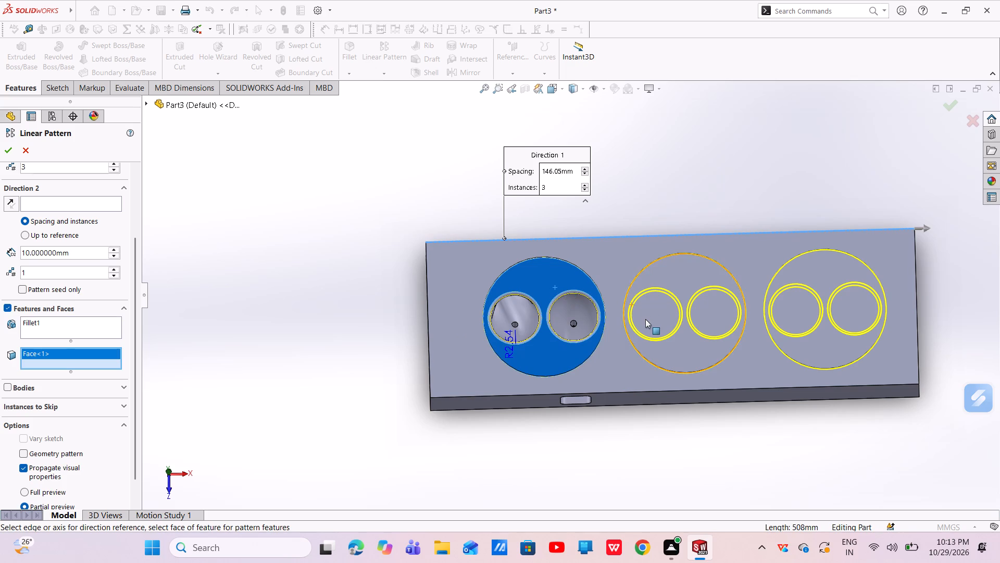
pyautogui.moveTo(628, 343); pyautogui.dragTo(654, 272, button='middle')
pyautogui.click(591, 374)
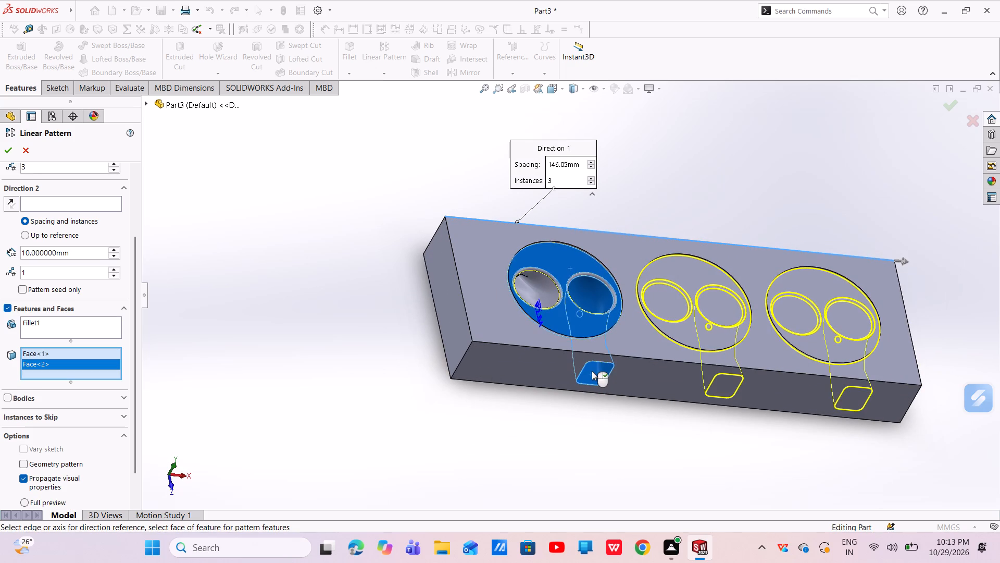
pyautogui.scroll(2, 593, 357)
pyautogui.moveTo(565, 340); pyautogui.dragTo(573, 380, button='middle')
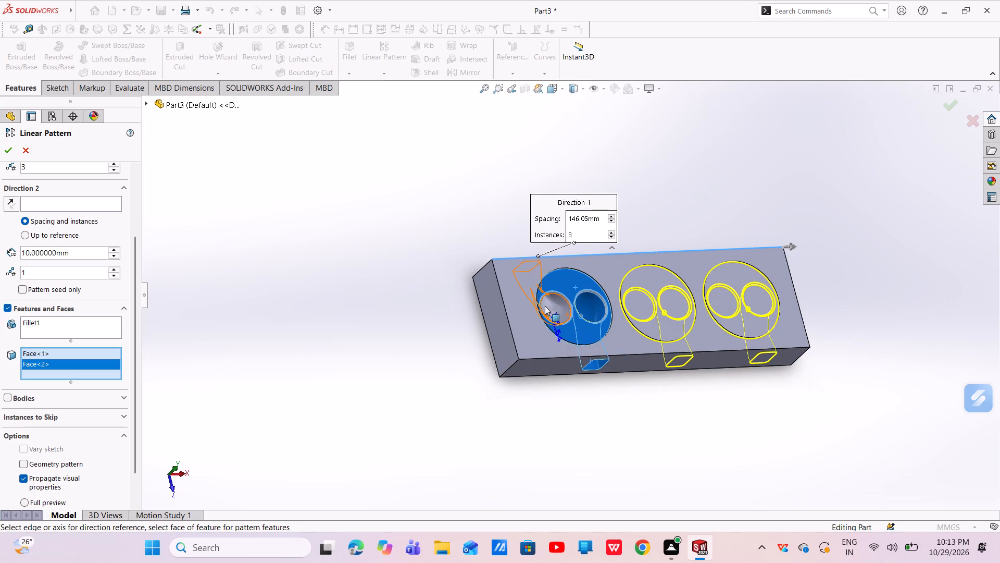
pyautogui.click(545, 306)
pyautogui.scroll(-4, 569, 313)
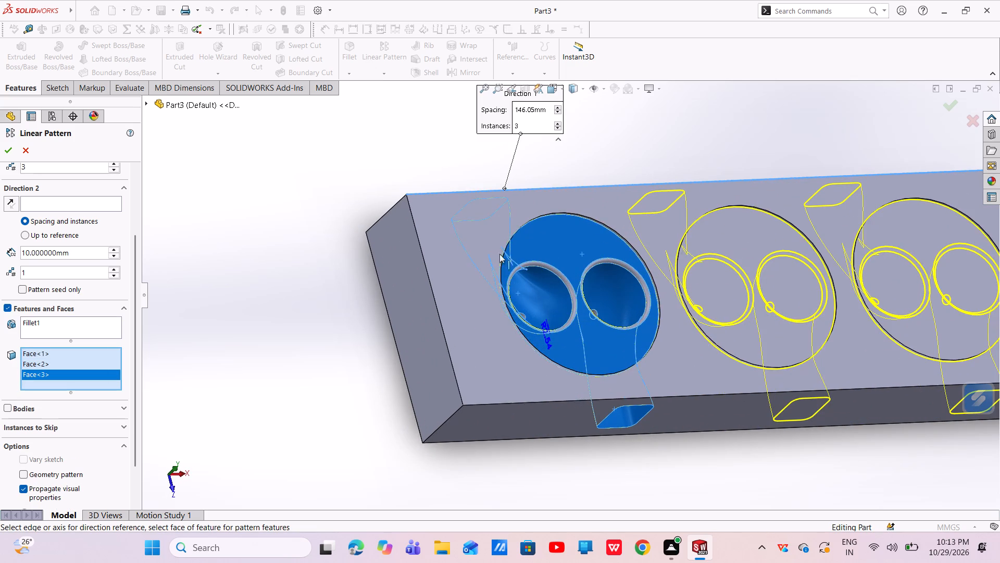
pyautogui.click(14, 150)
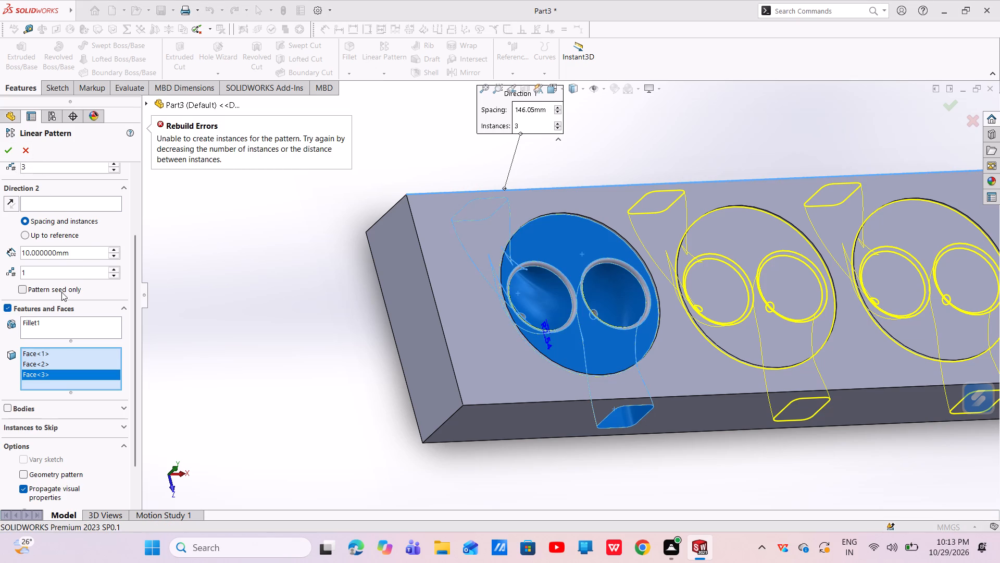
# Remove Fillet1 from the patterned features and try to create the linear pattern from the three selected faces.
pyautogui.click(26, 320)
pyautogui.rightClick(26, 320)
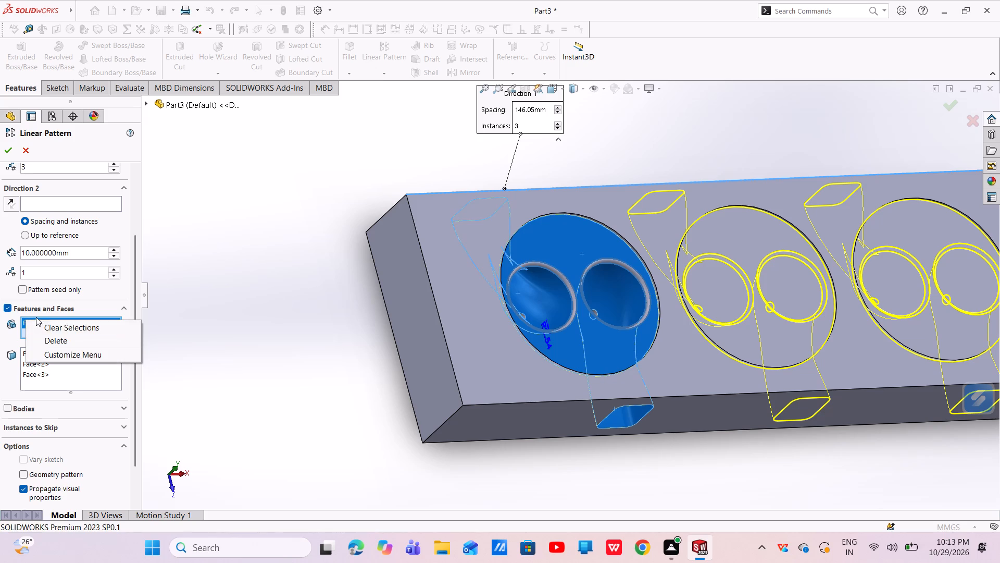
pyautogui.click(63, 334)
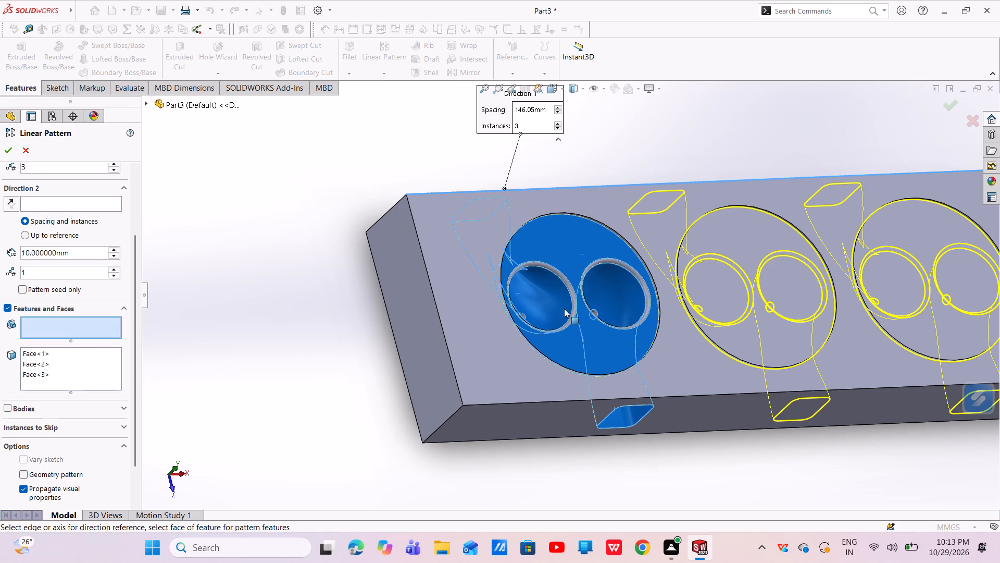
pyautogui.click(560, 273)
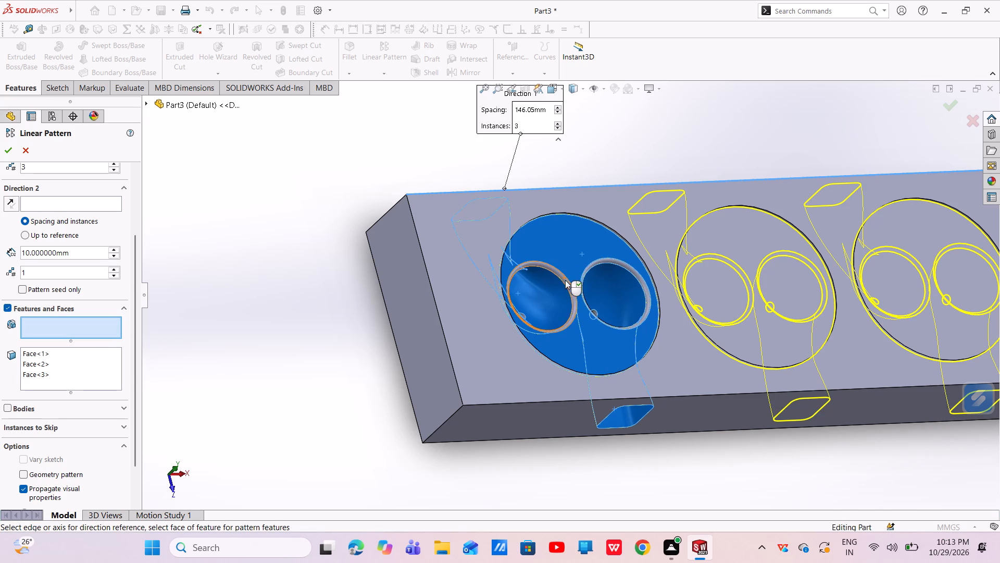
pyautogui.click(570, 291)
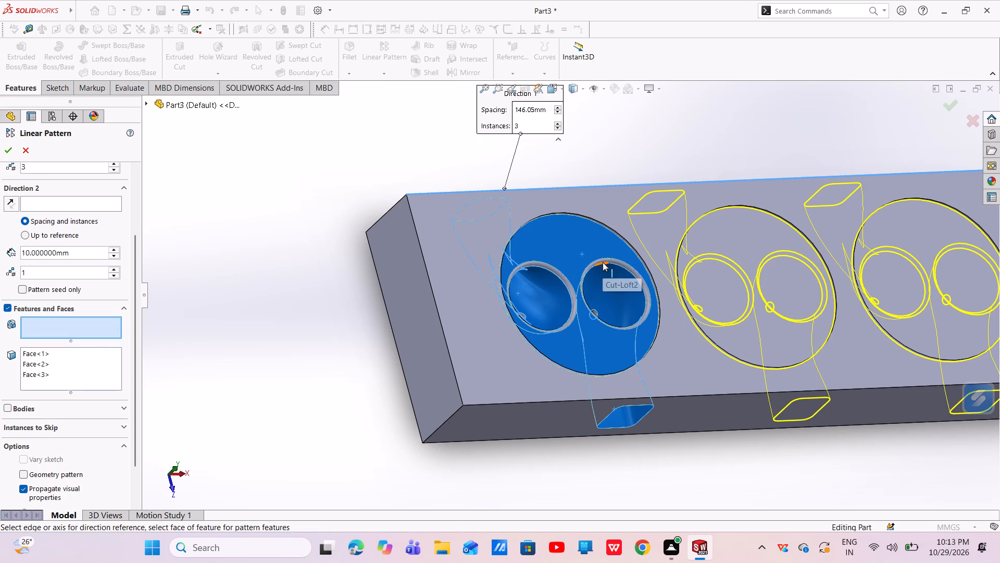
pyautogui.click(603, 262)
pyautogui.scroll(-3, 632, 289)
pyautogui.scroll(4, 623, 287)
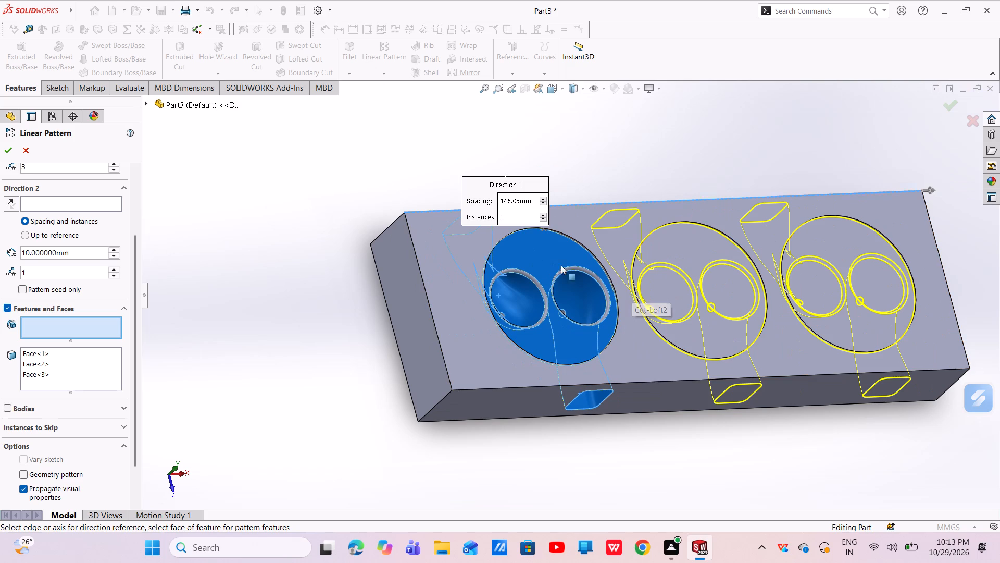
pyautogui.click(4, 150)
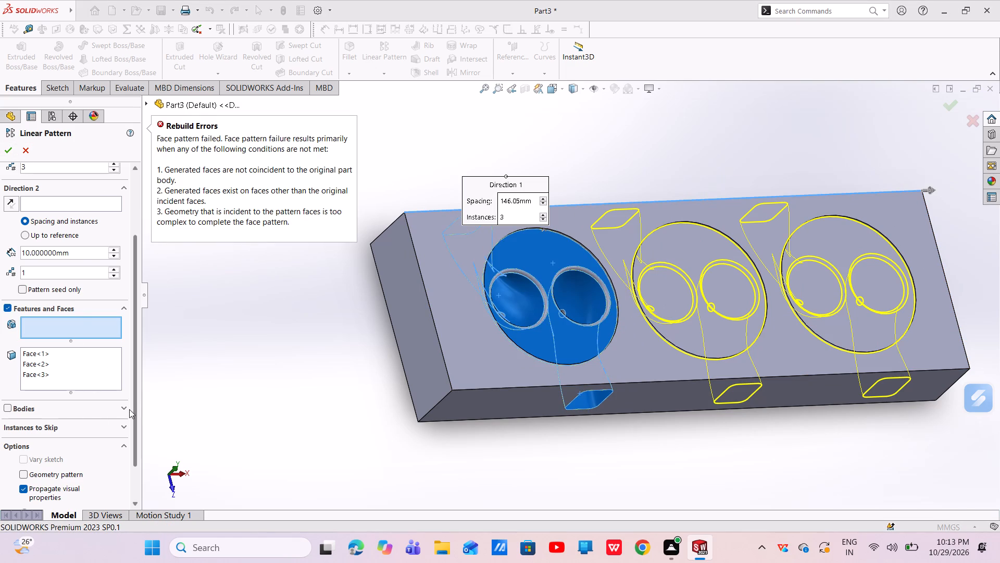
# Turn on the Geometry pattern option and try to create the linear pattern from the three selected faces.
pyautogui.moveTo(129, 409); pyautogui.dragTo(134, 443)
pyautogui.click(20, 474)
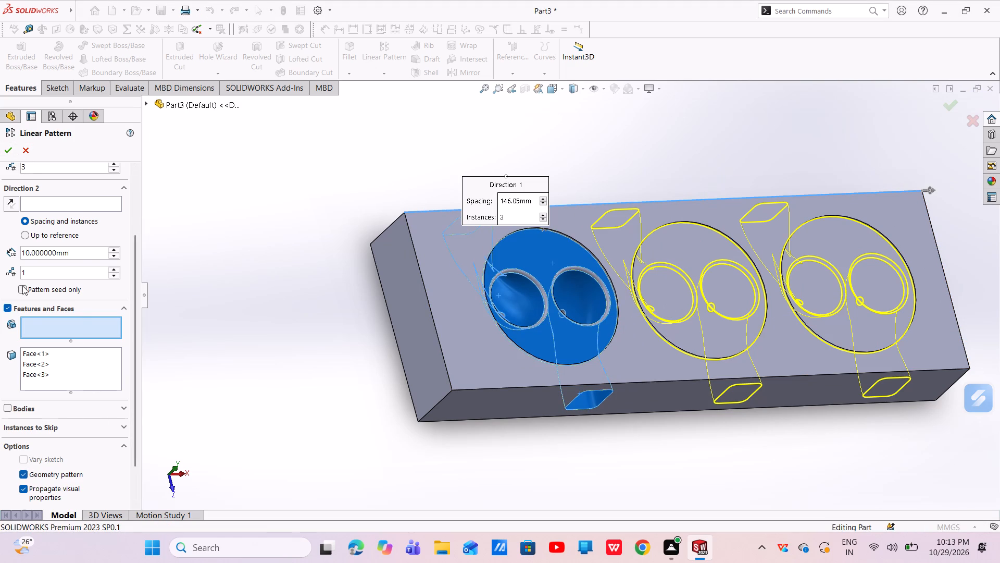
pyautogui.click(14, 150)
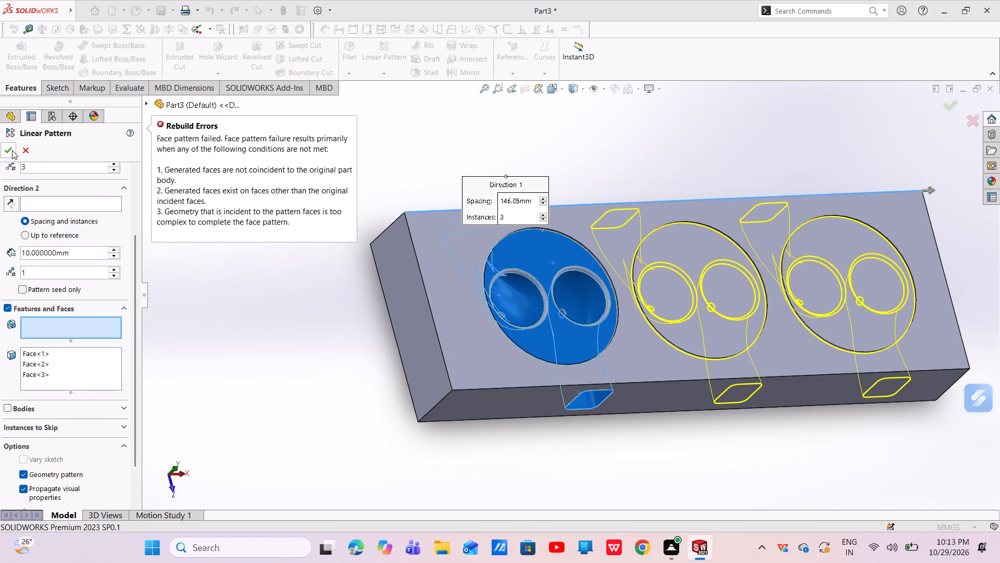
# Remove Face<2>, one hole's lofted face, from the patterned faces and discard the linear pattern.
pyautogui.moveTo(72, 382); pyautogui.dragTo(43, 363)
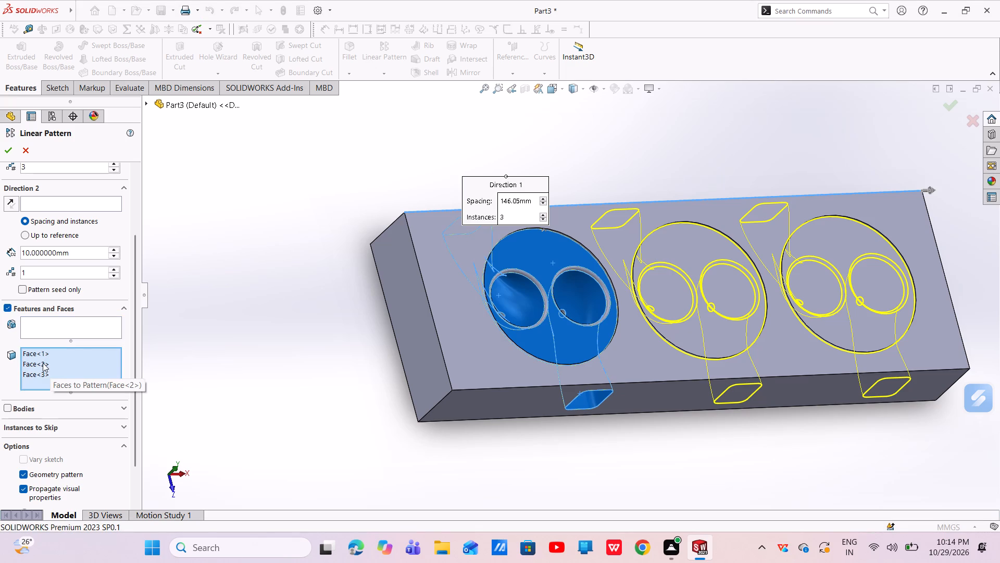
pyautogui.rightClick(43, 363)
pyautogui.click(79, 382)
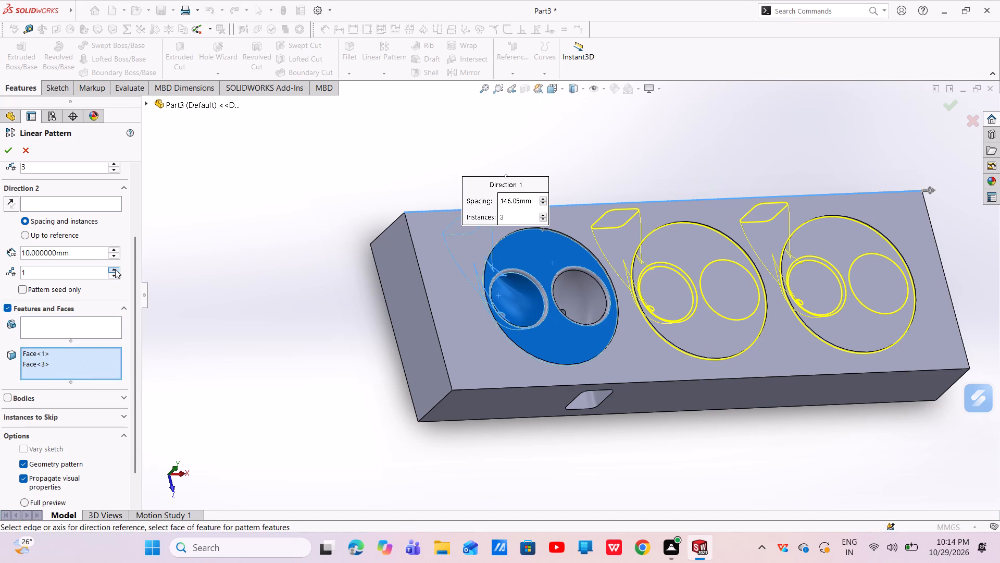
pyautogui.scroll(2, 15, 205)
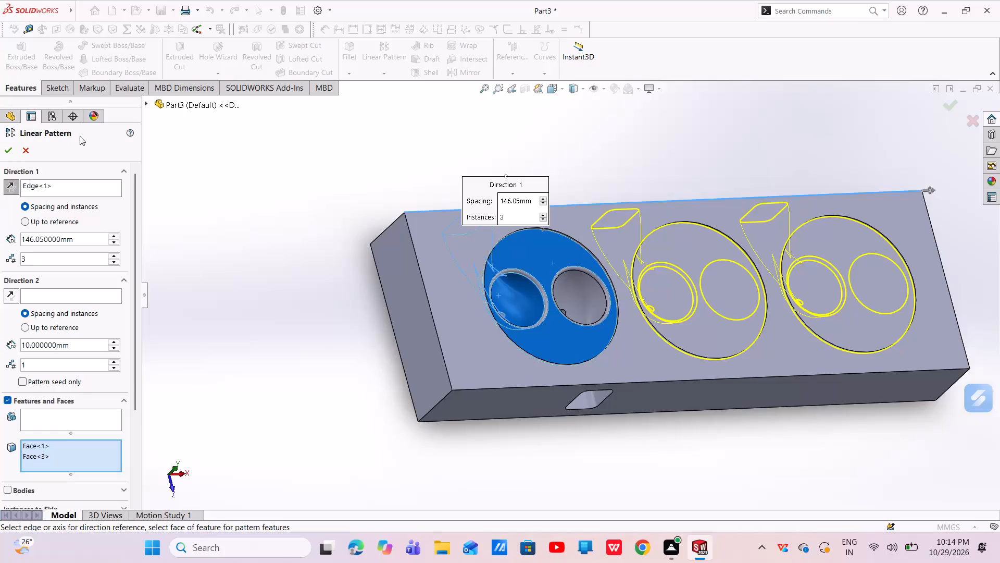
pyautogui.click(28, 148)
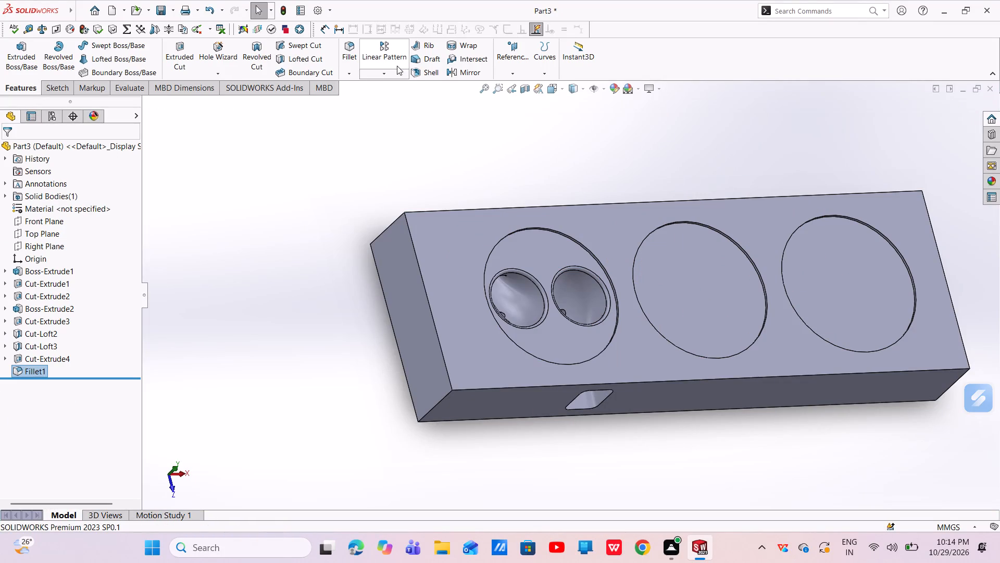
# Start a new linear pattern without Fillet1, along the block's long top edge, with 146.05 mm spacing and three instances.
pyautogui.click(391, 55)
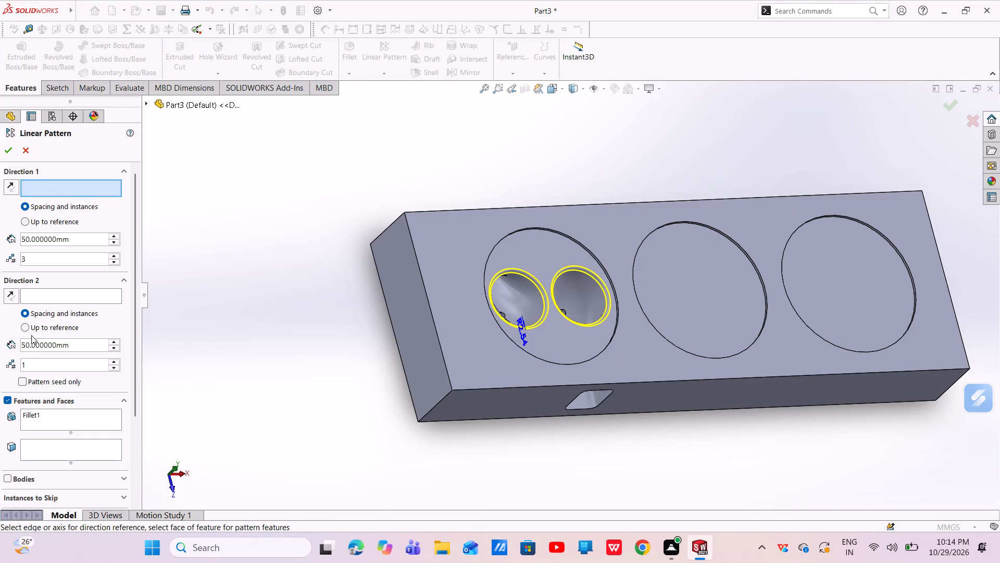
pyautogui.click(123, 278)
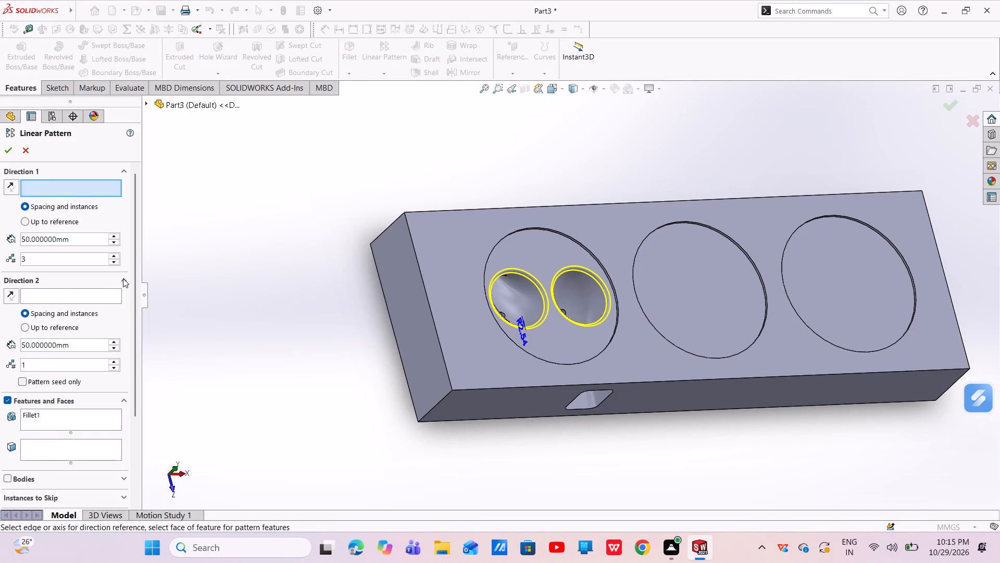
pyautogui.click(37, 315)
pyautogui.rightClick(37, 315)
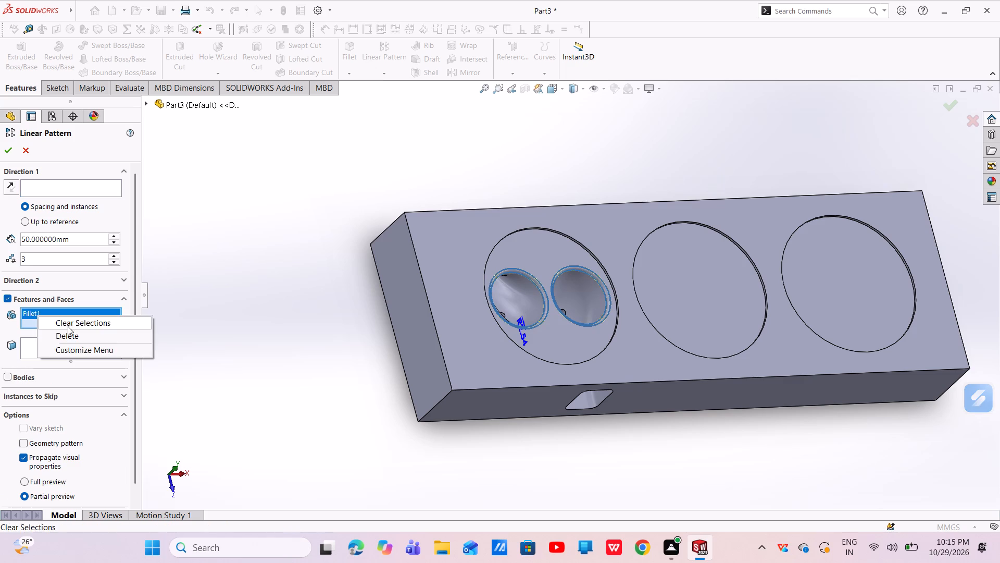
pyautogui.click(69, 334)
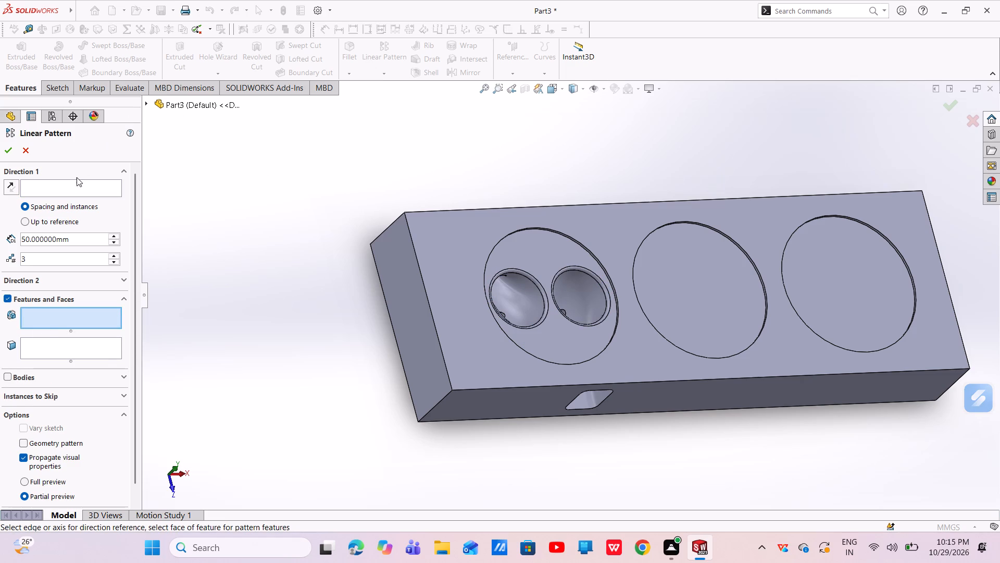
pyautogui.click(76, 185)
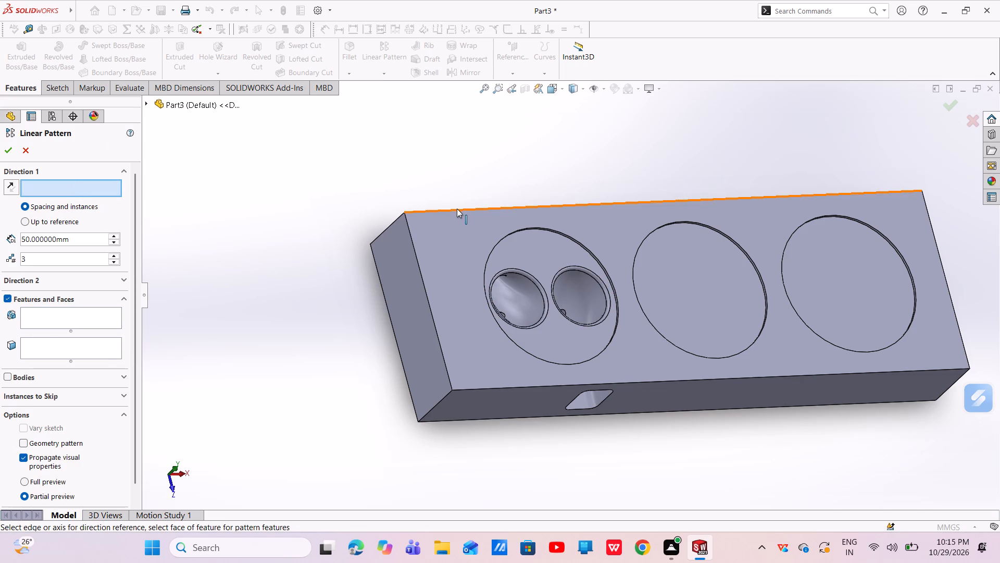
pyautogui.click(456, 209)
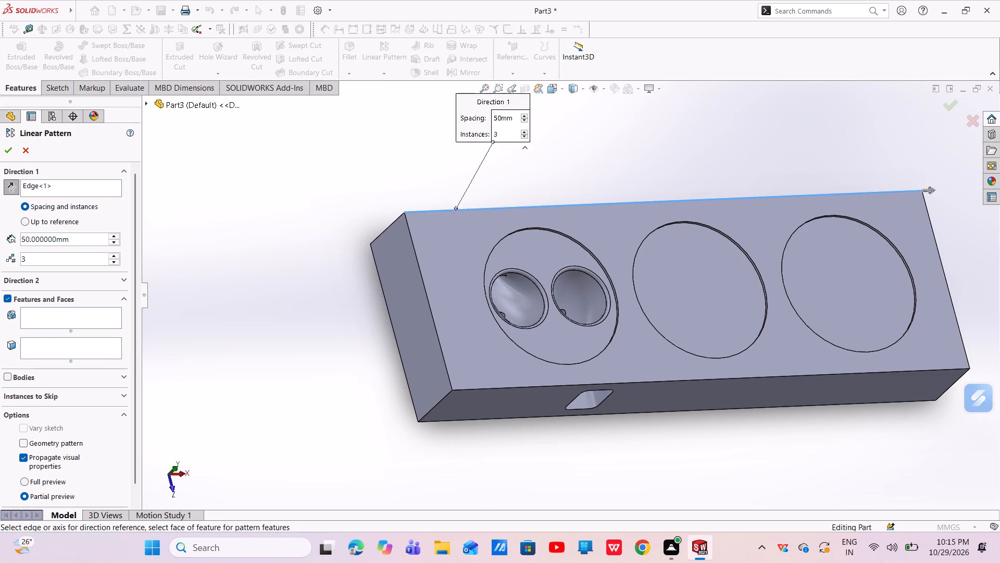
pyautogui.moveTo(76, 244); pyautogui.dragTo(11, 241)
pyautogui.press('BackSpace')
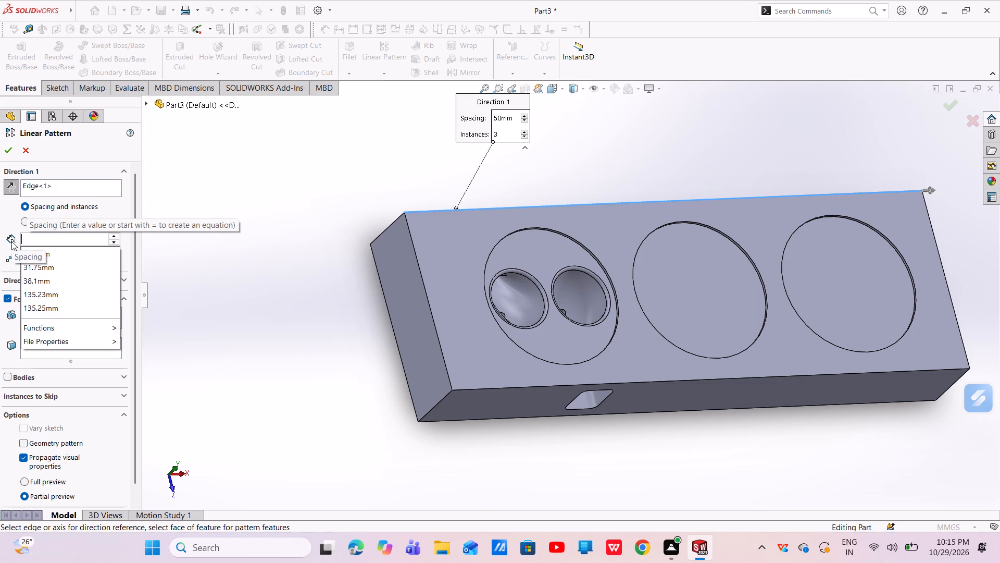
pyautogui.press('1')
pyautogui.write('46.')
pyautogui.write('05')
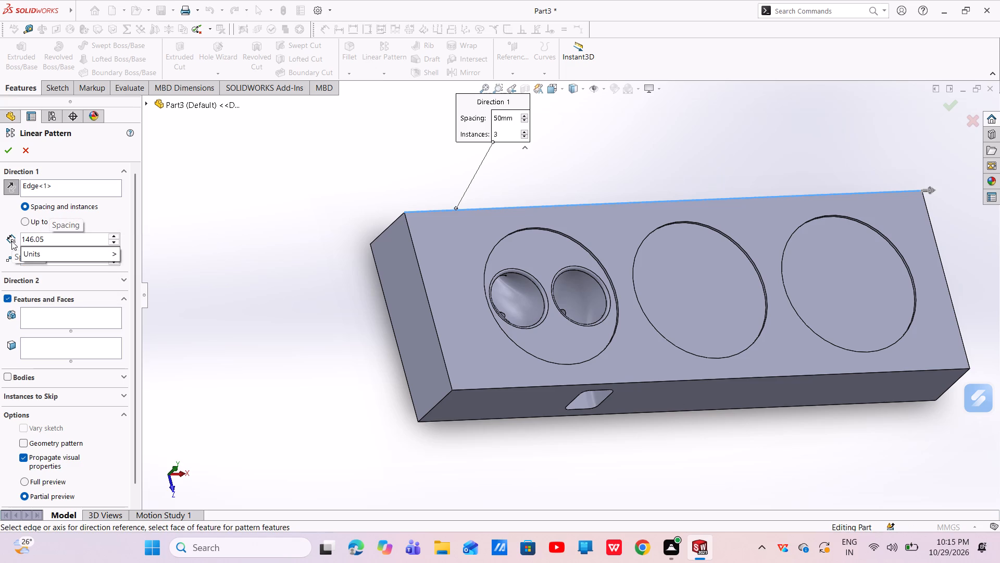
pyautogui.press('Return')
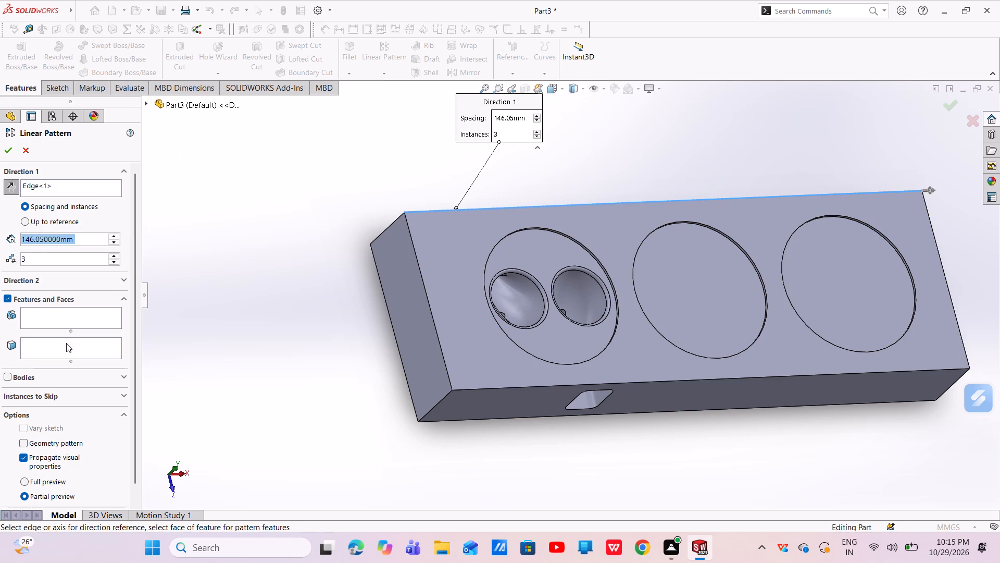
# Add Cut-Extrude3, Cut-Loft2, Cut-Loft3, Cut-Extrude4 and Fillet1 to the patterned features and try to create the pattern.
pyautogui.click(147, 104)
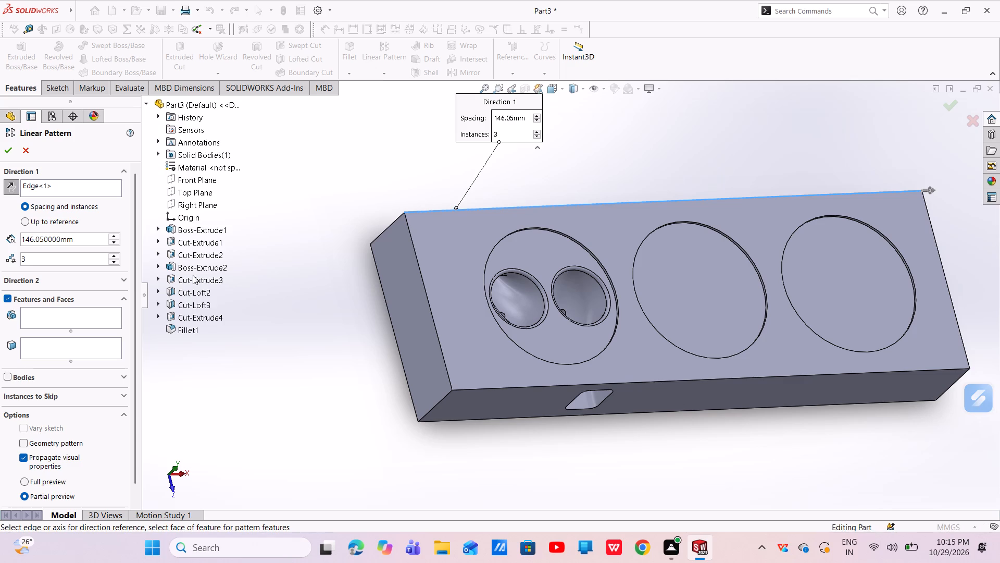
pyautogui.click(192, 279)
pyautogui.click(66, 320)
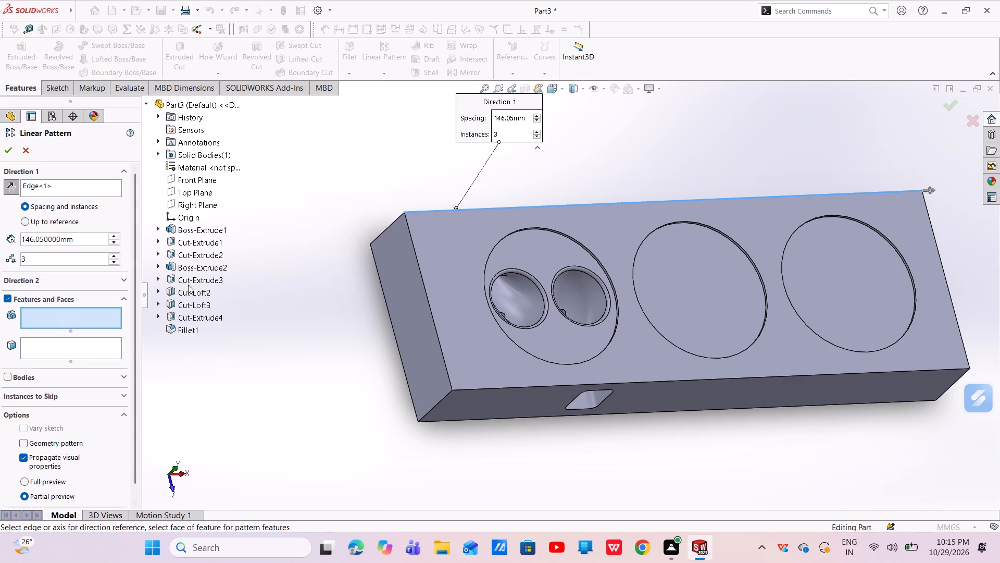
pyautogui.click(189, 279)
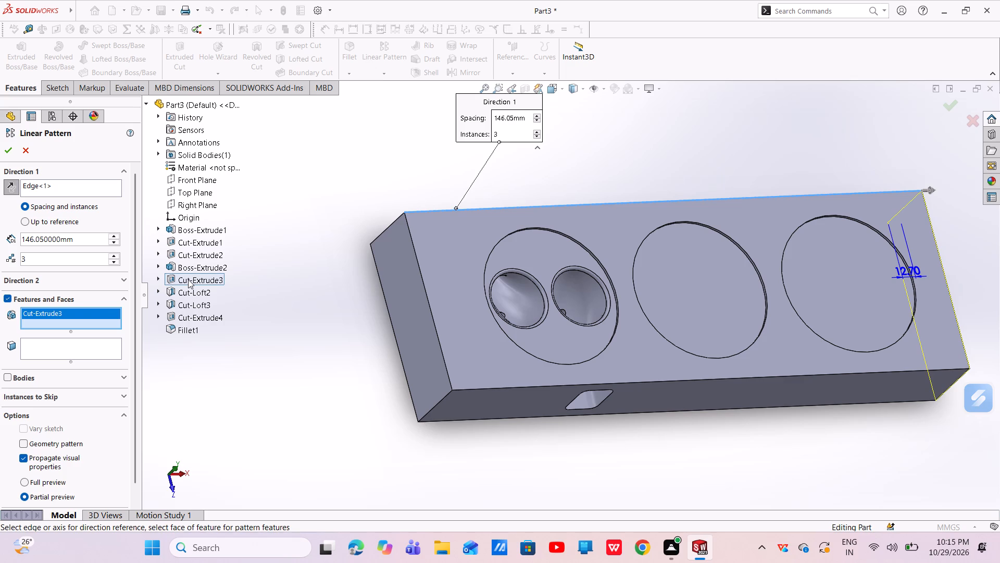
pyautogui.click(189, 292)
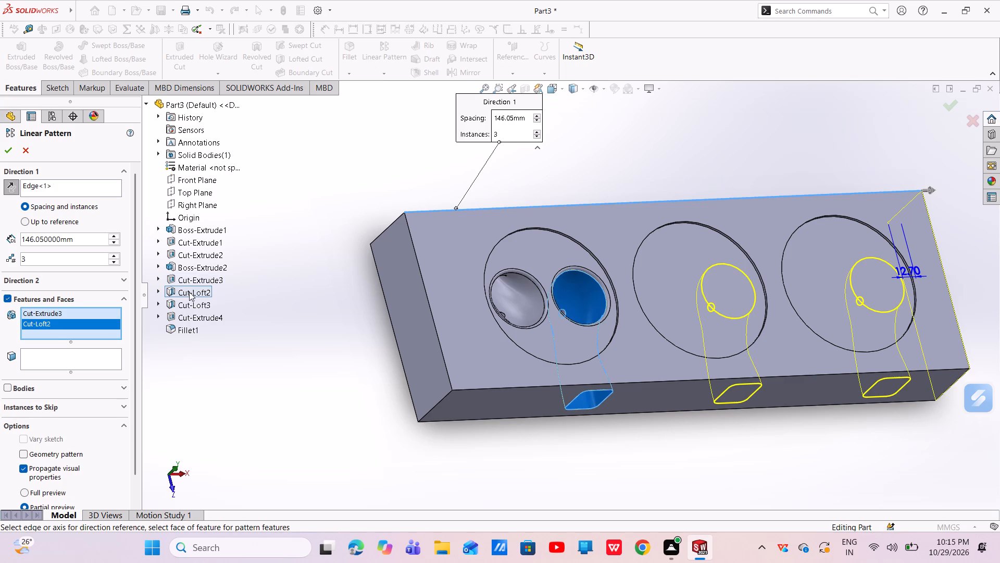
pyautogui.click(184, 259)
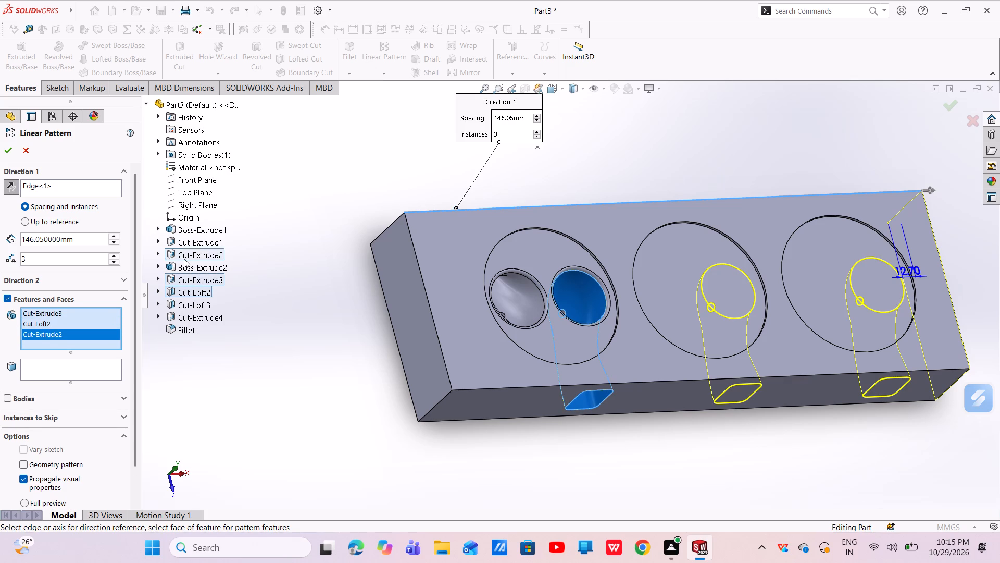
pyautogui.click(180, 259)
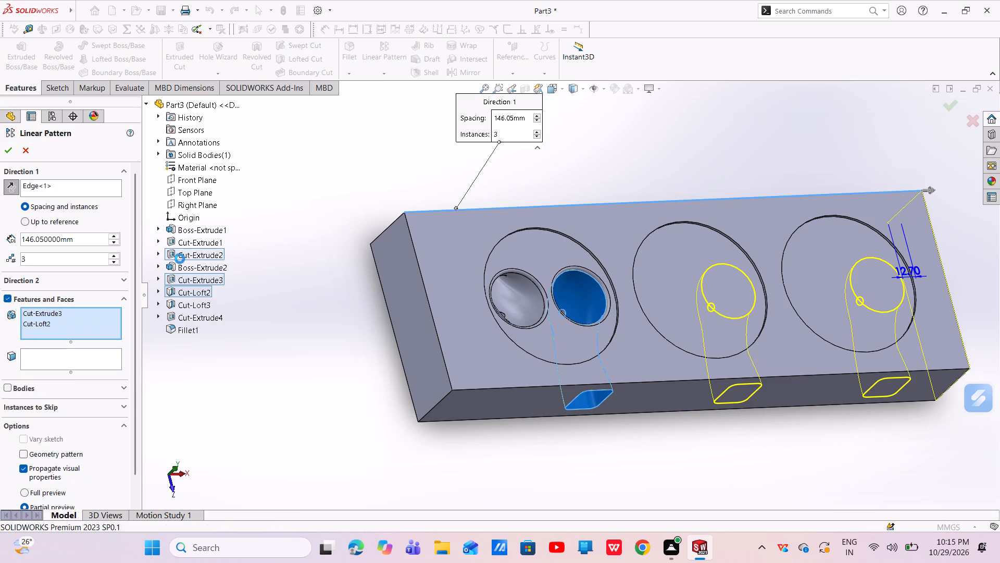
pyautogui.click(187, 304)
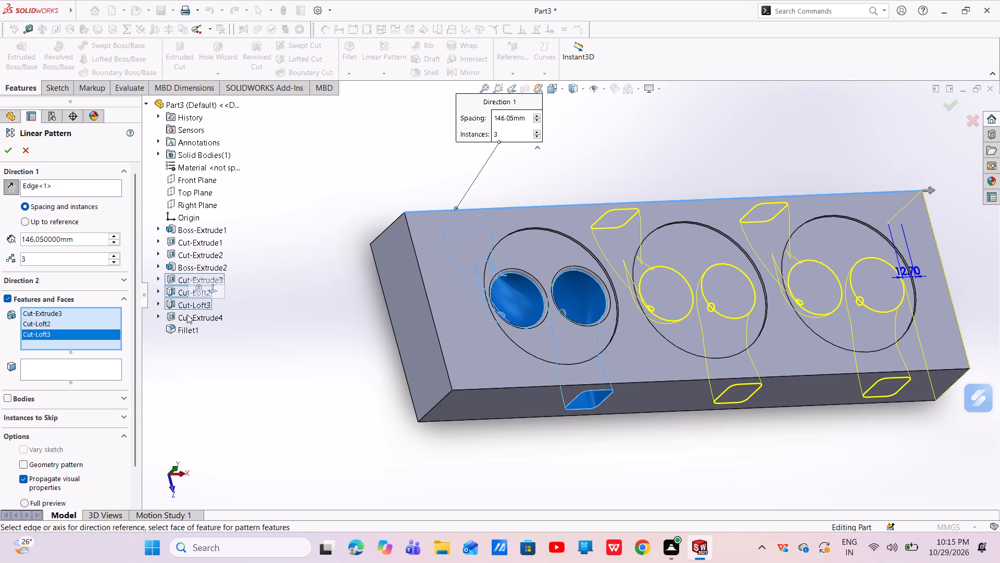
pyautogui.click(186, 317)
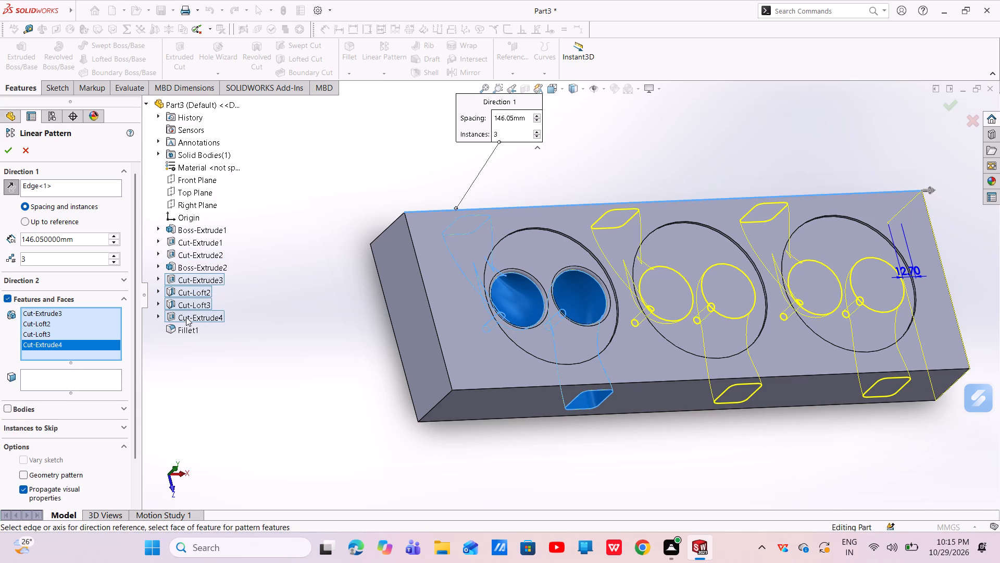
pyautogui.click(179, 327)
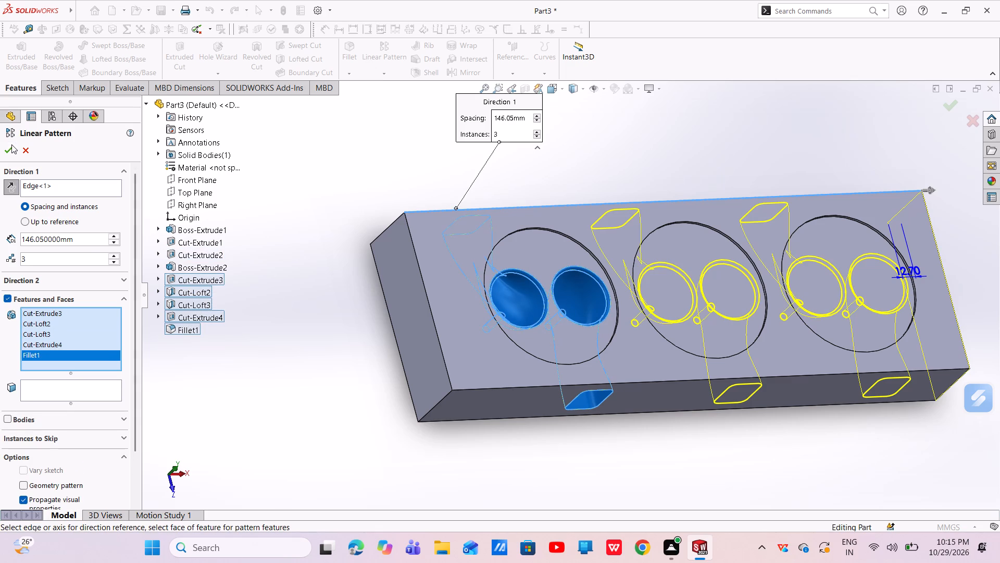
pyautogui.click(10, 147)
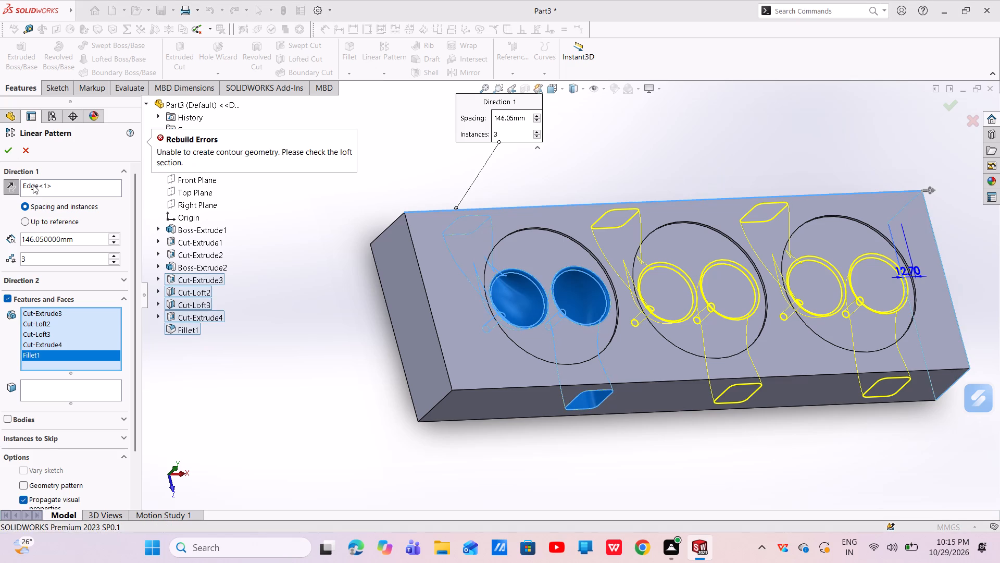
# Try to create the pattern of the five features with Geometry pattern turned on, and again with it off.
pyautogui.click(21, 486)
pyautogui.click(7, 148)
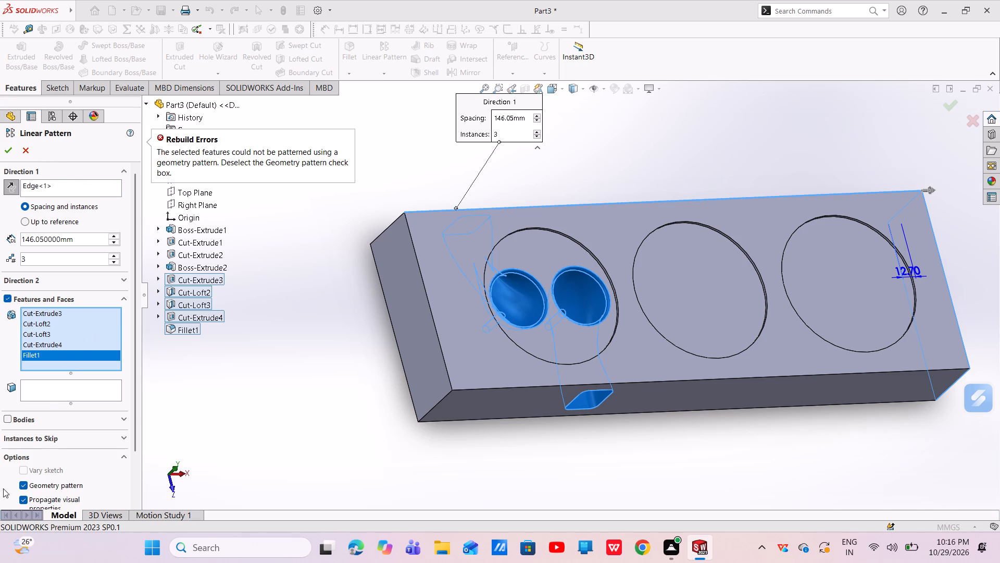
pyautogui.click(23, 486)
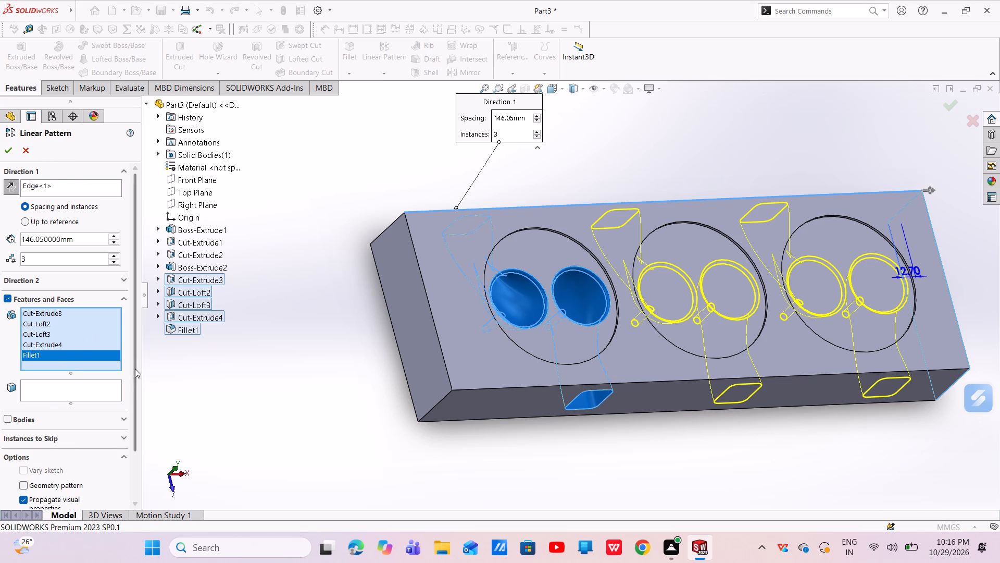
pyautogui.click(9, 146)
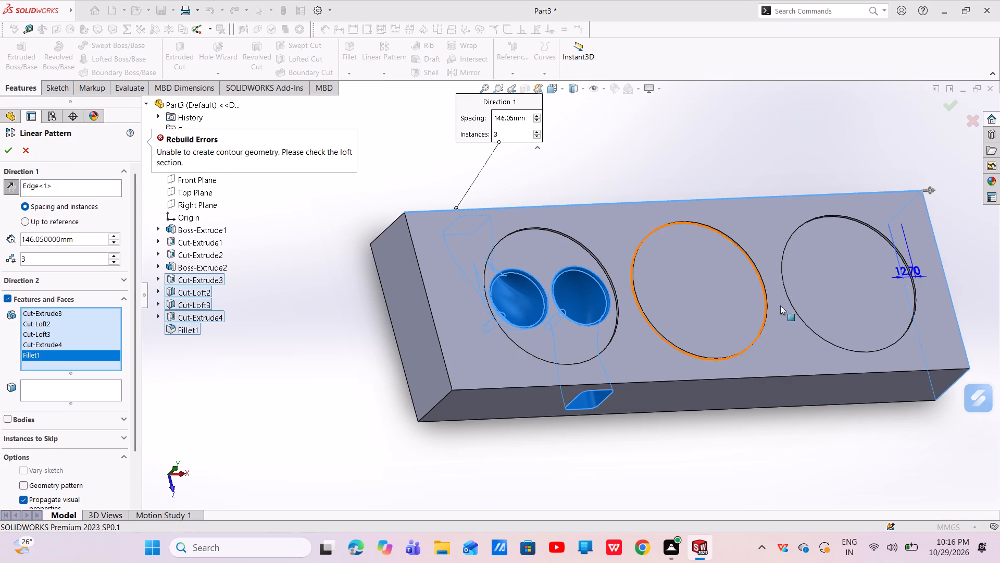
# Remove Cut-Extrude3 from the patterned features and try to create the linear pattern from the remaining four.
pyautogui.moveTo(831, 297); pyautogui.dragTo(715, 215, button='middle')
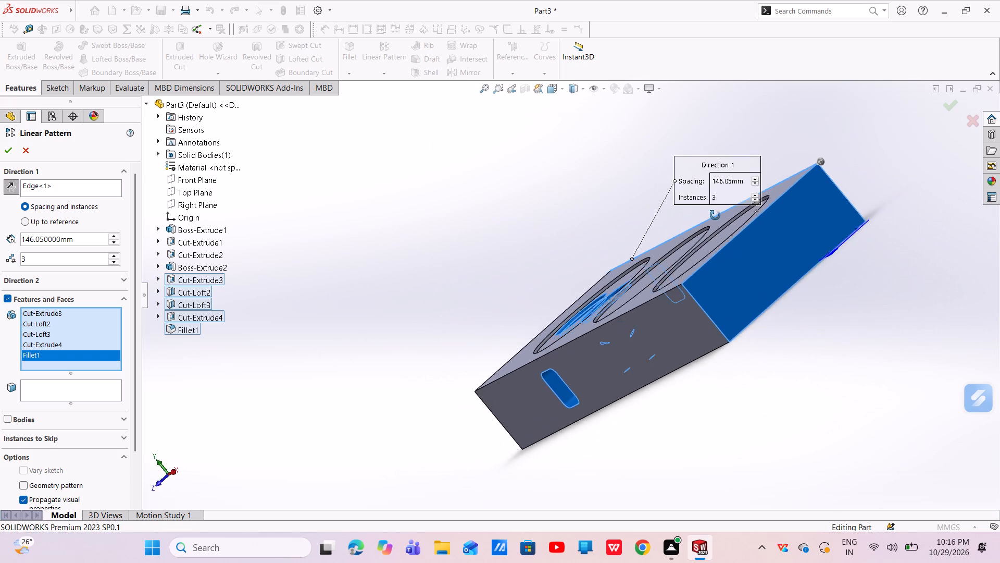
pyautogui.moveTo(715, 215); pyautogui.dragTo(770, 247, button='middle')
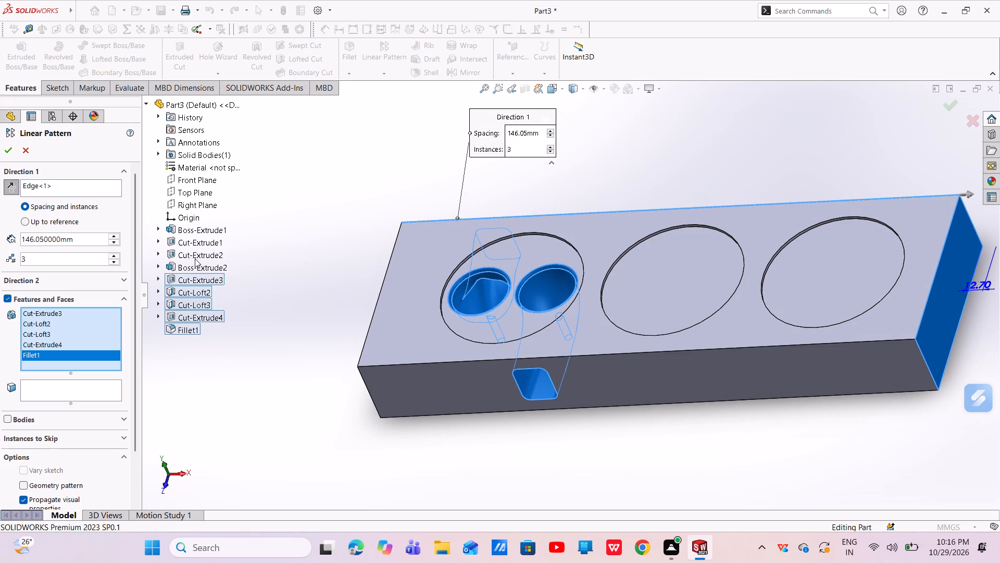
pyautogui.click(193, 280)
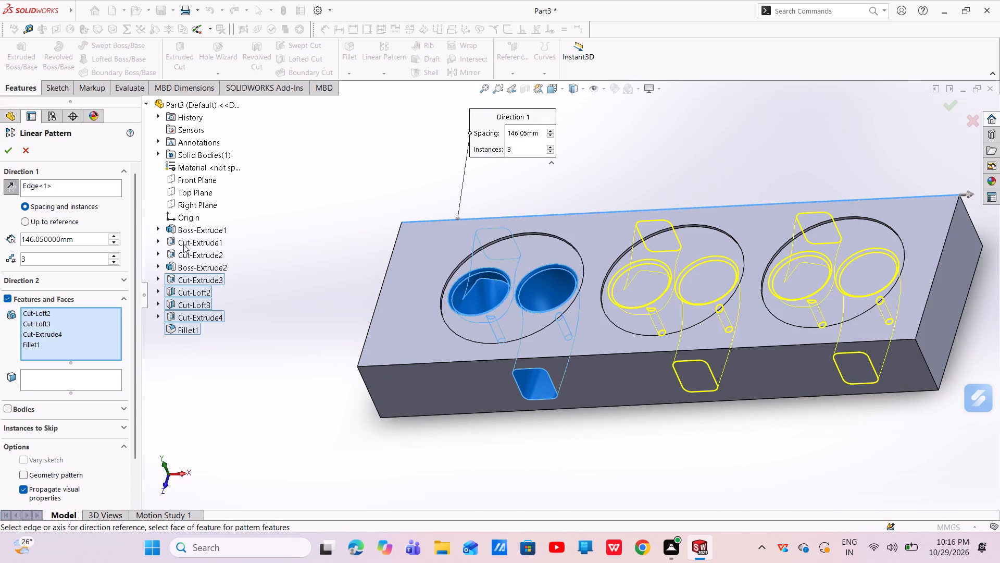
pyautogui.click(7, 147)
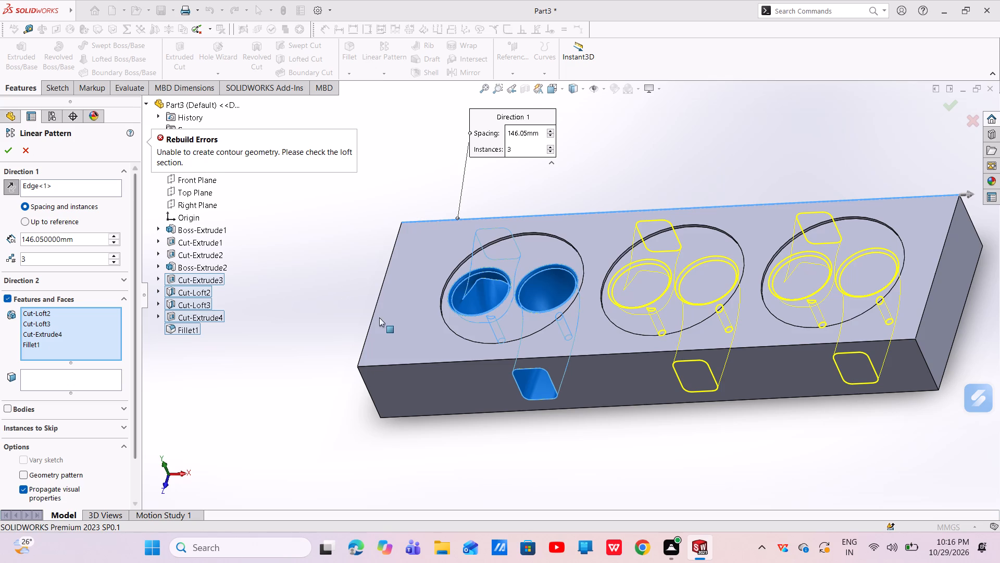
pyautogui.moveTo(396, 328); pyautogui.dragTo(394, 164, button='middle')
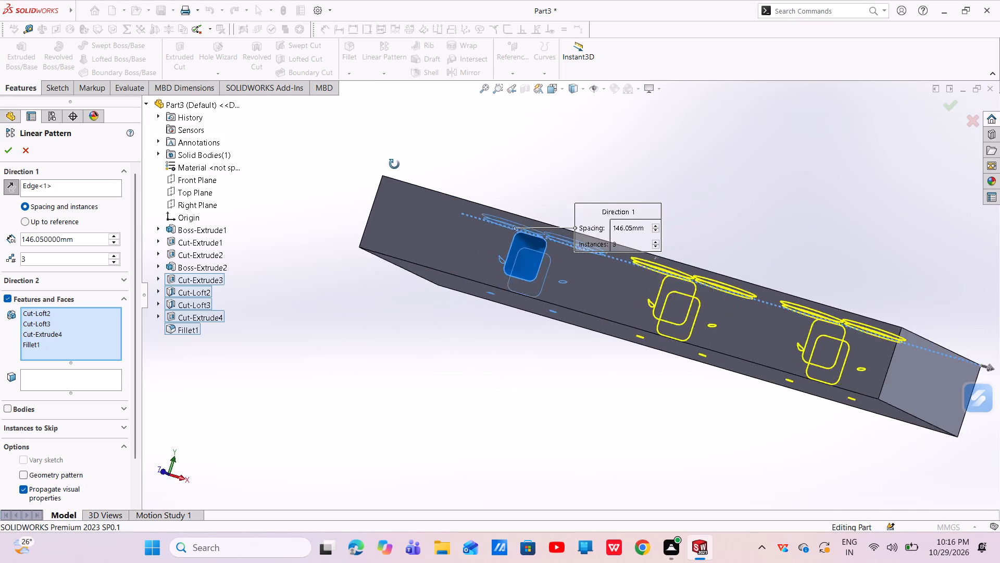
pyautogui.moveTo(394, 164); pyautogui.dragTo(323, 245, button='middle')
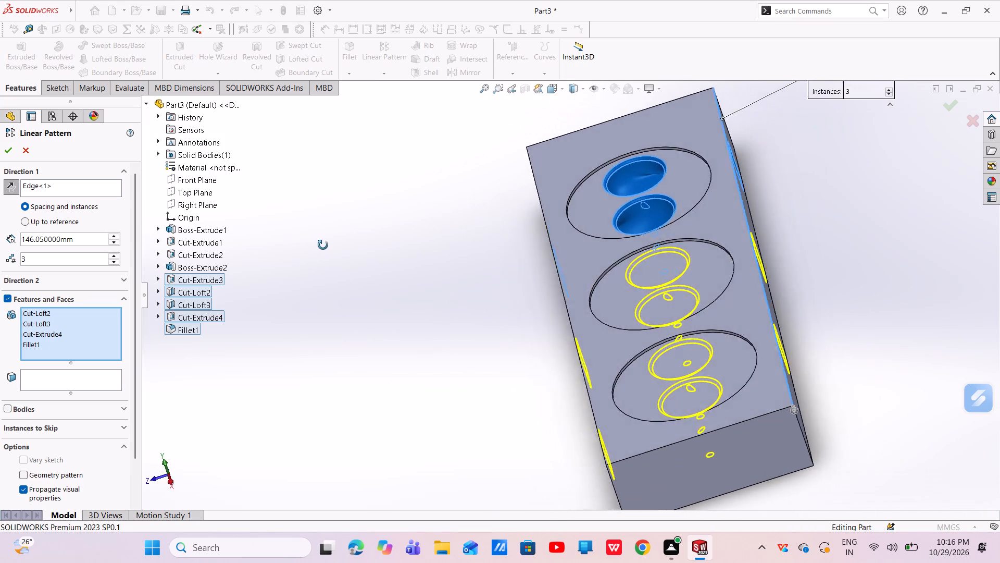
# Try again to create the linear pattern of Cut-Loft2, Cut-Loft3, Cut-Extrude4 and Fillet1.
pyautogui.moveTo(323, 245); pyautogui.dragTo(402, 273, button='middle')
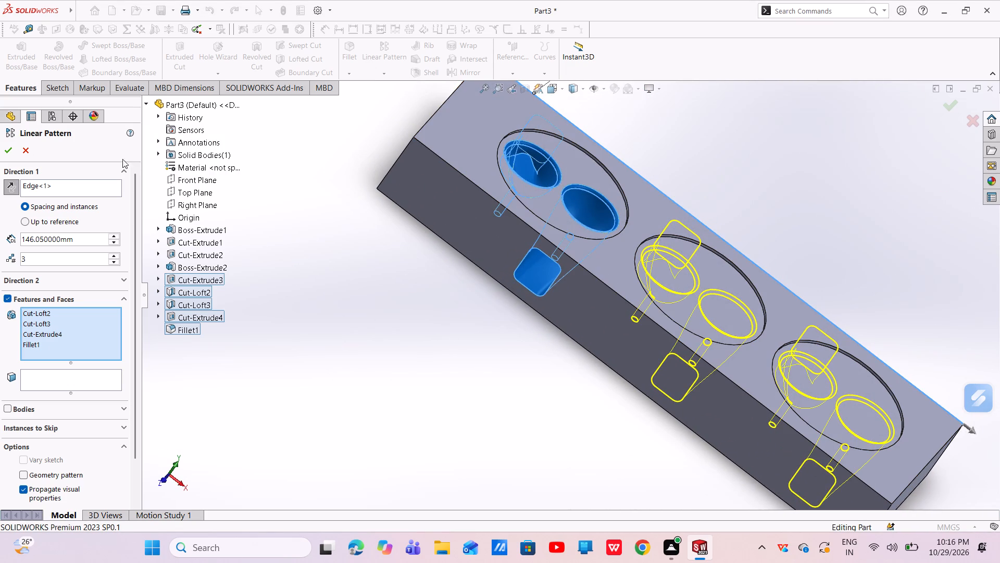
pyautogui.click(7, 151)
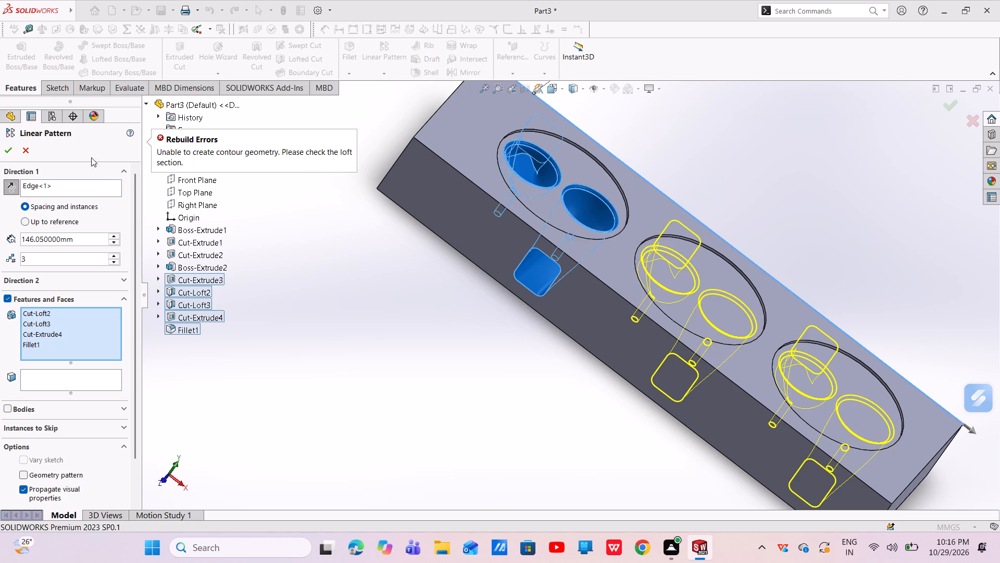
# Examine the pattern preview of the loft cuts and small holes at the second and third stations from several angles.
pyautogui.moveTo(542, 319); pyautogui.dragTo(418, 281, button='middle')
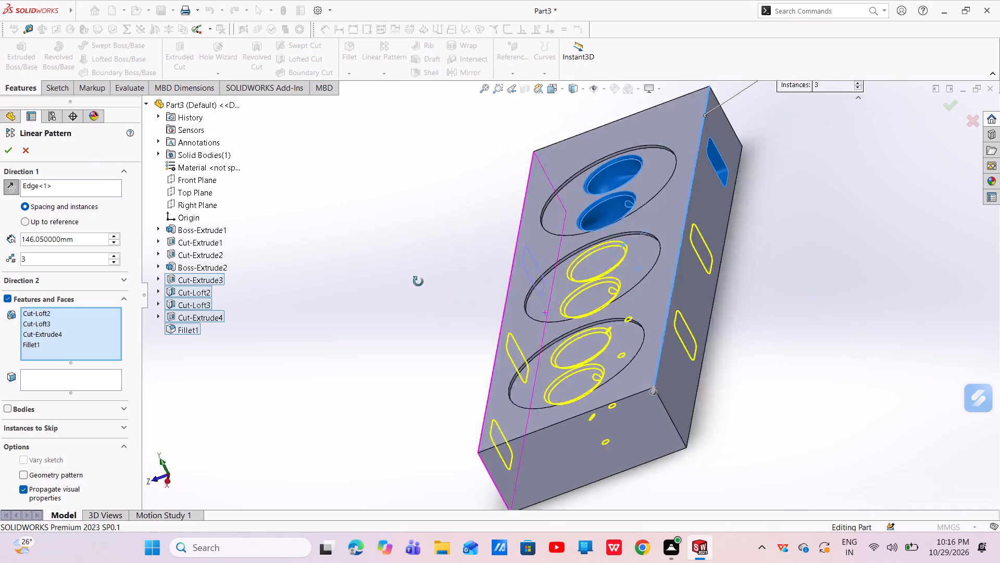
pyautogui.moveTo(418, 281); pyautogui.dragTo(421, 281, button='middle')
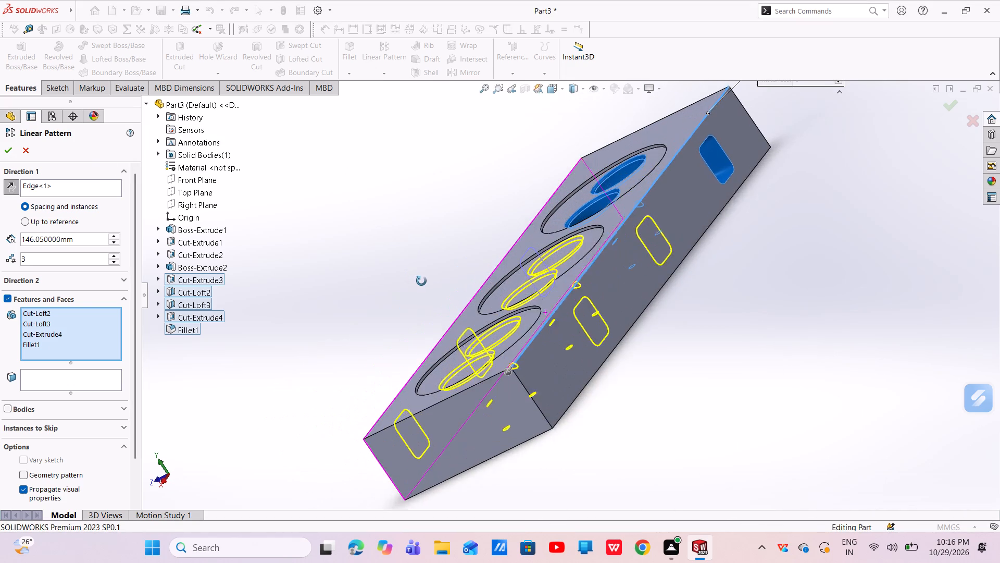
pyautogui.moveTo(421, 281); pyautogui.dragTo(423, 282, button='middle')
pyautogui.scroll(1, 423, 282)
pyautogui.scroll(-1, 470, 266)
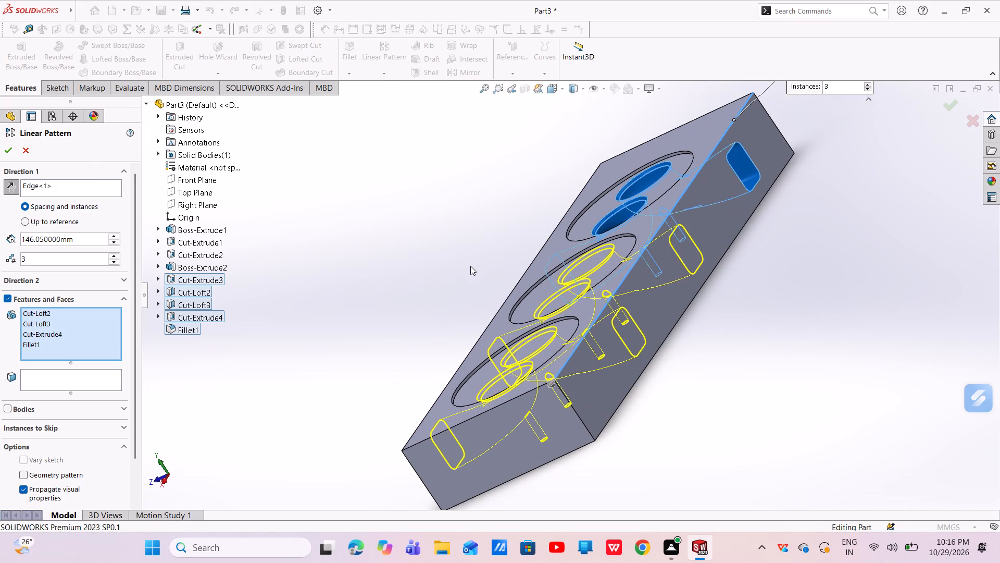
pyautogui.moveTo(469, 265); pyautogui.dragTo(417, 320, button='middle')
pyautogui.scroll(5, 434, 299)
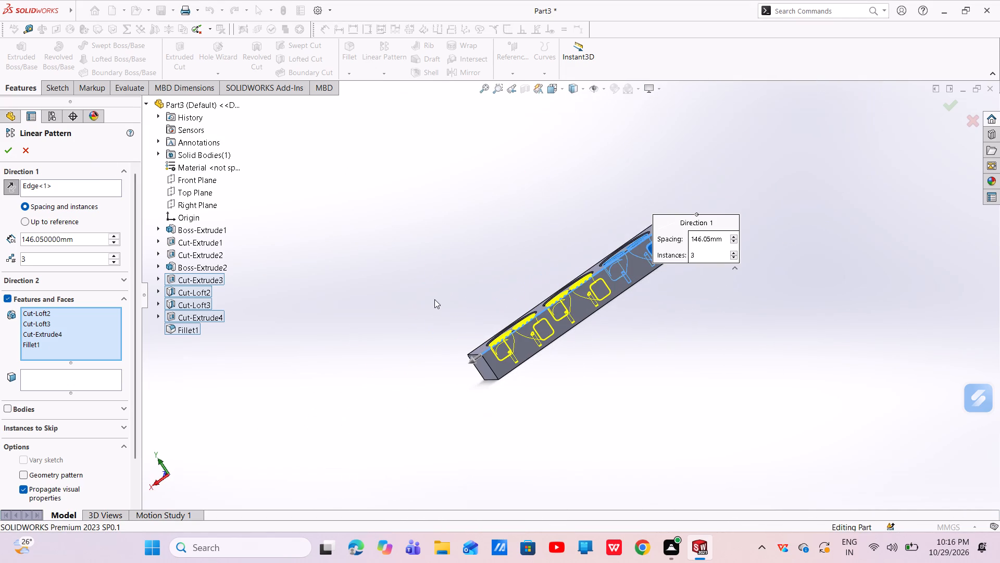
pyautogui.scroll(-2, 658, 331)
pyautogui.moveTo(656, 323); pyautogui.dragTo(672, 335, button='middle')
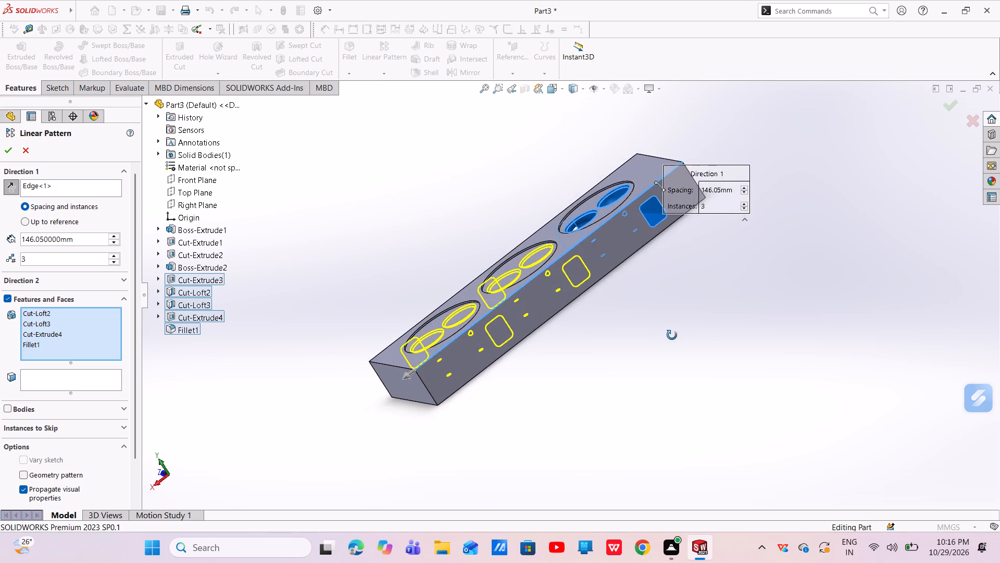
pyautogui.moveTo(672, 335); pyautogui.dragTo(686, 361, button='middle')
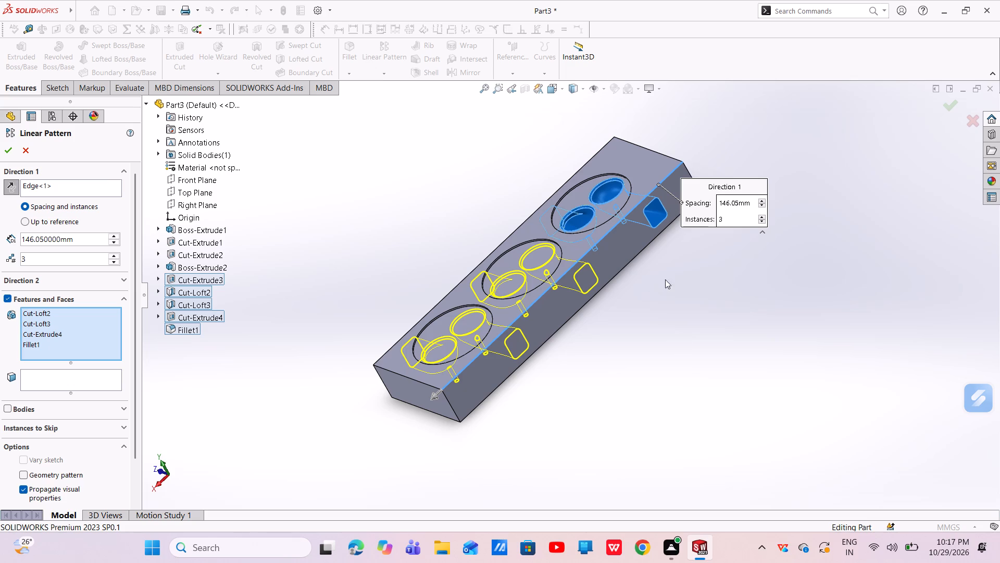
pyautogui.moveTo(595, 369); pyautogui.dragTo(780, 382, button='middle')
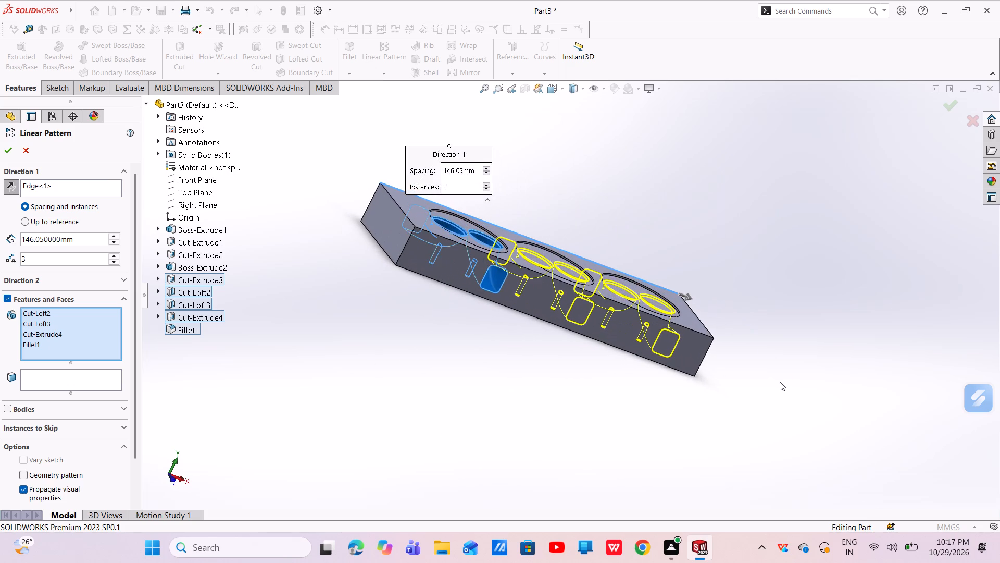
pyautogui.moveTo(765, 370); pyautogui.dragTo(720, 328, button='middle')
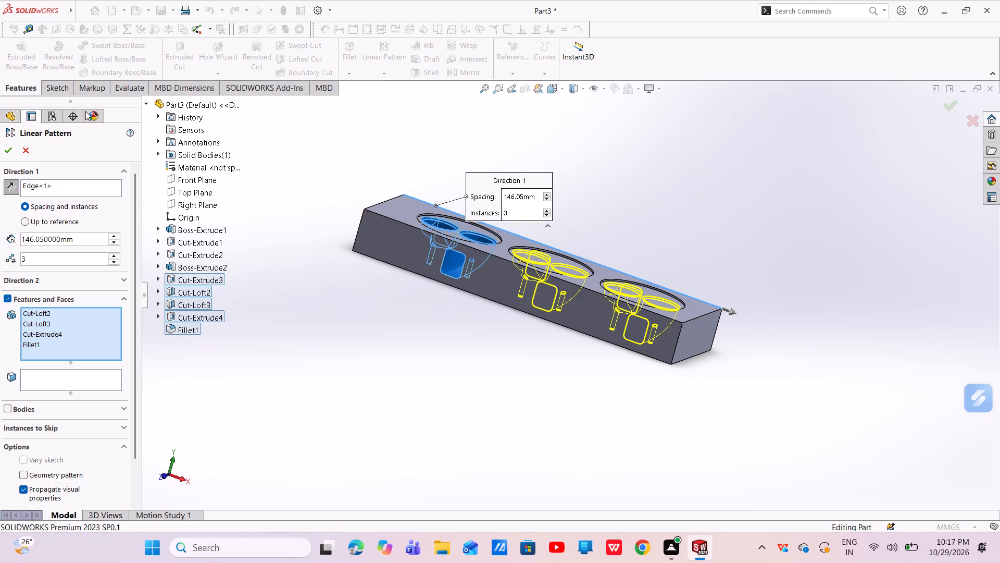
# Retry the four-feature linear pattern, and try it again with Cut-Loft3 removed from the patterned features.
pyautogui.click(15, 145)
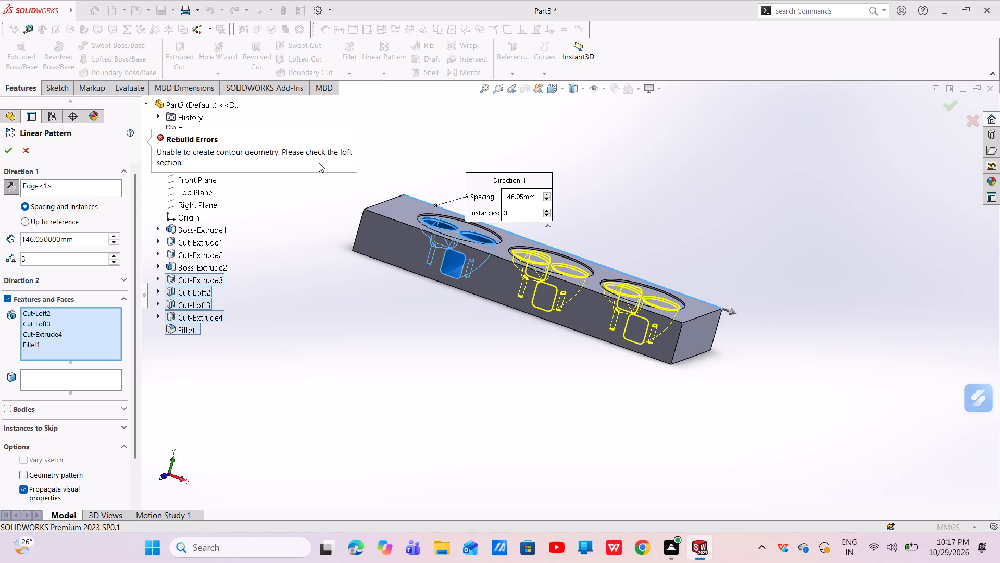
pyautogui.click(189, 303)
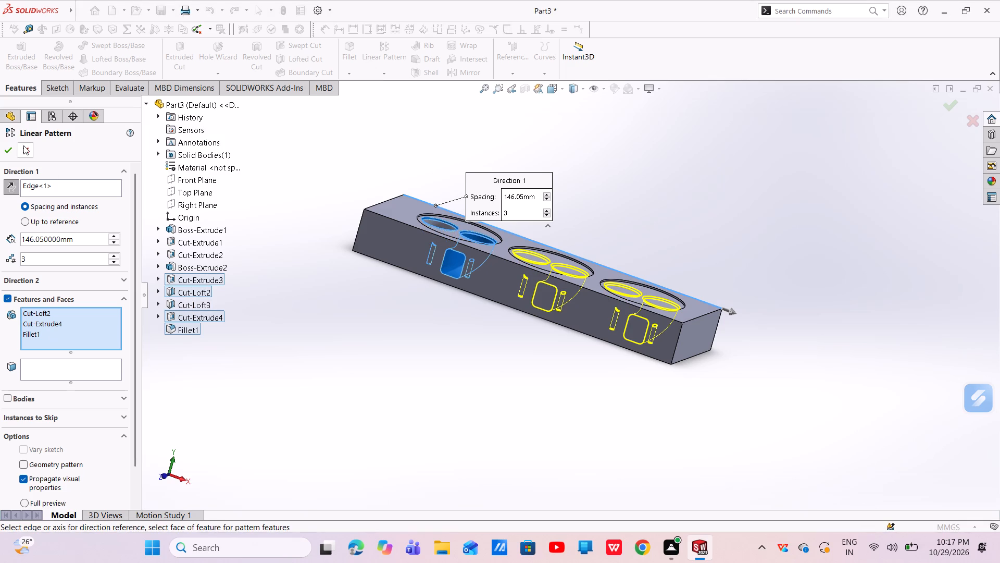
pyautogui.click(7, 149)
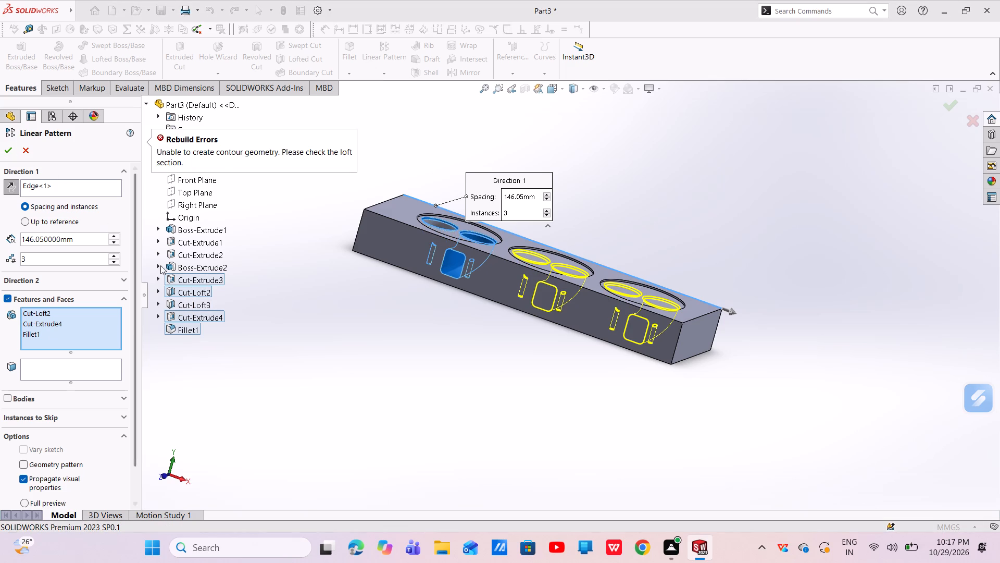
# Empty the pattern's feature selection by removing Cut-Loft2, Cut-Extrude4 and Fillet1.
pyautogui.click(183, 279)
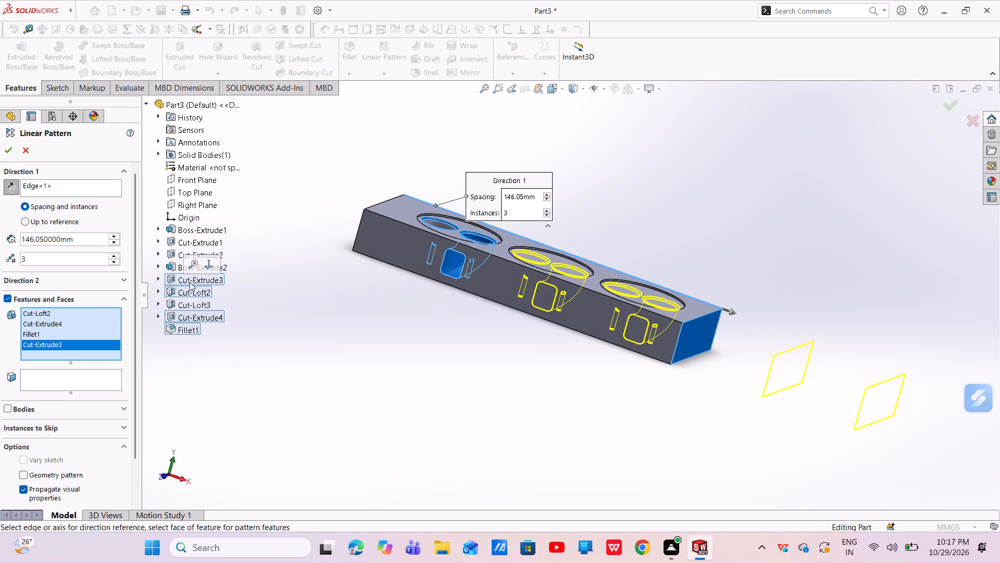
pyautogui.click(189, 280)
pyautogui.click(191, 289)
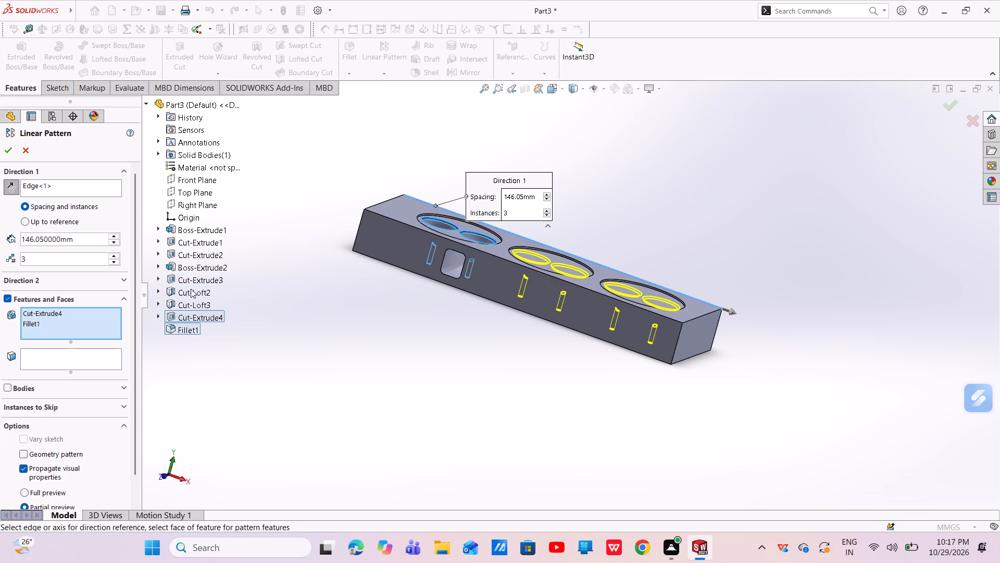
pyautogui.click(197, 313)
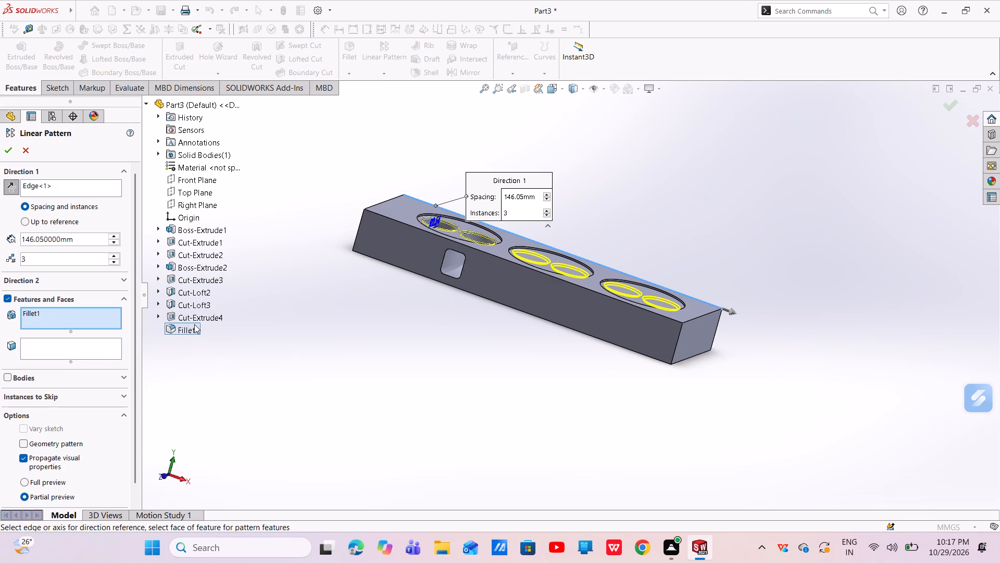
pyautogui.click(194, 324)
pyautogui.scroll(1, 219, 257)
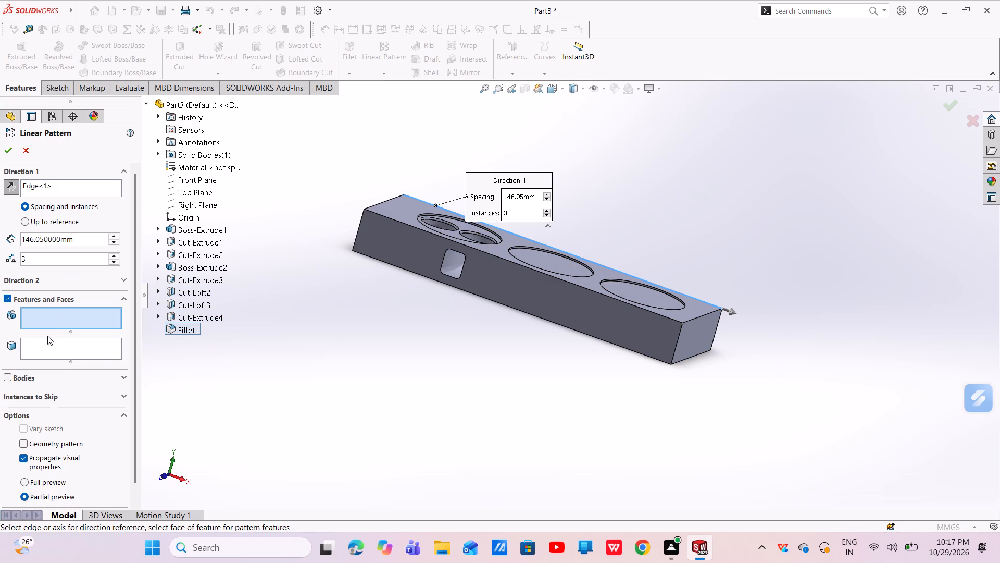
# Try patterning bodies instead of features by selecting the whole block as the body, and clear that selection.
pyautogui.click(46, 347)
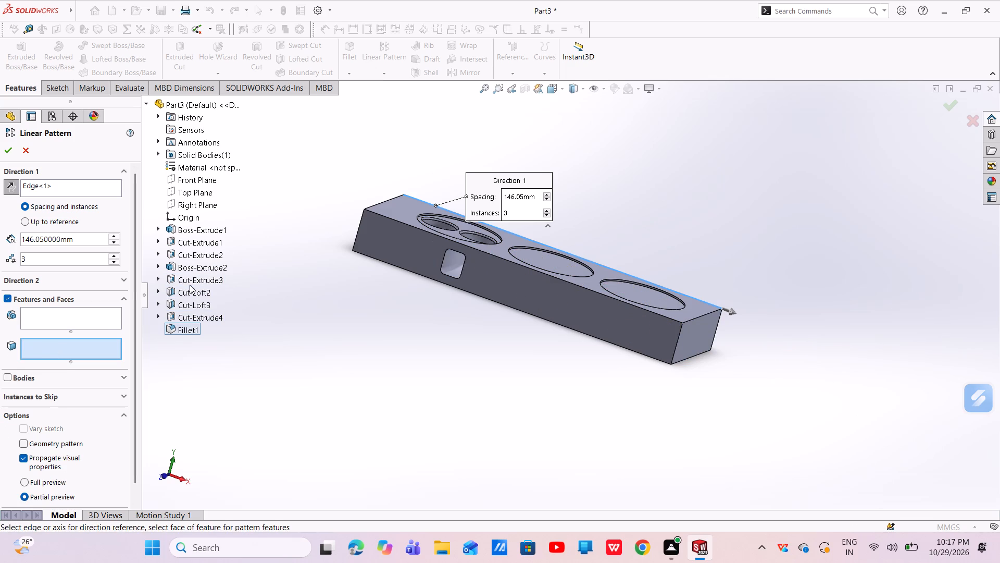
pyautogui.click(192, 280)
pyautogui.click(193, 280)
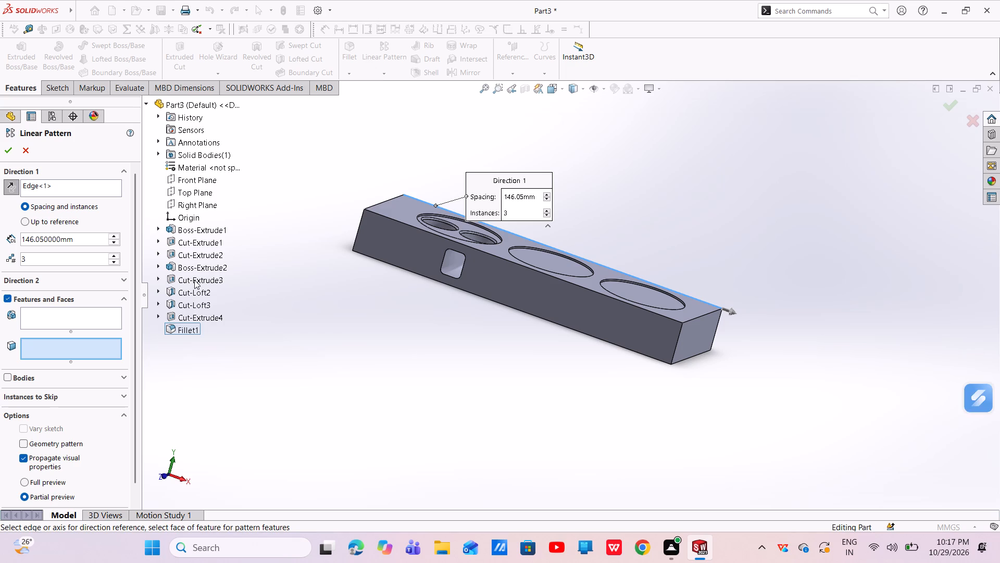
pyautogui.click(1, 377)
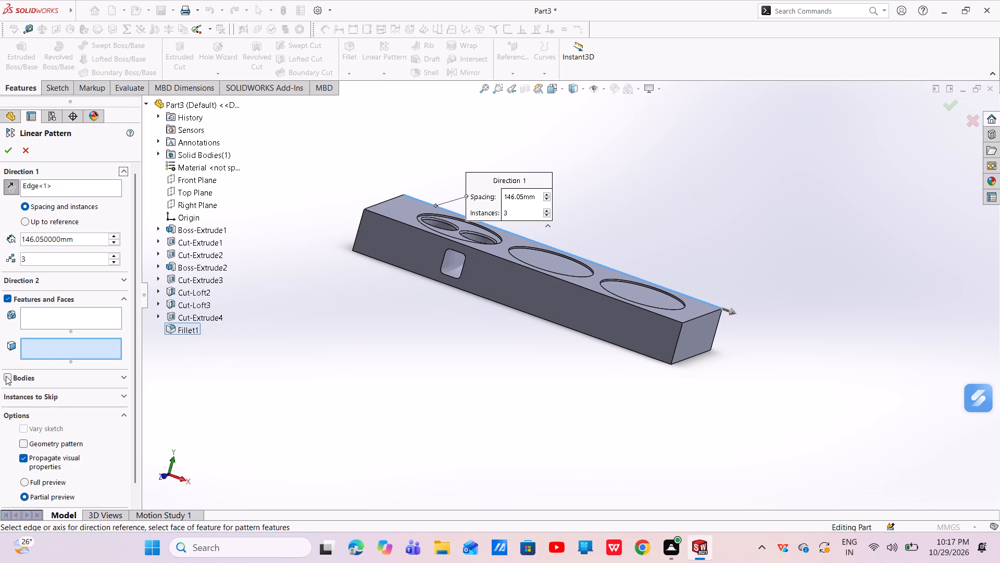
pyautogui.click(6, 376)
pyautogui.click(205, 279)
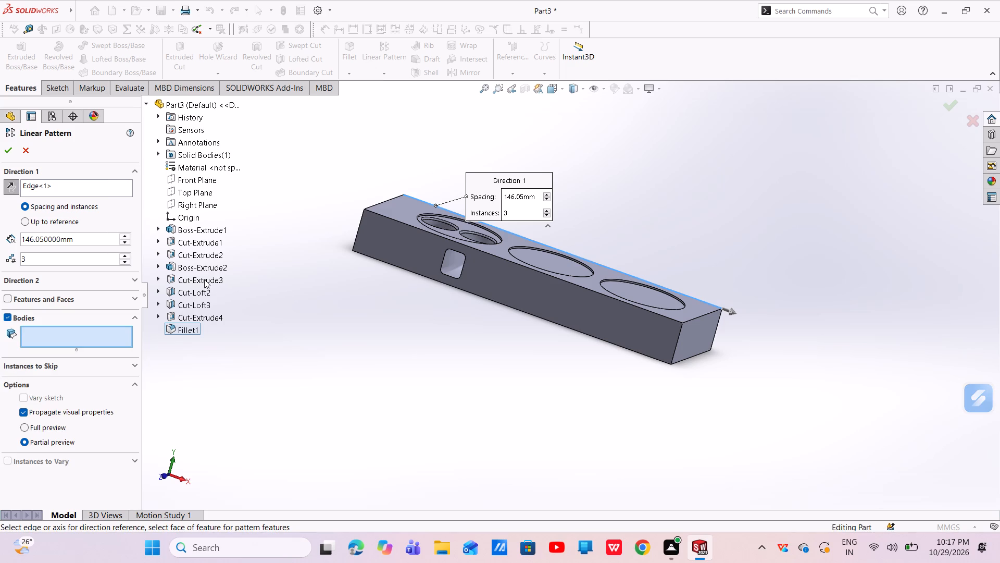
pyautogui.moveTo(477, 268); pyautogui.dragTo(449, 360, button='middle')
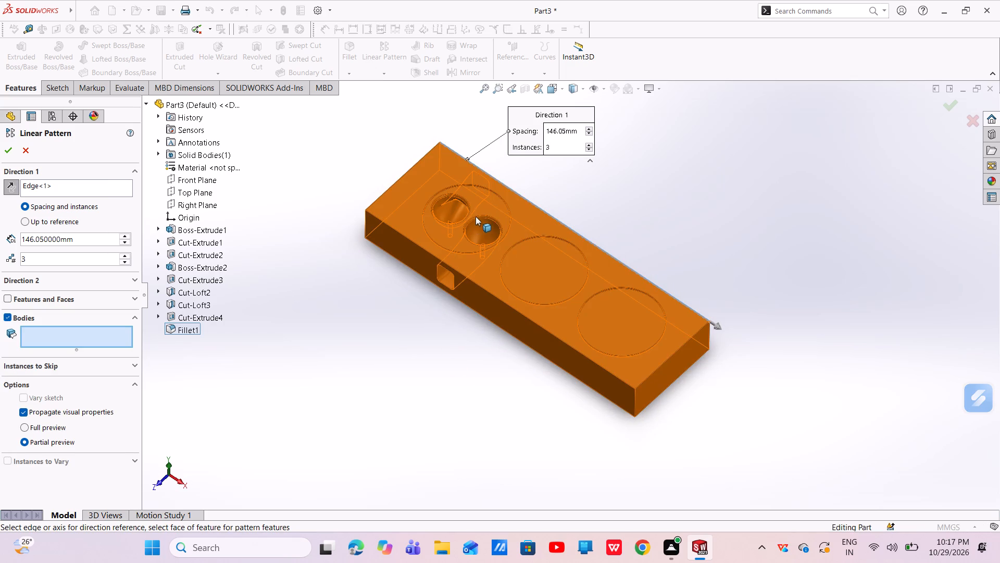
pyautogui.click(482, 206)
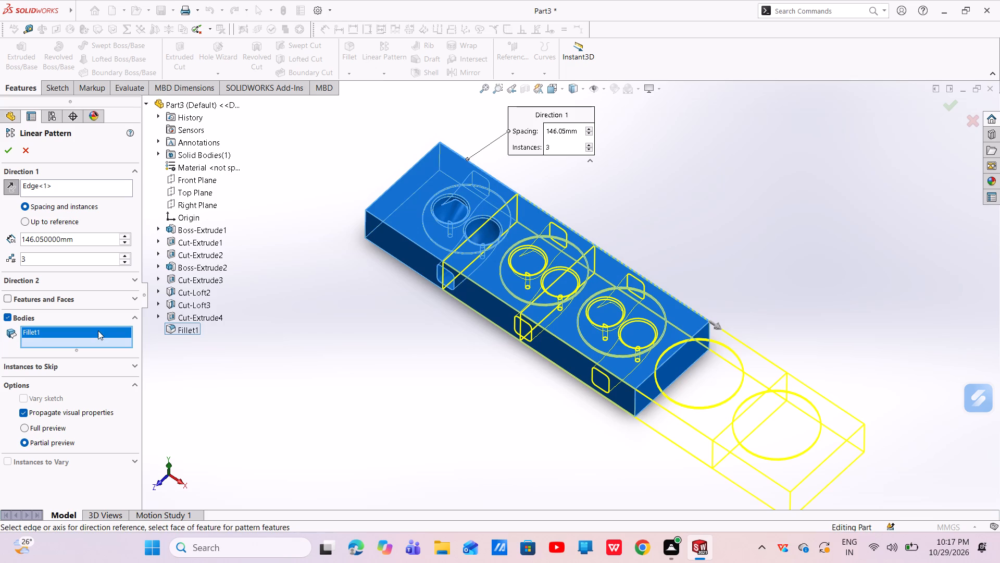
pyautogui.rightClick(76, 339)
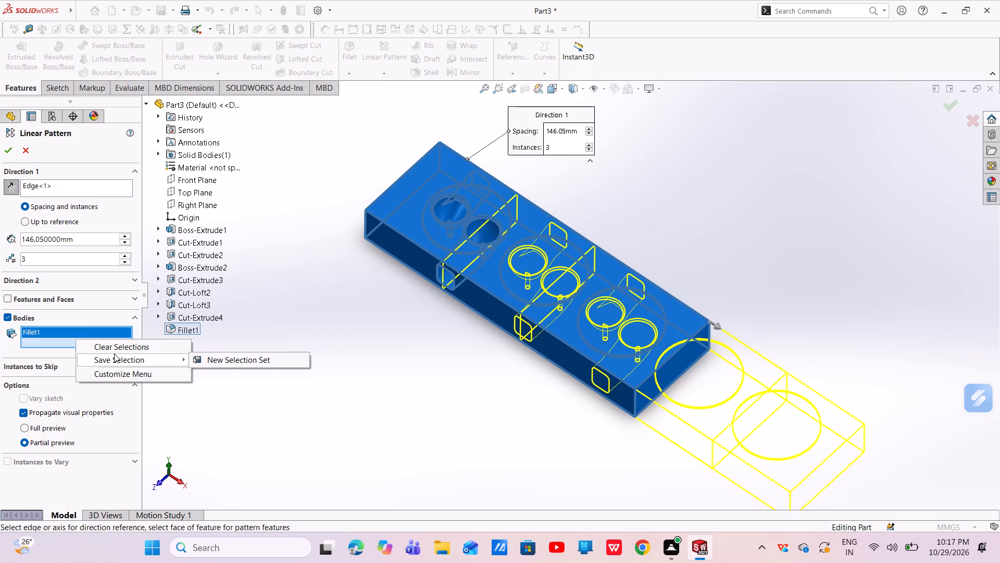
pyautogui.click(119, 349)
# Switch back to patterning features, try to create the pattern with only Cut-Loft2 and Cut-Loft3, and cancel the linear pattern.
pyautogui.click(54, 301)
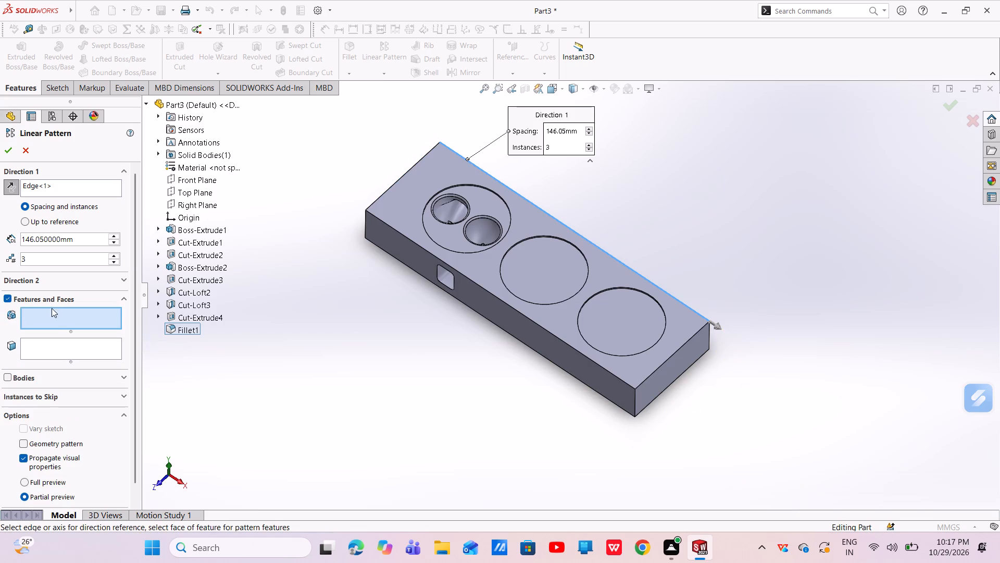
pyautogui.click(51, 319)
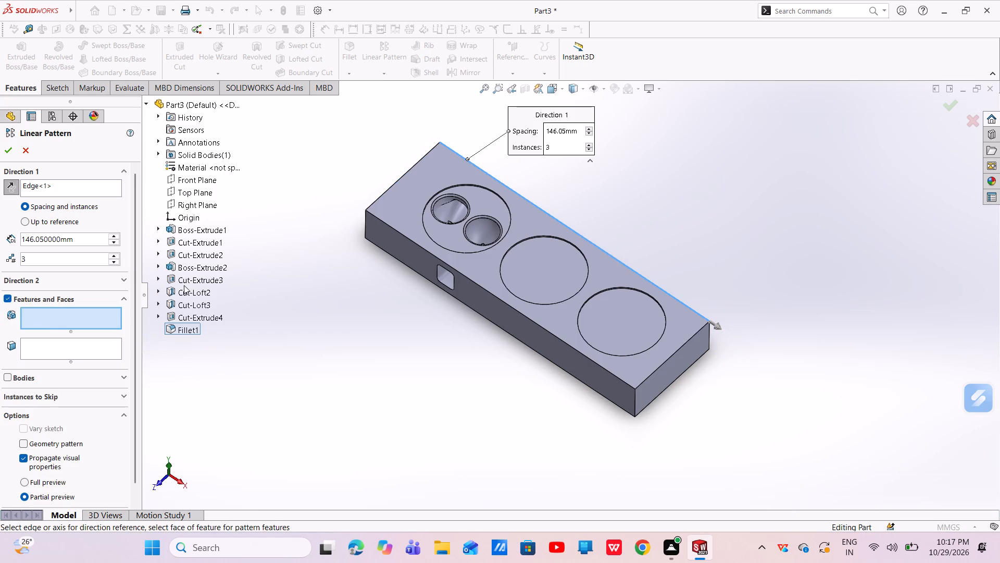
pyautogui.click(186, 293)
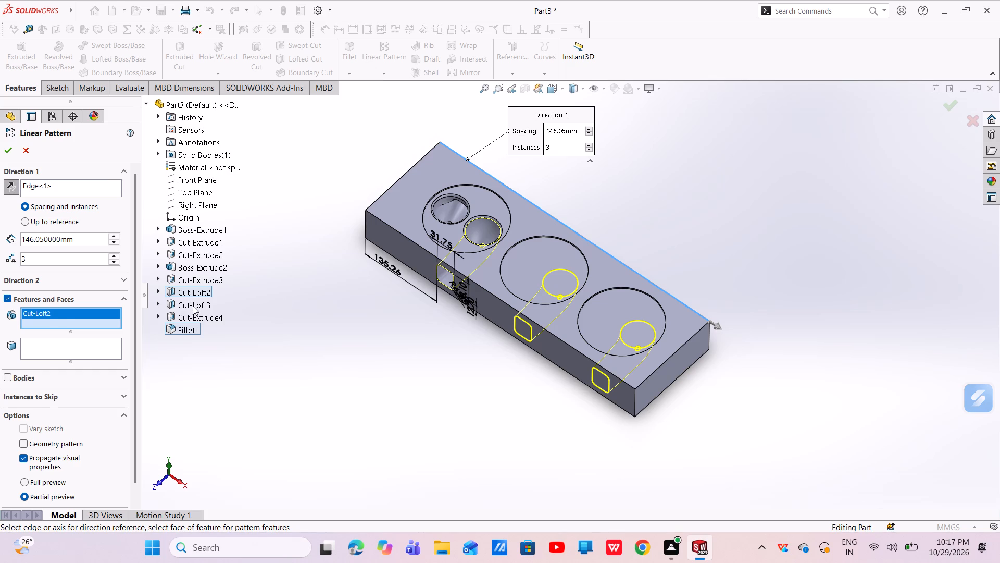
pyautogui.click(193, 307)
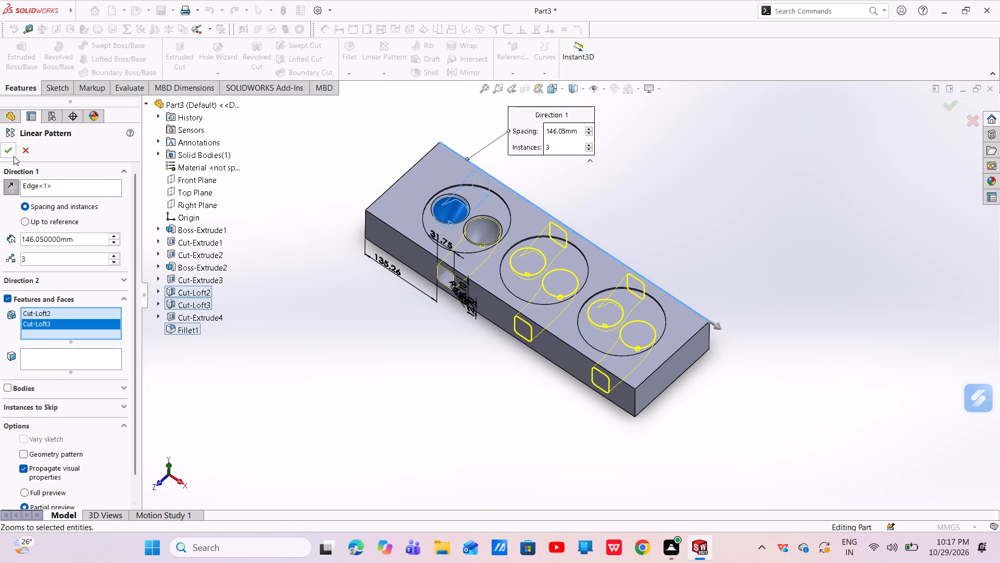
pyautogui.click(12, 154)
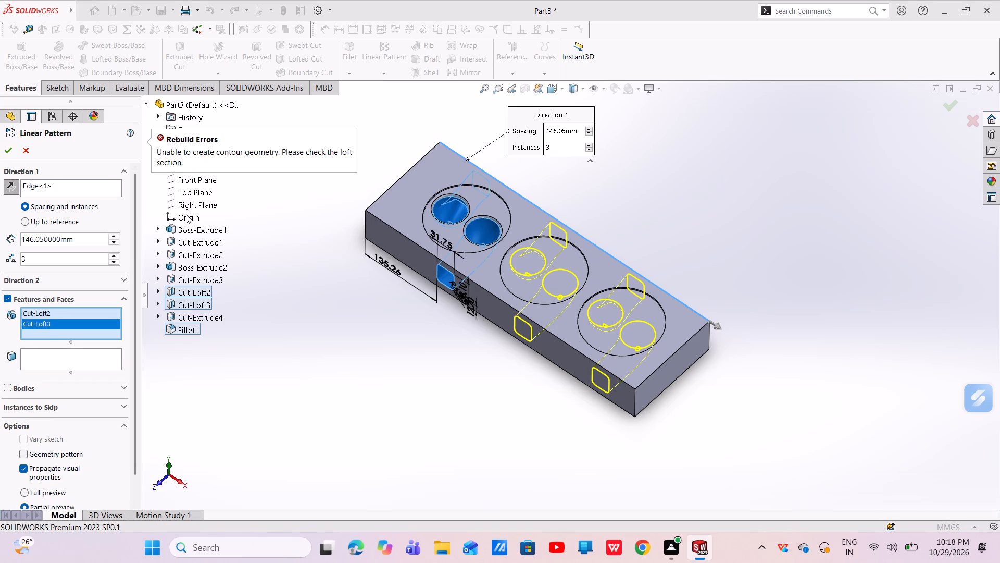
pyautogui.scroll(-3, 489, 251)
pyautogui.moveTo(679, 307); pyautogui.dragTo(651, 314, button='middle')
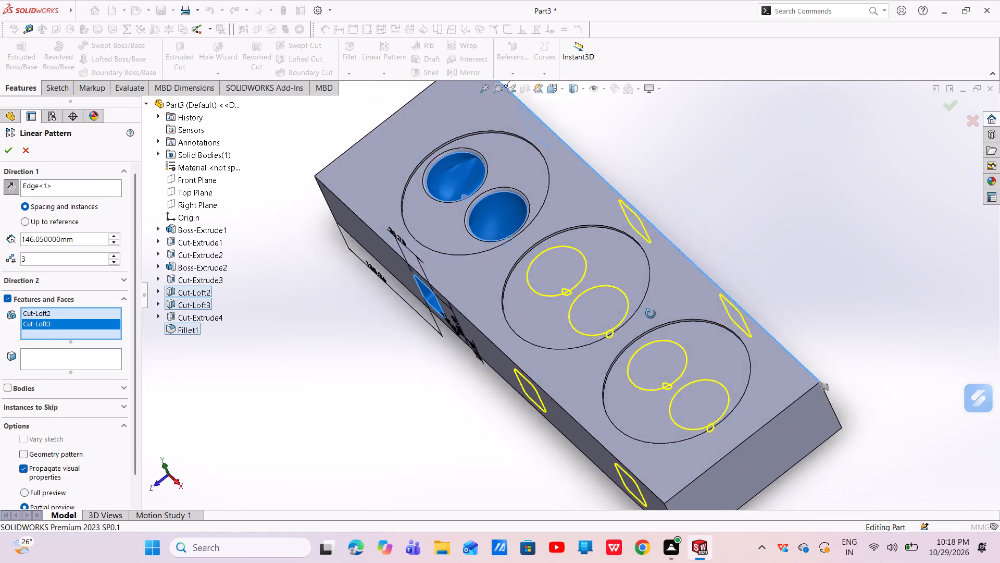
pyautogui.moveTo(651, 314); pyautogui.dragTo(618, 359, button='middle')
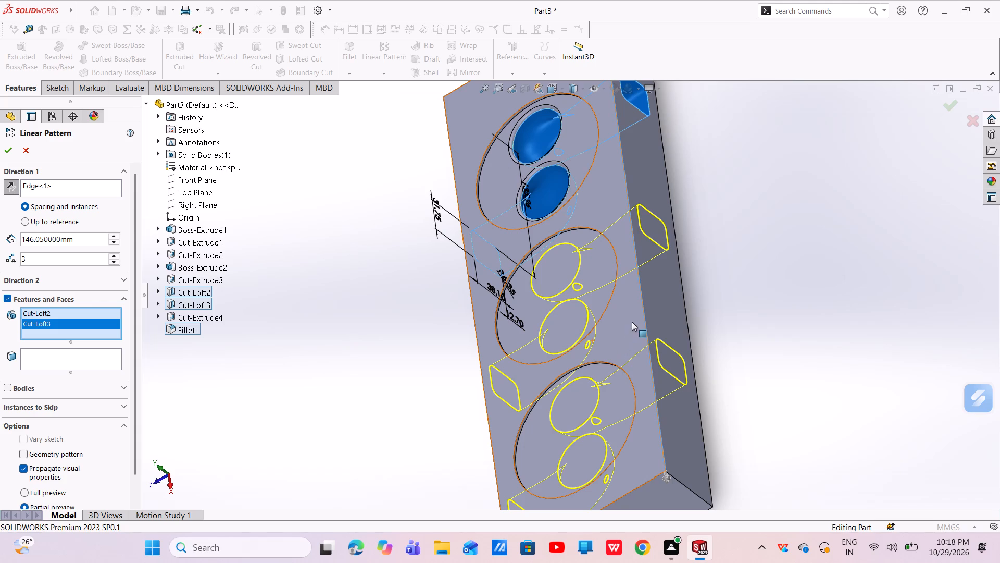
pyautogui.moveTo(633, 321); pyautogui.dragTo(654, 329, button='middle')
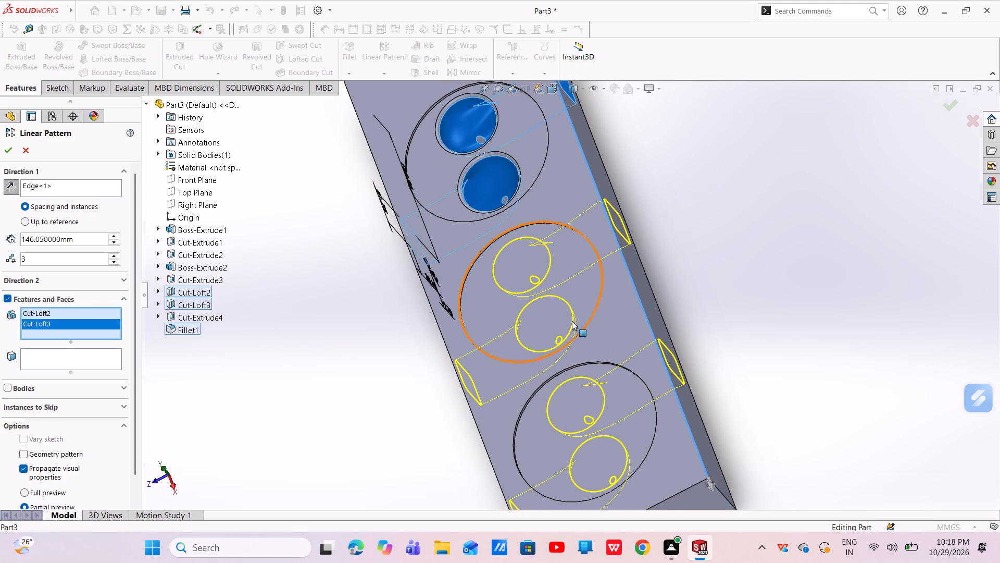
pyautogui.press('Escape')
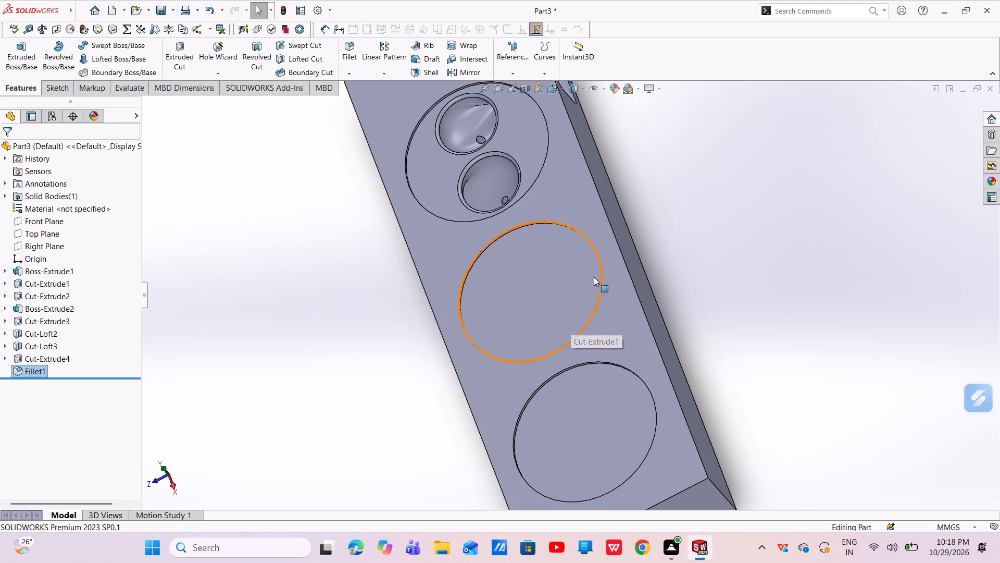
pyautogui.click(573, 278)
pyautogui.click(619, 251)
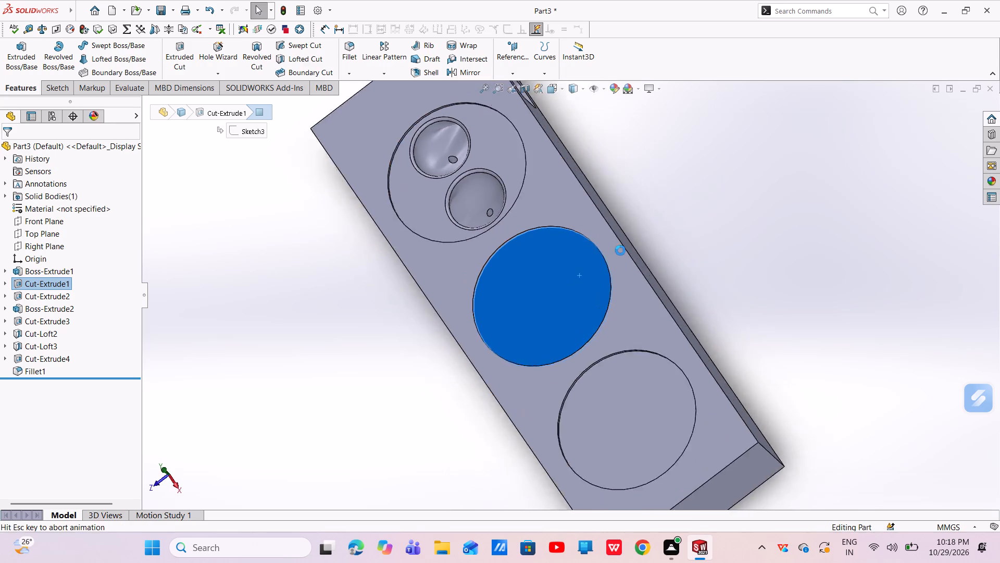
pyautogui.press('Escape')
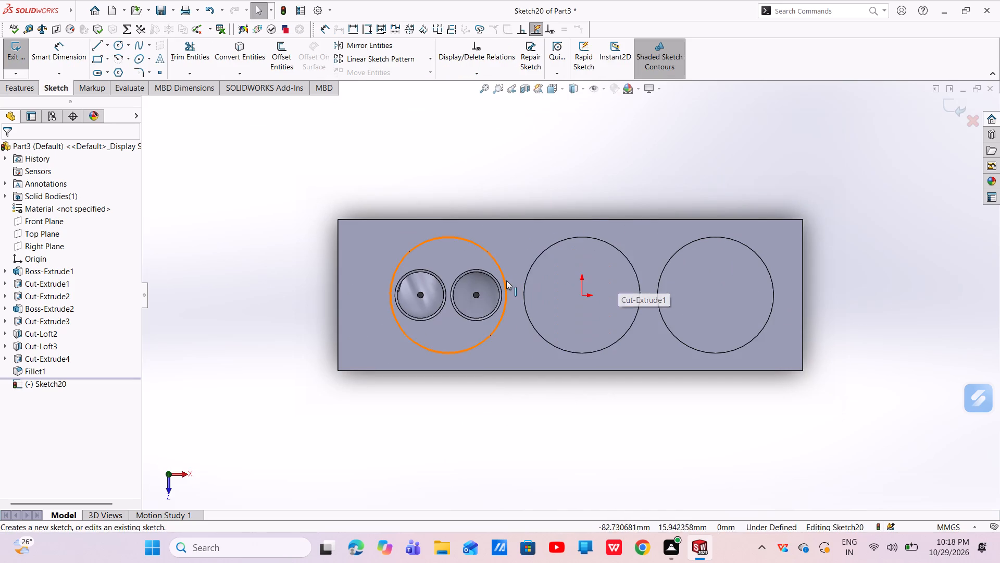
# Undo the recent edits back through the deleted second and third station cuts, until the third side opening's Sketch17 is open again.
pyautogui.hotkey('ctrl', 'z')
pyautogui.hotkey('ctrl', 'z')
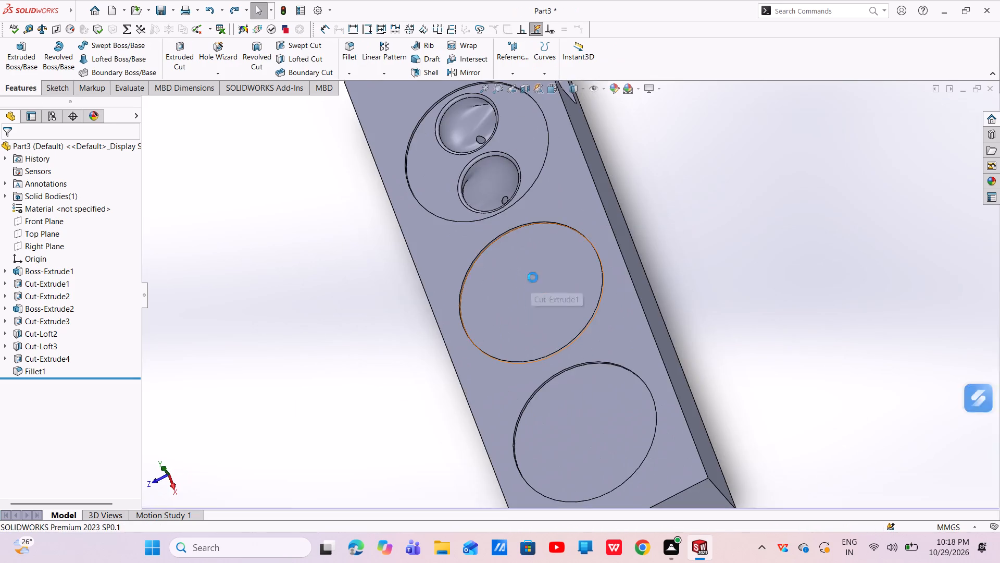
pyautogui.hotkey('ctrl', 'z')
pyautogui.hotkey('ctrl', 'z')
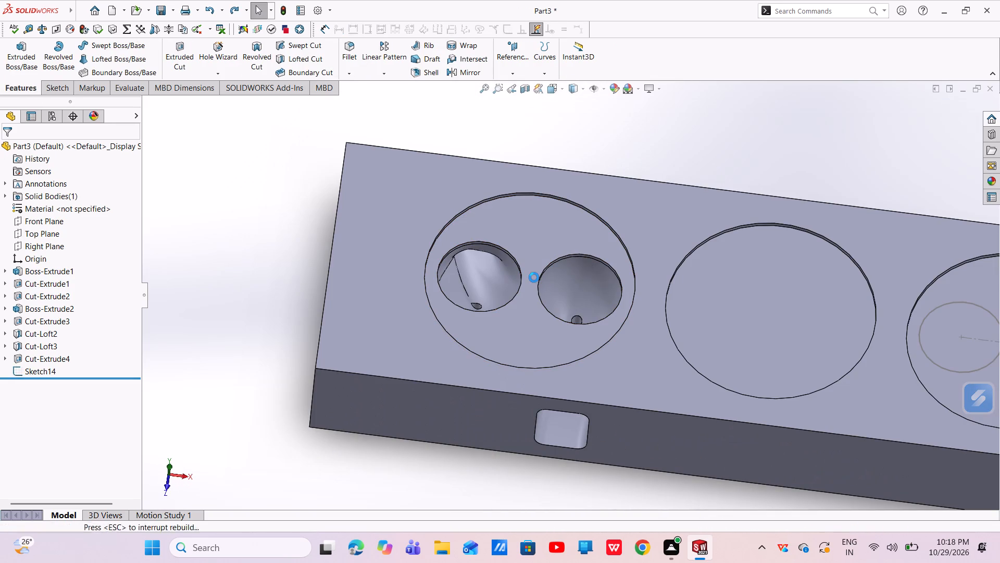
pyautogui.hotkey('ctrl', 'z')
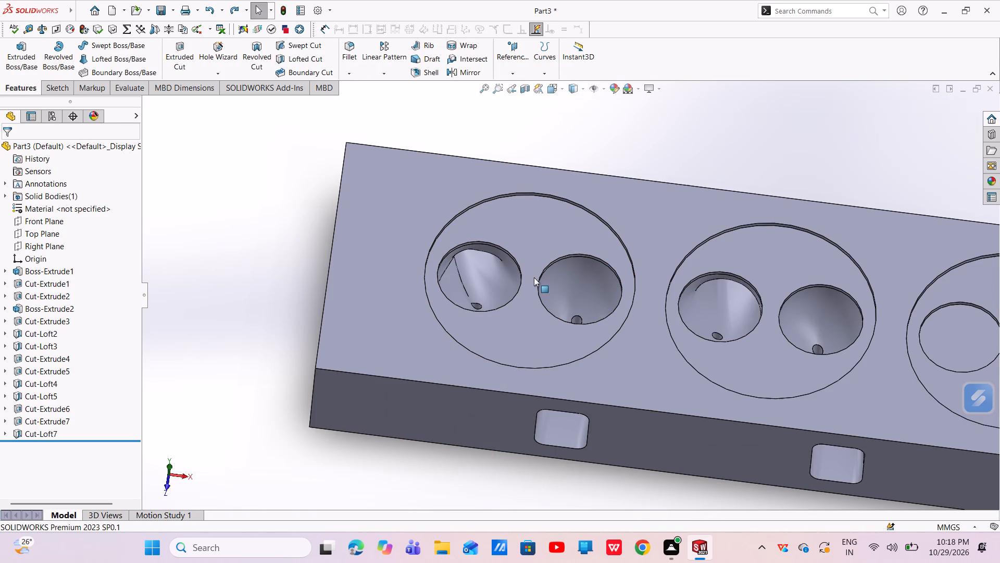
pyautogui.hotkey('ctrl', 'z')
pyautogui.hotkey('ctrl', 'z')
pyautogui.hotkey('ctrl', 'z')
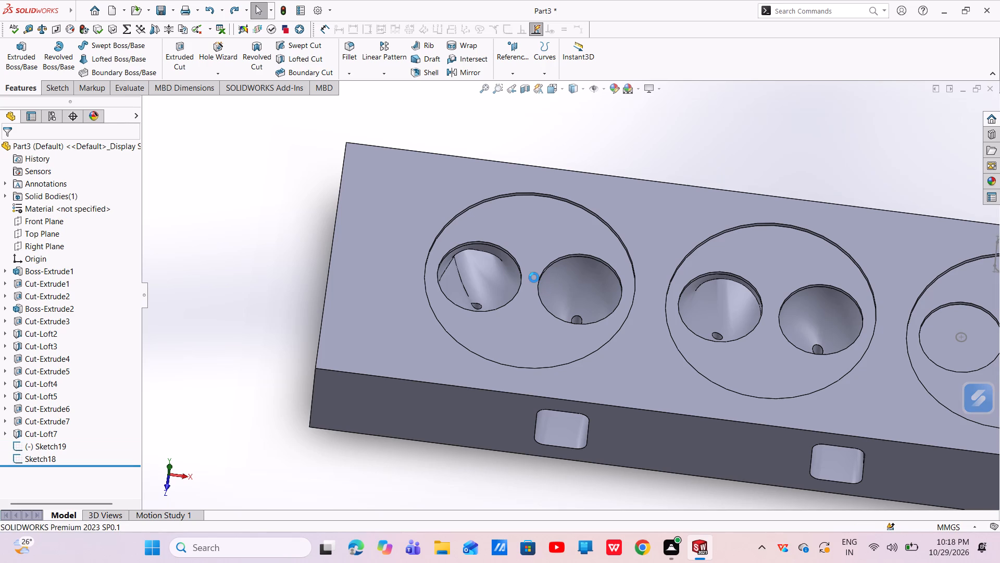
pyautogui.scroll(3, 539, 282)
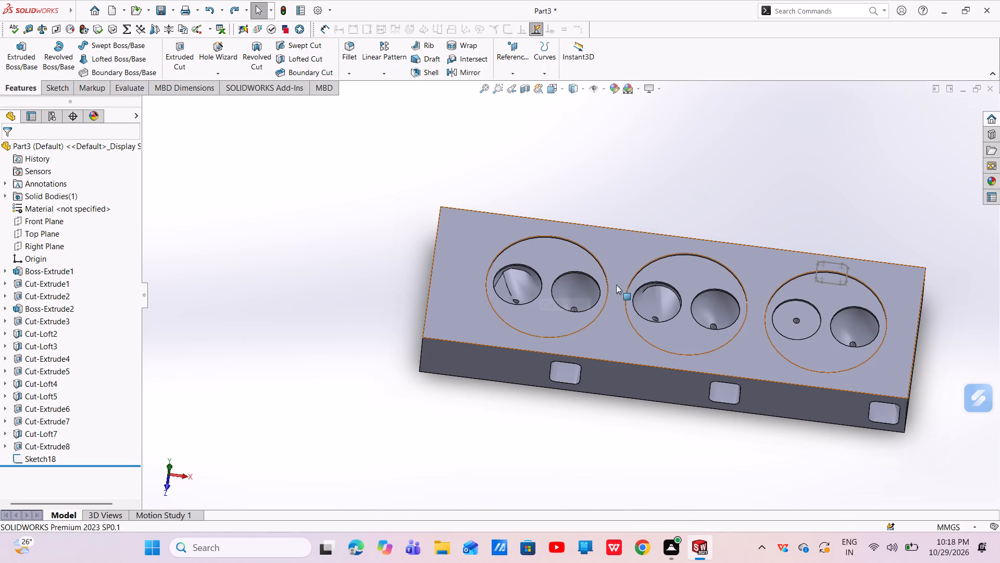
pyautogui.hotkey('ctrl', 'z')
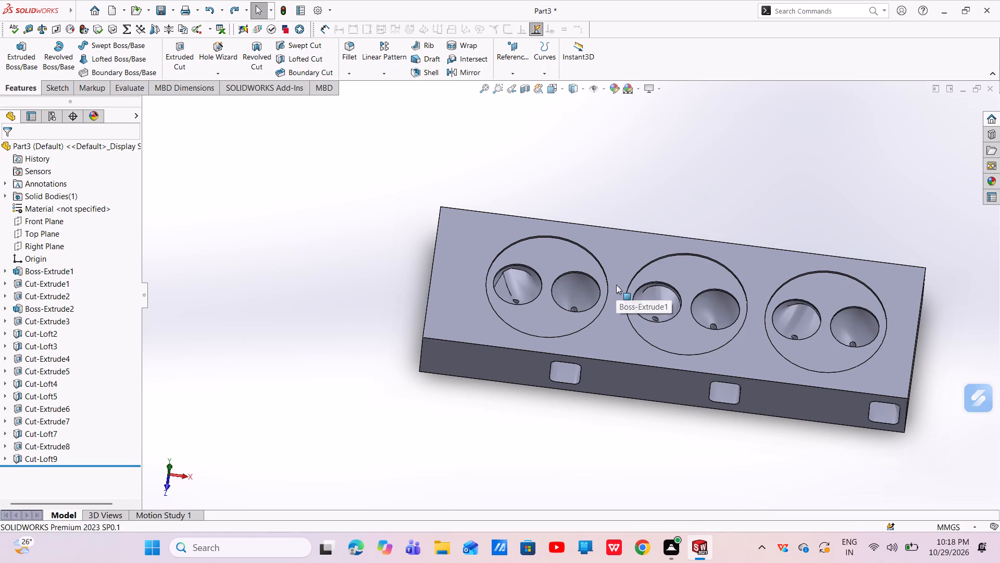
pyautogui.hotkey('ctrl', 'z')
# Delete the 135.23 mm spacing dimension between the middle side opening and the third side opening's sketch.
pyautogui.scroll(2, 679, 290)
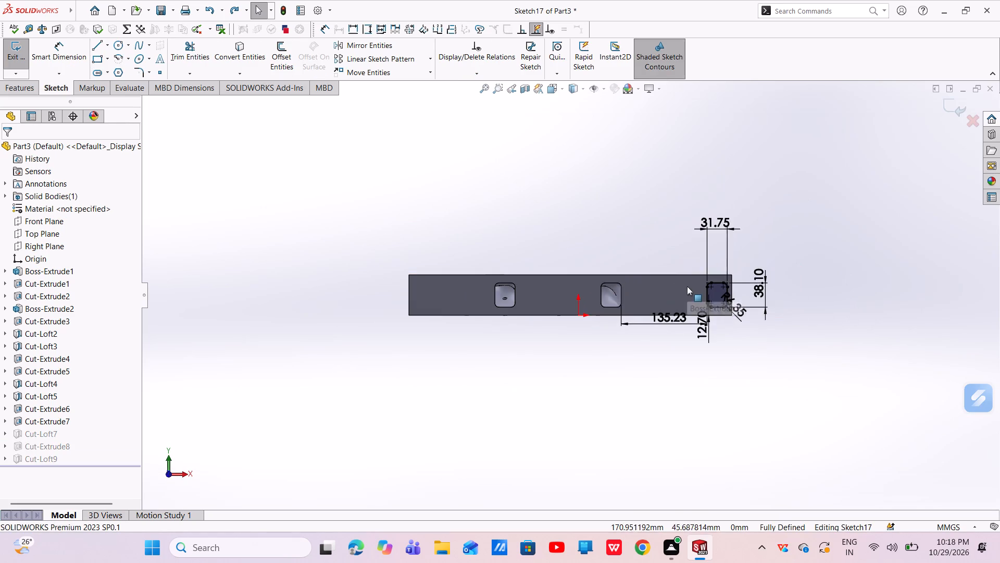
pyautogui.moveTo(687, 286); pyautogui.dragTo(660, 418, button='middle')
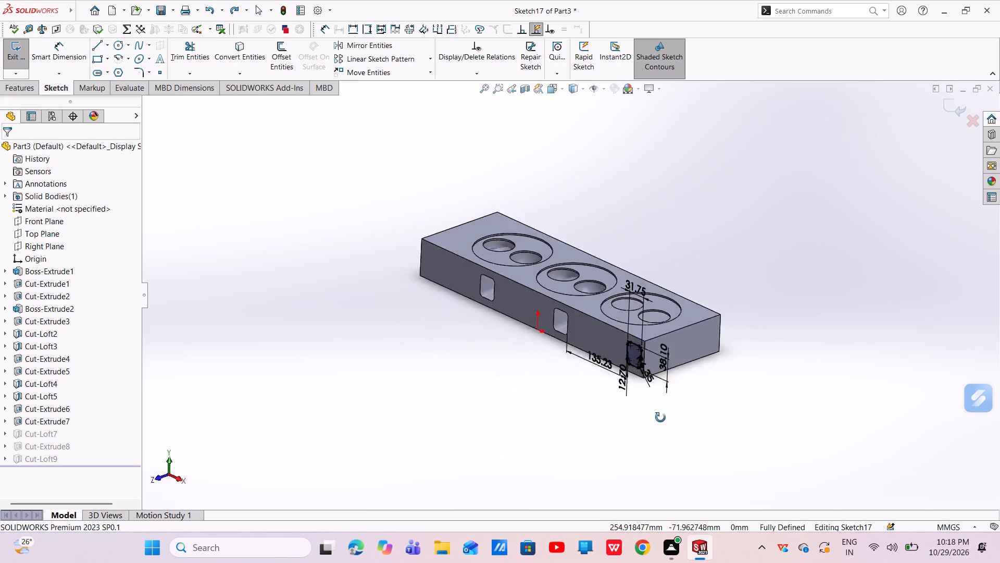
pyautogui.moveTo(660, 418); pyautogui.dragTo(719, 395, button='middle')
pyautogui.scroll(-4, 698, 341)
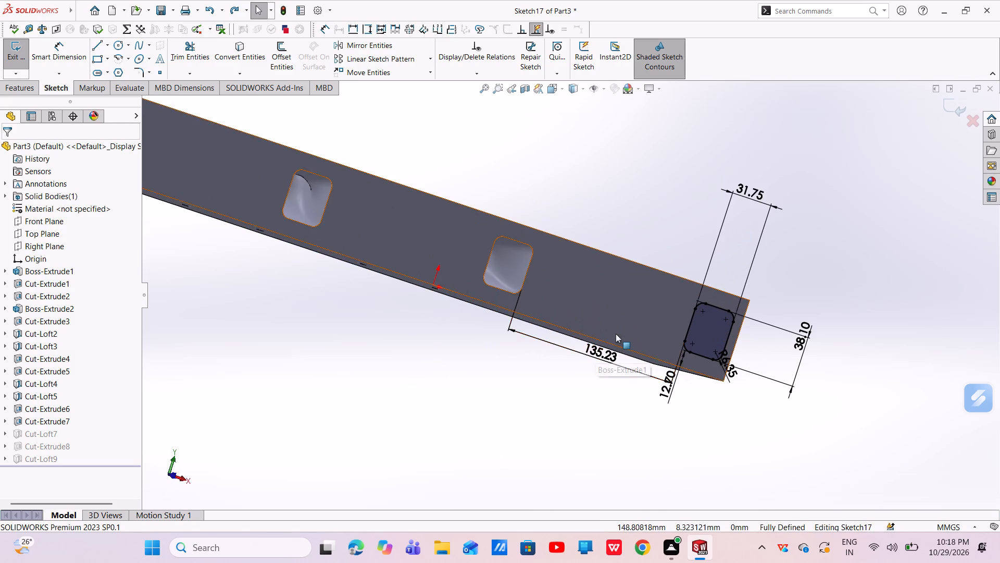
pyautogui.scroll(2, 616, 334)
pyautogui.moveTo(578, 332); pyautogui.dragTo(554, 364, button='middle')
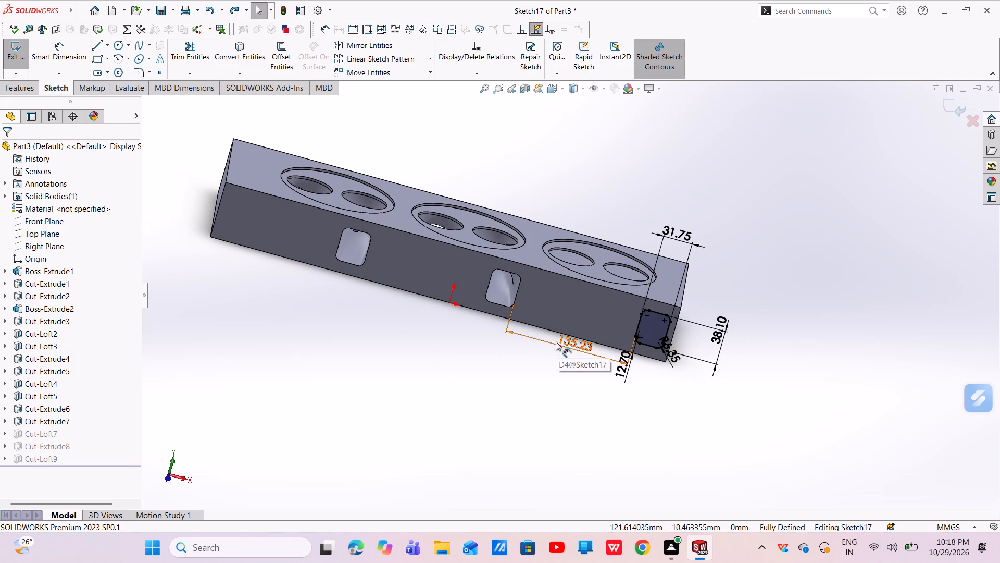
pyautogui.click(556, 341)
pyautogui.rightClick(556, 341)
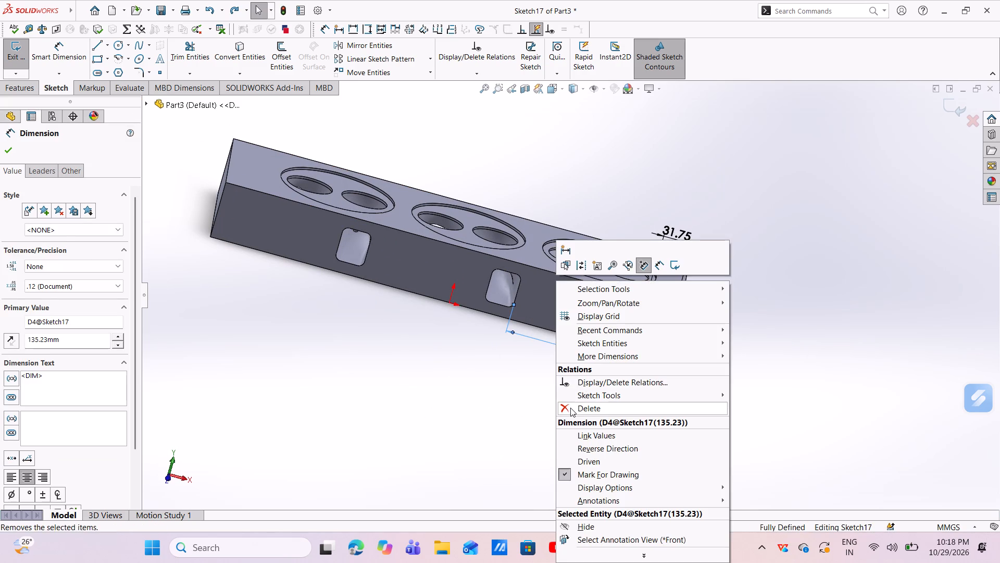
pyautogui.click(570, 408)
# Dimension the third side opening 135.25 mm from the middle opening, measured between their matching left edges, and exit the sketch.
pyautogui.click(54, 56)
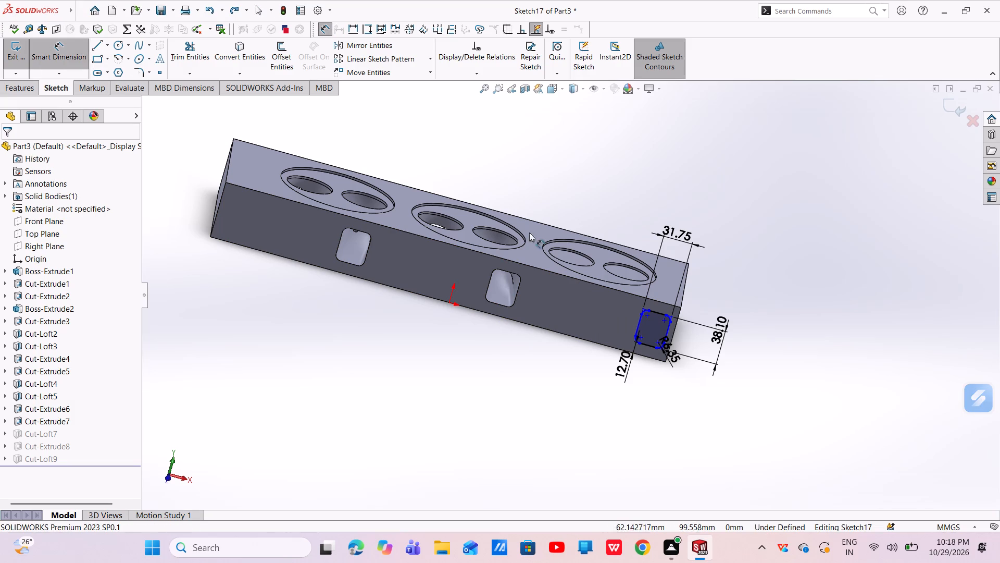
pyautogui.scroll(-4, 634, 324)
pyautogui.click(627, 316)
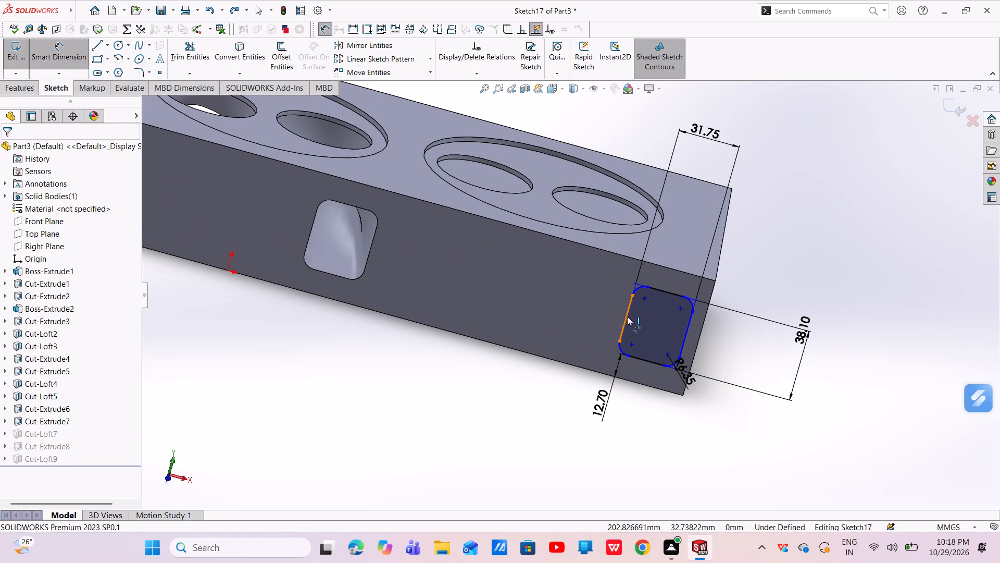
pyautogui.click(314, 226)
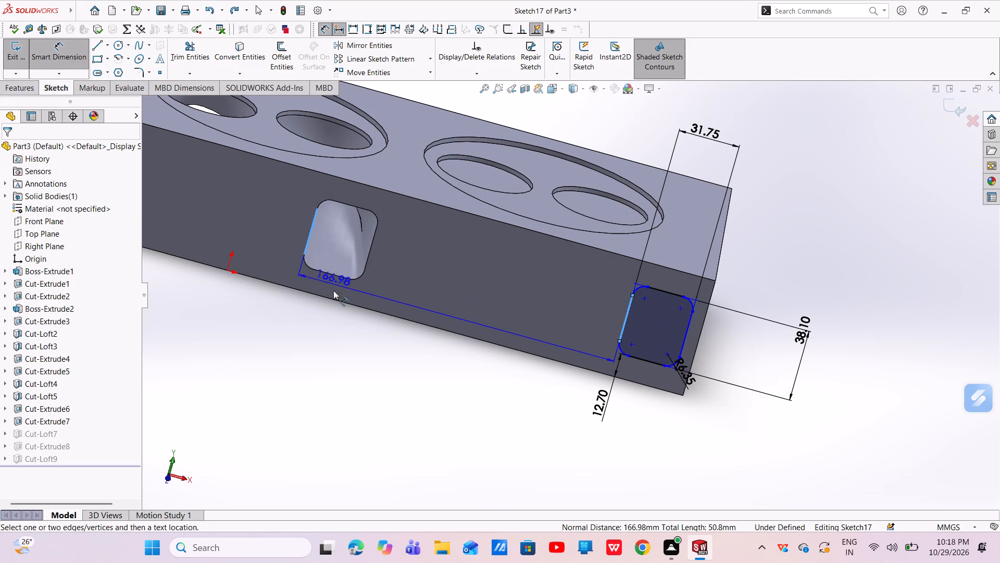
pyautogui.click(358, 340)
pyautogui.press('BackSpace')
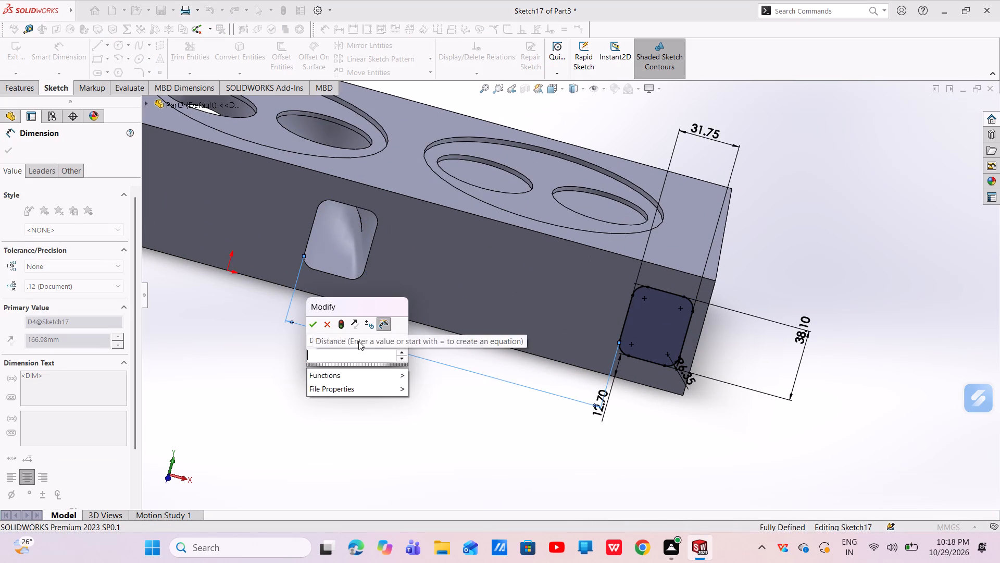
pyautogui.write('135.25')
pyautogui.press('Return')
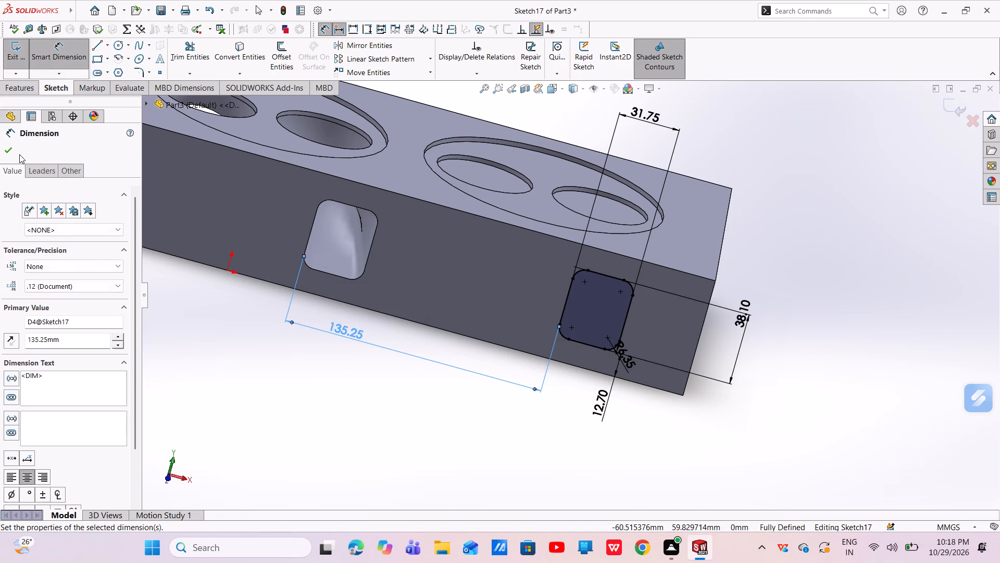
pyautogui.click(12, 152)
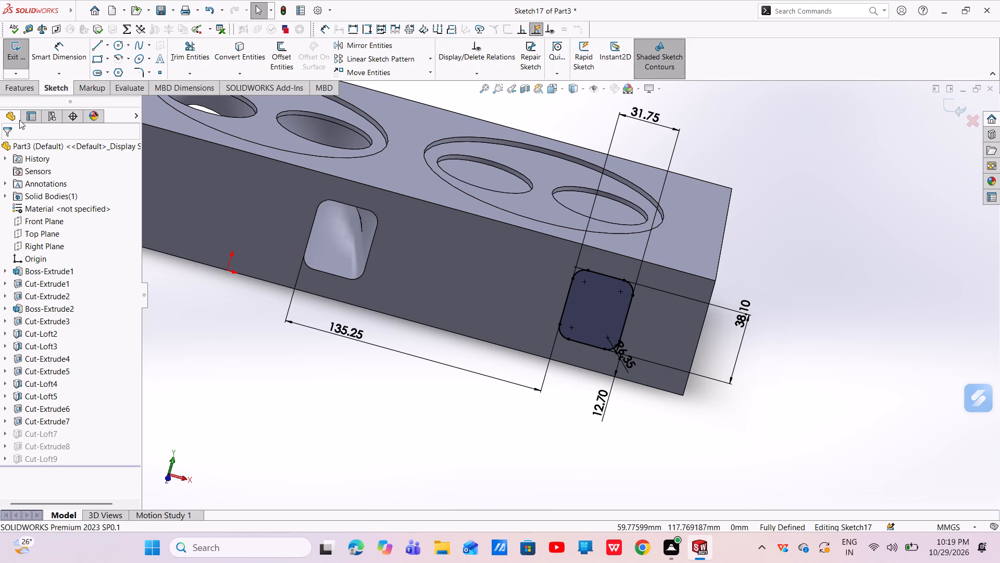
pyautogui.scroll(4, 467, 254)
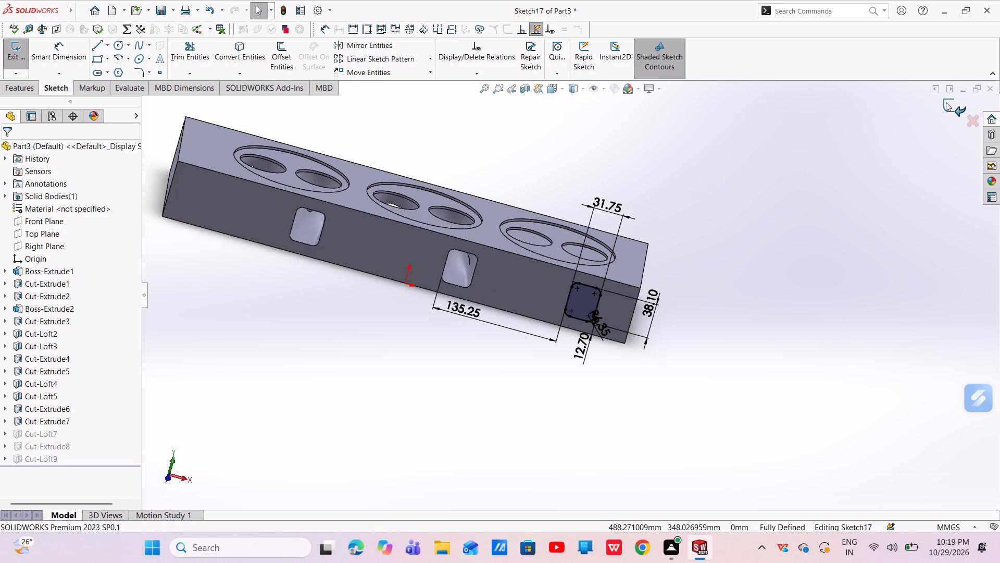
pyautogui.click(44, 434)
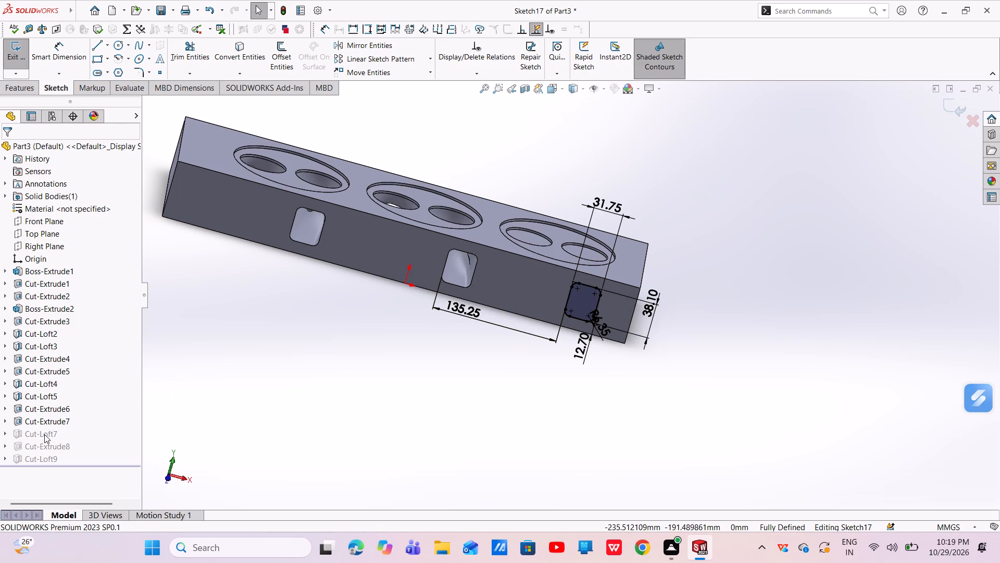
pyautogui.click(944, 106)
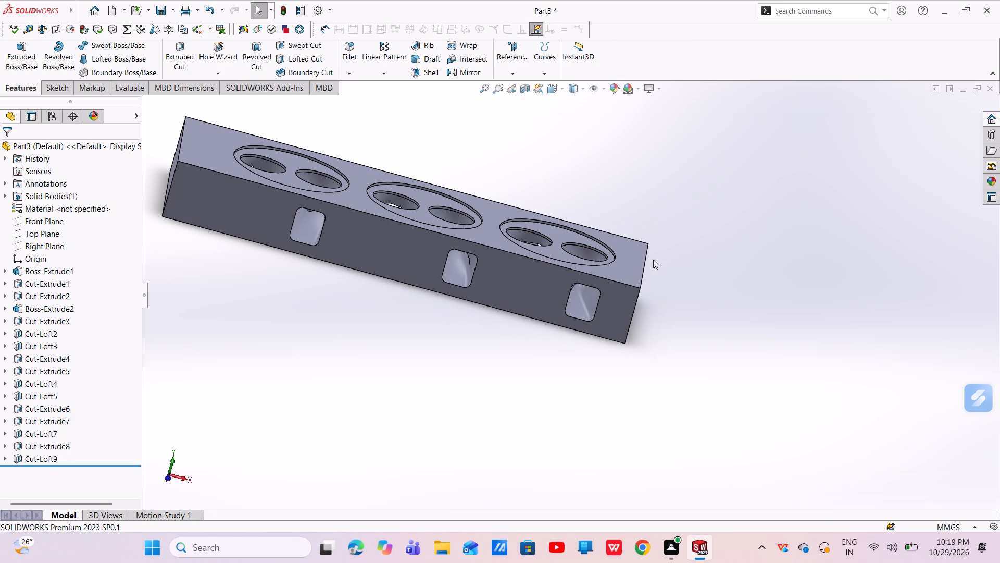
# Examine the block's three stations and side openings from several angles, including the third station's loft cut.
pyautogui.scroll(2, 637, 271)
pyautogui.moveTo(625, 259); pyautogui.dragTo(474, 339, button='middle')
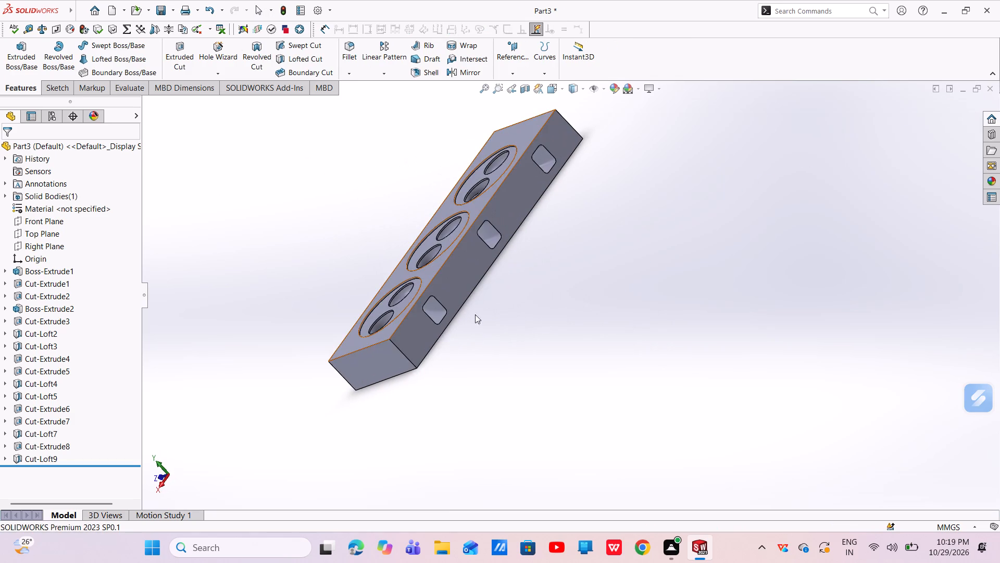
pyautogui.scroll(1, 495, 273)
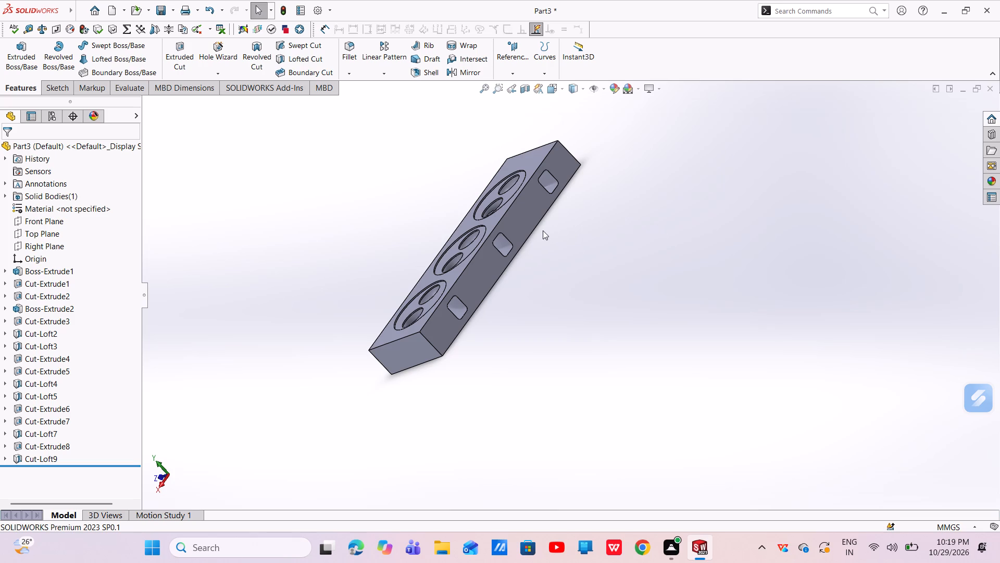
pyautogui.moveTo(542, 231); pyautogui.dragTo(520, 311, button='middle')
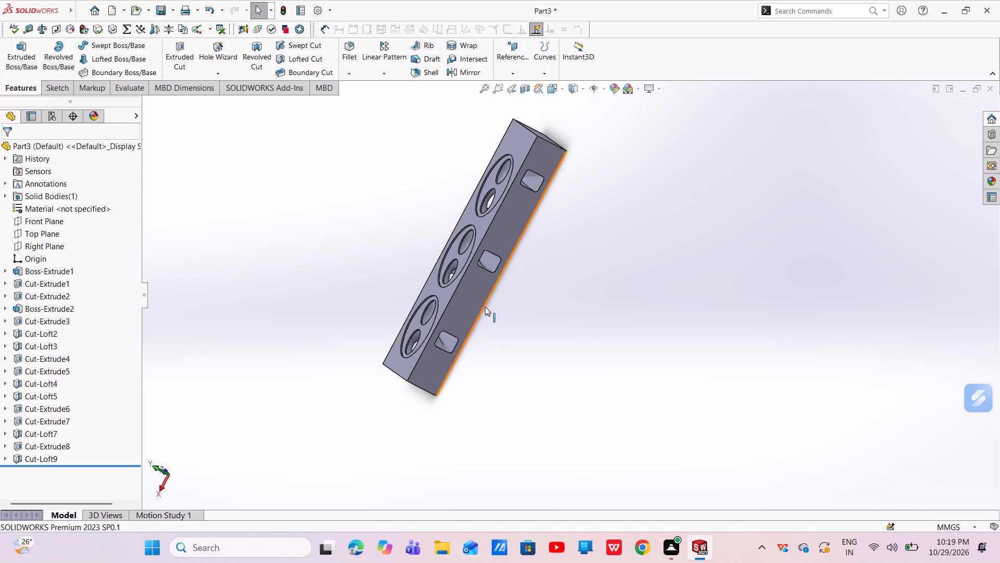
pyautogui.moveTo(485, 307); pyautogui.dragTo(499, 265, button='middle')
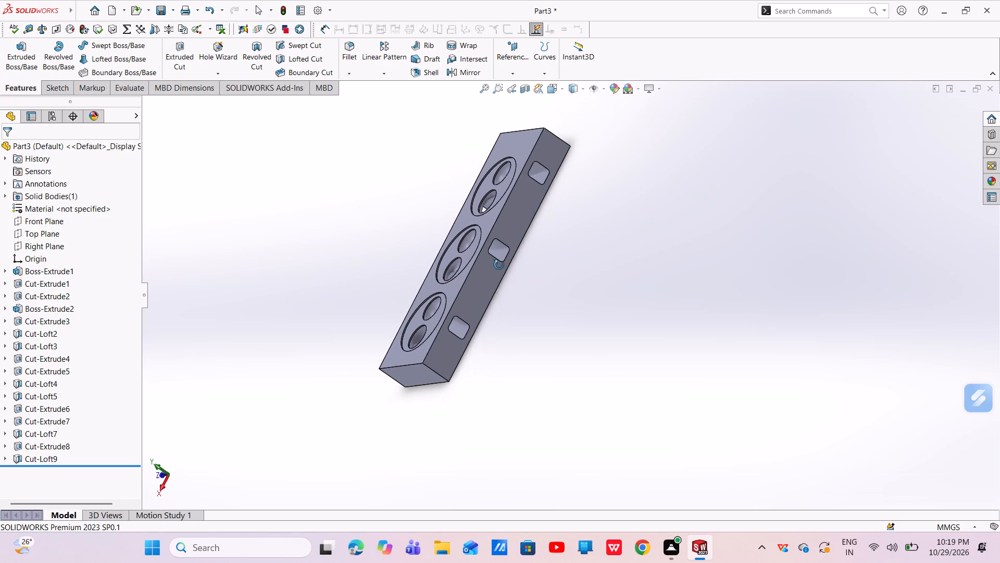
pyautogui.moveTo(499, 265); pyautogui.dragTo(511, 298, button='middle')
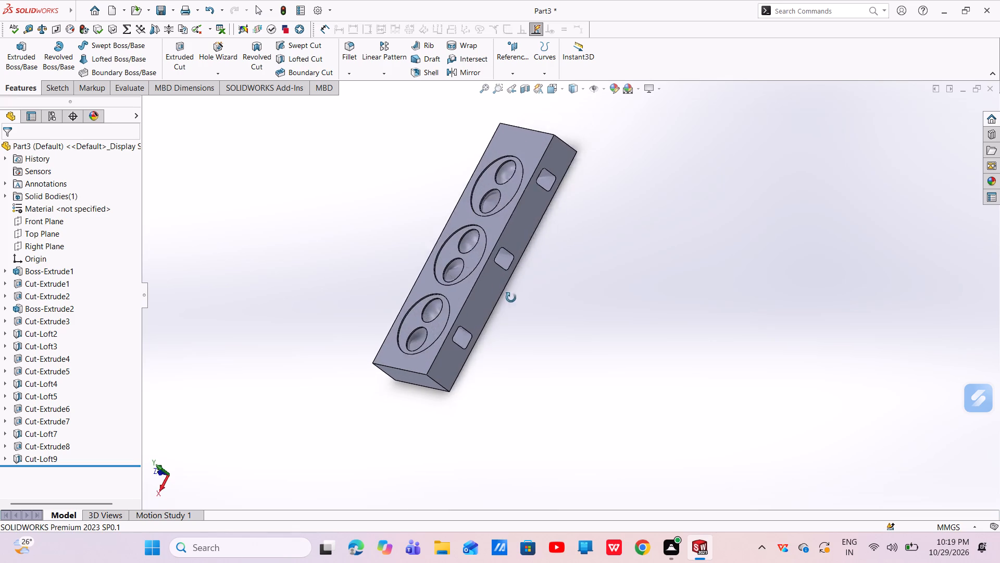
pyautogui.moveTo(511, 298); pyautogui.dragTo(521, 306, button='middle')
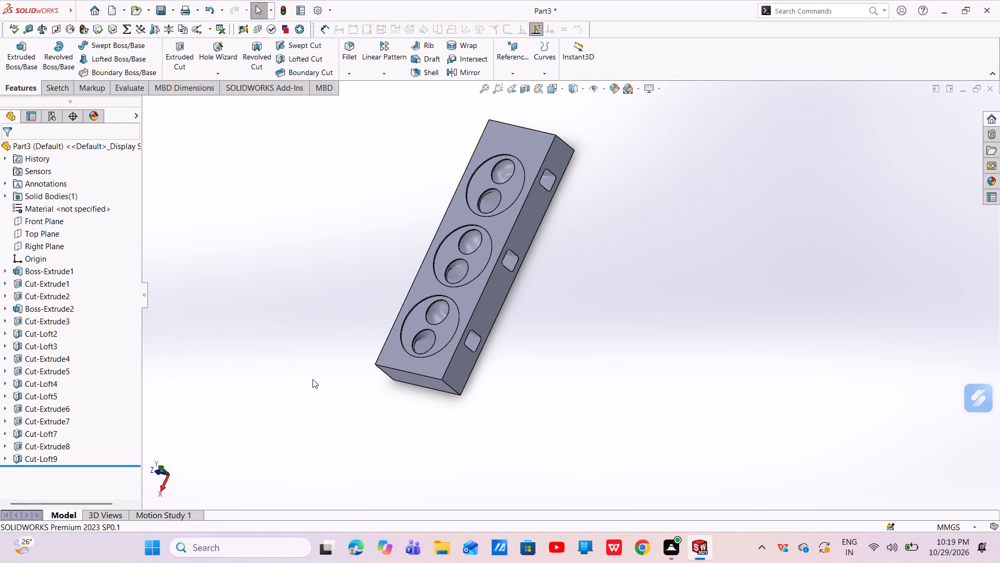
pyautogui.click(435, 315)
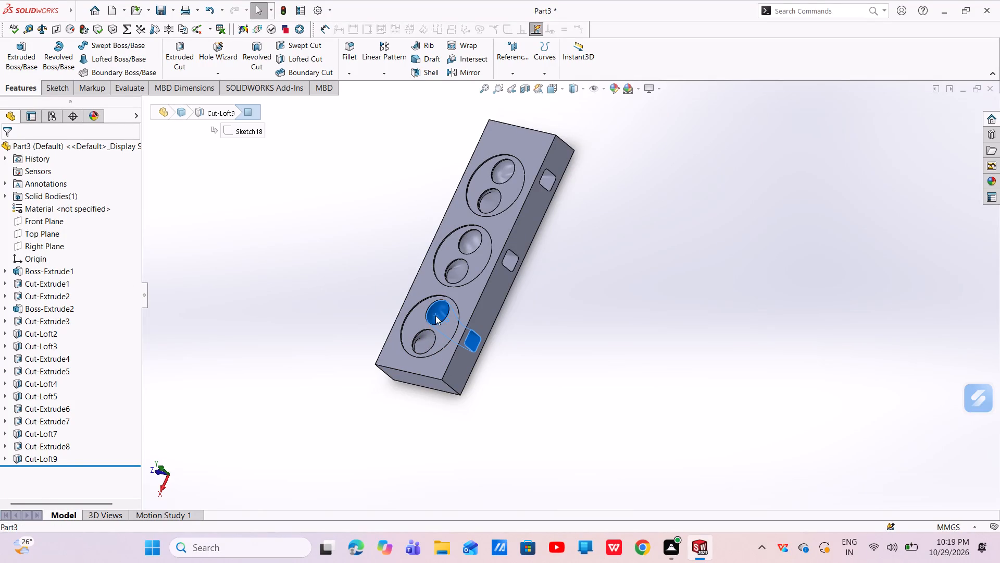
pyautogui.press('Escape')
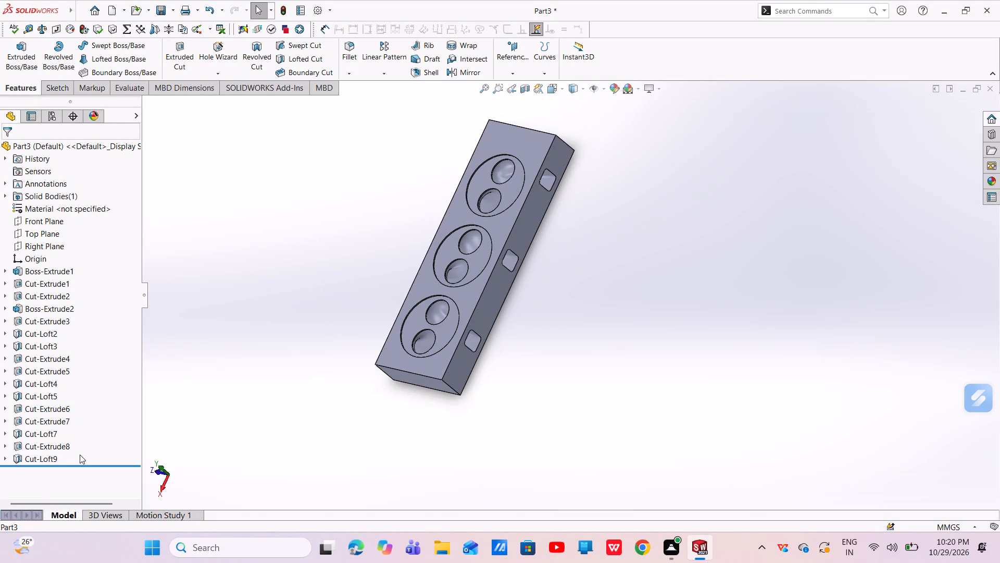
# Open the definition of Cut-Loft9, review its profiles and constraints, and close it with the settings as they are.
pyautogui.click(39, 458)
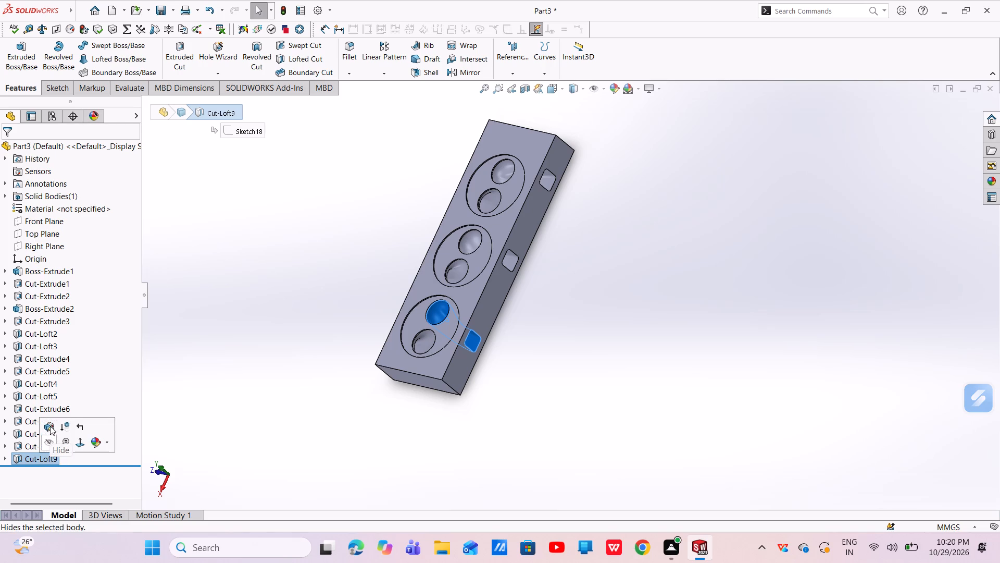
pyautogui.click(50, 426)
pyautogui.scroll(-3, 514, 334)
pyautogui.moveTo(498, 323); pyautogui.dragTo(485, 314, button='middle')
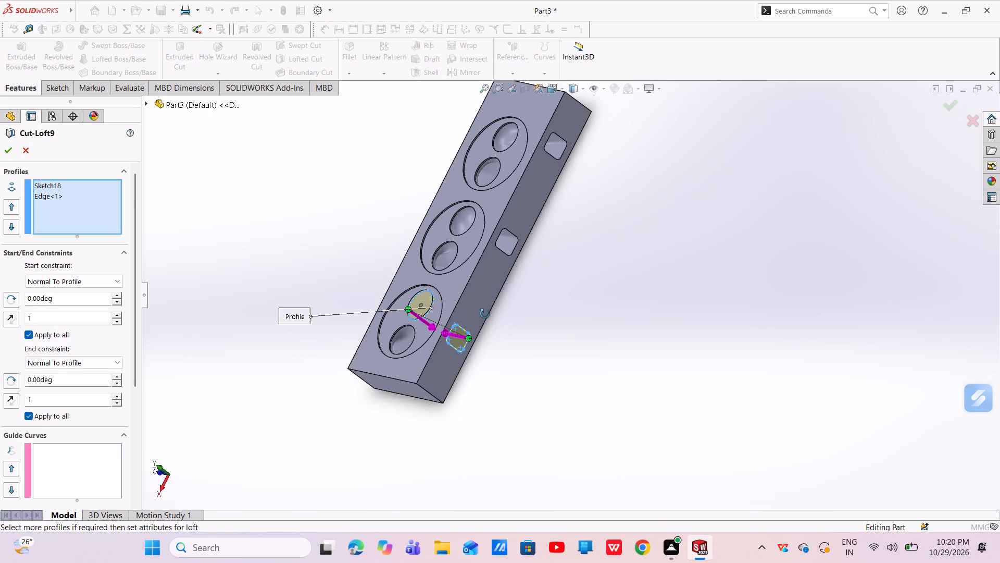
pyautogui.moveTo(485, 314); pyautogui.dragTo(448, 289, button='middle')
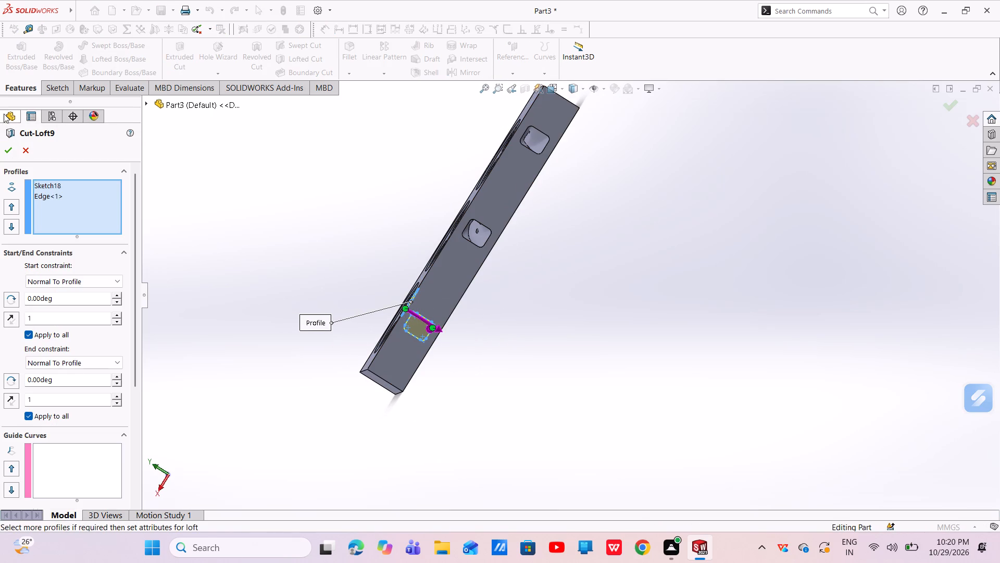
pyautogui.click(8, 143)
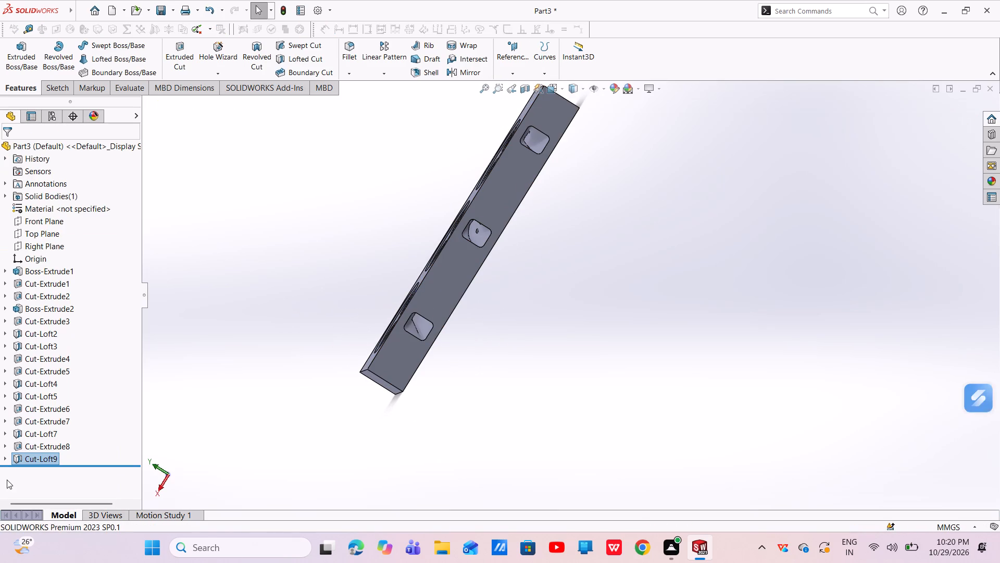
# Edit Cut-Loft9's profile sketch and delete the 135.23 mm spacing dimension between the third and middle side openings.
pyautogui.click(4, 458)
pyautogui.click(38, 469)
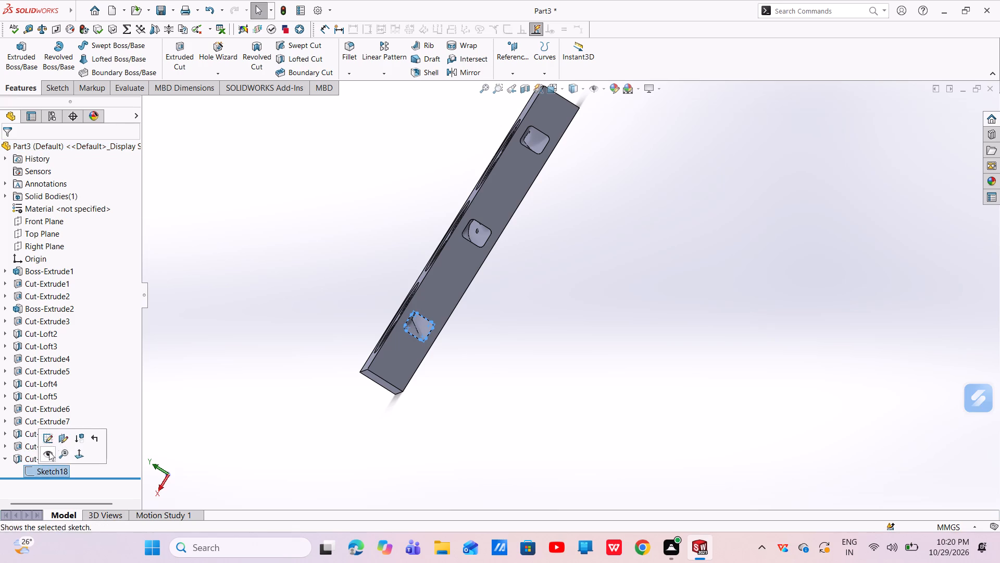
pyautogui.click(46, 436)
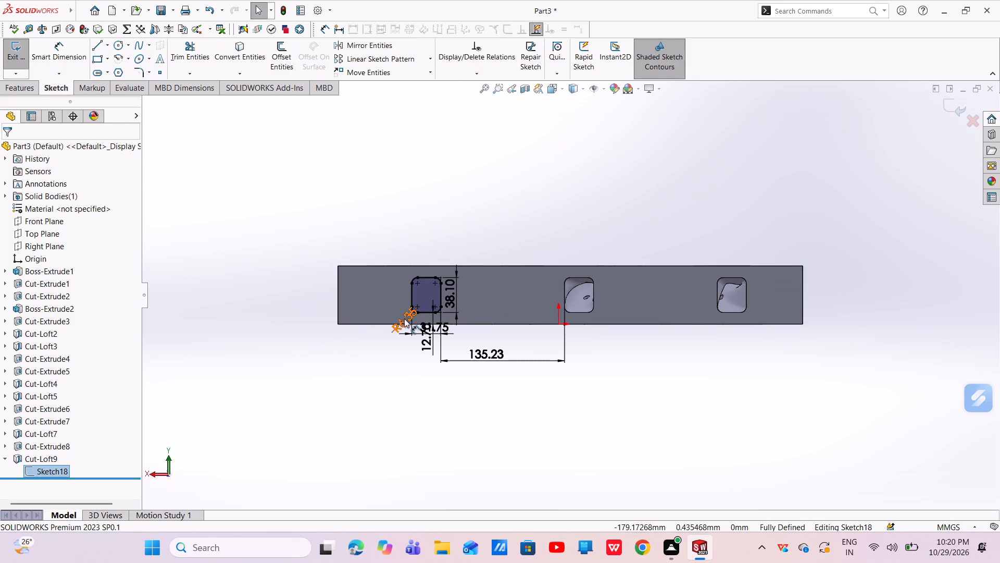
pyautogui.click(502, 359)
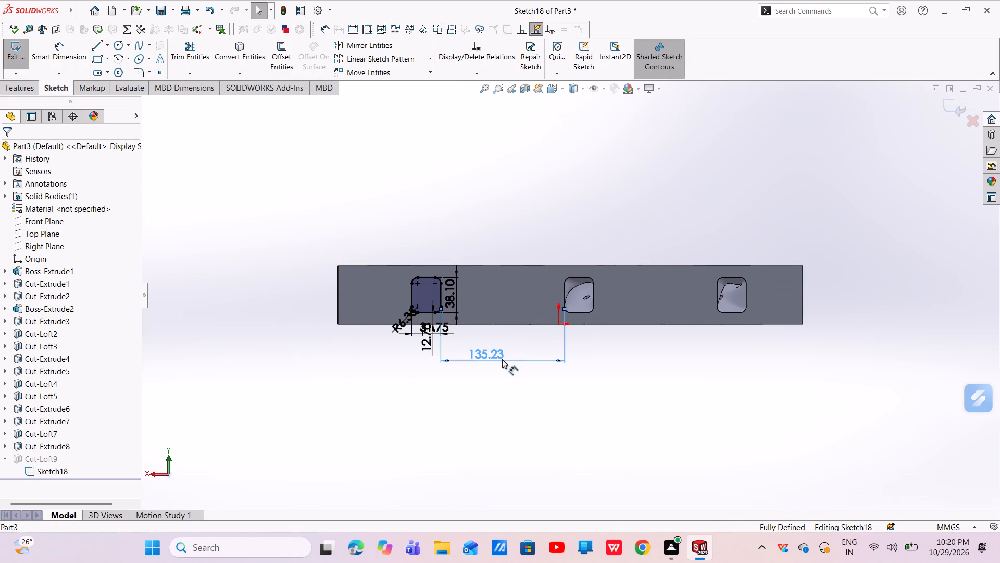
pyautogui.rightClick(502, 359)
pyautogui.click(521, 408)
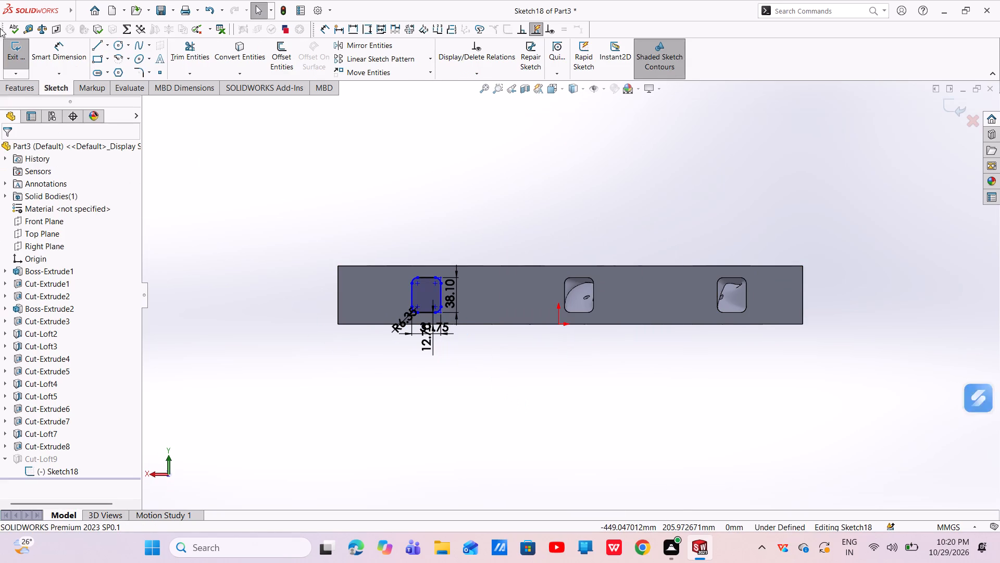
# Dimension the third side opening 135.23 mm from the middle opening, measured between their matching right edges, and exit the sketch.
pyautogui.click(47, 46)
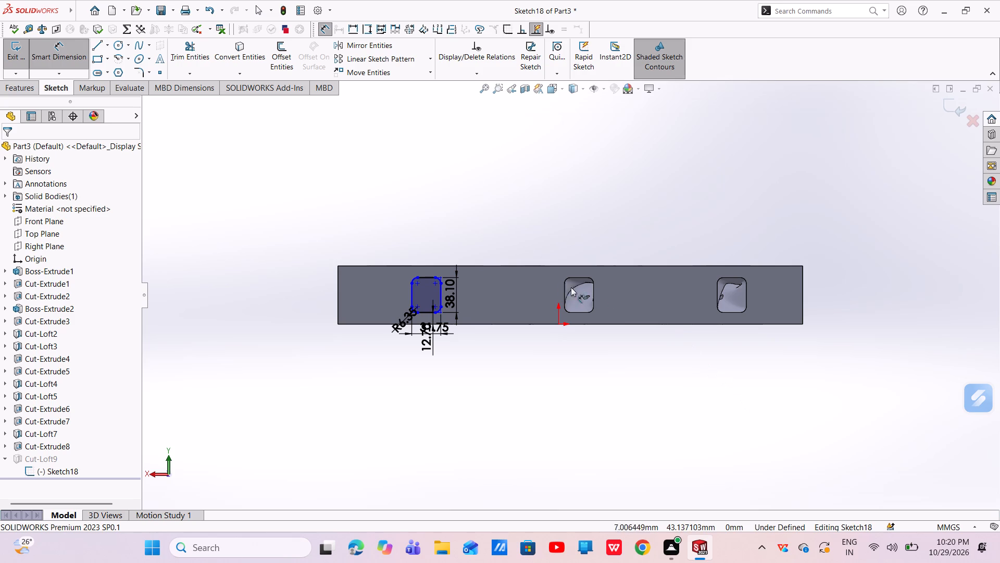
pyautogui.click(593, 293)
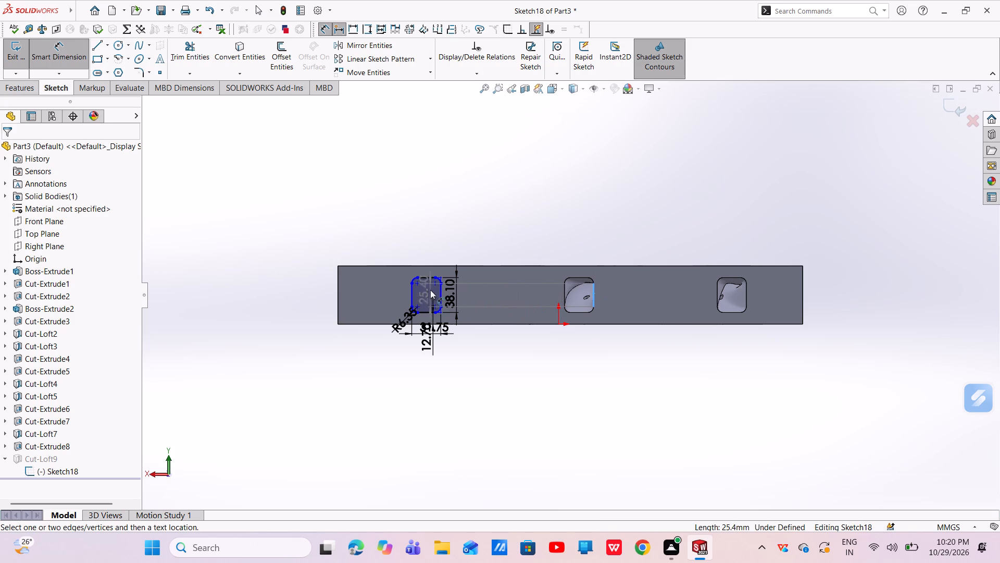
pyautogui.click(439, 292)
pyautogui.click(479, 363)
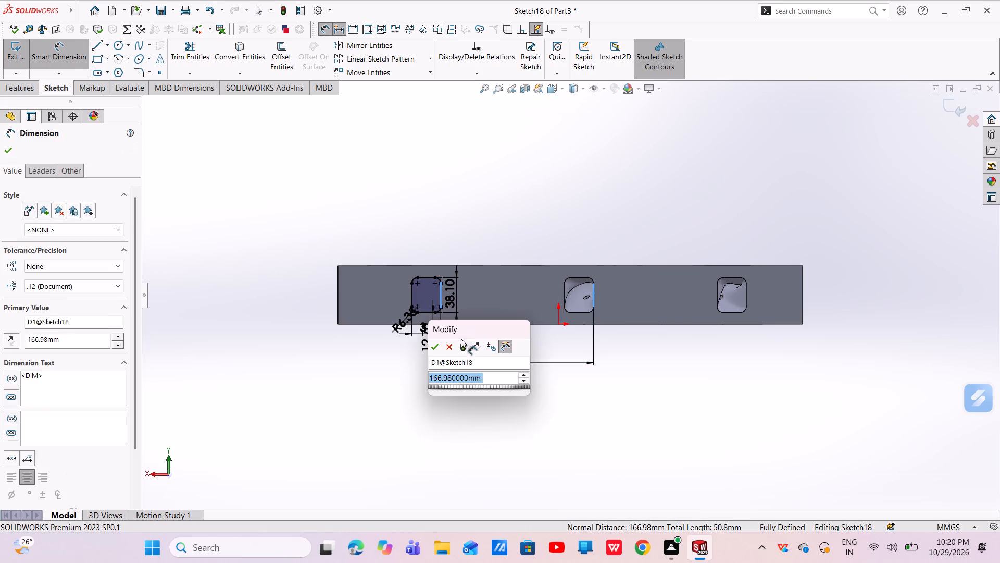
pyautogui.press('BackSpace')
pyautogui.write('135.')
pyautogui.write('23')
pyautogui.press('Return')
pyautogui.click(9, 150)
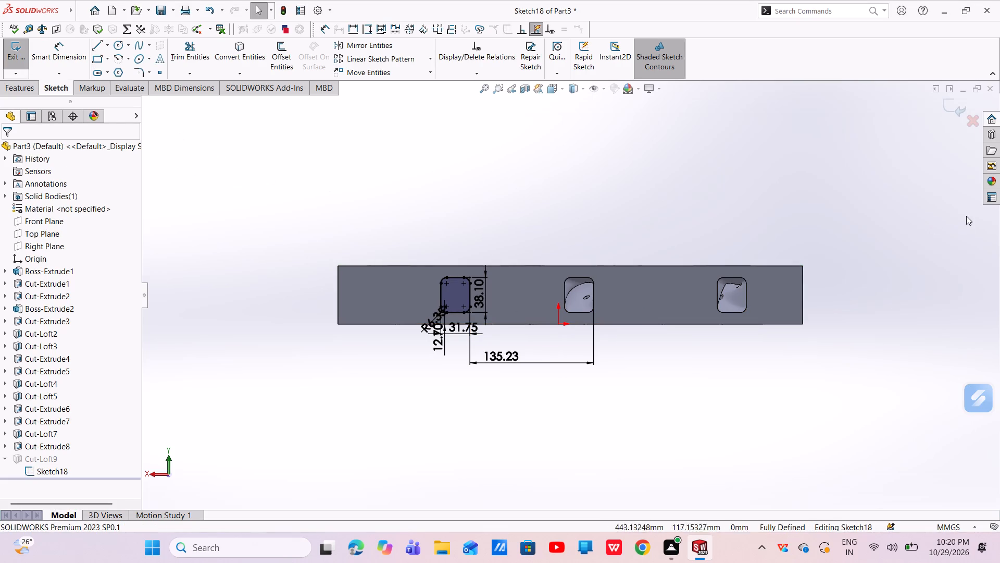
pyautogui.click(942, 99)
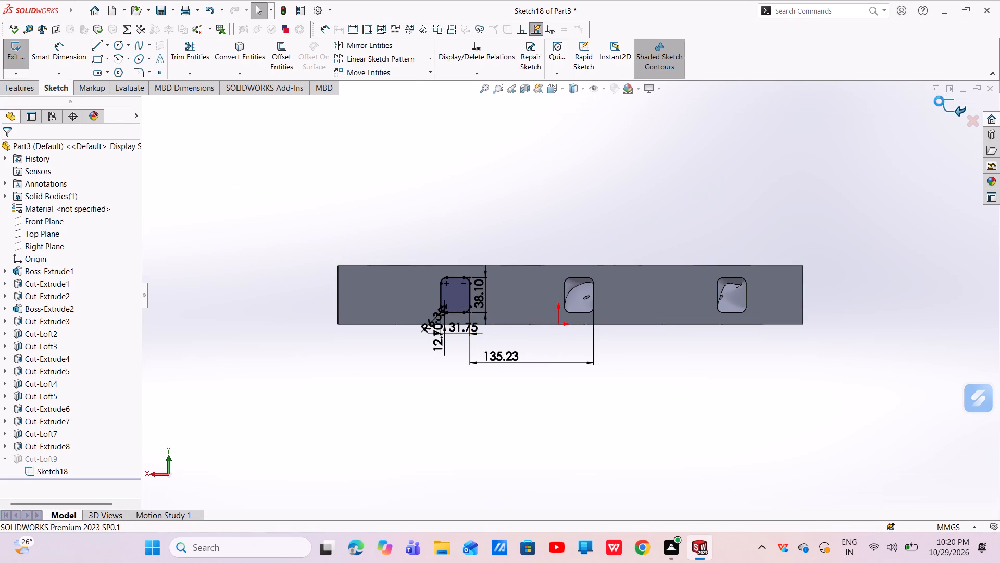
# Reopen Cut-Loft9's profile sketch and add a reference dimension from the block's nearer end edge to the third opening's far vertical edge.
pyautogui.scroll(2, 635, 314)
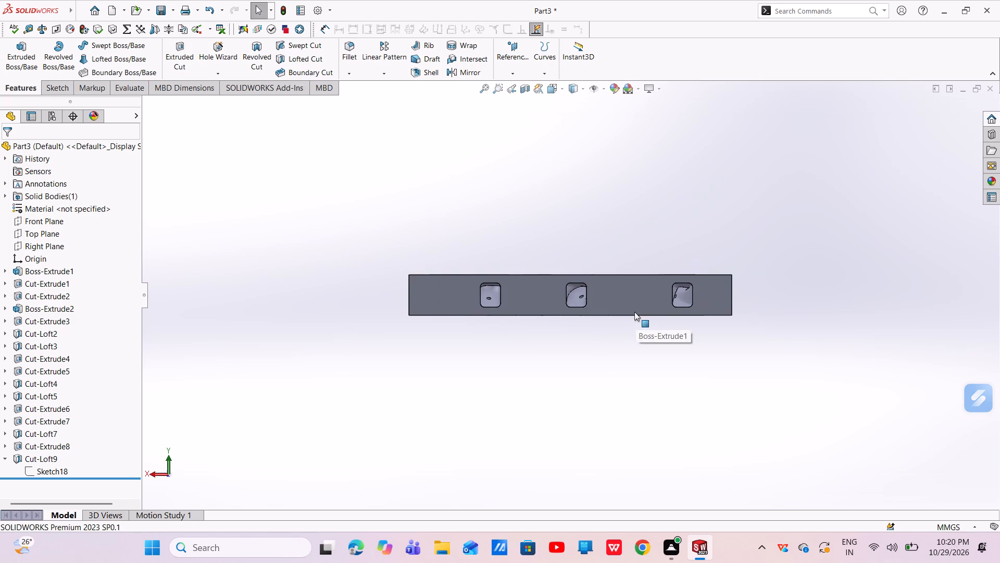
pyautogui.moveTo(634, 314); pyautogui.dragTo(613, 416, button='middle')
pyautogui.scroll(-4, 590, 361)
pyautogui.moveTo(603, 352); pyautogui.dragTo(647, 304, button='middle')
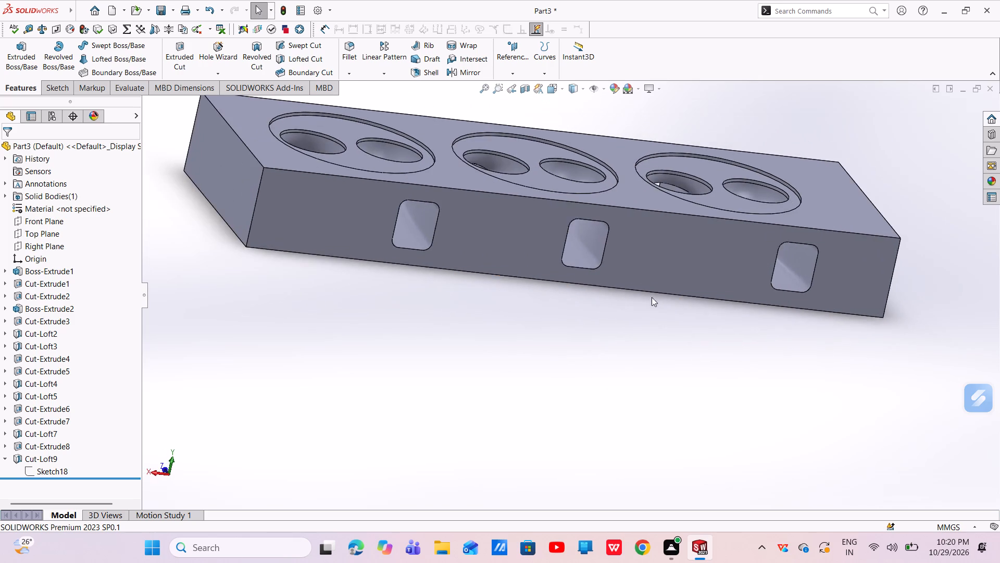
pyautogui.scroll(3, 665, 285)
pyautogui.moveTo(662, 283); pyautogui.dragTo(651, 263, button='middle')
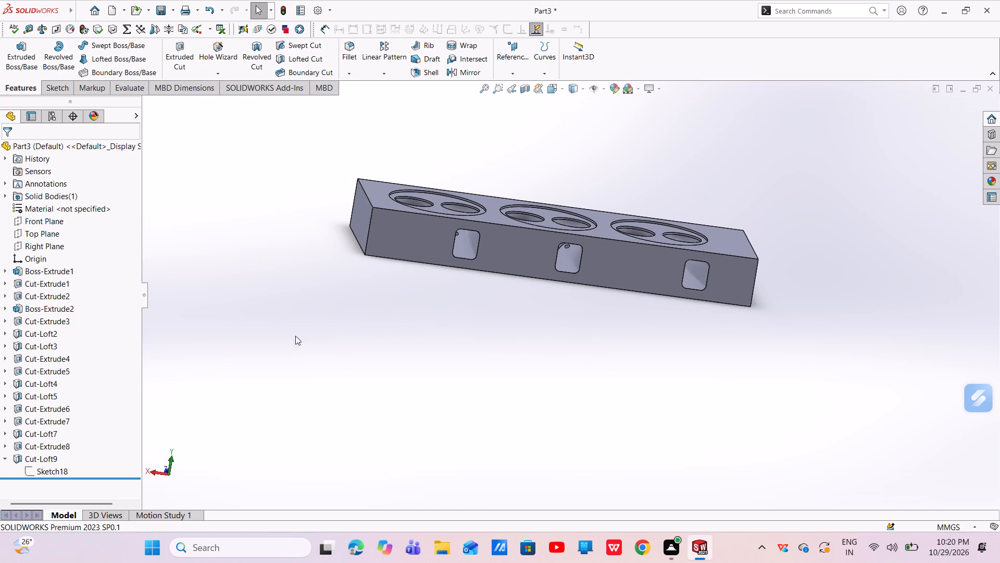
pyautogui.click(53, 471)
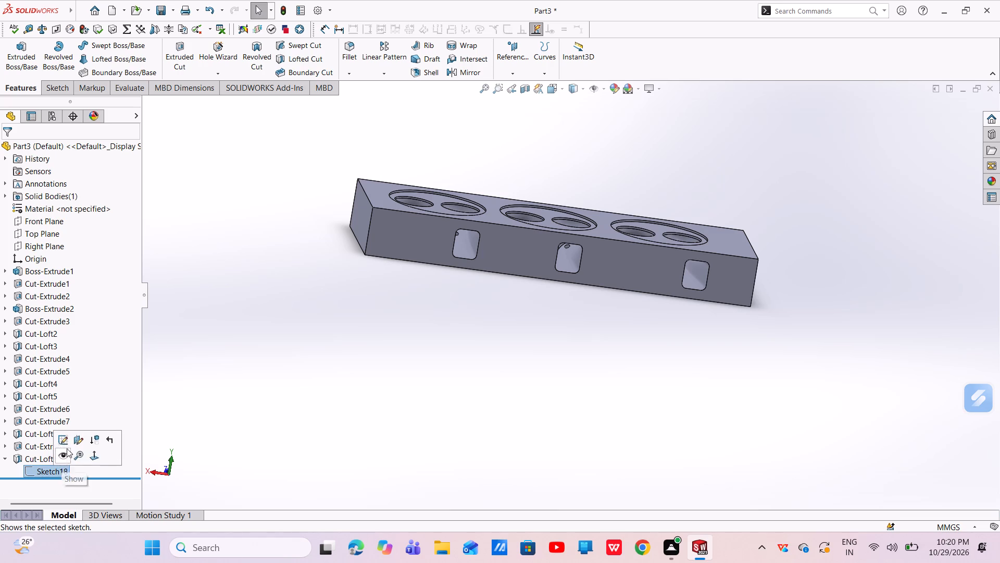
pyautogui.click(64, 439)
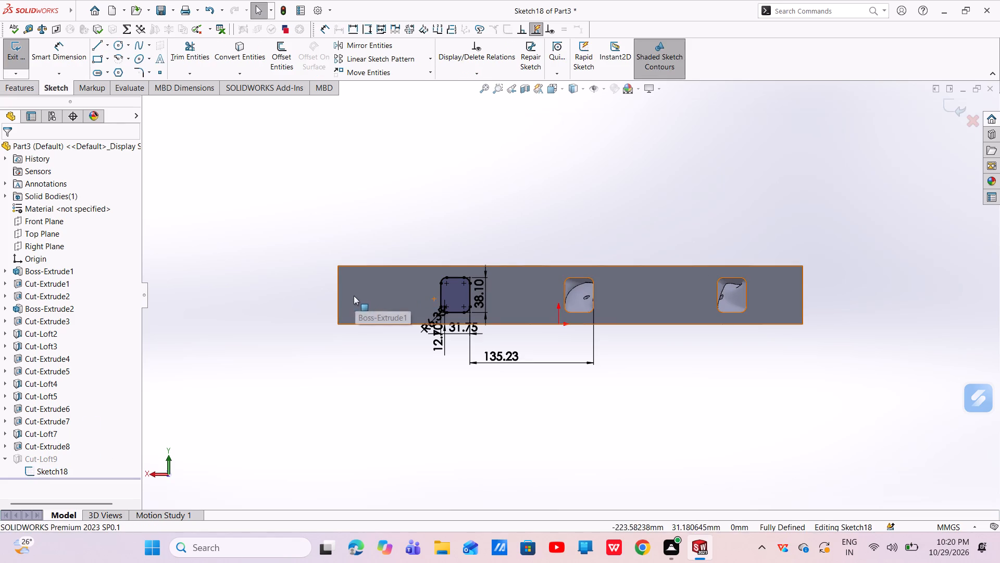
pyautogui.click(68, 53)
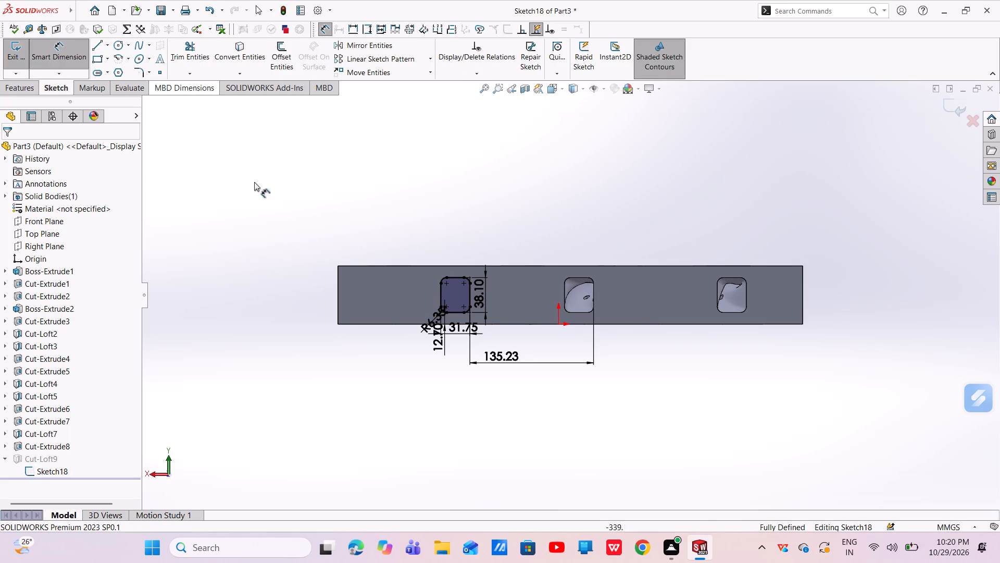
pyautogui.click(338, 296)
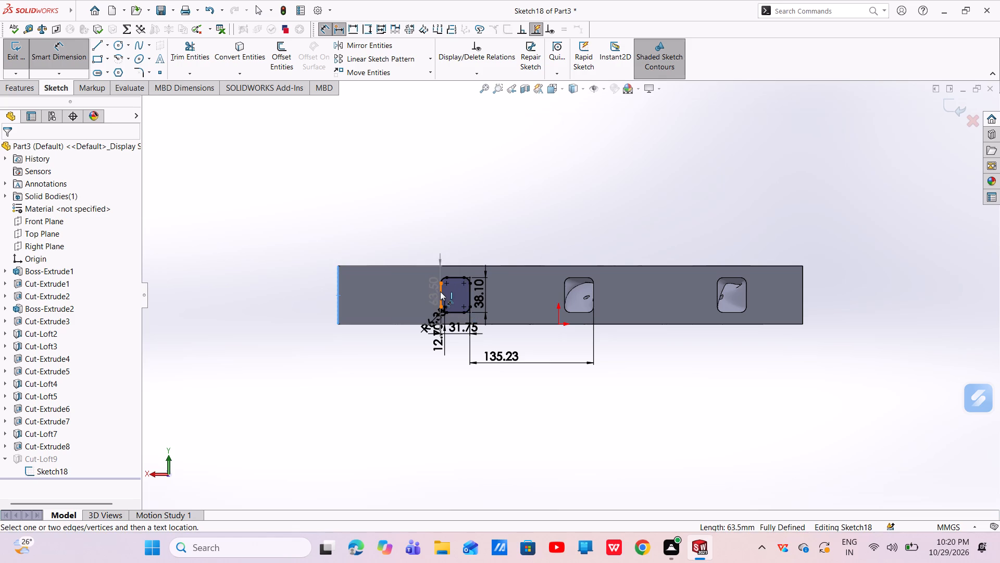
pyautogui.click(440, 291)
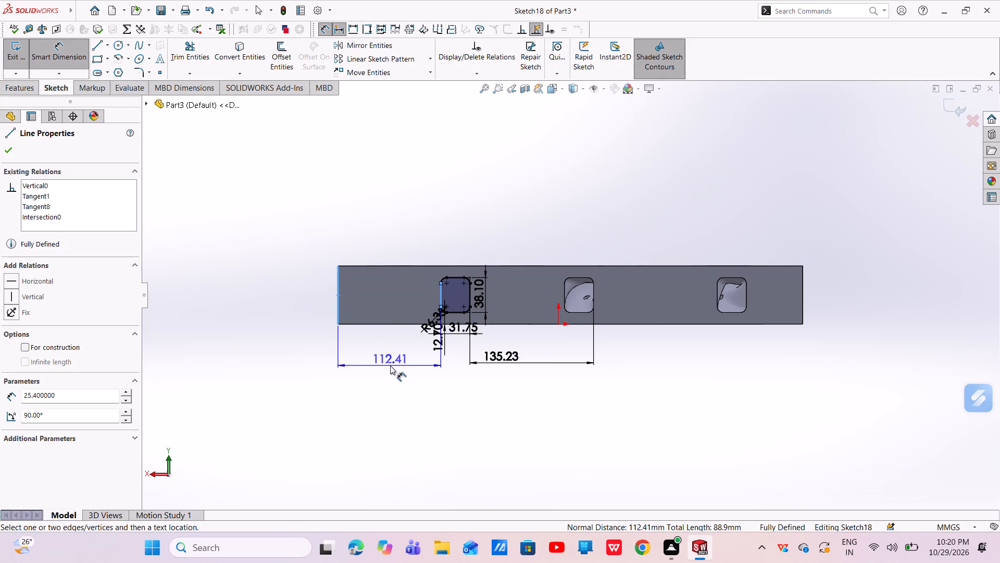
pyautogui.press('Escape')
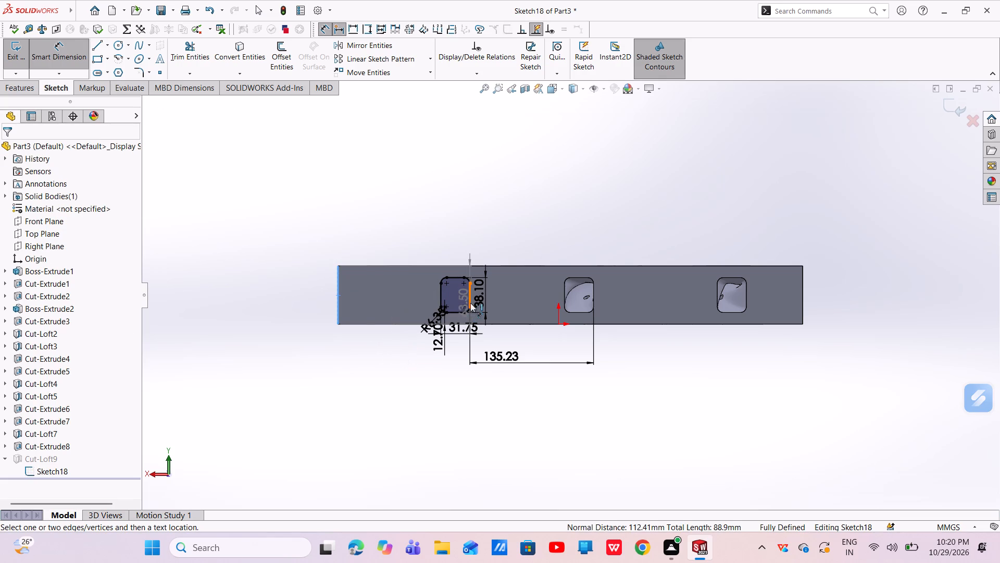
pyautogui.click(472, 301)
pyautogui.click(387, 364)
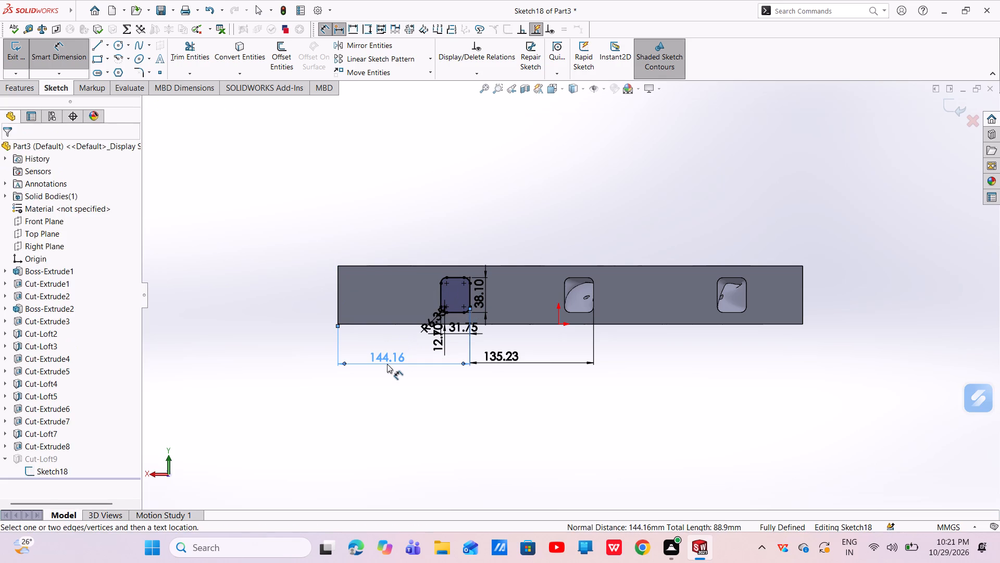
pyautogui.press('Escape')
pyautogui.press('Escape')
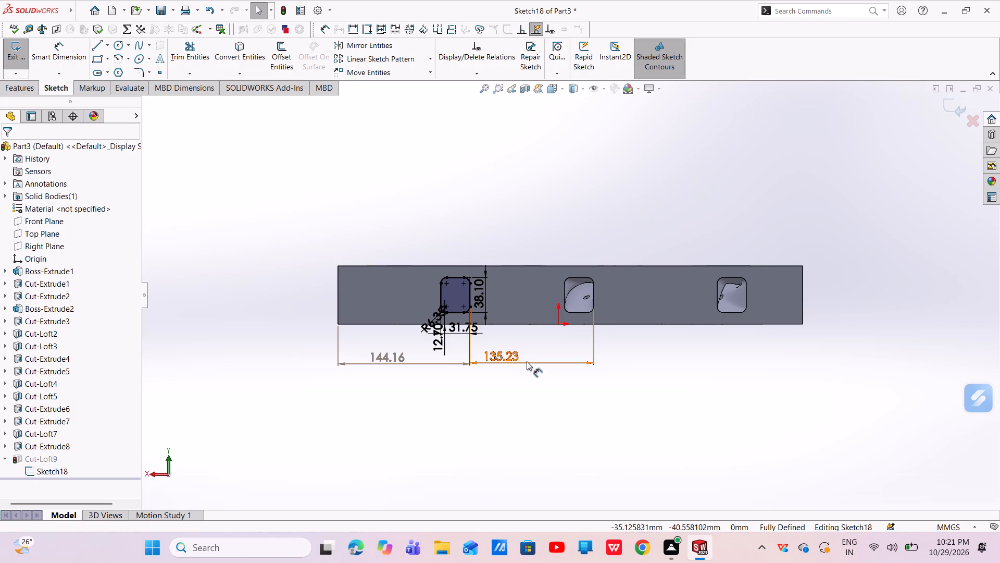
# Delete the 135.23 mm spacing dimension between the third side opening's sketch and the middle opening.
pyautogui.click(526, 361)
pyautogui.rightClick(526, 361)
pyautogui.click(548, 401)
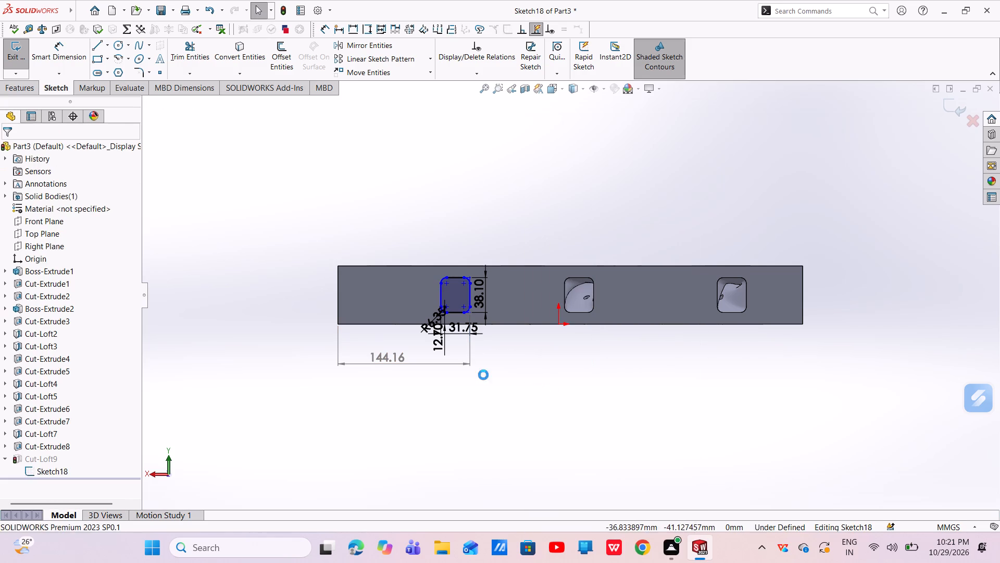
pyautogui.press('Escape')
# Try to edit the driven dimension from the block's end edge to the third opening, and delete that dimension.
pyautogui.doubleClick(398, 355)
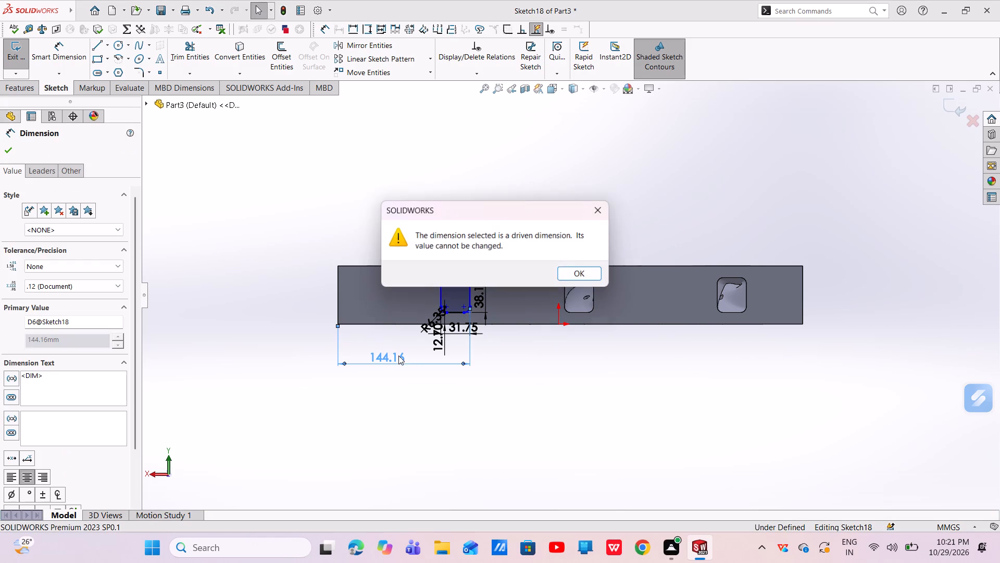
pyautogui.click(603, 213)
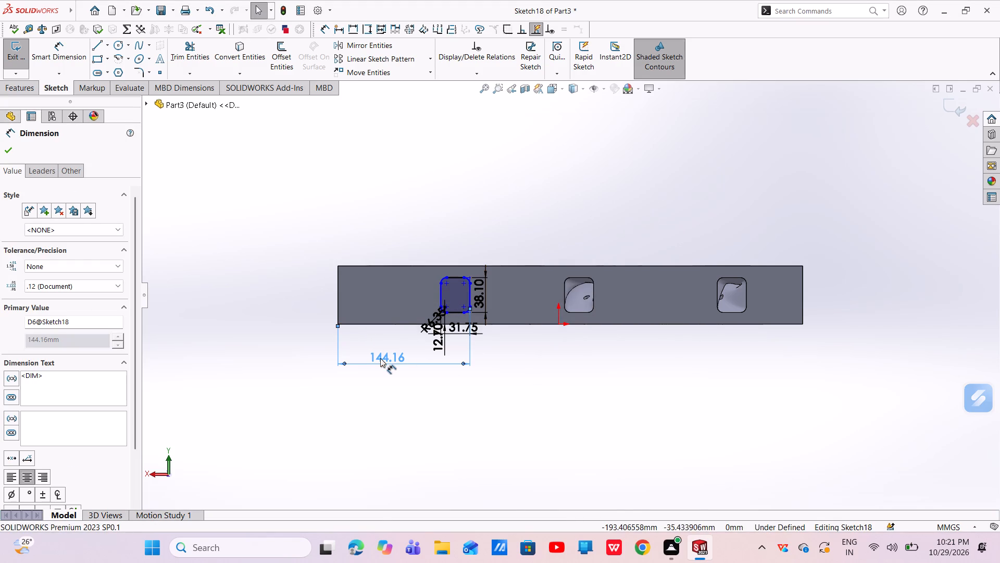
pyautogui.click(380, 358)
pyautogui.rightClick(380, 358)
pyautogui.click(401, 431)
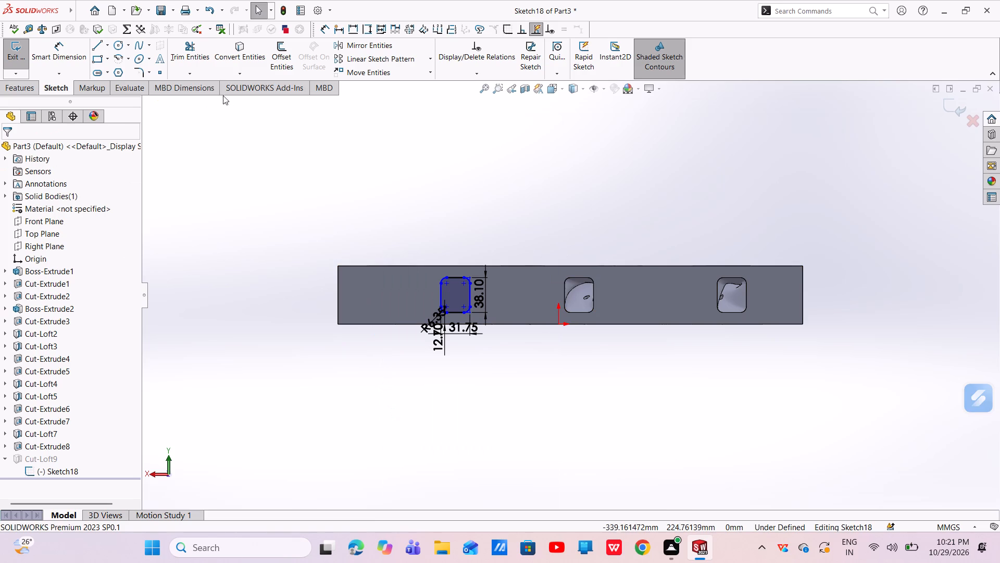
# Dimension the third side opening's far vertical edge 135.25 mm from the block's nearer end edge and exit the sketch.
pyautogui.click(60, 52)
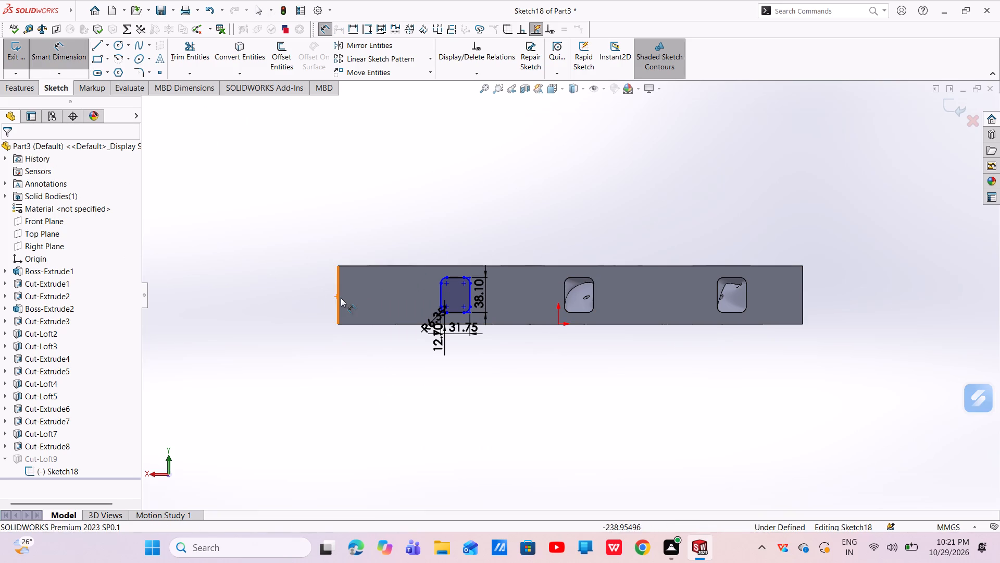
pyautogui.click(337, 294)
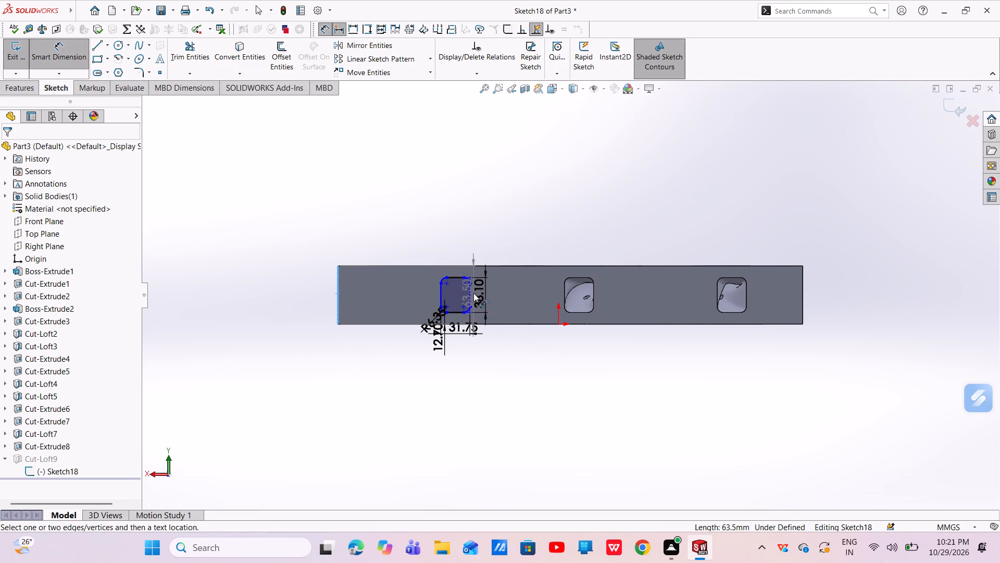
pyautogui.click(471, 290)
pyautogui.click(385, 352)
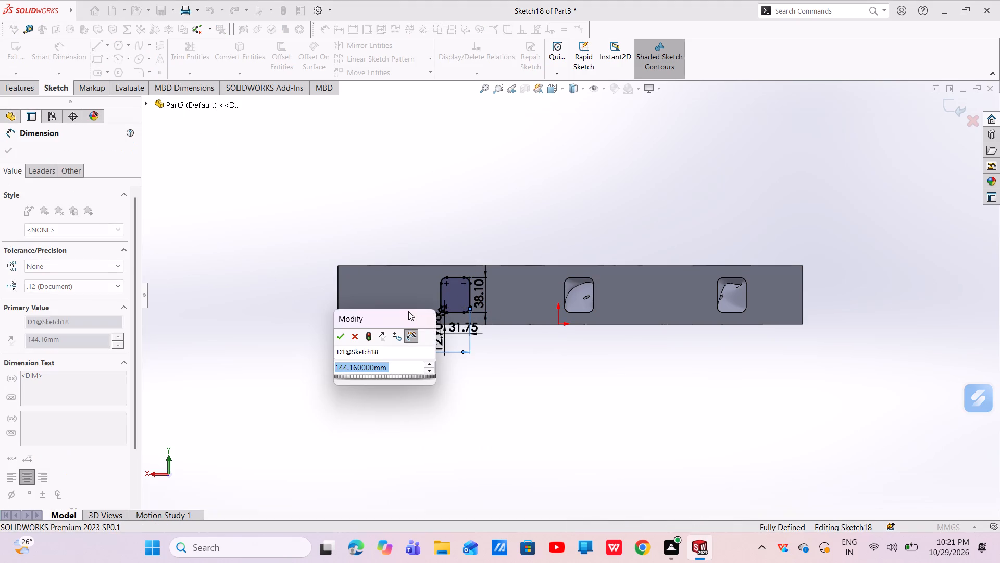
pyautogui.press('BackSpace')
pyautogui.press('1')
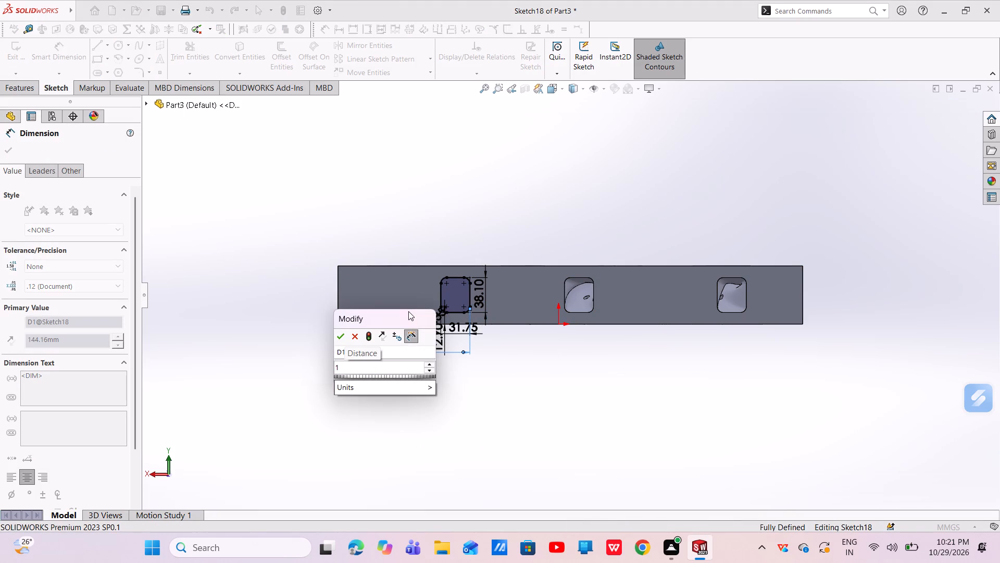
pyautogui.write('35.25')
pyautogui.press('Return')
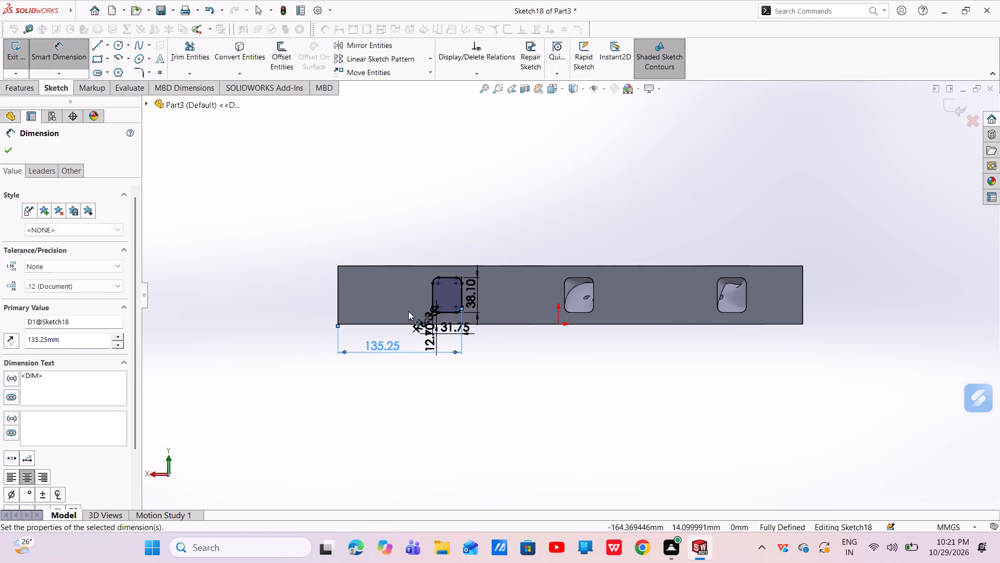
pyautogui.click(9, 147)
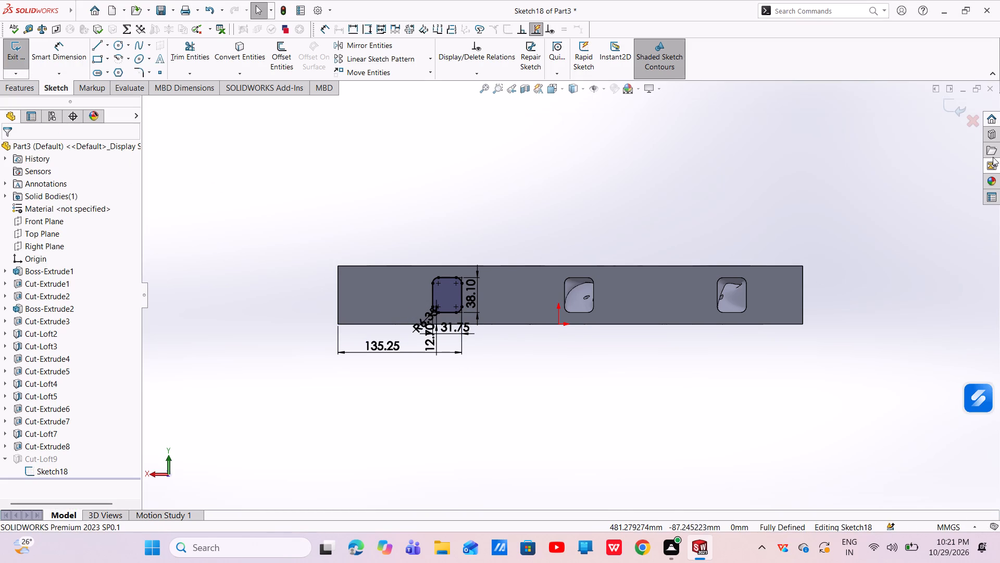
pyautogui.click(953, 102)
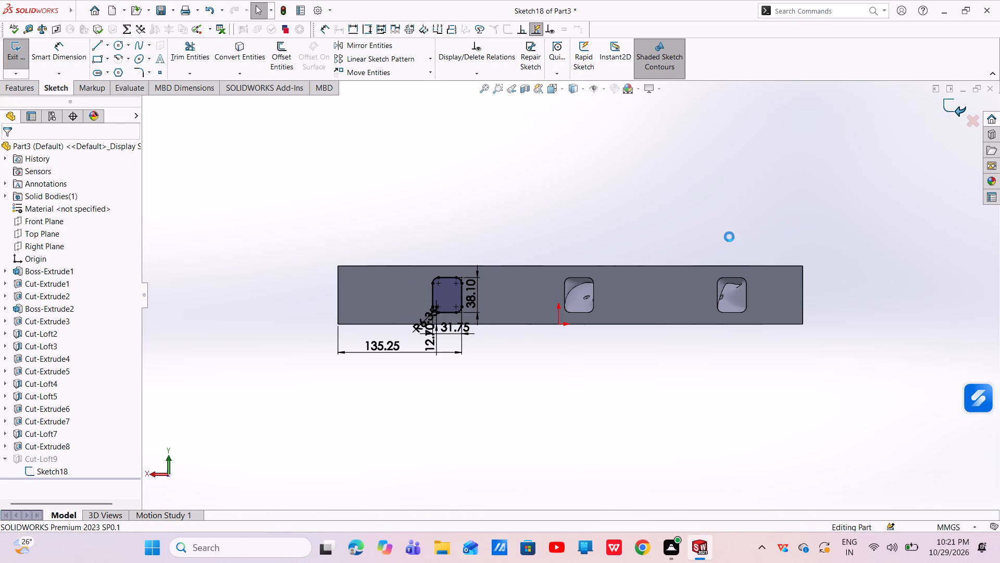
# Examine the three side openings and the recesses above them from several angles.
pyautogui.scroll(3, 541, 323)
pyautogui.moveTo(562, 307); pyautogui.dragTo(569, 371, button='middle')
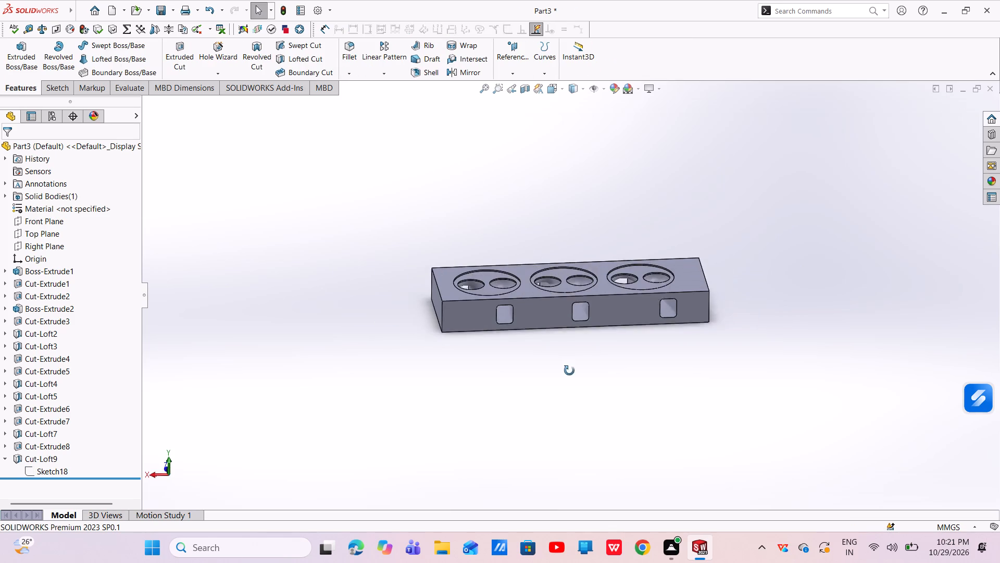
pyautogui.moveTo(569, 371); pyautogui.dragTo(568, 381, button='middle')
pyautogui.scroll(-4, 587, 353)
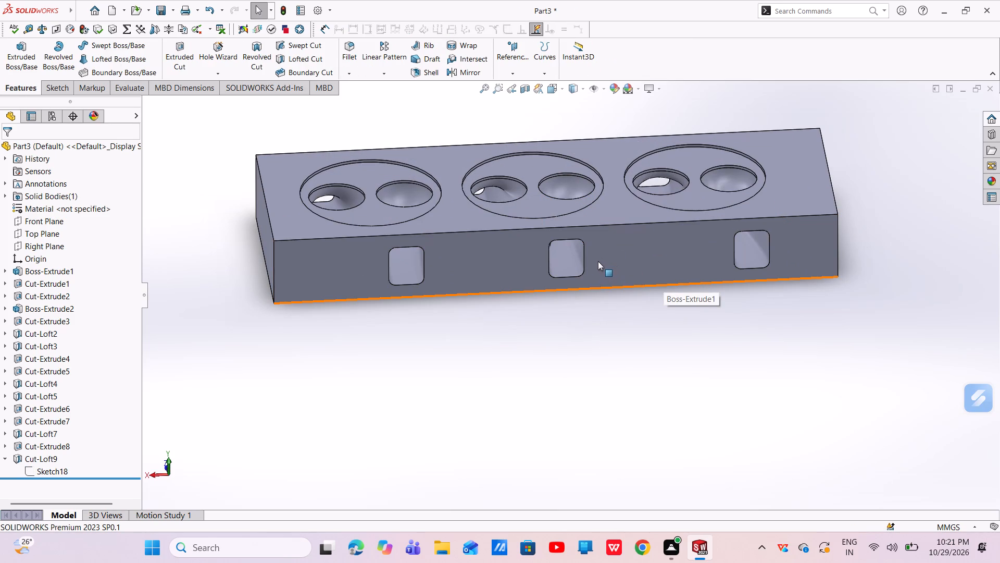
pyautogui.scroll(2, 598, 261)
pyautogui.moveTo(597, 272); pyautogui.dragTo(592, 216, button='middle')
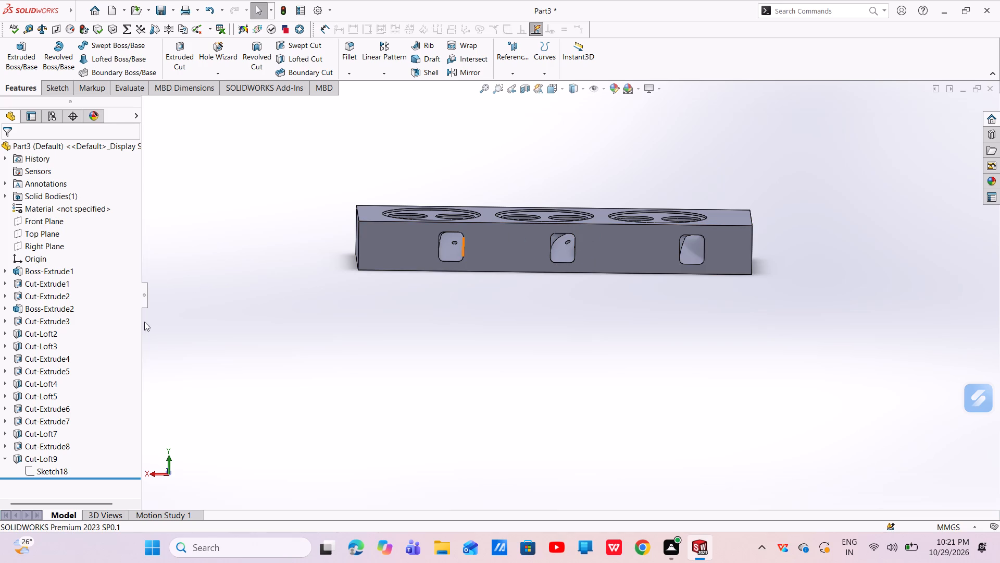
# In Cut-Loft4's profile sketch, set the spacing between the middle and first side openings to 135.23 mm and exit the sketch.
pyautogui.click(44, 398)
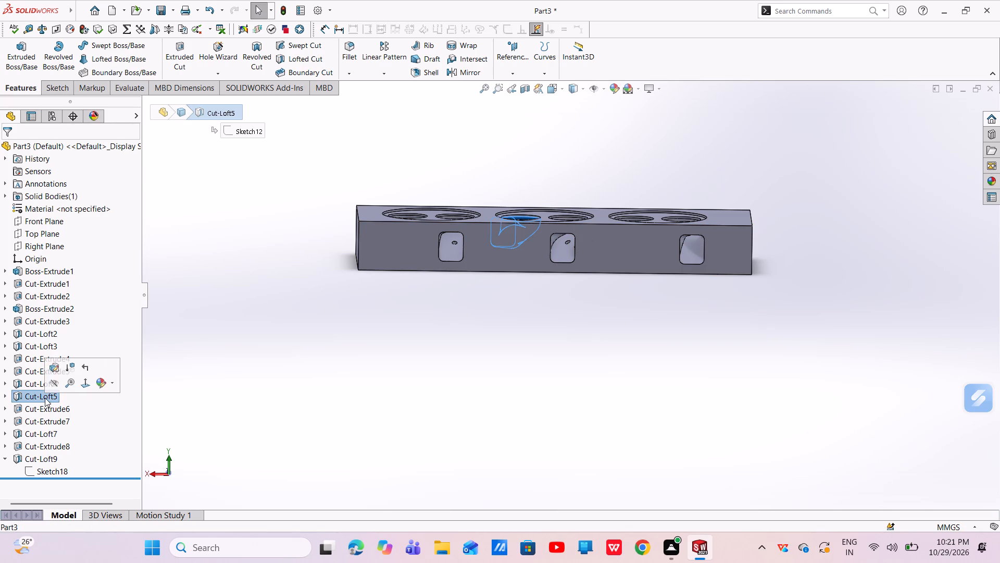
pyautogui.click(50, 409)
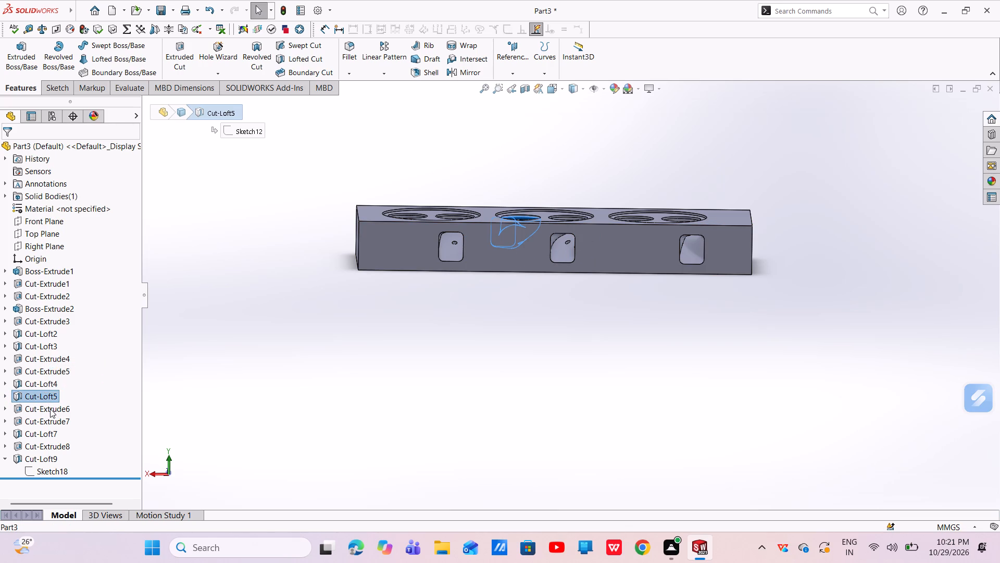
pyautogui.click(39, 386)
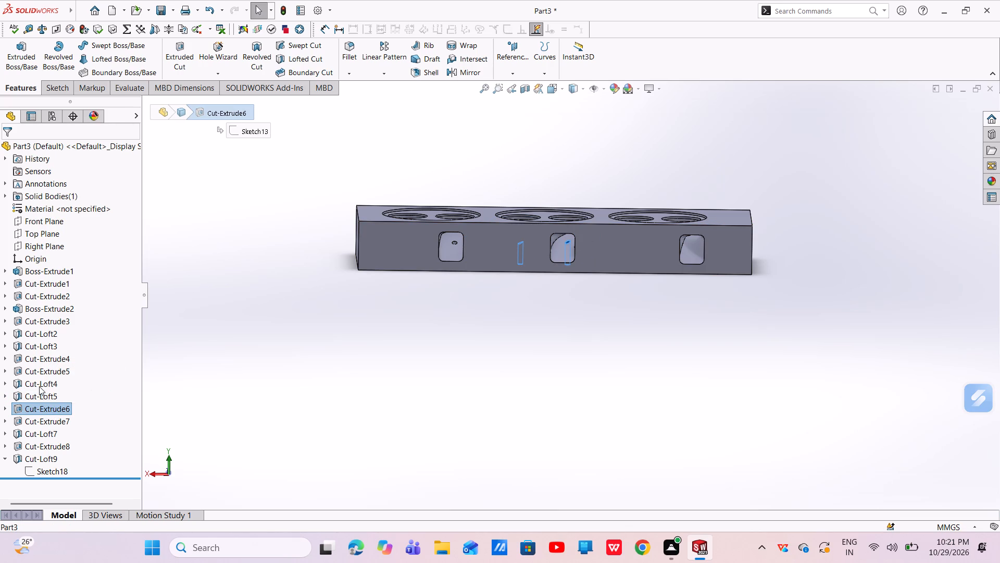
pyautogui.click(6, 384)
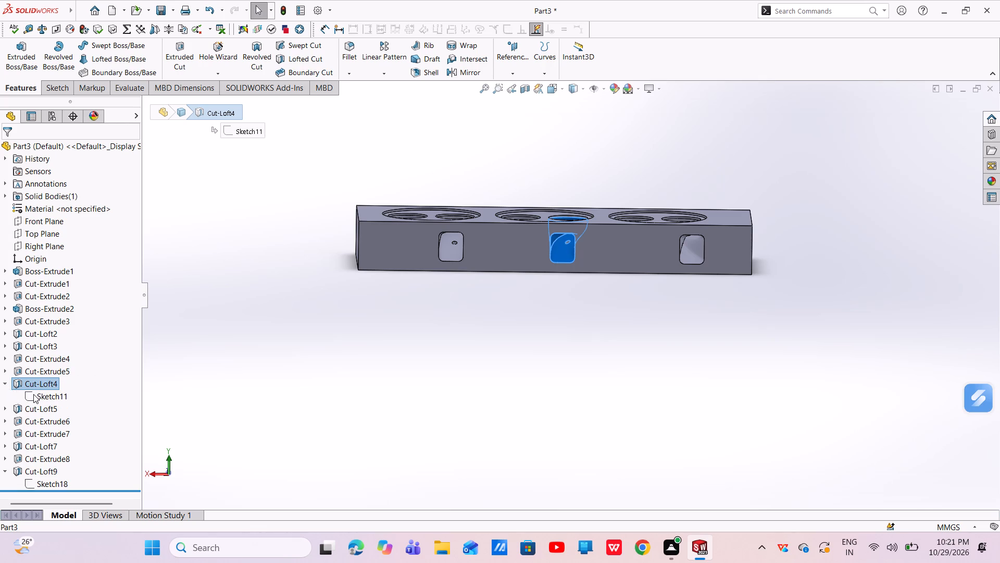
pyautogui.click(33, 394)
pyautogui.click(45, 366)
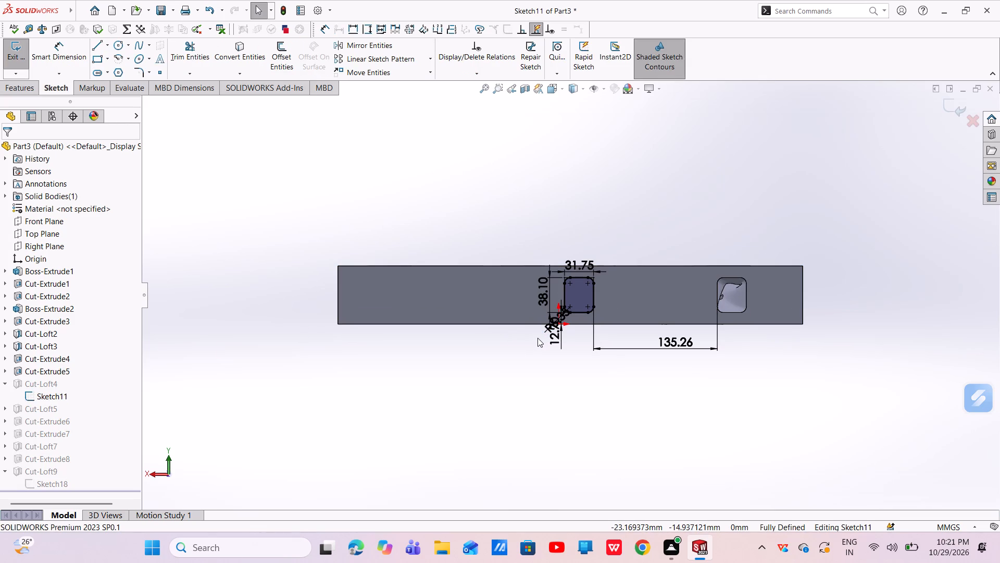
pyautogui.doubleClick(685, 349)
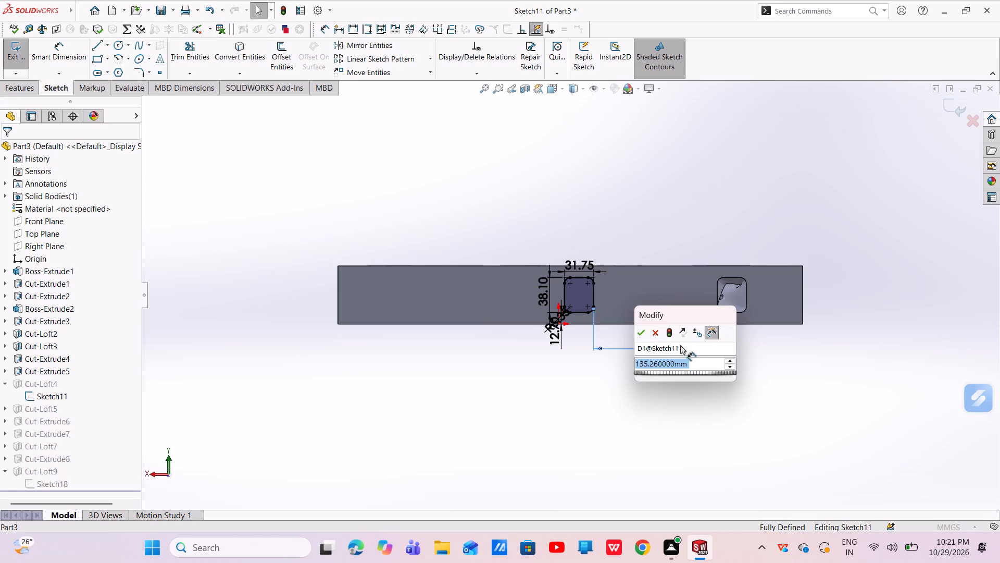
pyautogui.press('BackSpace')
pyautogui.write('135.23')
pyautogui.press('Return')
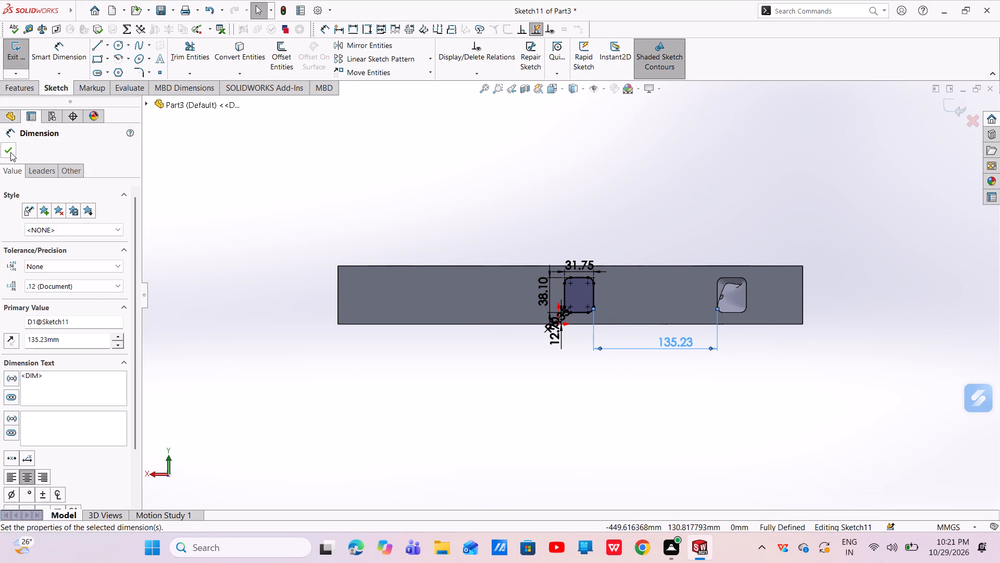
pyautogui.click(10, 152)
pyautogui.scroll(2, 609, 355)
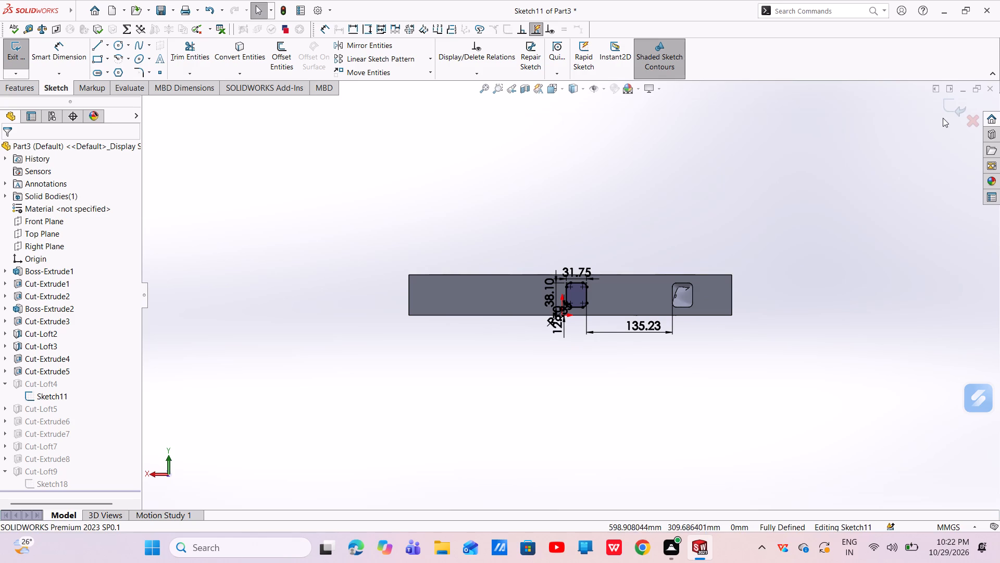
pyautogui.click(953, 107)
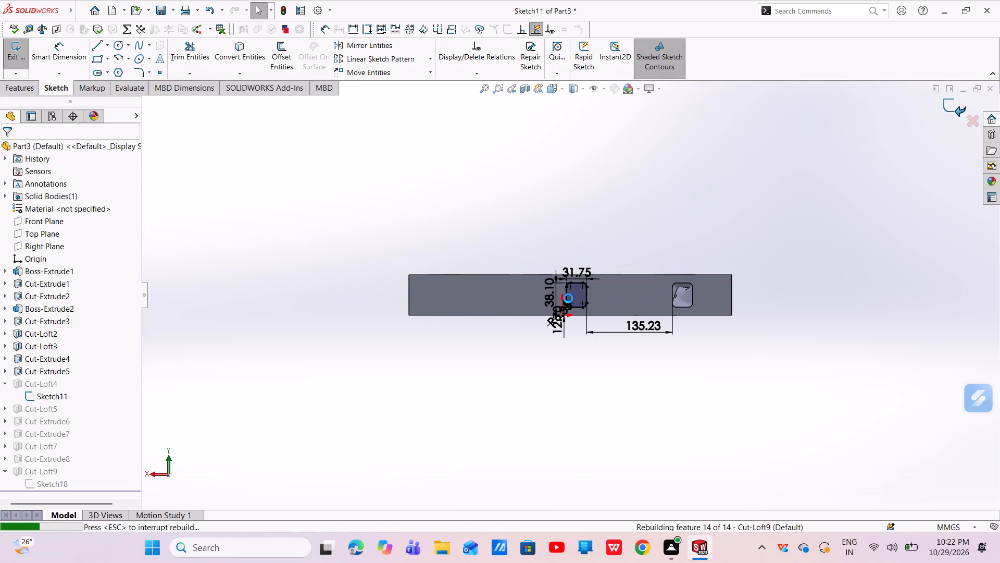
# Measure the distance between the facing vertical edges of the third and middle side openings.
pyautogui.scroll(-5, 569, 297)
pyautogui.moveTo(575, 309); pyautogui.dragTo(579, 351, button='middle')
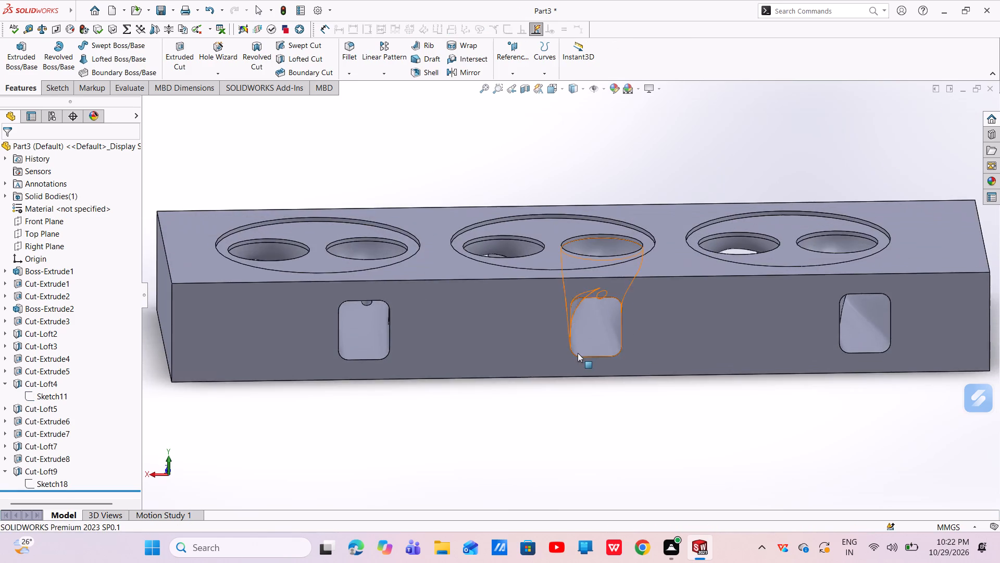
pyautogui.scroll(5, 571, 351)
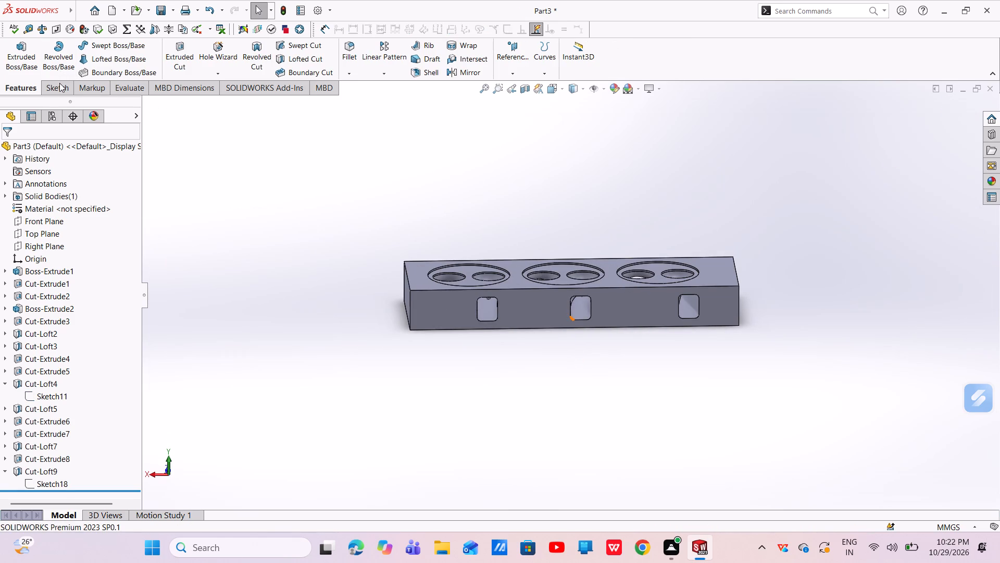
pyautogui.click(32, 30)
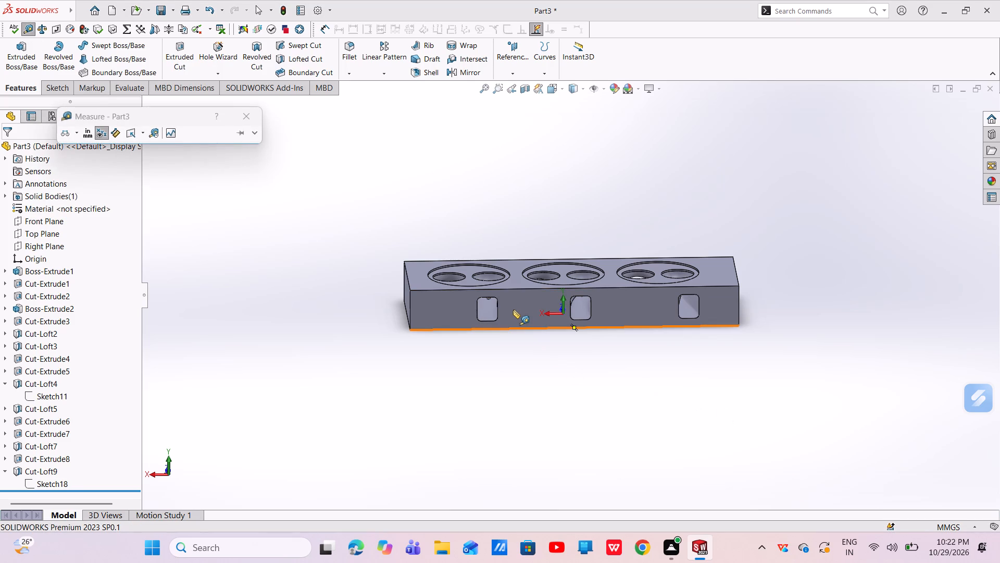
pyautogui.click(498, 305)
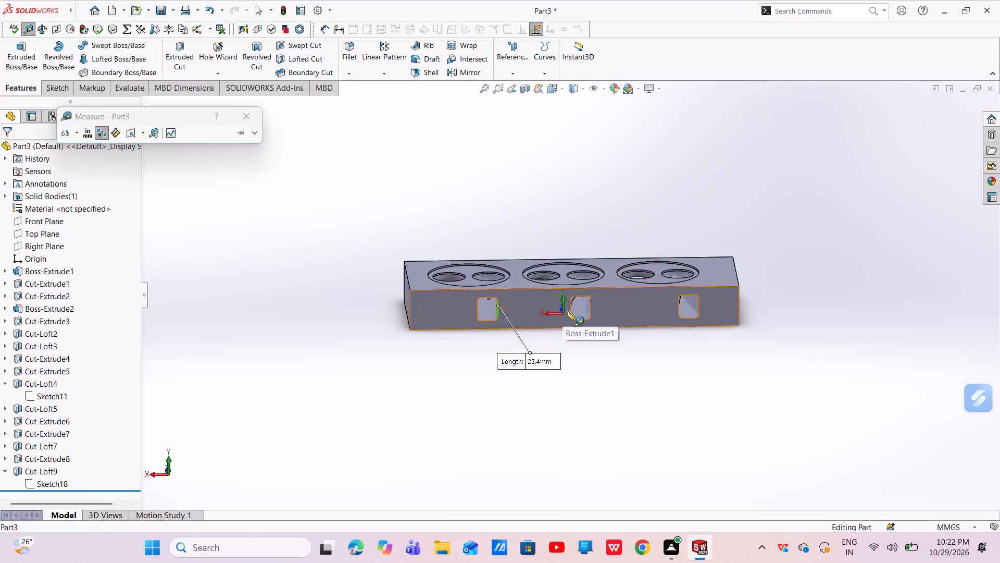
pyautogui.click(571, 311)
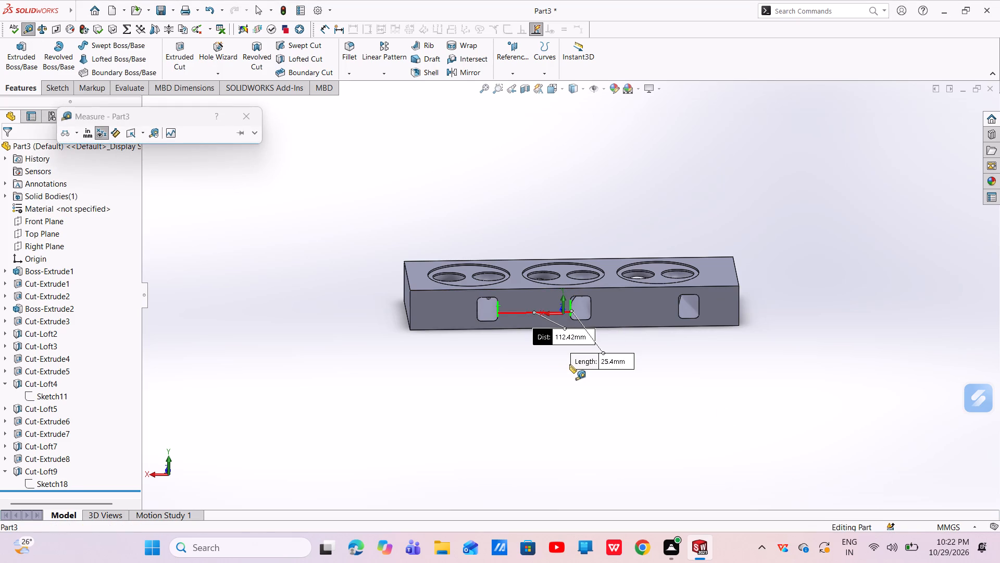
pyautogui.press('Escape')
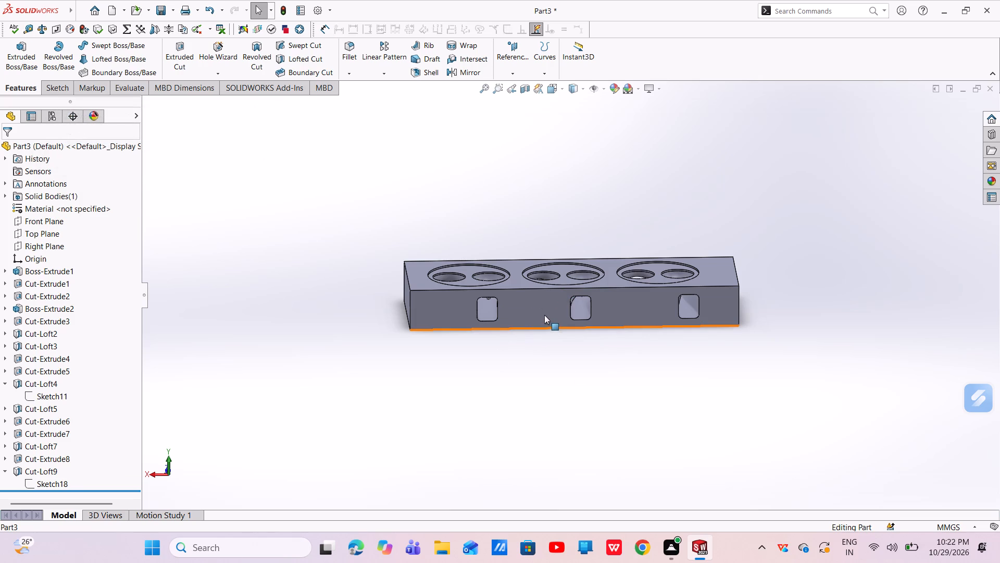
# Examine the lofted passages between the round recesses and the three side openings from above and from the side.
pyautogui.scroll(-2, 545, 314)
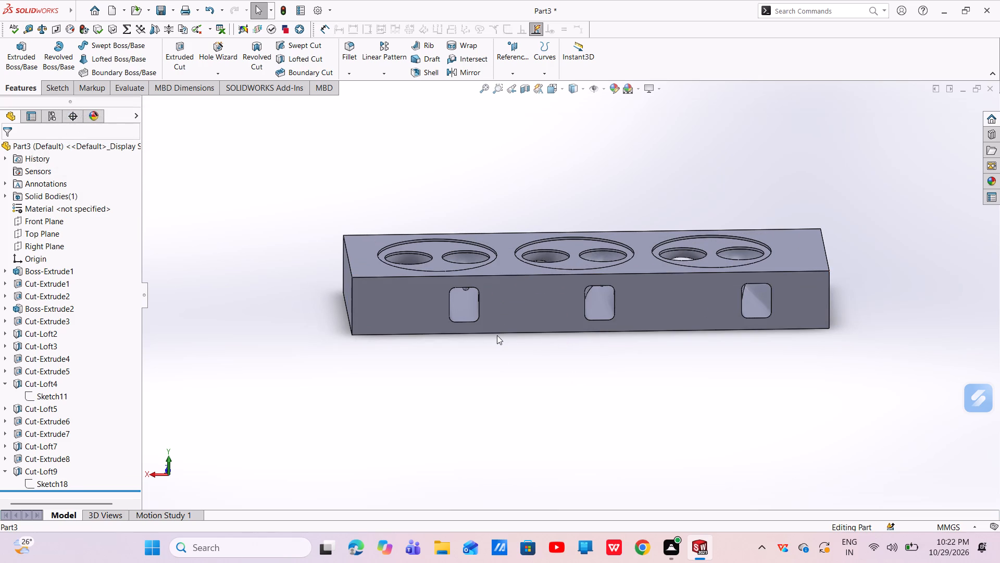
pyautogui.scroll(1, 578, 349)
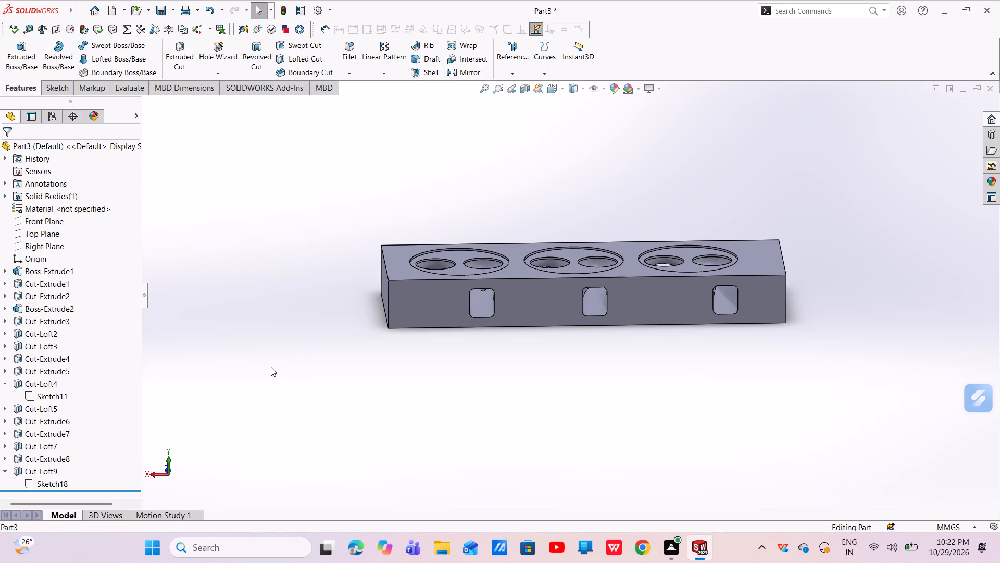
pyautogui.scroll(2, 529, 324)
pyautogui.moveTo(549, 305); pyautogui.dragTo(534, 435, button='middle')
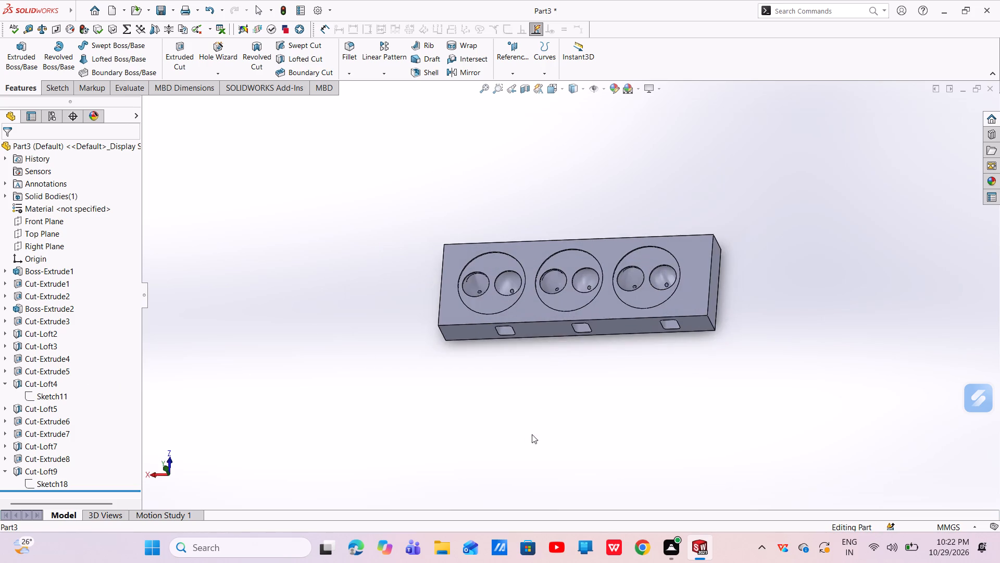
pyautogui.scroll(-4, 561, 333)
pyautogui.moveTo(570, 358); pyautogui.dragTo(620, 286, button='middle')
pyautogui.scroll(-4, 620, 286)
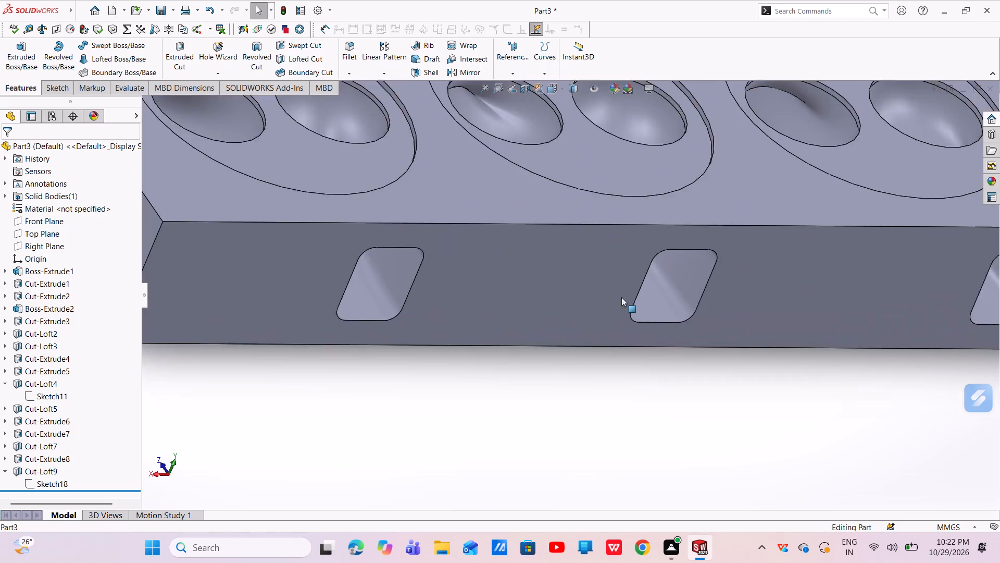
pyautogui.scroll(5, 622, 308)
pyautogui.moveTo(623, 310); pyautogui.dragTo(616, 298, button='middle')
# Undo the middle opening's spacing change and the third opening's 135.25 mm dimension from the block's end edge.
pyautogui.hotkey('ctrl', 'z')
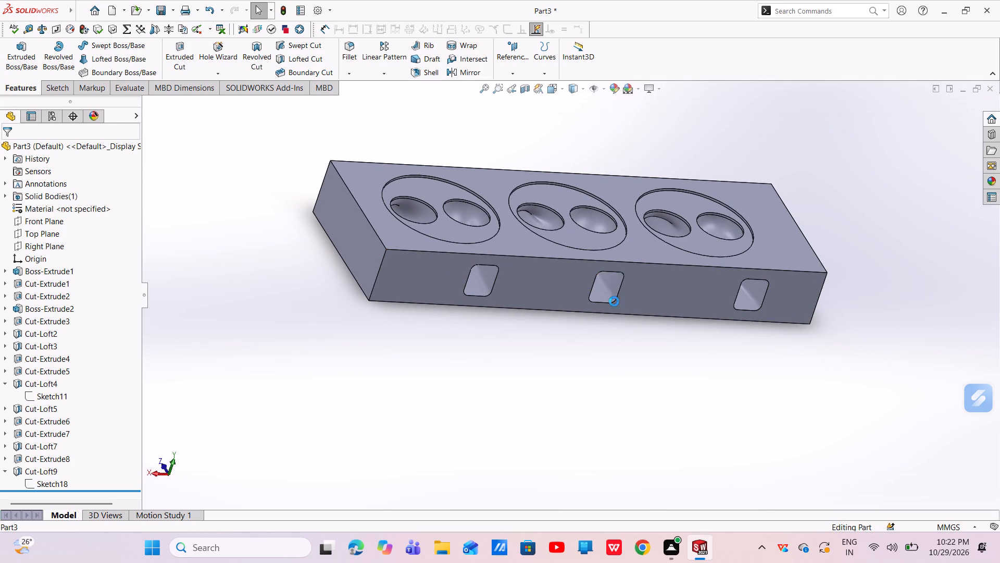
pyautogui.hotkey('ctrl', 'z')
pyautogui.hotkey('ctrl', 'z')
pyautogui.hotkey('ctrl', 'z')
pyautogui.hotkey('ctrl', 'z')
pyautogui.hotkey('ctrl', 'z')
pyautogui.hotkey('ctrl', 'z')
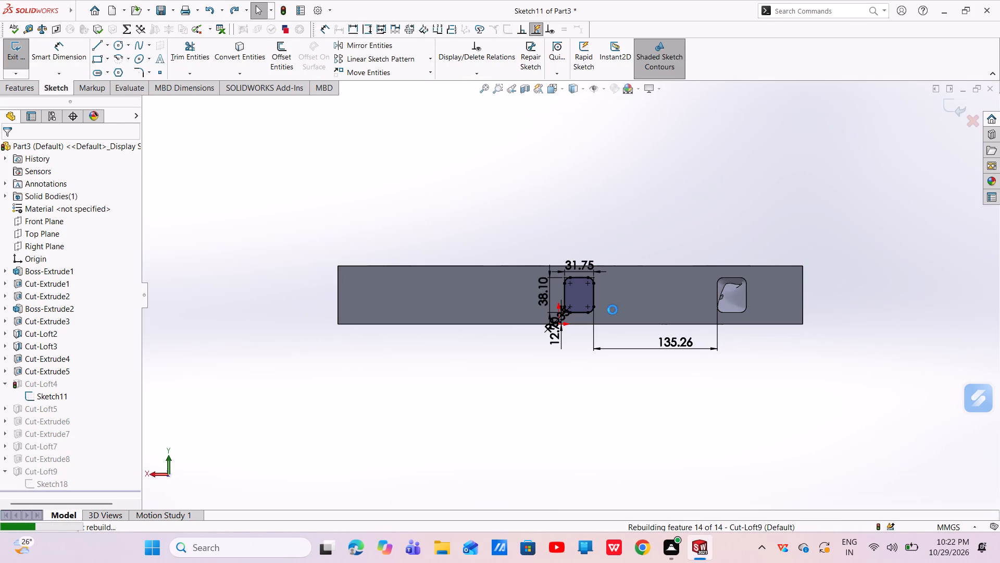
pyautogui.hotkey('ctrl', 'z')
pyautogui.hotkey('ctrl', 'z')
pyautogui.hotkey('ctrl', 'z')
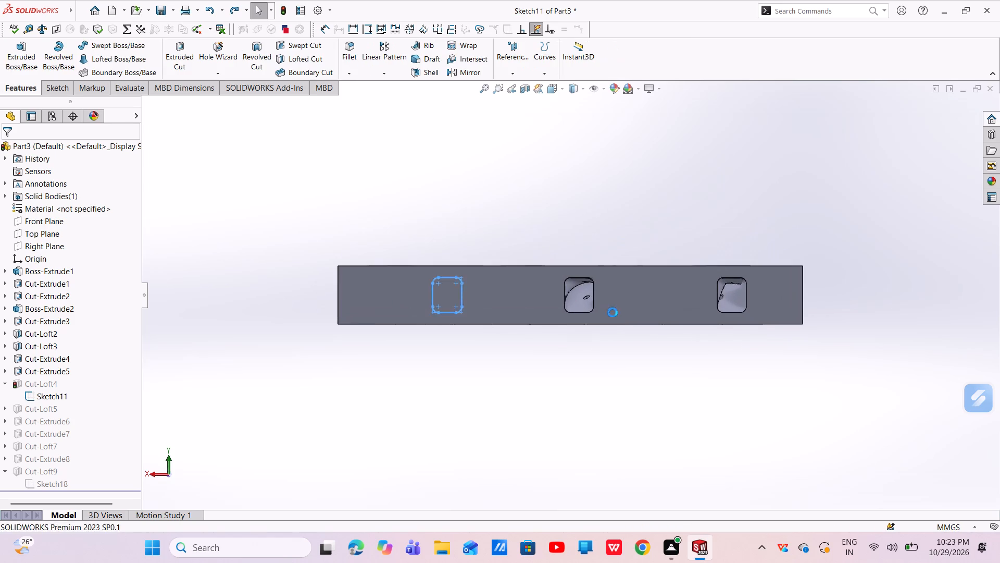
# Undo the earlier dimension changes in Sketch18, including deletion of the 135.23 mm spacing to the middle opening and the spacing dimension itself.
pyautogui.moveTo(606, 351); pyautogui.dragTo(603, 447, button='middle')
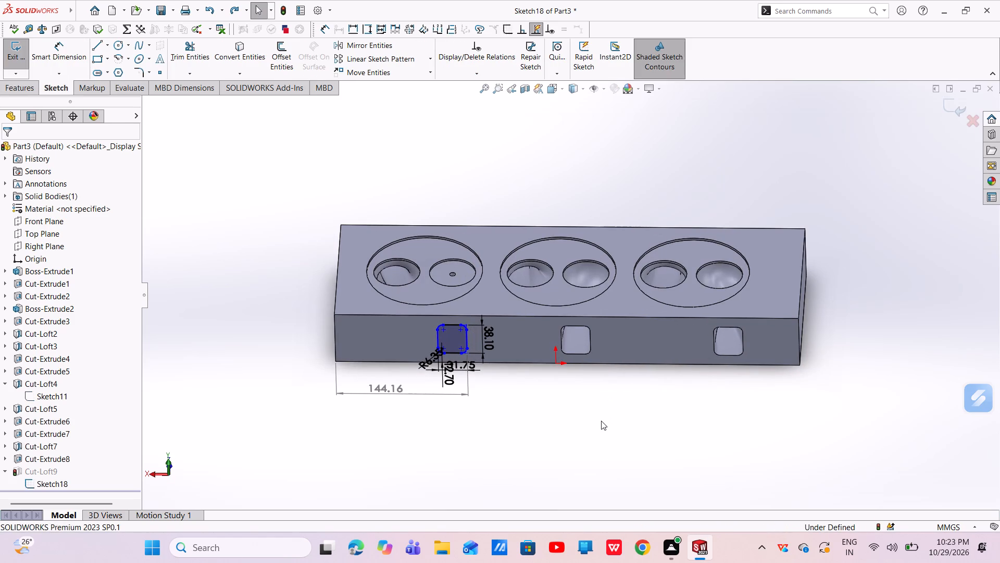
pyautogui.hotkey('ctrl', 'z')
pyautogui.hotkey('ctrl', 'z')
pyautogui.hotkey('ctrl', 'z')
pyautogui.hotkey('ctrl', 'z')
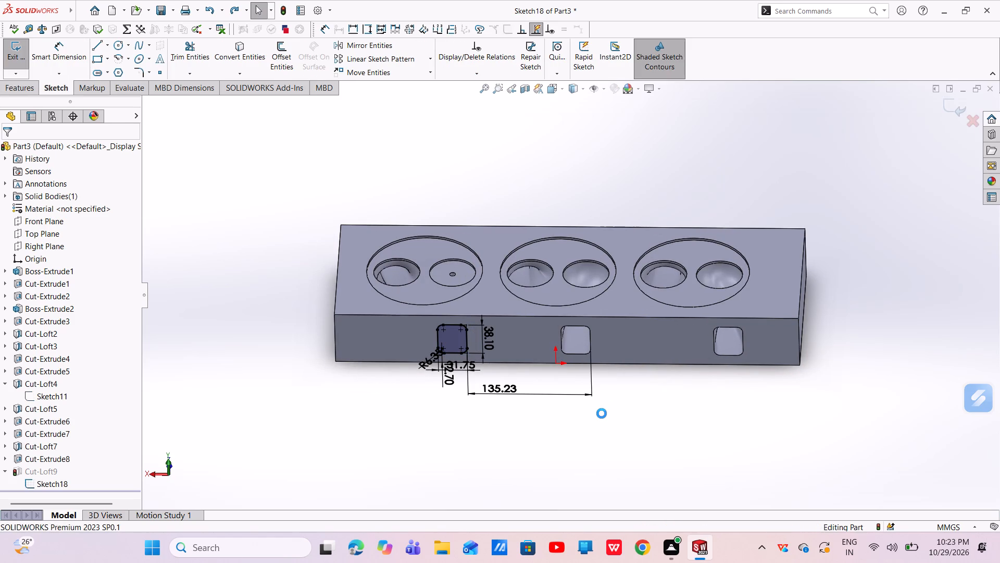
pyautogui.hotkey('ctrl', 'z')
pyautogui.hotkey('ctrl', 'z')
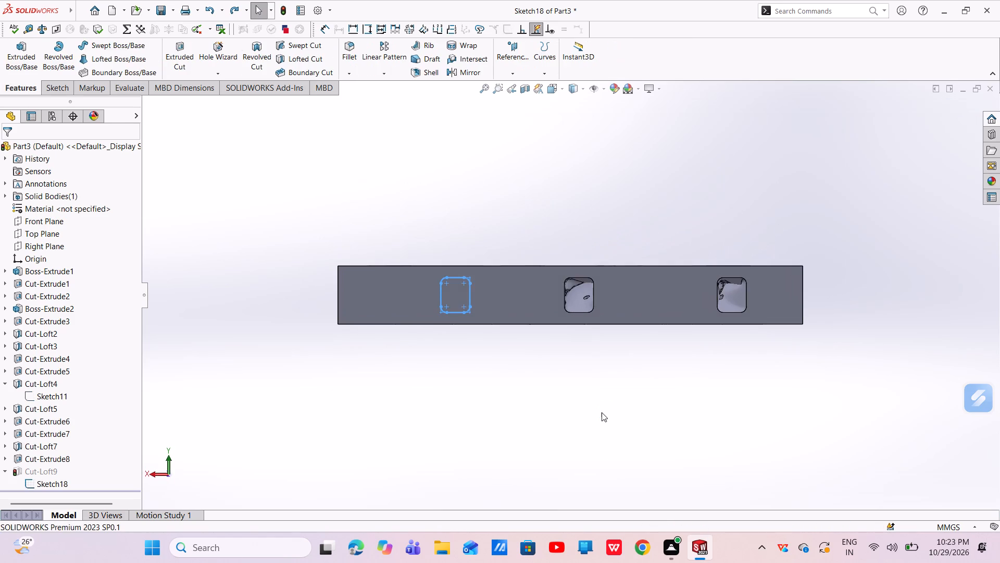
pyautogui.hotkey('ctrl', 'z')
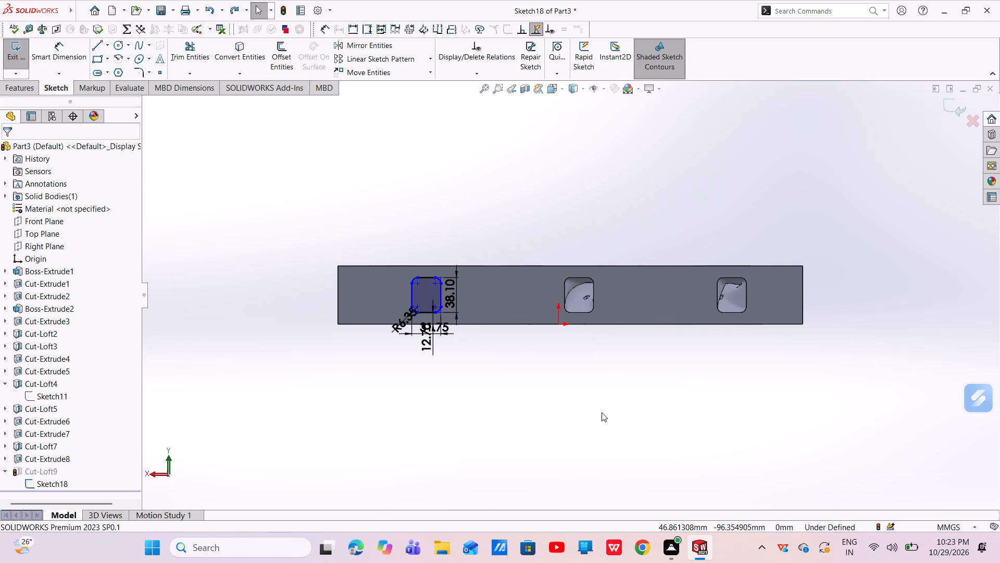
pyautogui.hotkey('ctrl', 'z')
pyautogui.hotkey('ctrl', 'z')
pyautogui.hotkey('ctrl', 'z')
pyautogui.hotkey('ctrl', 'z')
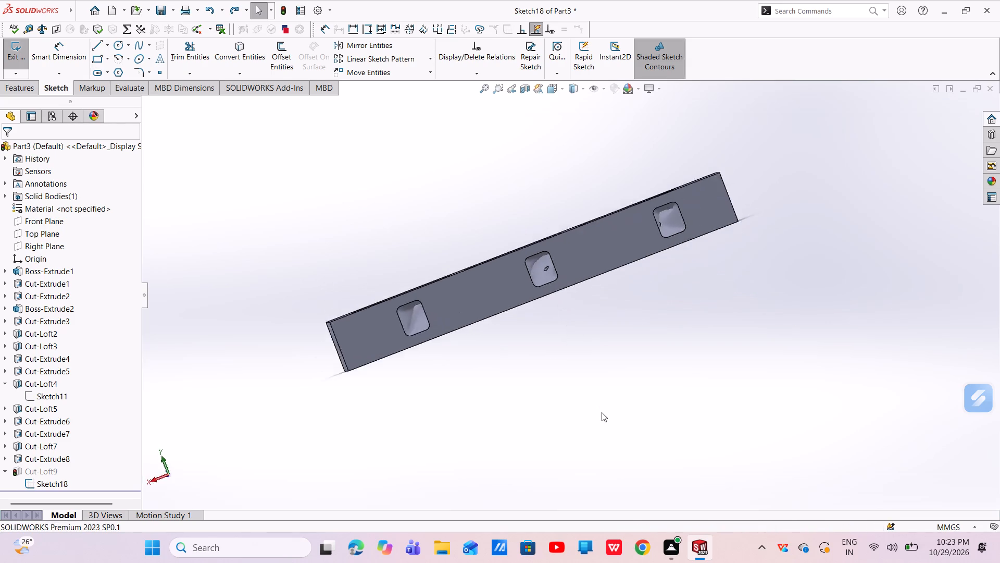
# Undo the earlier edits to Sketch17, the side-opening profile used by Cut-Loft7.
pyautogui.hotkey('ctrl', 'z')
pyautogui.hotkey('ctrl', 'z')
pyautogui.hotkey('ctrl', 'z')
pyautogui.hotkey('ctrl', 'z')
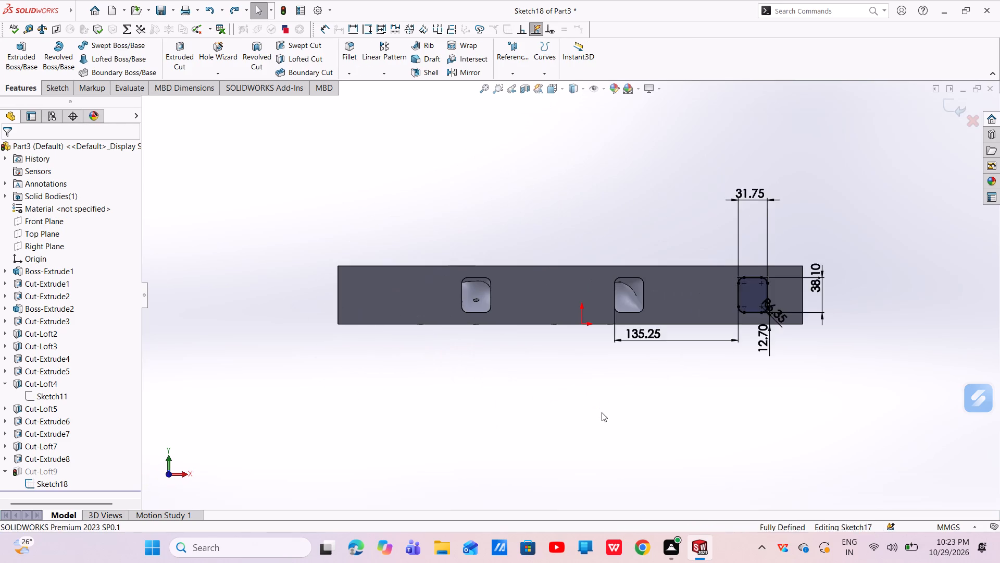
pyautogui.hotkey('ctrl', 'z')
pyautogui.hotkey('ctrl', 'z')
pyautogui.hotkey('ctrl', 'z')
pyautogui.hotkey('ctrl', 'z')
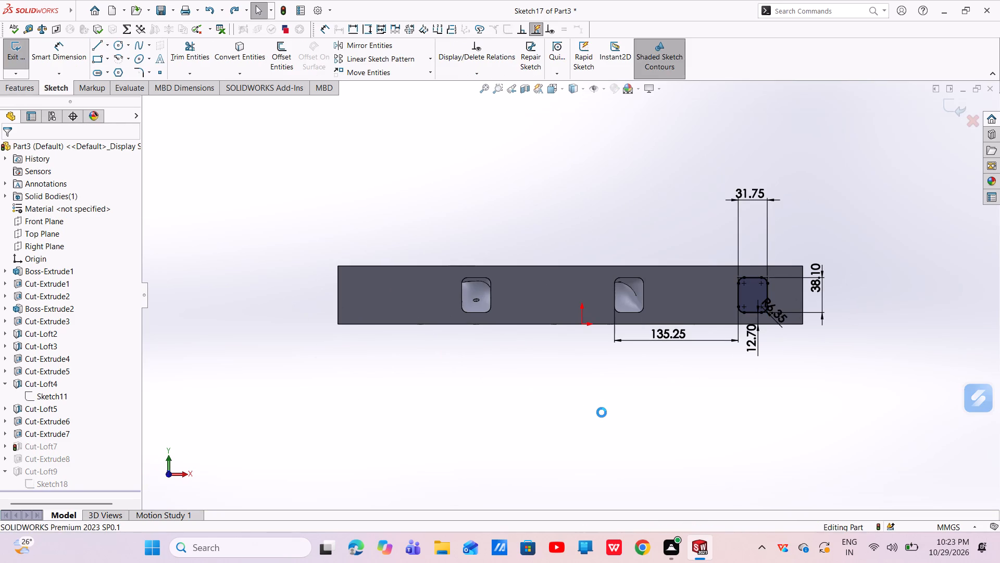
pyautogui.hotkey('ctrl', 'z')
pyautogui.hotkey('ctrl', 'z')
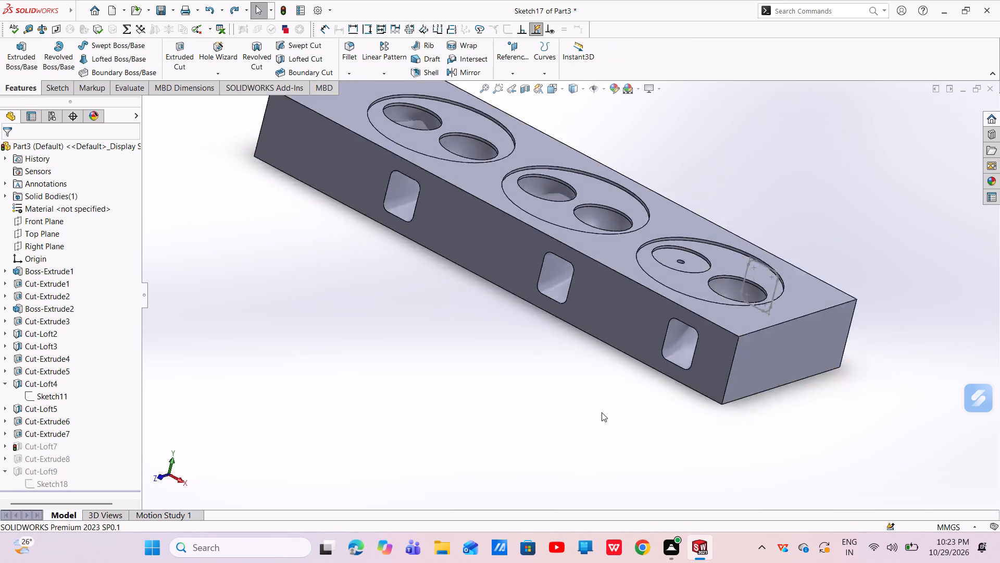
# Undo the replacement loft Cut-Loft9 at the third side opening and the preceding edits to its Sketch18 profile.
pyautogui.hotkey('ctrl', 'z')
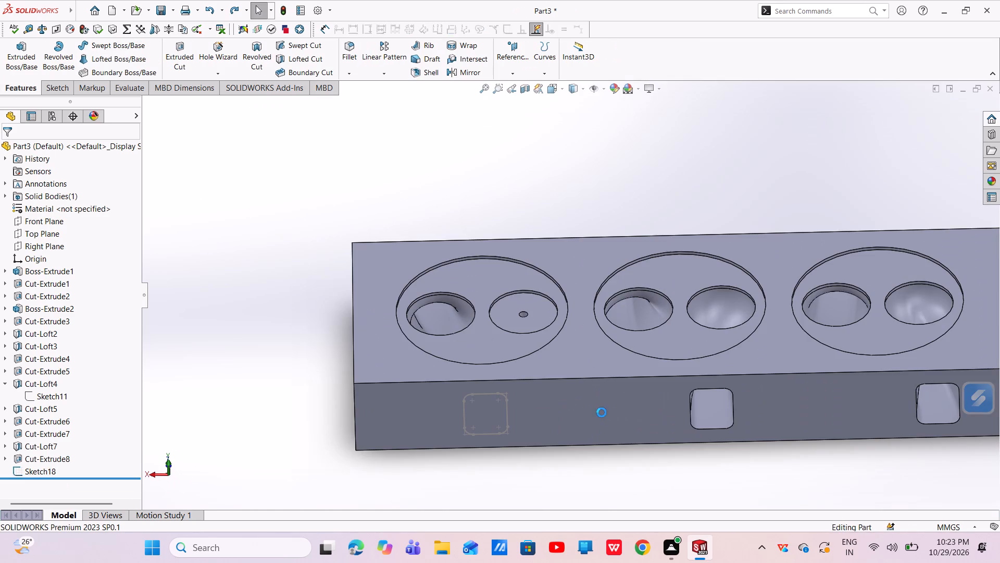
pyautogui.hotkey('ctrl', 'z')
pyautogui.hotkey('ctrl', 'z')
pyautogui.hotkey('ctrl', 'z')
pyautogui.hotkey('ctrl', 'z')
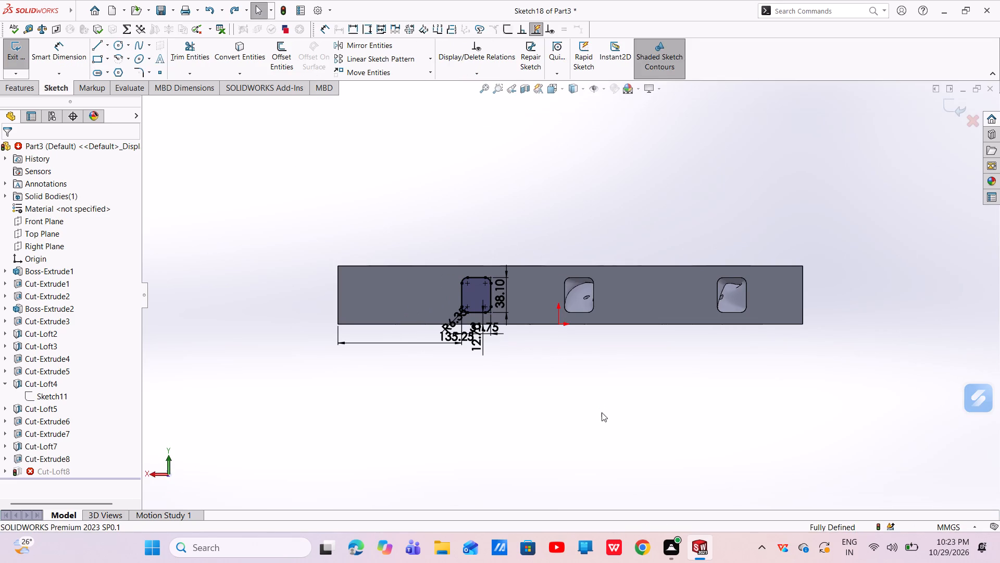
pyautogui.hotkey('ctrl', 'z')
pyautogui.hotkey('ctrl', 'z')
pyautogui.hotkey('ctrl', 'z')
pyautogui.hotkey('ctrl', 'z')
pyautogui.hotkey('ctrl', 'z')
pyautogui.hotkey('ctrl', 'z')
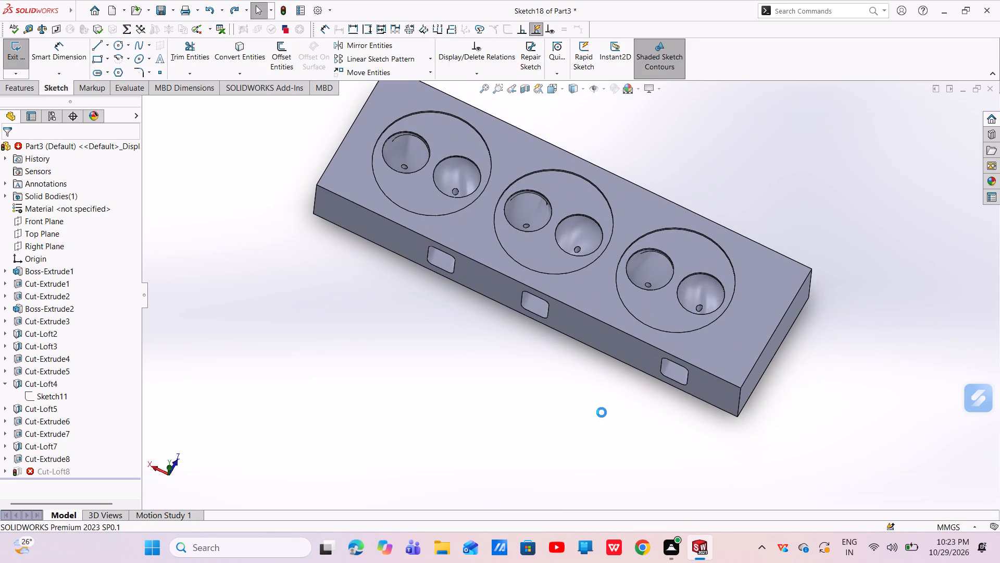
# Undo Cut-Extrude8 and the two small circles drawn in Sketch19 on the end recess pair.
pyautogui.hotkey('ctrl', 'z')
pyautogui.hotkey('ctrl', 'z')
pyautogui.hotkey('ctrl', 'z')
pyautogui.hotkey('ctrl', 'z')
pyautogui.hotkey('ctrl', 'z')
pyautogui.hotkey('ctrl', 'z')
pyautogui.hotkey('ctrl', 'z')
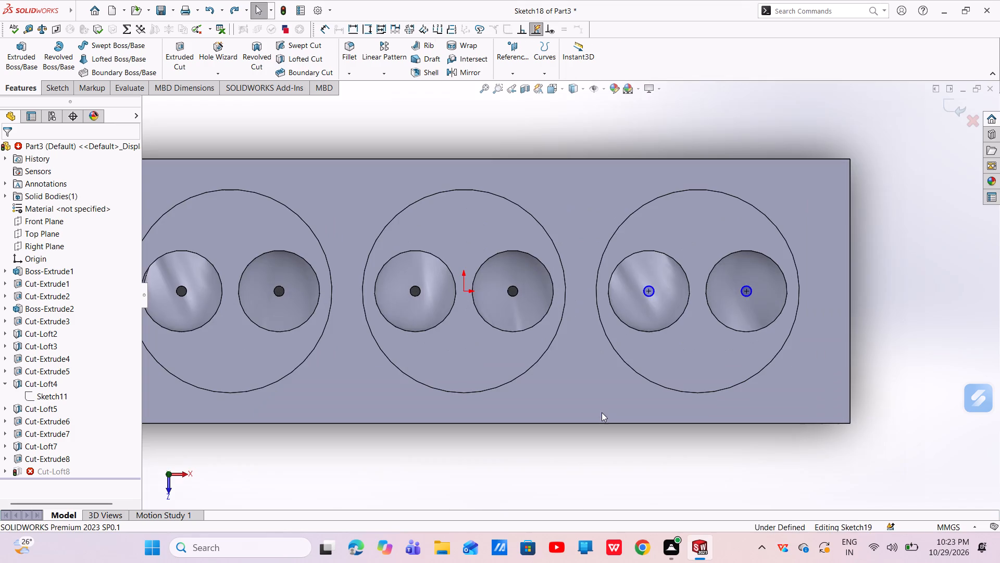
pyautogui.hotkey('ctrl', 'z')
pyautogui.hotkey('ctrl', 'z')
pyautogui.hotkey('ctrl', 'z')
pyautogui.hotkey('ctrl', 'z')
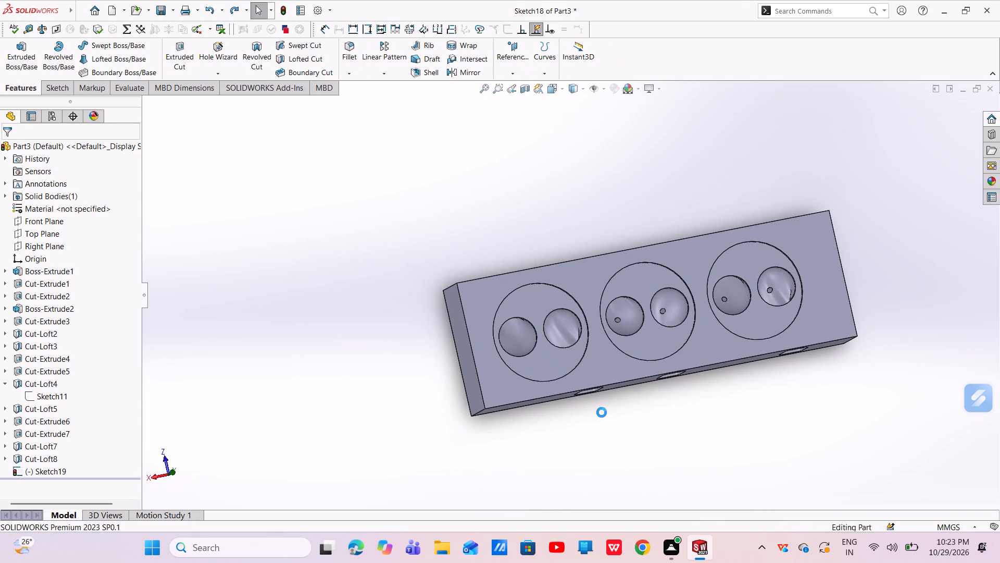
# Undo Cut-Loft8 and Sketch18's corner fillets and size dimensions, back to the plain rectangle with its 135.25 mm position dimension.
pyautogui.hotkey('ctrl', 'z')
pyautogui.hotkey('ctrl', 'z')
pyautogui.hotkey('ctrl', 'z')
pyautogui.hotkey('ctrl', 'z')
pyautogui.hotkey('ctrl', 'z')
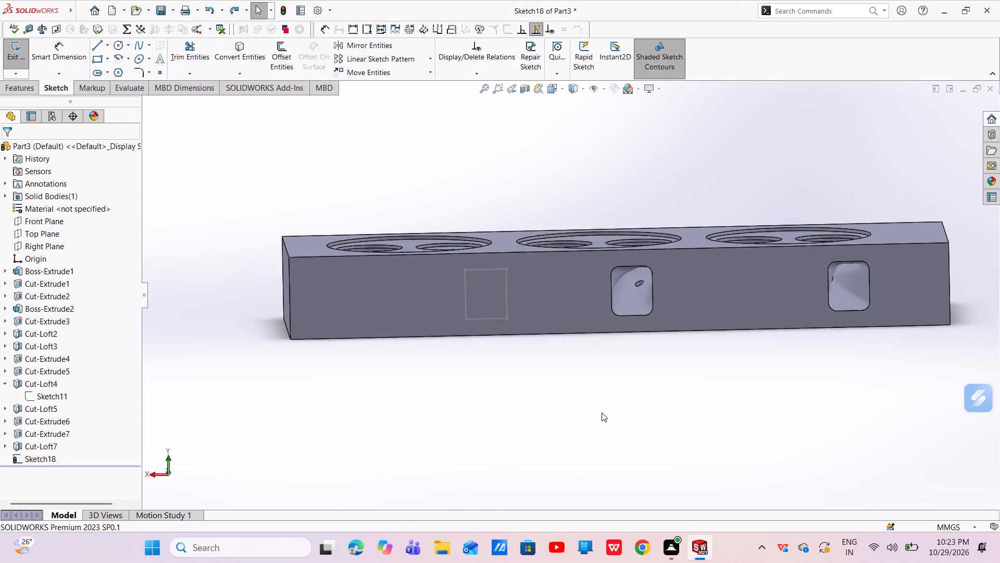
pyautogui.hotkey('ctrl', 'z')
pyautogui.hotkey('ctrl', 'z')
pyautogui.hotkey('ctrl', 'z')
pyautogui.hotkey('ctrl', 'z')
pyautogui.hotkey('ctrl', 'z')
pyautogui.hotkey('ctrl', 'z')
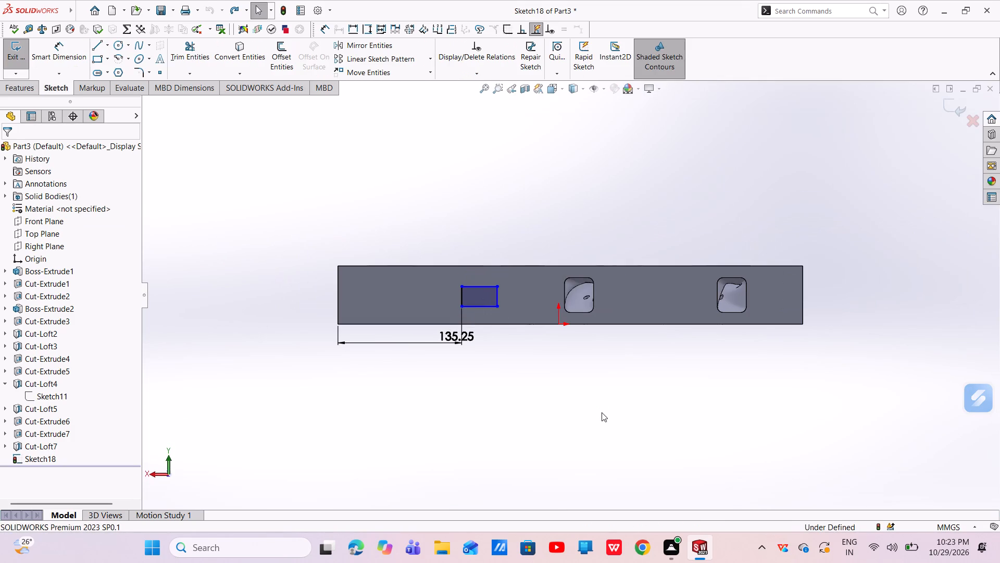
pyautogui.hotkey('ctrl', 'z')
pyautogui.hotkey('ctrl', 'z')
pyautogui.hotkey('ctrl', 'z')
pyautogui.hotkey('ctrl', 'z')
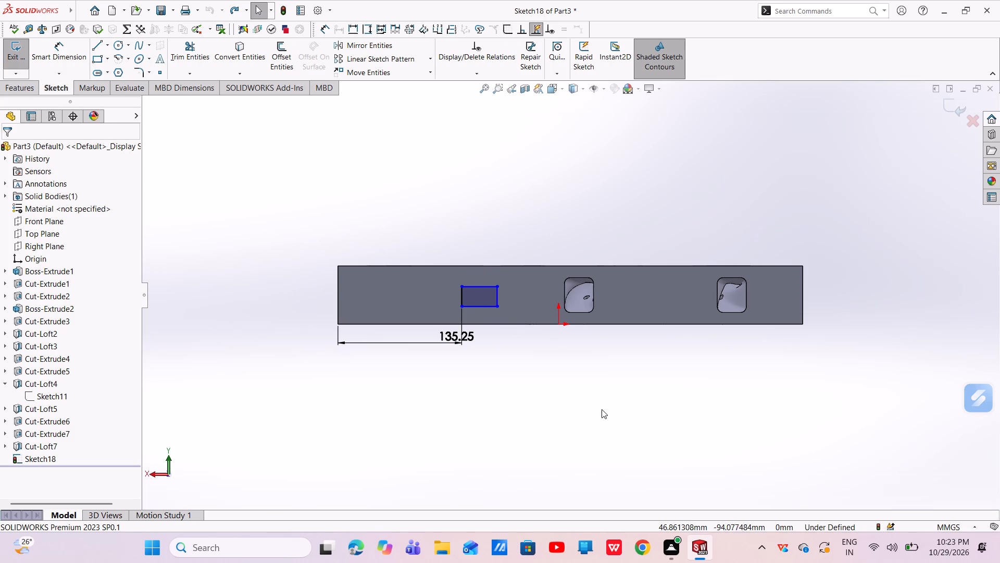
pyautogui.hotkey('ctrl', 'z')
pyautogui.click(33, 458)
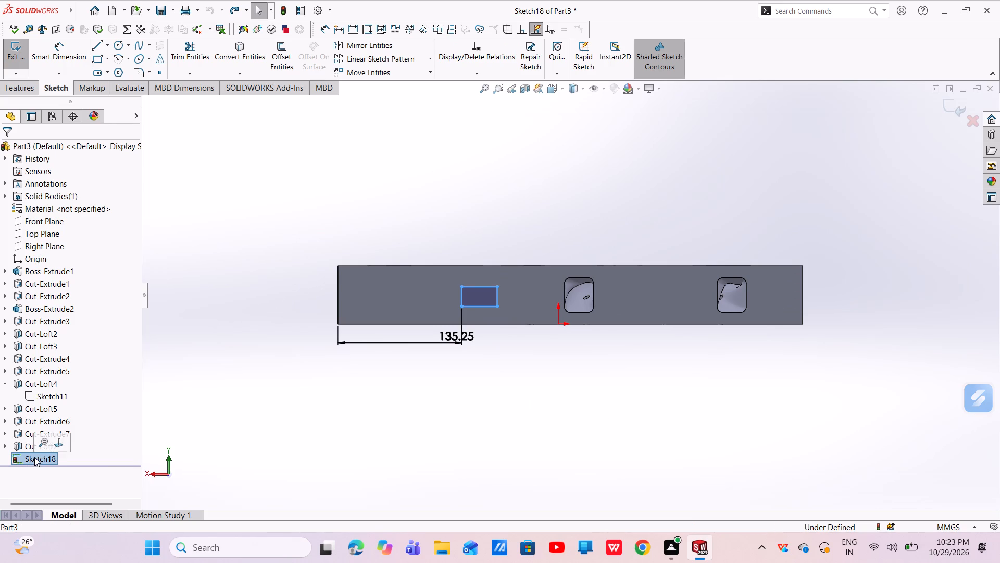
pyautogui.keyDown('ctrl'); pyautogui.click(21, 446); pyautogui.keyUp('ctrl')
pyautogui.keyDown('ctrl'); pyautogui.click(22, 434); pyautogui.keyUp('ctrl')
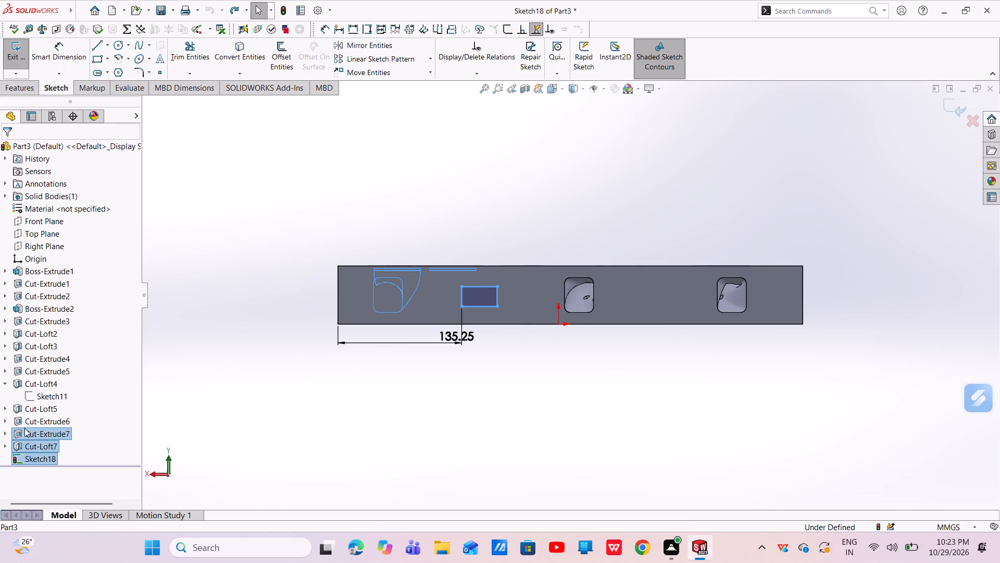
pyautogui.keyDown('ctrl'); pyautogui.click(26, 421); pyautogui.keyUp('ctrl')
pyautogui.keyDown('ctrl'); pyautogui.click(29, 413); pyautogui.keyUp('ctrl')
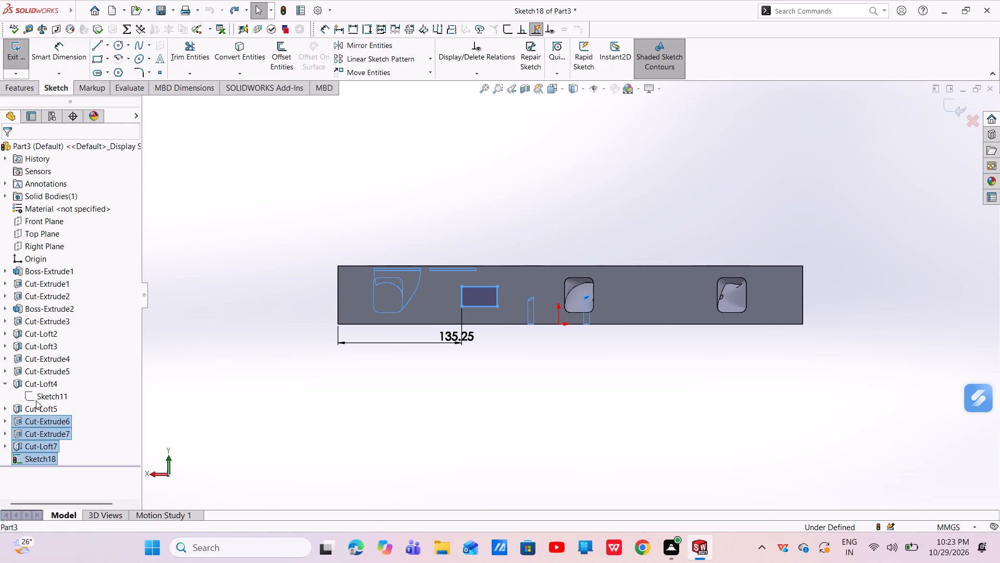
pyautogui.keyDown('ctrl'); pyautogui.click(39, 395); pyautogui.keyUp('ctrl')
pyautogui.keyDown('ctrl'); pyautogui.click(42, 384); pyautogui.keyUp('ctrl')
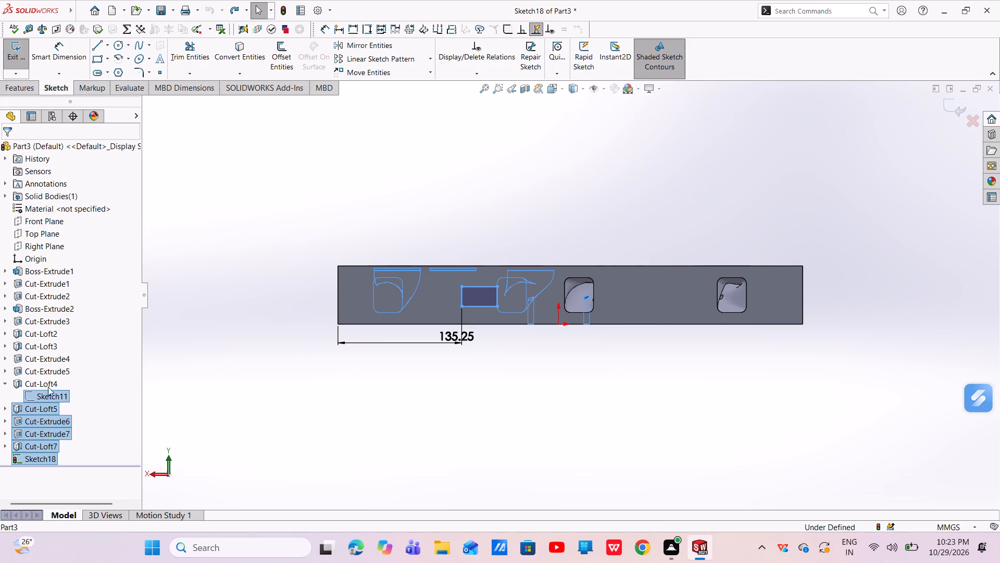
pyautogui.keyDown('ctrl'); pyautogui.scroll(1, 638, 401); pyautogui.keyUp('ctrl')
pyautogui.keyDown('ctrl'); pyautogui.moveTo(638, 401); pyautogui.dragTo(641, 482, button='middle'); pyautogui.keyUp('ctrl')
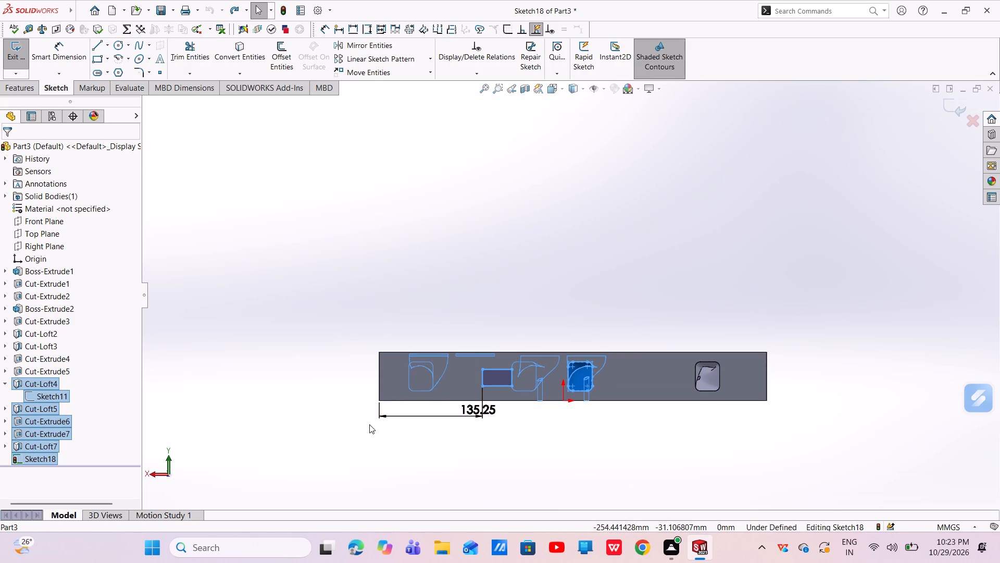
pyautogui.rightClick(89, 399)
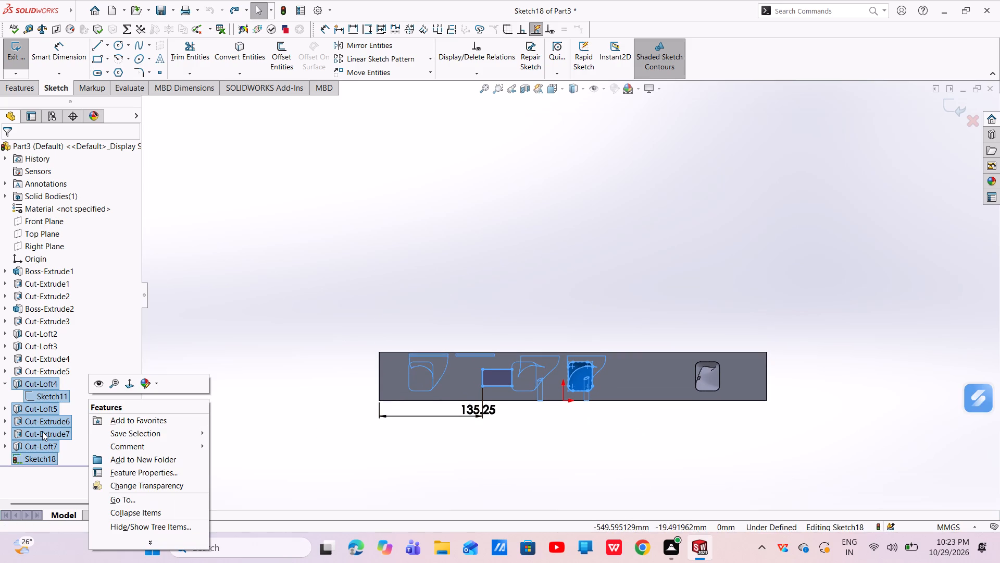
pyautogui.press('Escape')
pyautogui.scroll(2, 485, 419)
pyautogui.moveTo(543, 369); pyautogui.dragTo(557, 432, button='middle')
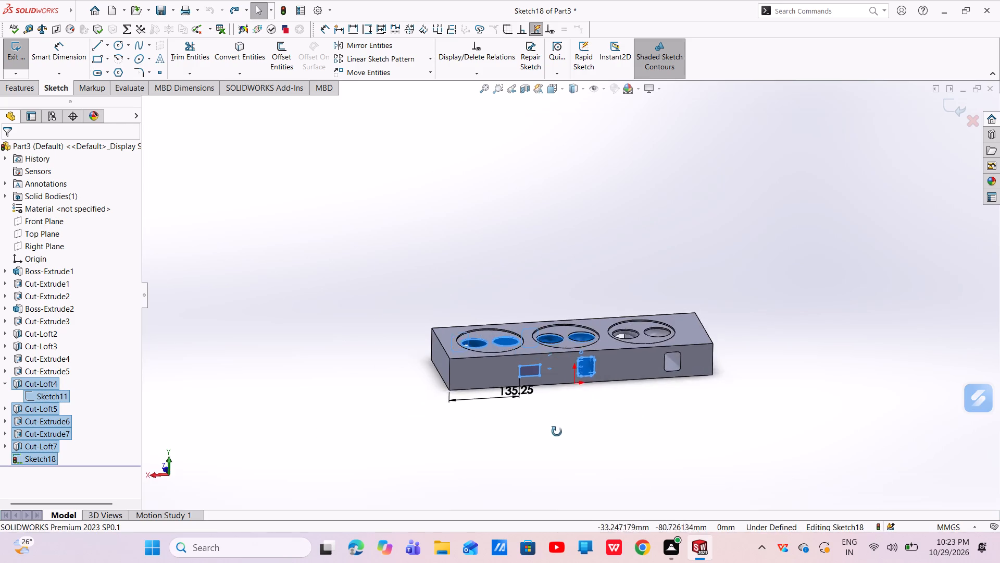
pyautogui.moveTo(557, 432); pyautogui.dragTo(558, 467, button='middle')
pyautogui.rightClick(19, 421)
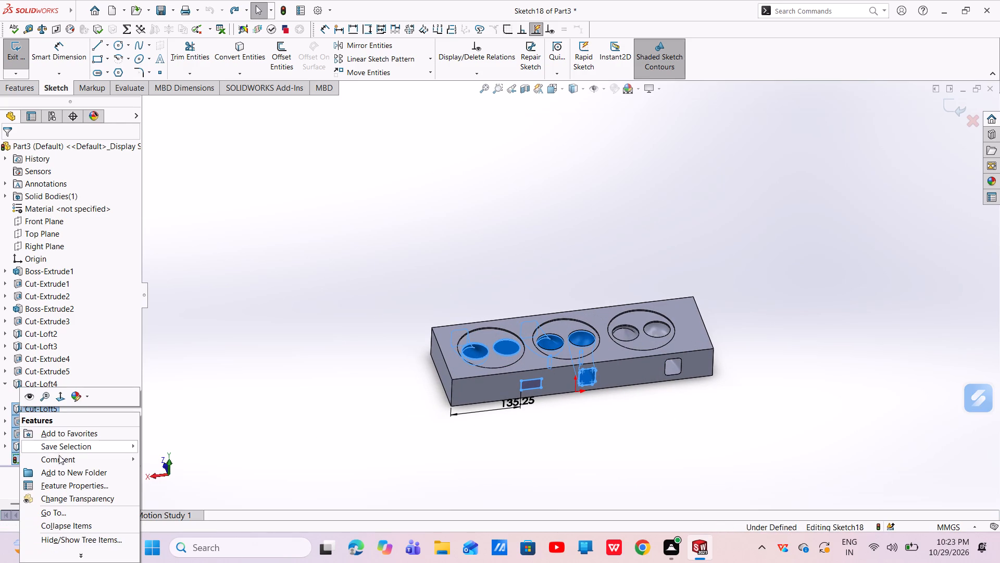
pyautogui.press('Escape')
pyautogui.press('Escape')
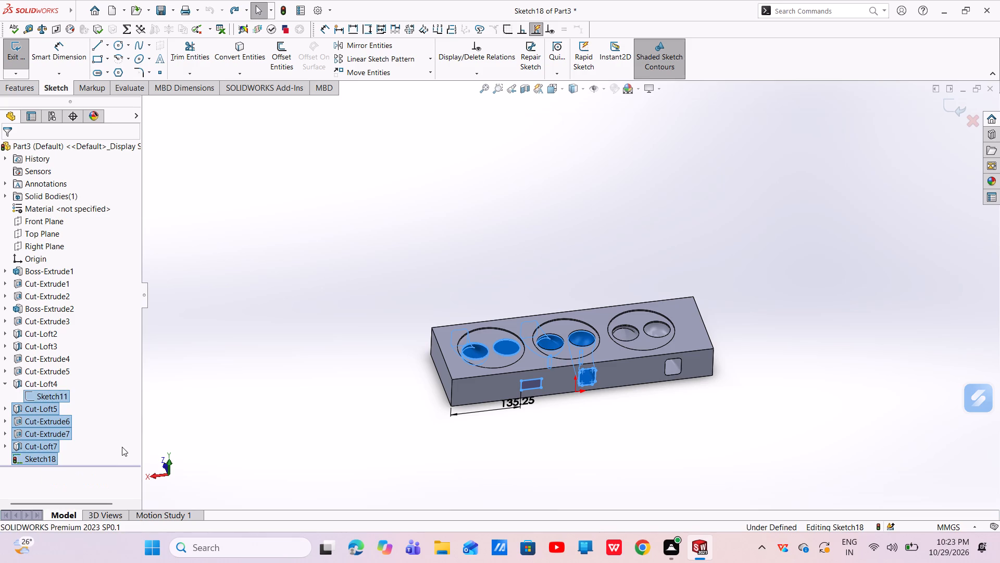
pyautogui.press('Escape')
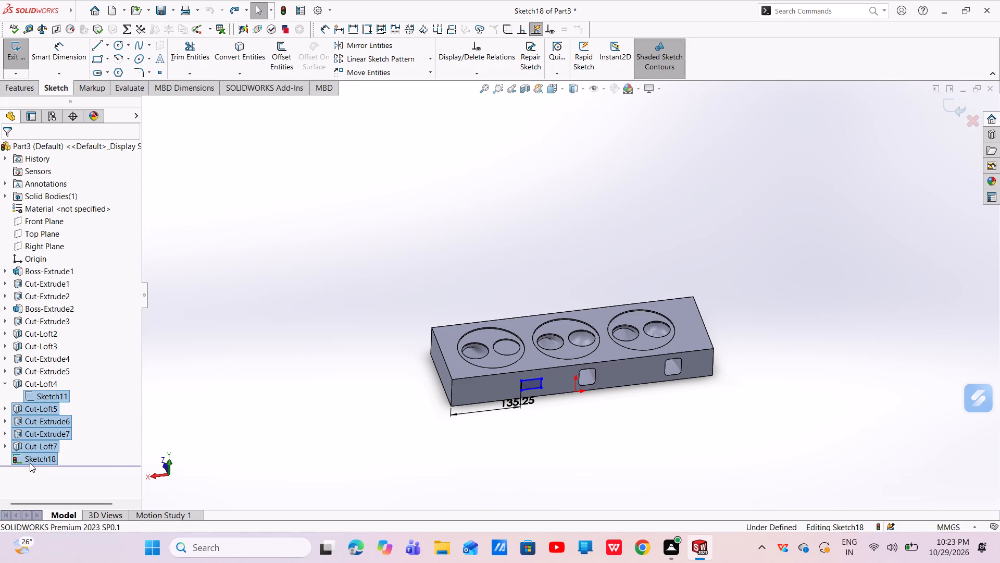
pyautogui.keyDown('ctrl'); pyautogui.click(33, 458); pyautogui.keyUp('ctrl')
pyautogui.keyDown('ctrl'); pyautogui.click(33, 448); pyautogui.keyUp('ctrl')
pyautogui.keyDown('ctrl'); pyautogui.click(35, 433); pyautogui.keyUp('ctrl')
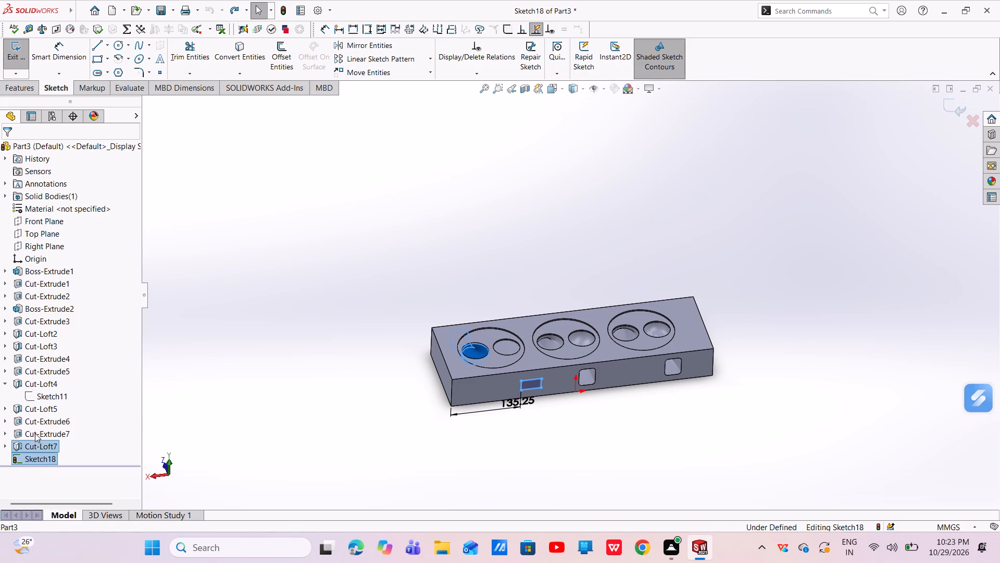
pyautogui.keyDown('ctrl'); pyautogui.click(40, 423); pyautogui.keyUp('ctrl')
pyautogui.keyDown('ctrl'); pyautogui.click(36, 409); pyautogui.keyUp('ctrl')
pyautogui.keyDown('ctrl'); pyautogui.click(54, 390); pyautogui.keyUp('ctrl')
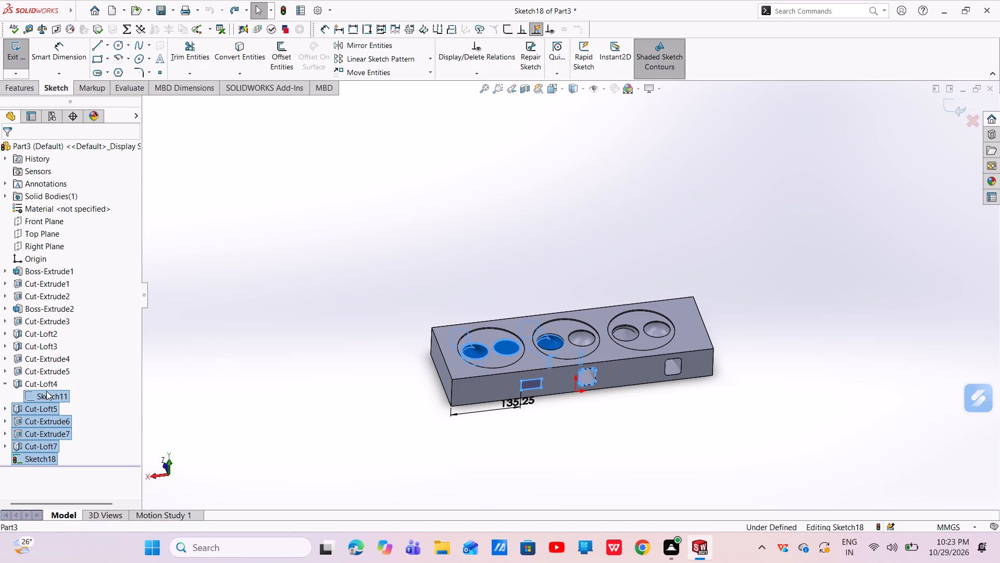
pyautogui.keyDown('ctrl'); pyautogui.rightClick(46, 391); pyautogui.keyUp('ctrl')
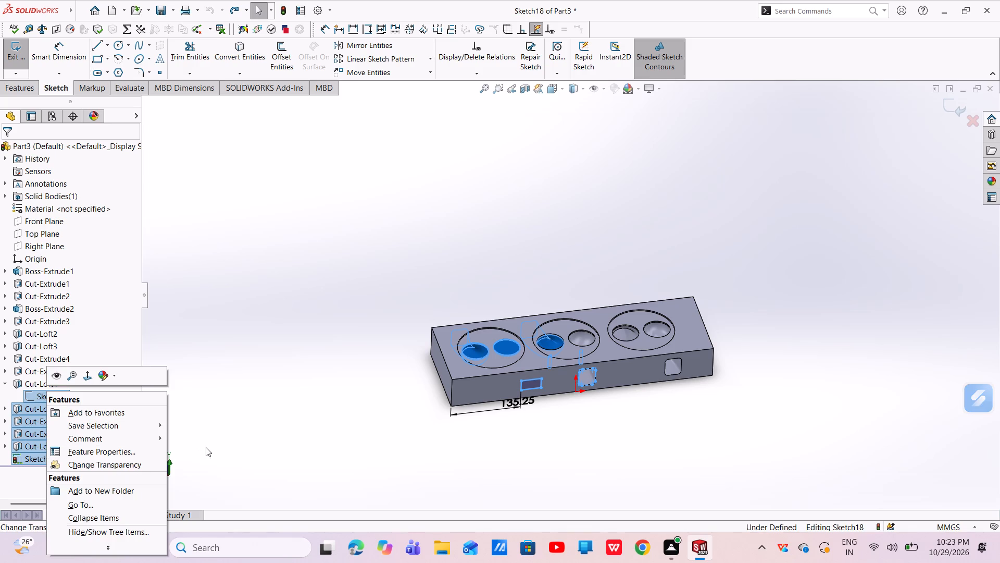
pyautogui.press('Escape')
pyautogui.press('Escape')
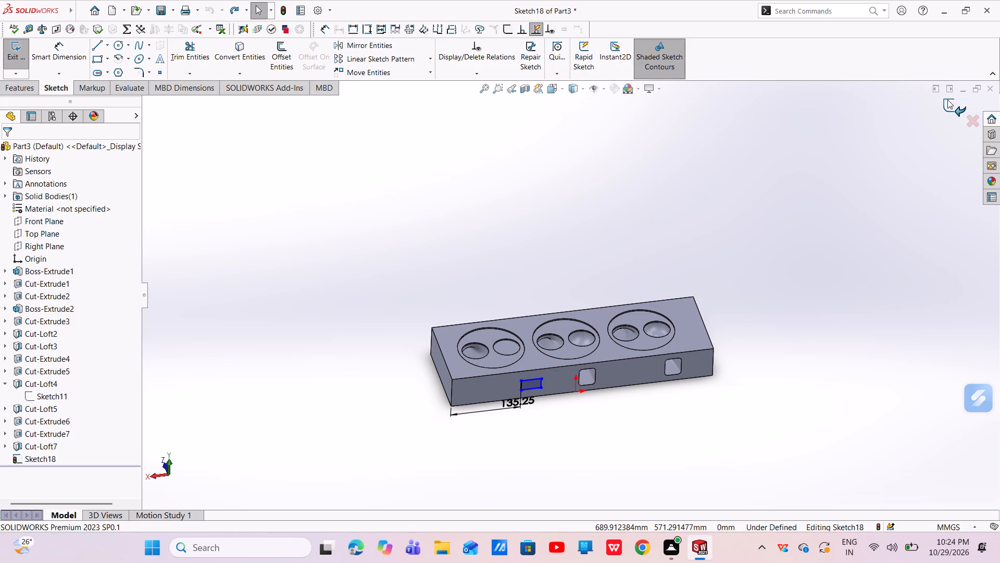
# Exit Sketch18 and delete Cut-Loft4, Cut-Loft5, Cut-Extrude6, Cut-Extrude7, Cut-Loft7 and Sketch18, including dependent features.
pyautogui.click(947, 100)
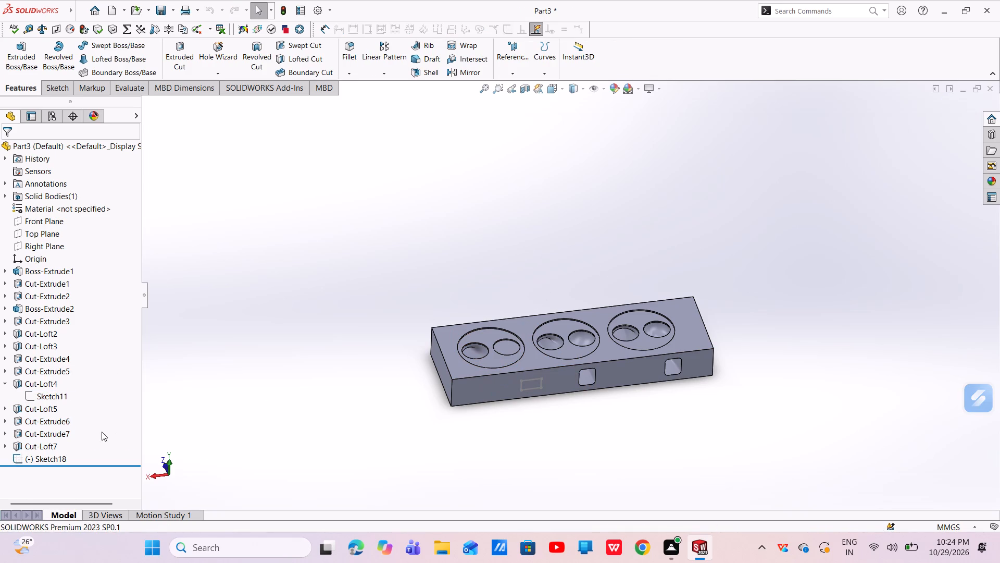
pyautogui.click(62, 459)
pyautogui.keyDown('ctrl'); pyautogui.click(29, 445); pyautogui.keyUp('ctrl')
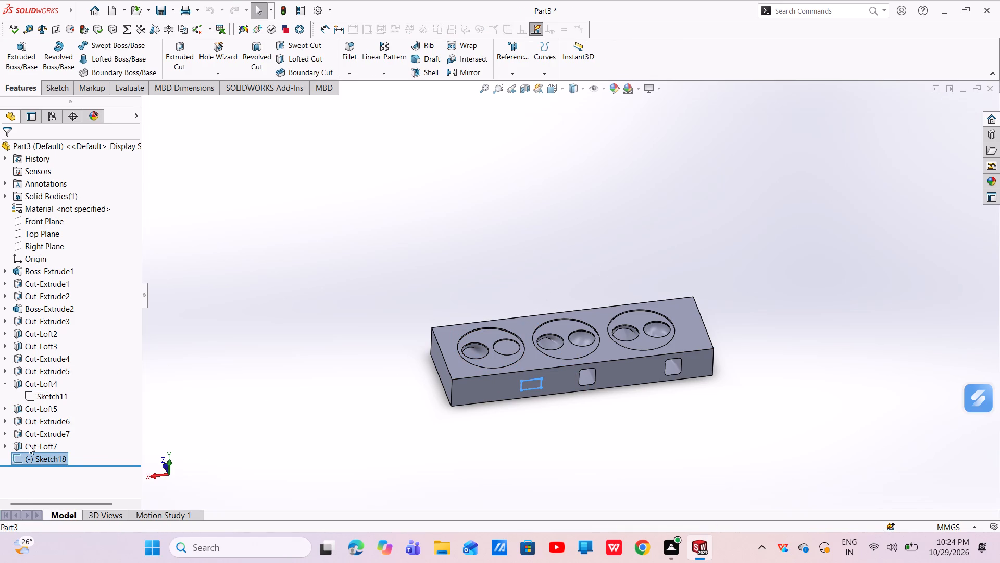
pyautogui.keyDown('ctrl'); pyautogui.click(34, 435); pyautogui.keyUp('ctrl')
pyautogui.keyDown('ctrl'); pyautogui.click(49, 420); pyautogui.keyUp('ctrl')
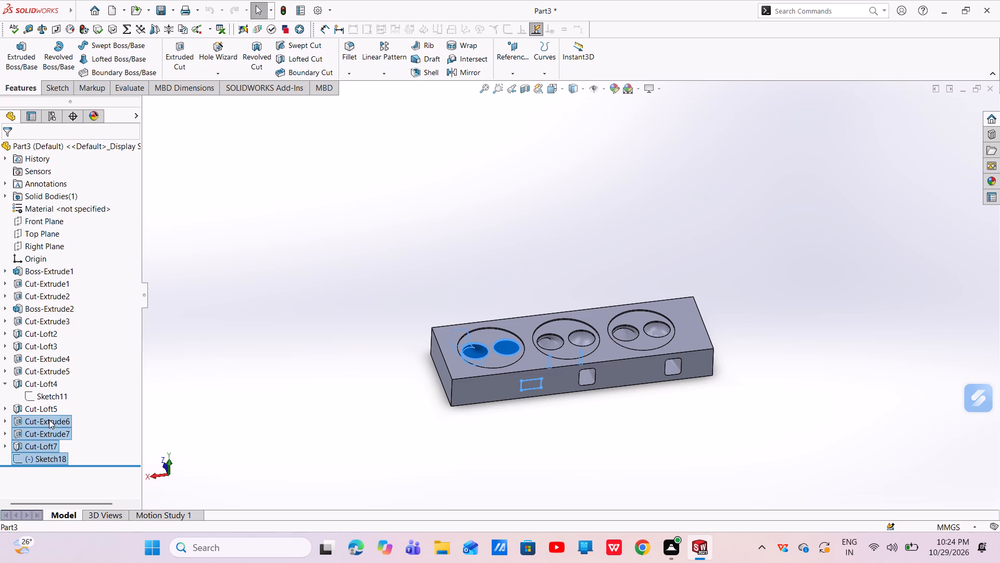
pyautogui.keyDown('ctrl'); pyautogui.click(44, 409); pyautogui.keyUp('ctrl')
pyautogui.keyDown('ctrl'); pyautogui.click(54, 397); pyautogui.keyUp('ctrl')
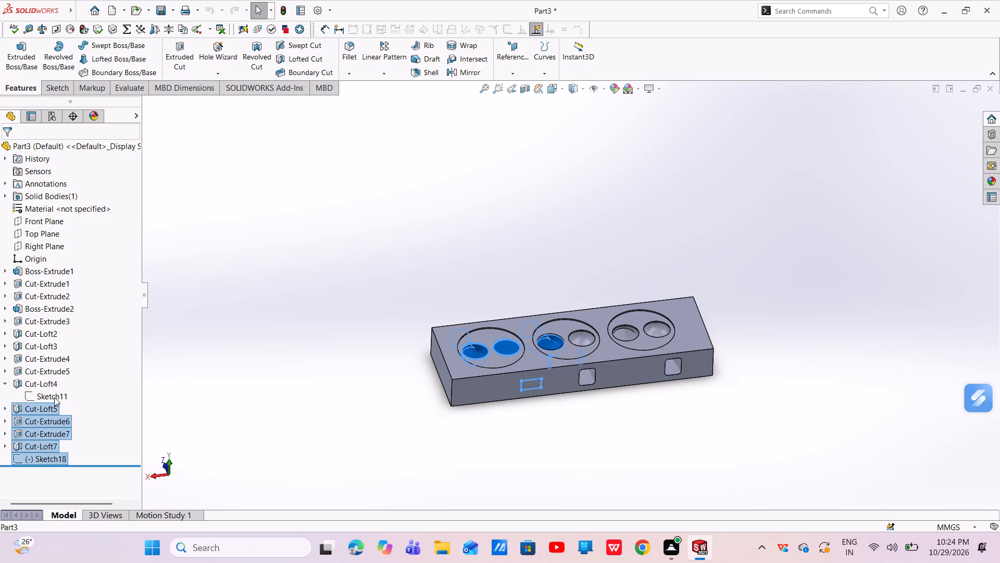
pyautogui.keyDown('ctrl'); pyautogui.click(48, 382); pyautogui.keyUp('ctrl')
pyautogui.keyDown('ctrl'); pyautogui.rightClick(48, 382); pyautogui.keyUp('ctrl')
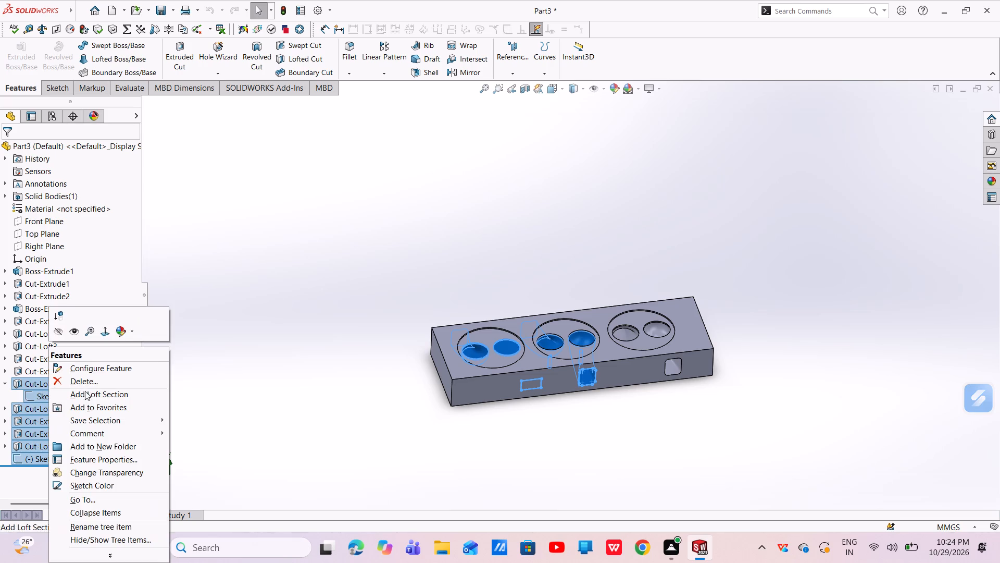
pyautogui.click(94, 379)
pyautogui.click(572, 271)
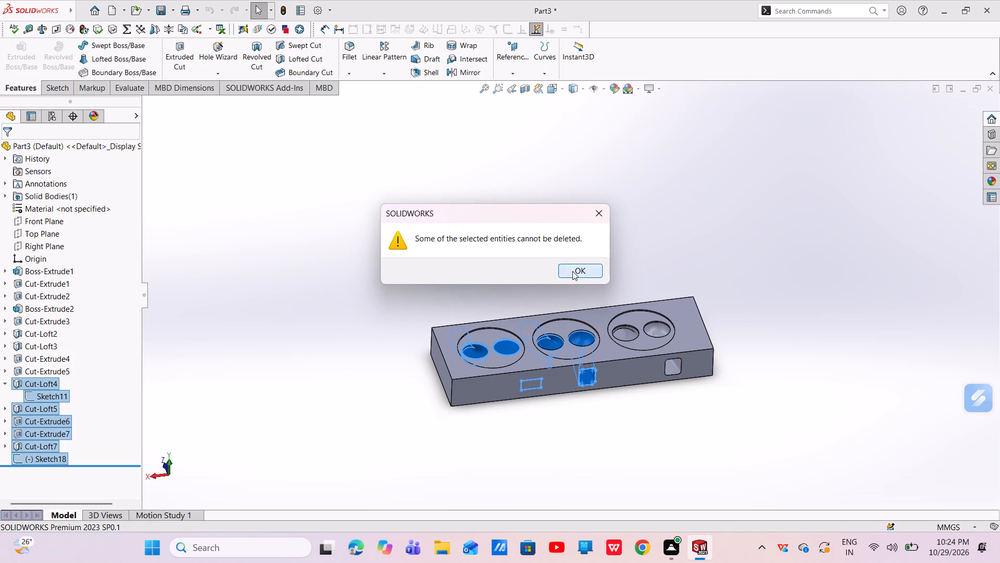
pyautogui.click(591, 206)
pyautogui.click(591, 206)
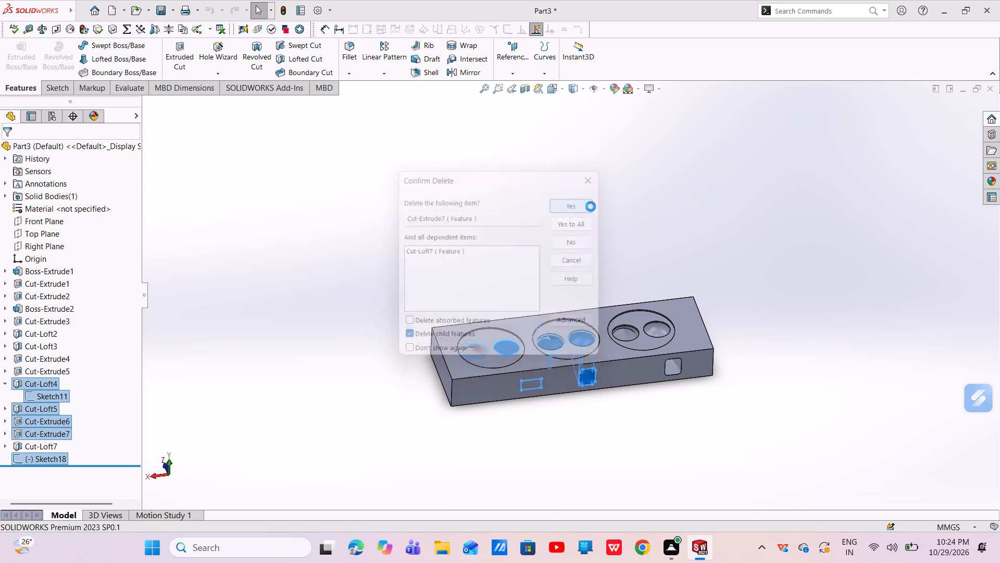
pyautogui.click(591, 206)
pyautogui.click(591, 206)
pyautogui.click(591, 206)
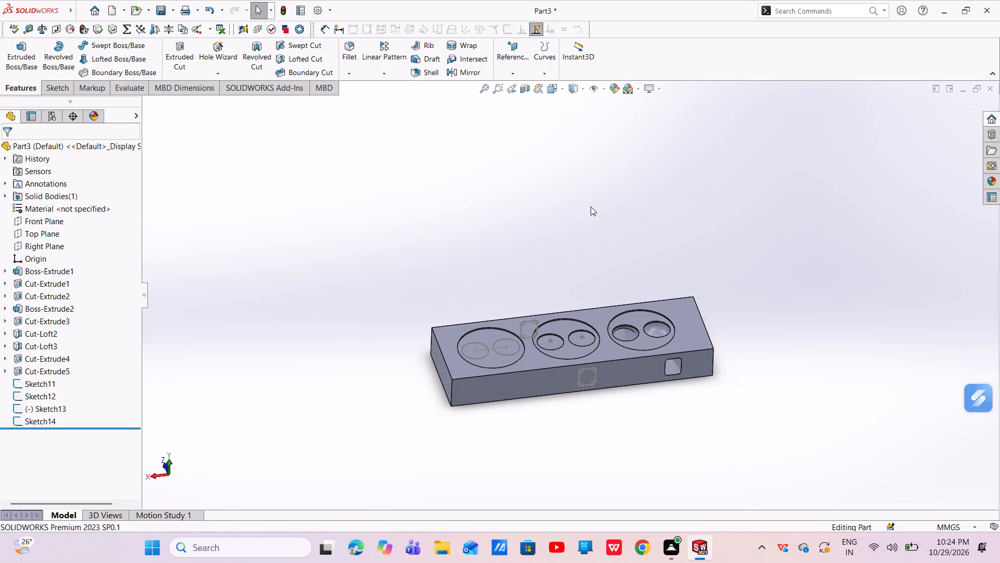
# Delete Cut-Extrude5 together with Sketch11, Sketch12, Sketch13 and Sketch14.
pyautogui.keyDown('ctrl'); pyautogui.click(38, 423); pyautogui.keyUp('ctrl')
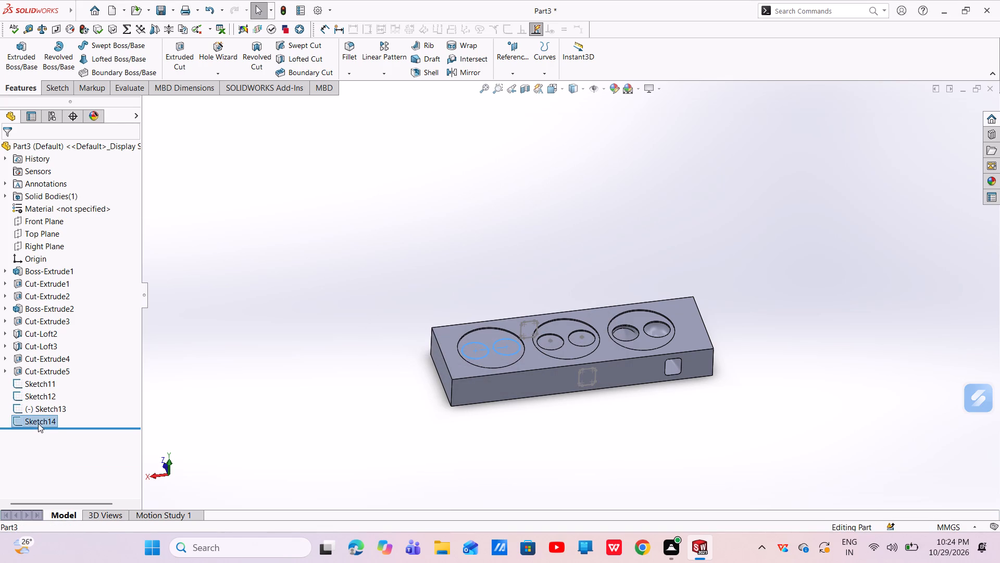
pyautogui.keyDown('ctrl'); pyautogui.click(40, 403); pyautogui.keyUp('ctrl')
pyautogui.keyDown('ctrl'); pyautogui.click(38, 397); pyautogui.keyUp('ctrl')
pyautogui.keyDown('ctrl'); pyautogui.click(37, 381); pyautogui.keyUp('ctrl')
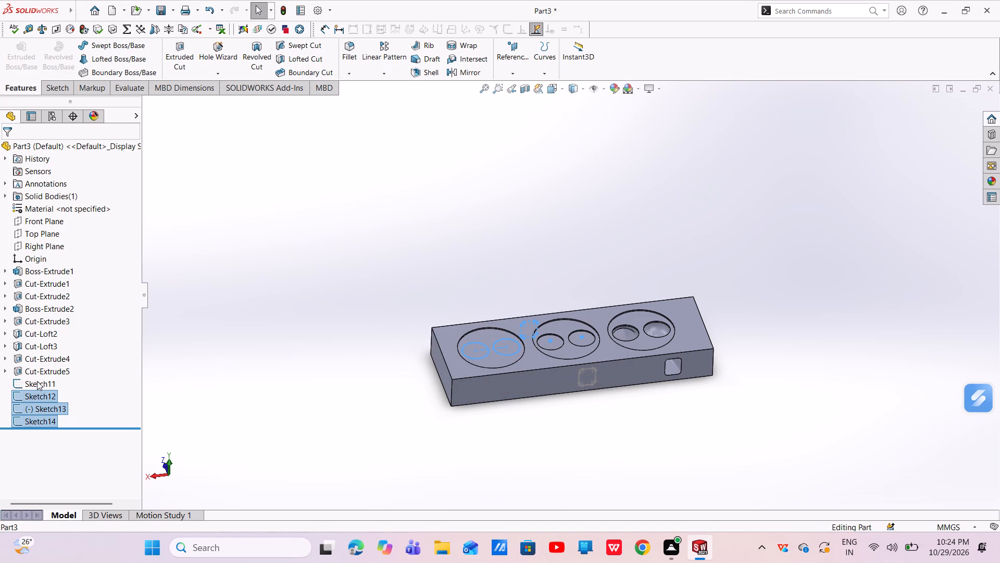
pyautogui.keyDown('ctrl'); pyautogui.click(42, 366); pyautogui.keyUp('ctrl')
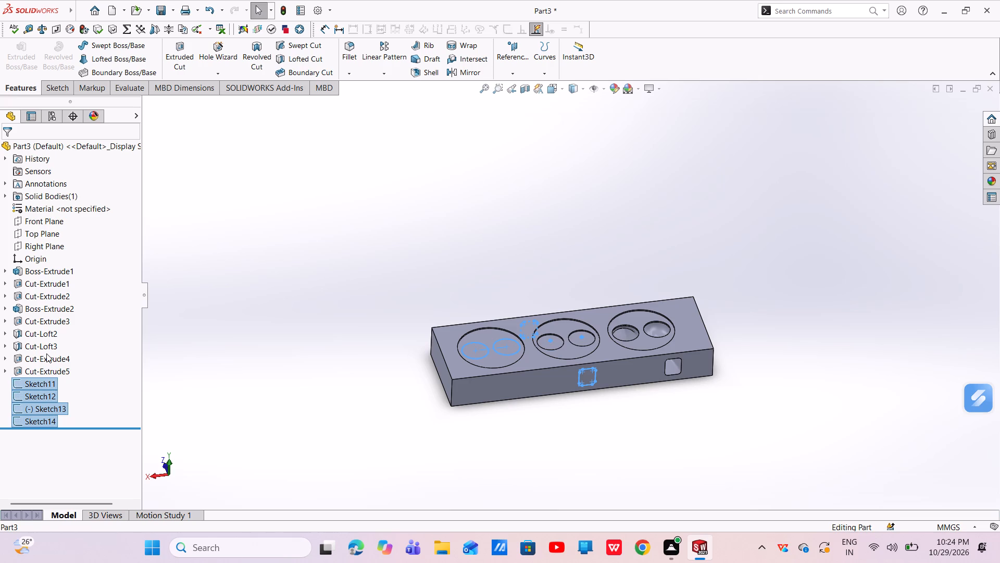
pyautogui.keyDown('ctrl'); pyautogui.click(46, 353); pyautogui.keyUp('ctrl')
pyautogui.keyDown('ctrl'); pyautogui.click(36, 372); pyautogui.keyUp('ctrl')
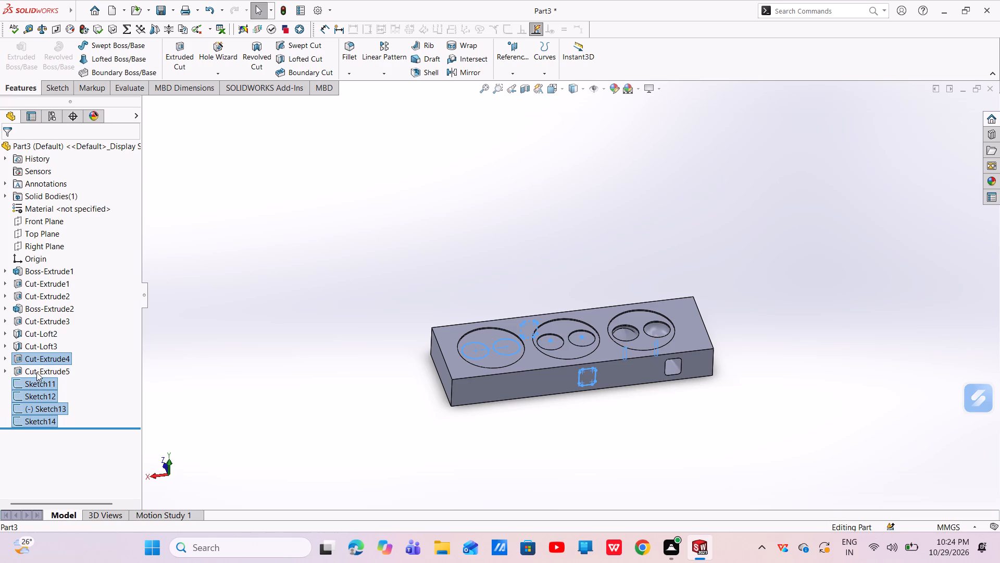
pyautogui.keyDown('ctrl'); pyautogui.click(45, 358); pyautogui.keyUp('ctrl')
pyautogui.keyDown('ctrl'); pyautogui.click(36, 371); pyautogui.keyUp('ctrl')
pyautogui.keyDown('ctrl'); pyautogui.rightClick(36, 371); pyautogui.keyUp('ctrl')
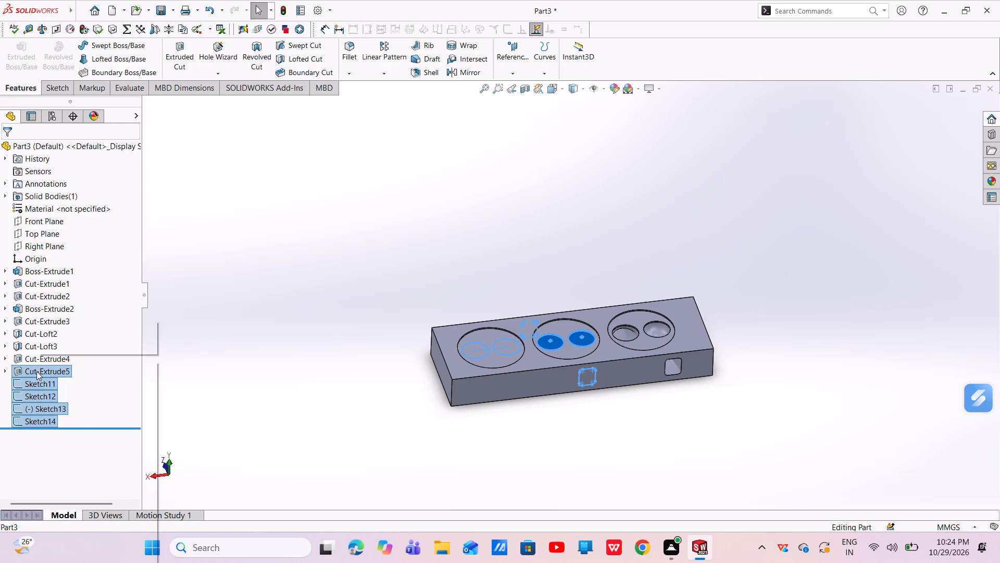
pyautogui.click(61, 389)
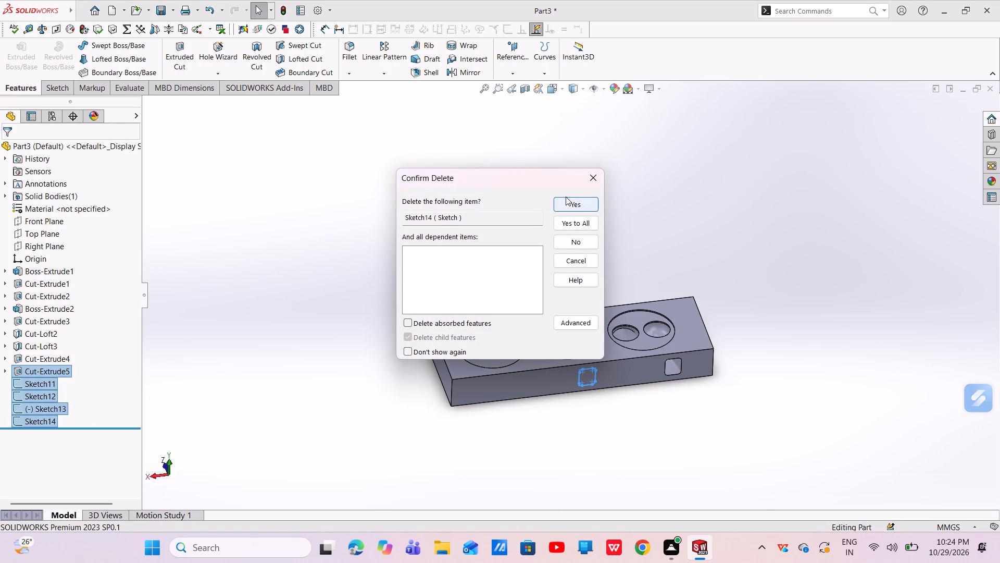
pyautogui.click(565, 200)
pyautogui.click(564, 201)
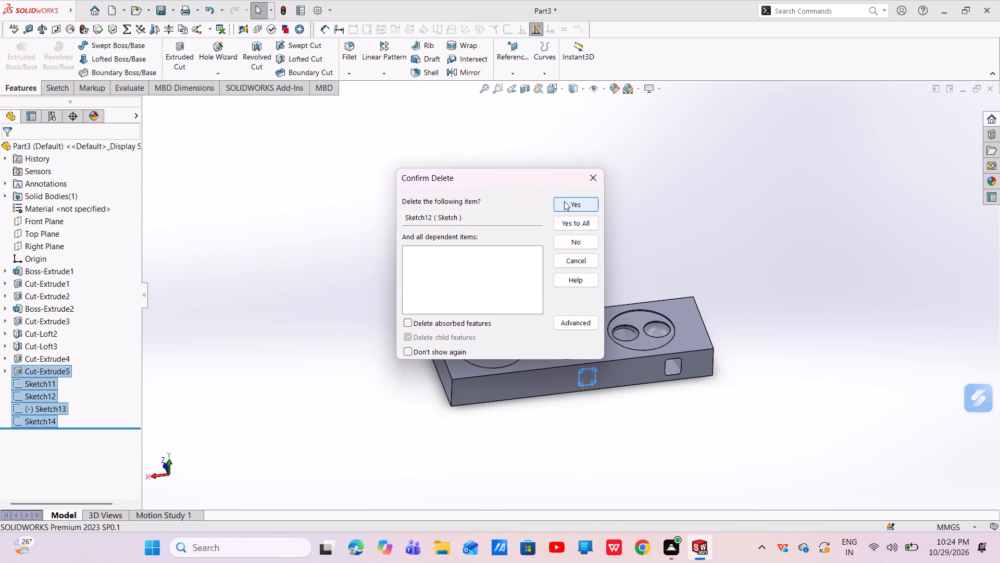
pyautogui.click(564, 201)
pyautogui.click(564, 201)
pyautogui.click(564, 201)
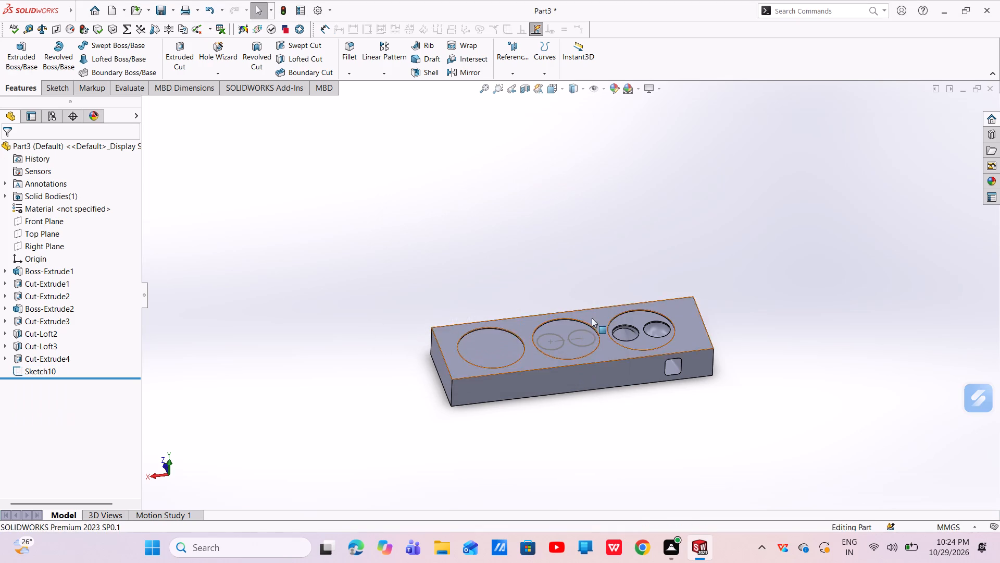
# Delete Sketch10, the pair of small circles in the middle round recess.
pyautogui.click(39, 372)
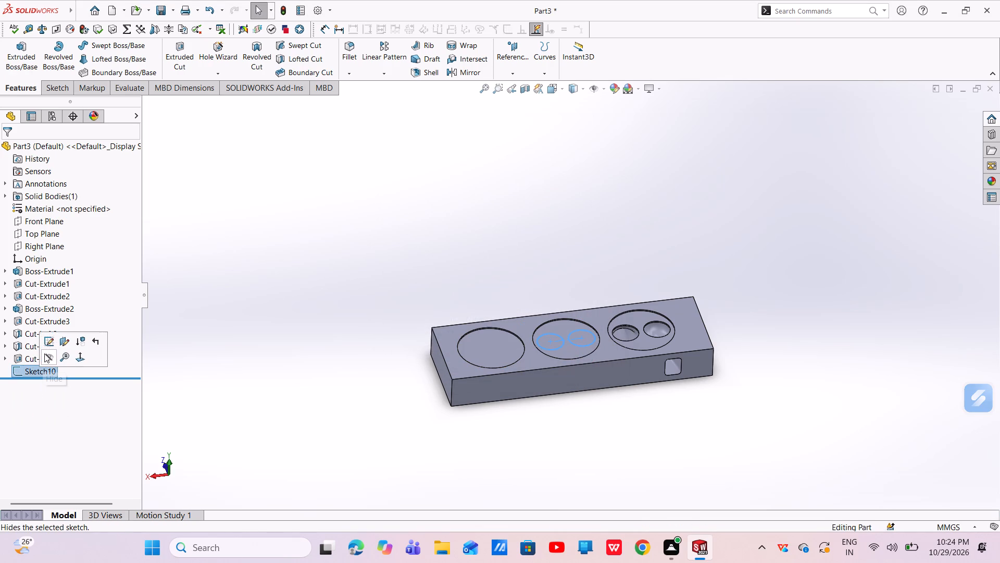
pyautogui.rightClick(45, 357)
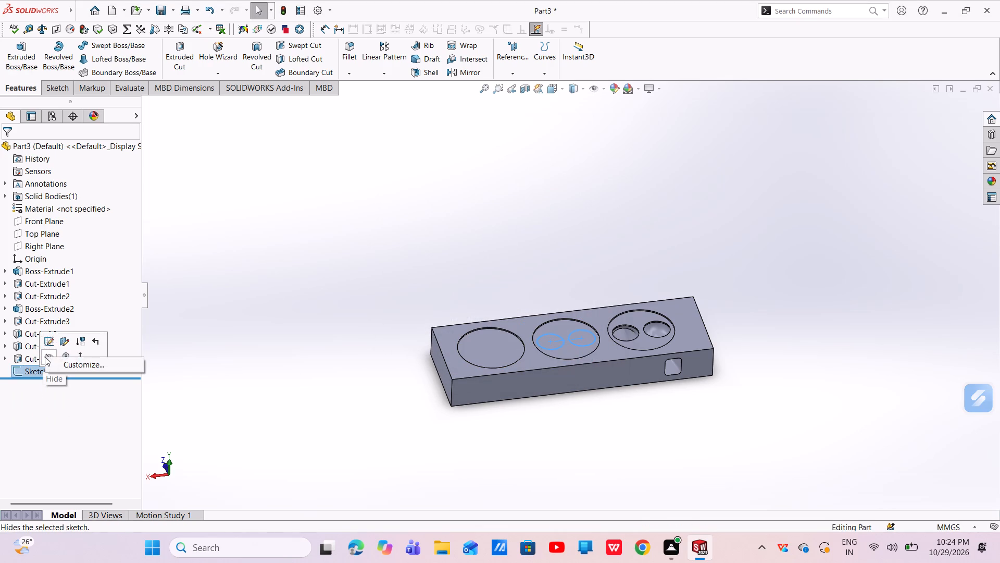
pyautogui.click(20, 375)
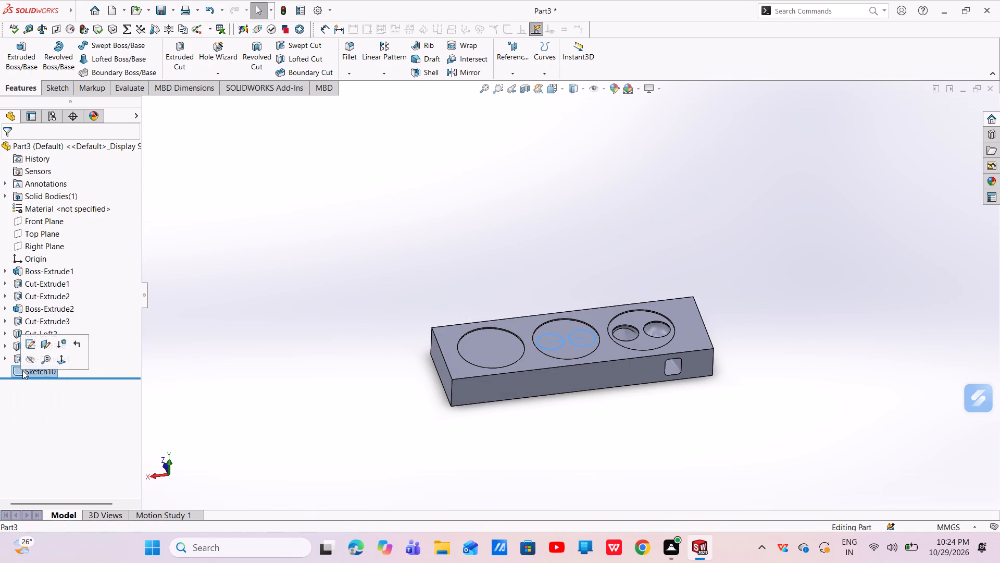
pyautogui.press('Escape')
pyautogui.rightClick(23, 369)
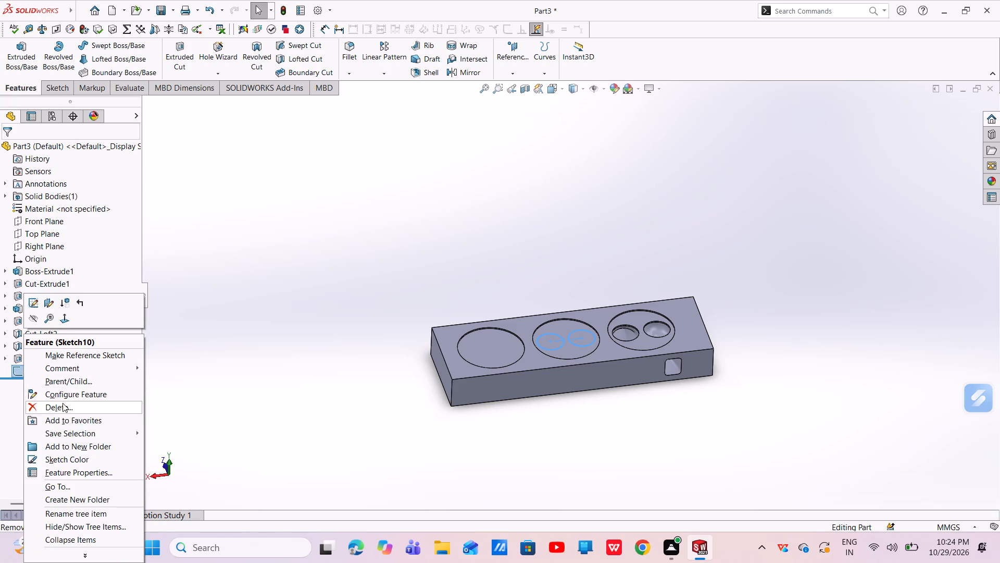
pyautogui.click(63, 403)
pyautogui.click(568, 204)
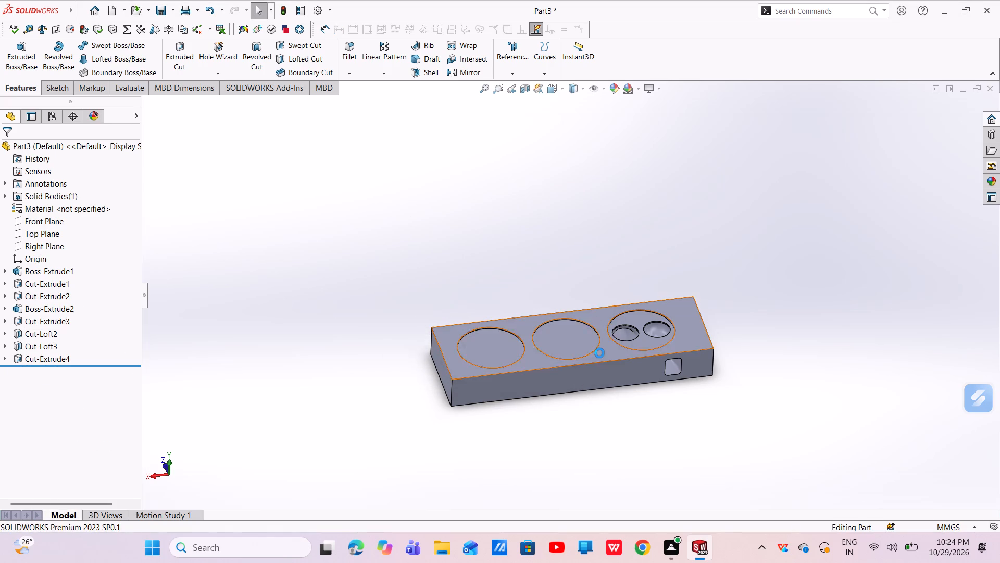
# Examine the remaining side opening and the two lofted passages in the end recess from several angles.
pyautogui.scroll(-5, 612, 365)
pyautogui.moveTo(646, 346); pyautogui.dragTo(590, 363, button='middle')
pyautogui.scroll(4, 597, 363)
pyautogui.moveTo(598, 350); pyautogui.dragTo(610, 308, button='middle')
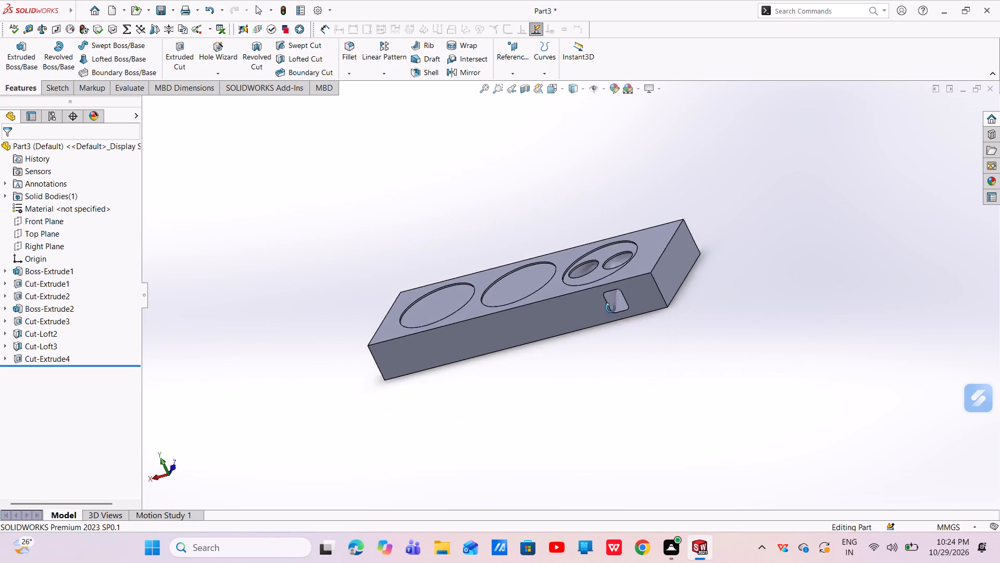
pyautogui.moveTo(610, 308); pyautogui.dragTo(675, 352, button='middle')
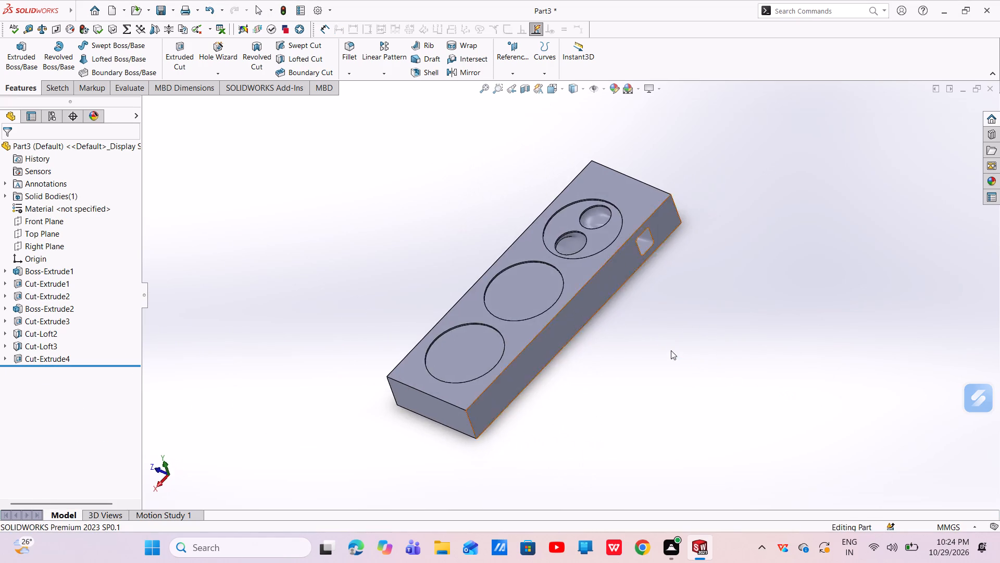
pyautogui.scroll(-1, 662, 342)
pyautogui.scroll(-3, 648, 230)
pyautogui.scroll(1, 648, 229)
pyautogui.moveTo(635, 241); pyautogui.dragTo(581, 246, button='middle')
pyautogui.scroll(3, 560, 259)
pyautogui.moveTo(541, 268); pyautogui.dragTo(554, 268, button='middle')
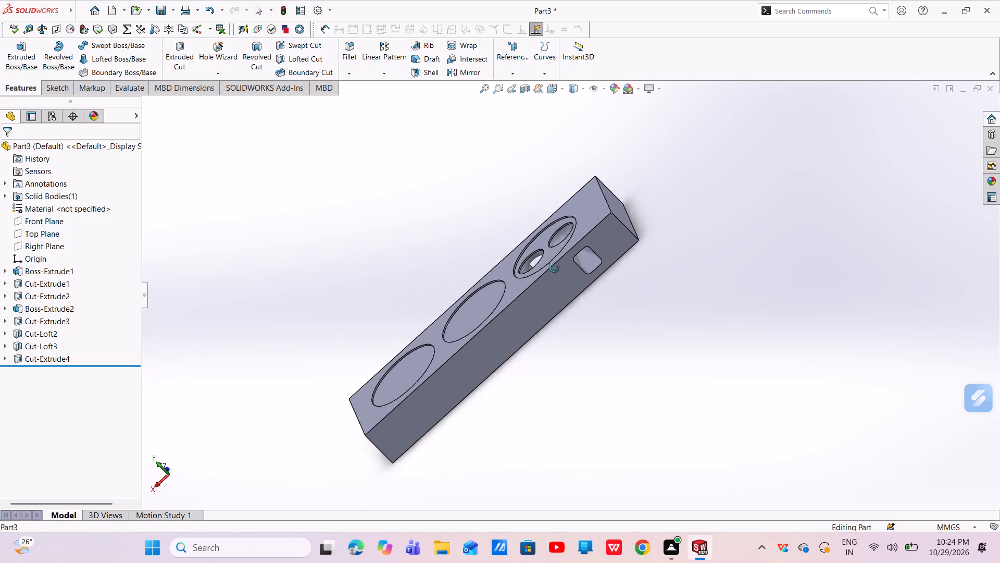
pyautogui.moveTo(554, 268); pyautogui.dragTo(619, 358, button='middle')
pyautogui.scroll(-4, 581, 298)
pyautogui.moveTo(569, 307); pyautogui.dragTo(505, 286, button='middle')
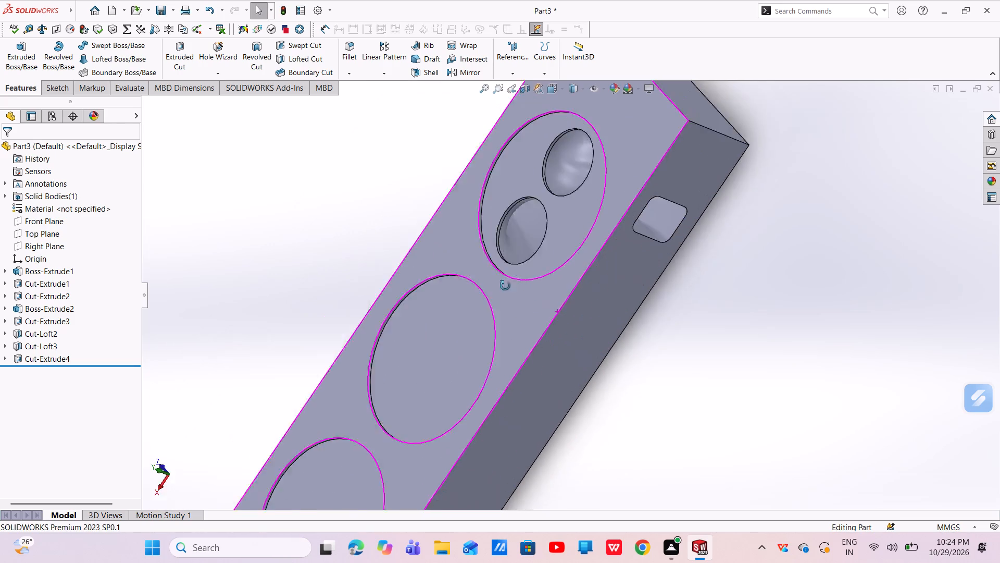
pyautogui.moveTo(505, 286); pyautogui.dragTo(495, 281, button='middle')
pyautogui.scroll(4, 527, 319)
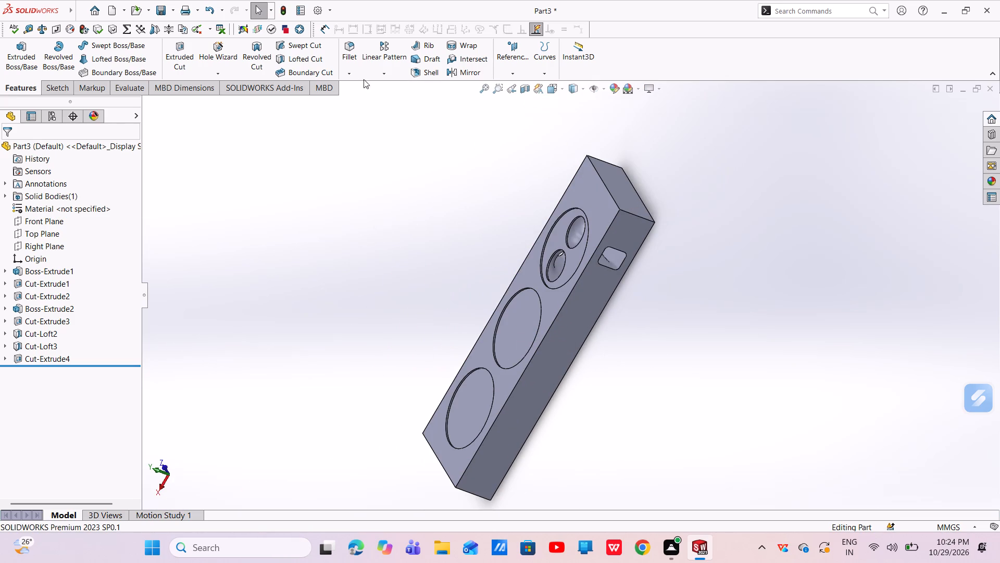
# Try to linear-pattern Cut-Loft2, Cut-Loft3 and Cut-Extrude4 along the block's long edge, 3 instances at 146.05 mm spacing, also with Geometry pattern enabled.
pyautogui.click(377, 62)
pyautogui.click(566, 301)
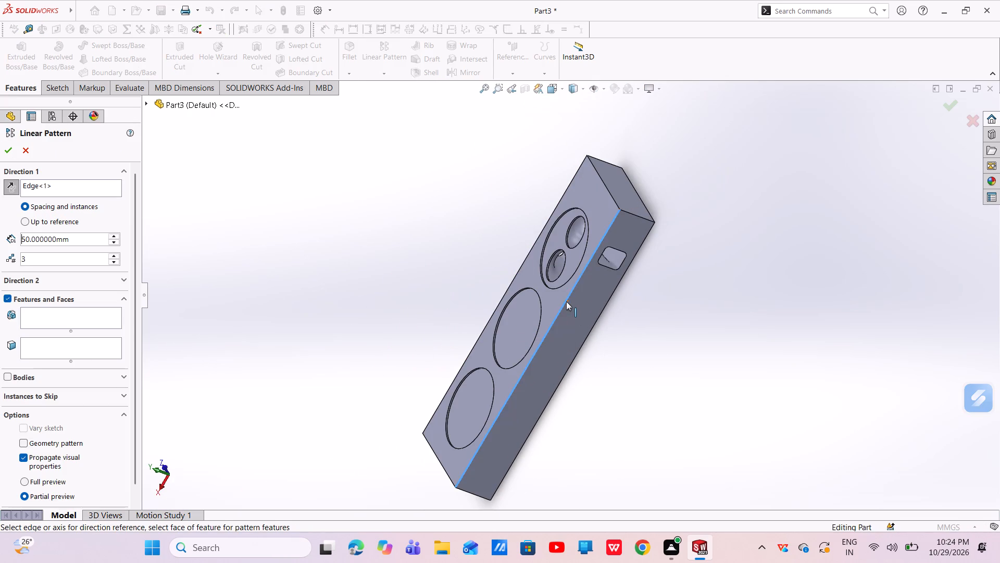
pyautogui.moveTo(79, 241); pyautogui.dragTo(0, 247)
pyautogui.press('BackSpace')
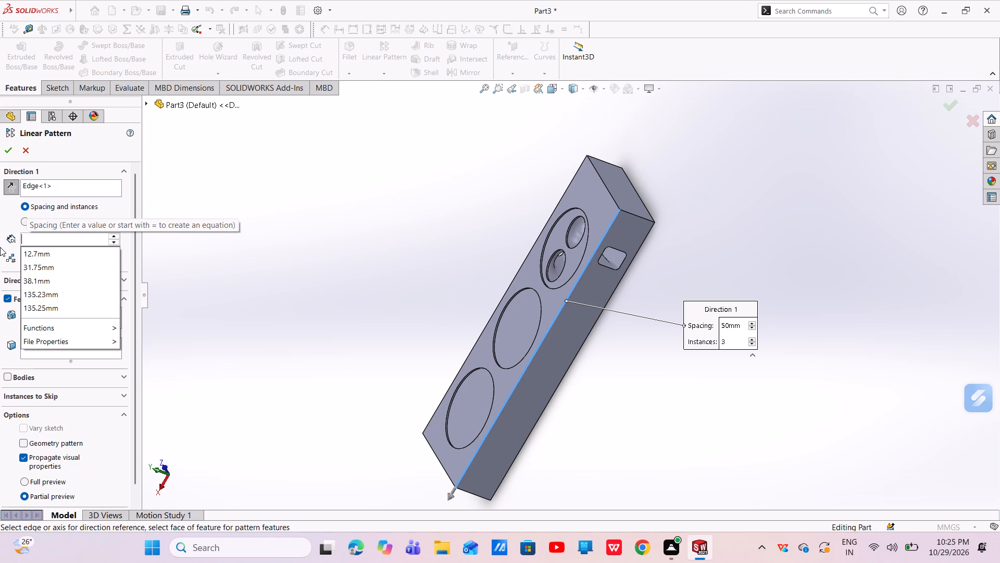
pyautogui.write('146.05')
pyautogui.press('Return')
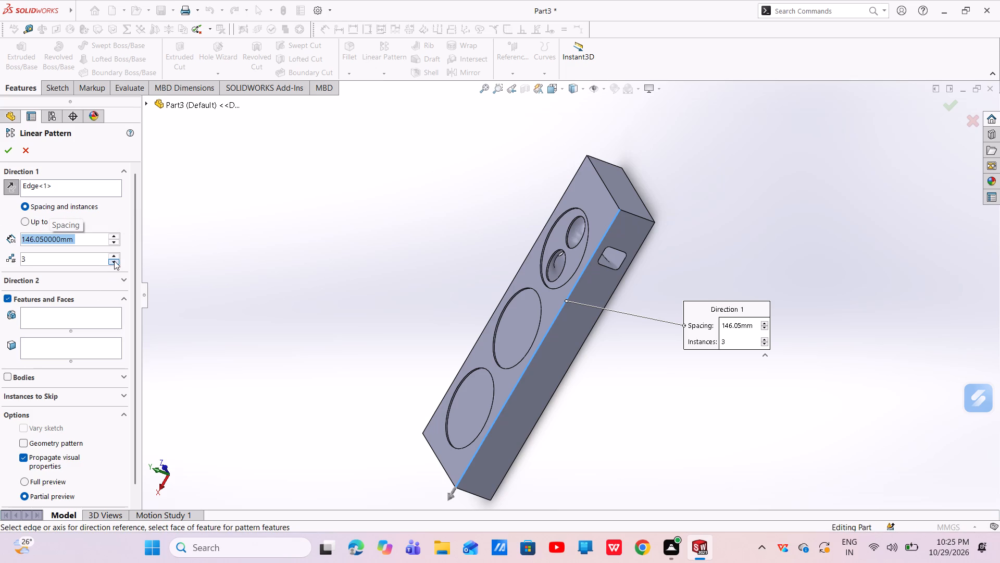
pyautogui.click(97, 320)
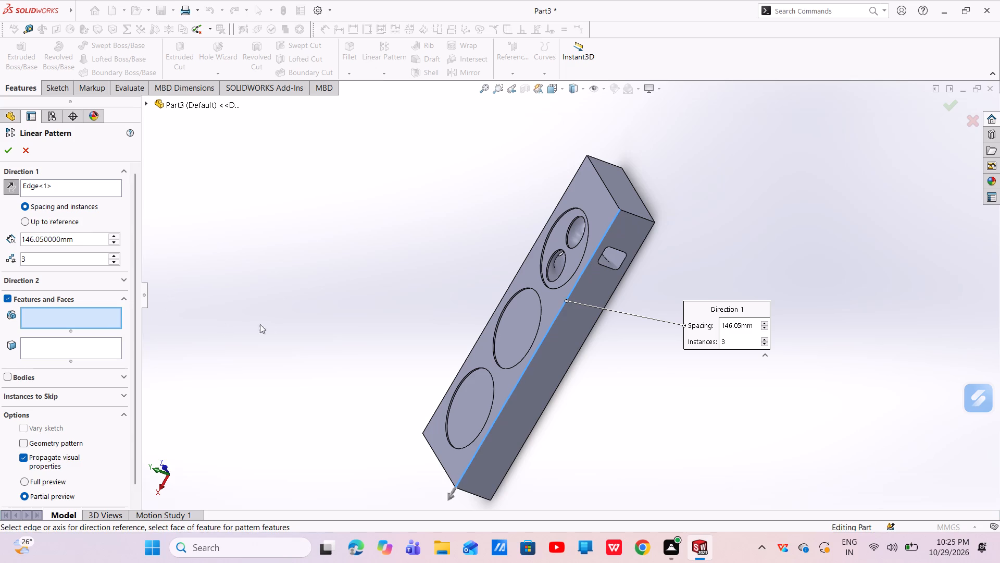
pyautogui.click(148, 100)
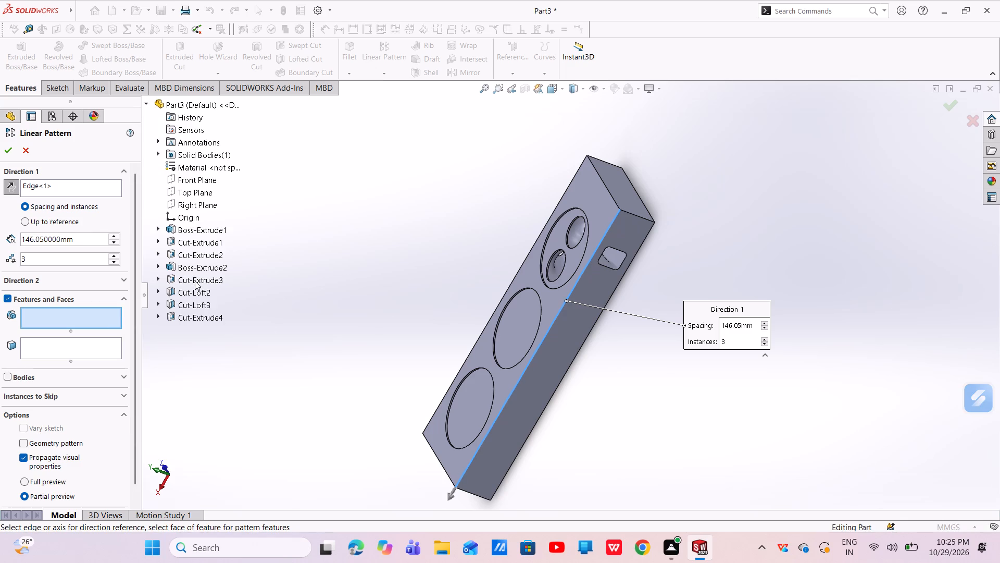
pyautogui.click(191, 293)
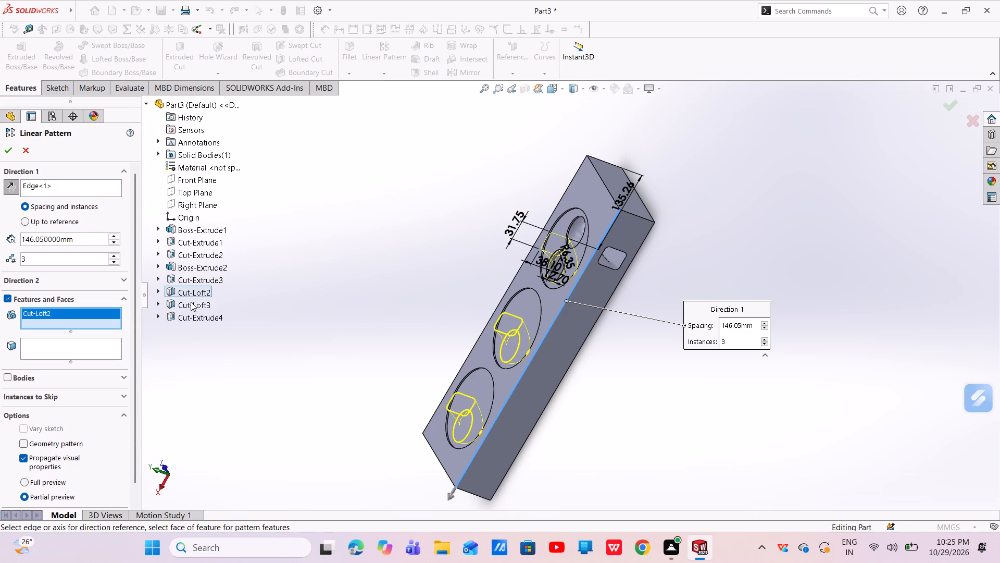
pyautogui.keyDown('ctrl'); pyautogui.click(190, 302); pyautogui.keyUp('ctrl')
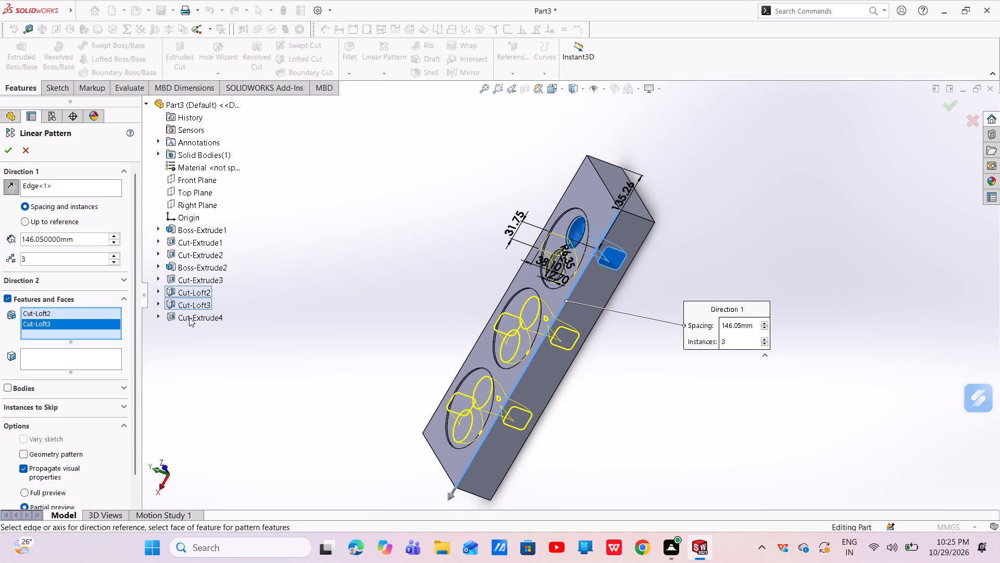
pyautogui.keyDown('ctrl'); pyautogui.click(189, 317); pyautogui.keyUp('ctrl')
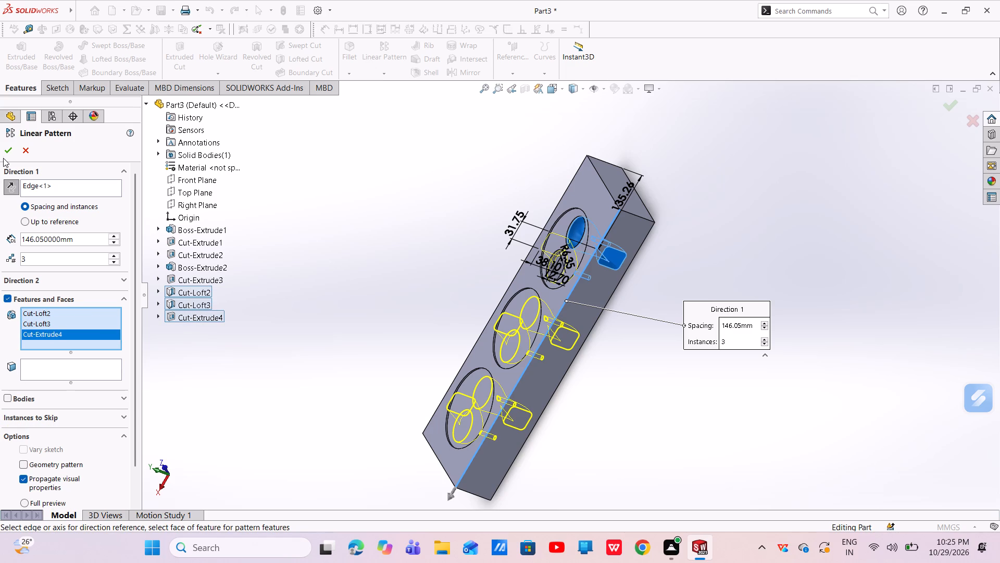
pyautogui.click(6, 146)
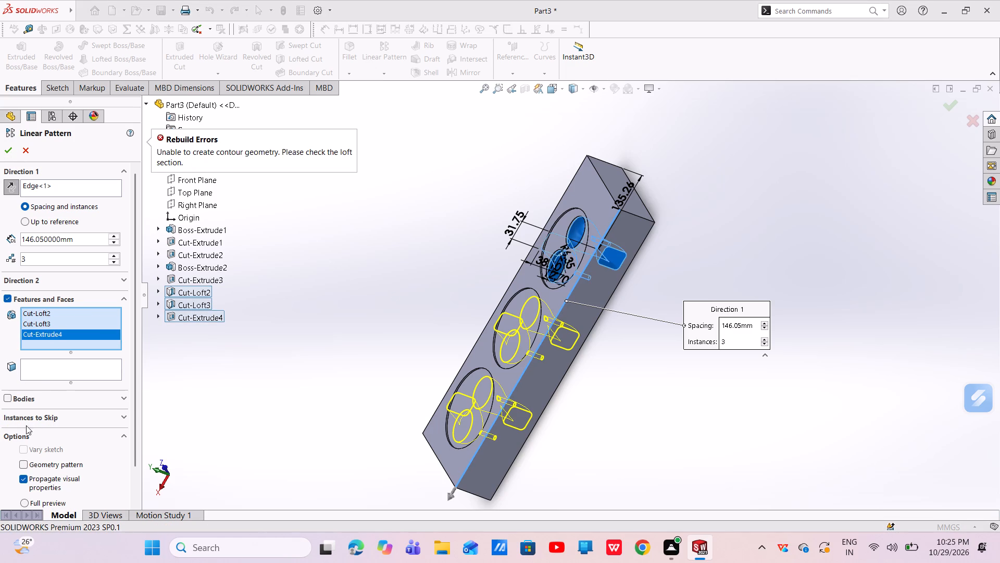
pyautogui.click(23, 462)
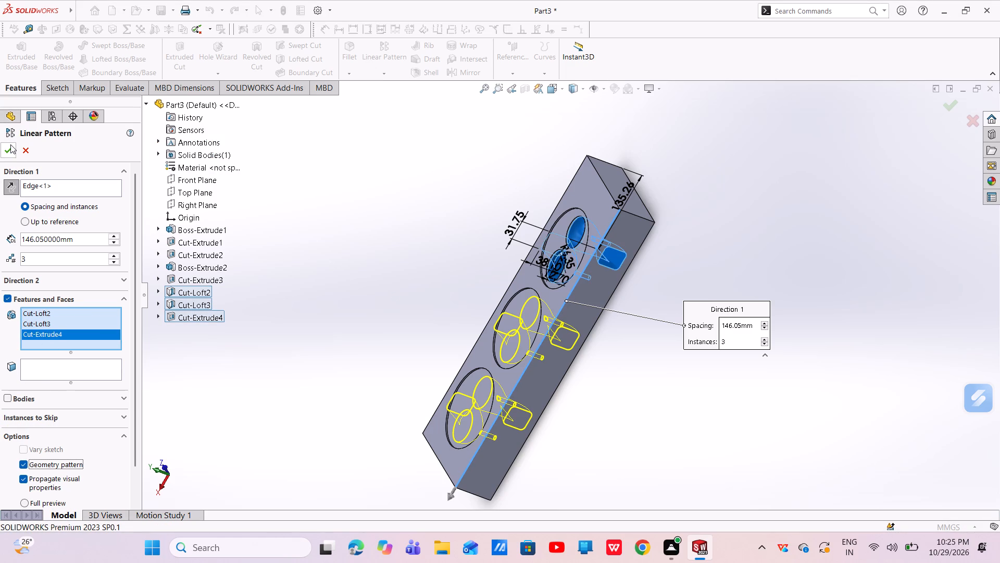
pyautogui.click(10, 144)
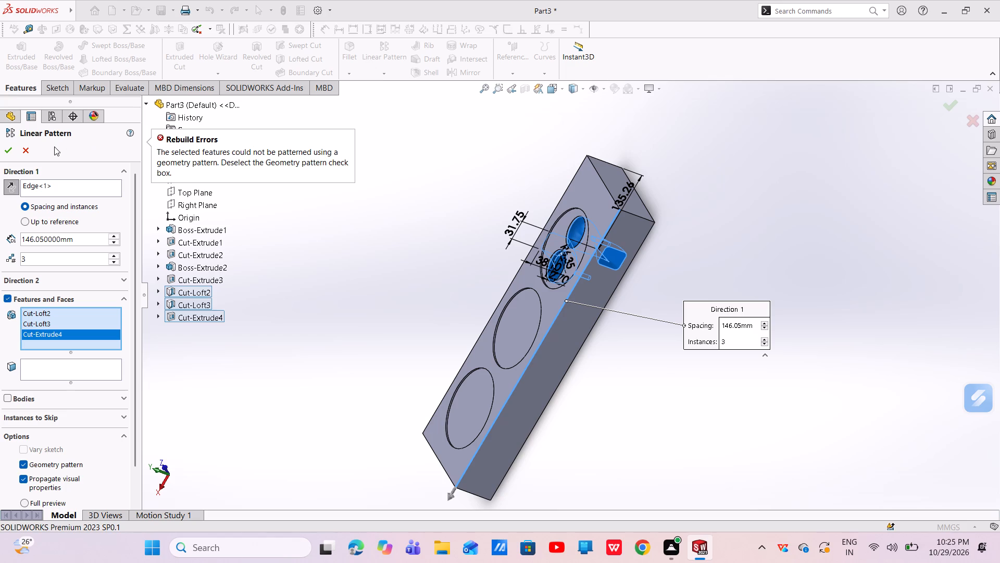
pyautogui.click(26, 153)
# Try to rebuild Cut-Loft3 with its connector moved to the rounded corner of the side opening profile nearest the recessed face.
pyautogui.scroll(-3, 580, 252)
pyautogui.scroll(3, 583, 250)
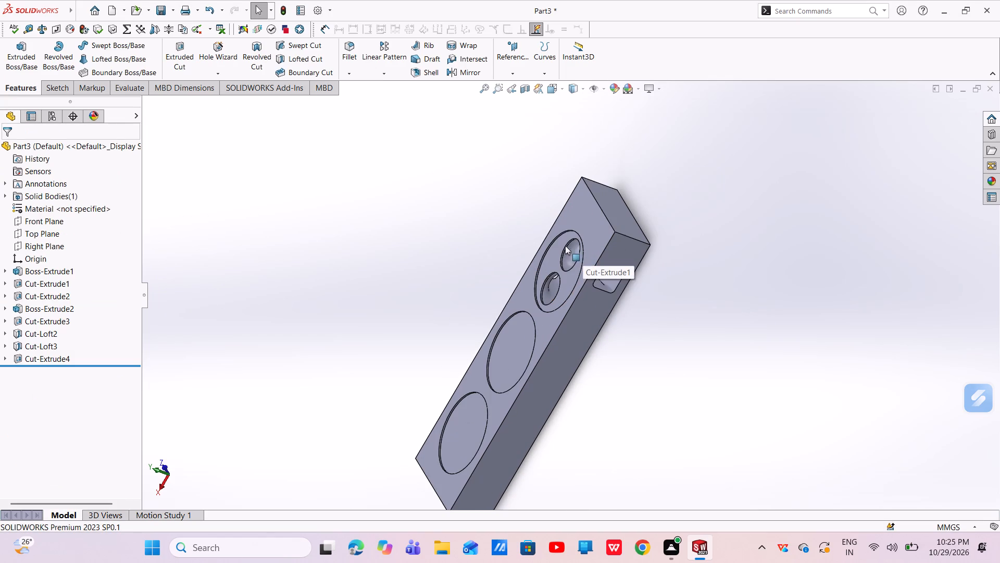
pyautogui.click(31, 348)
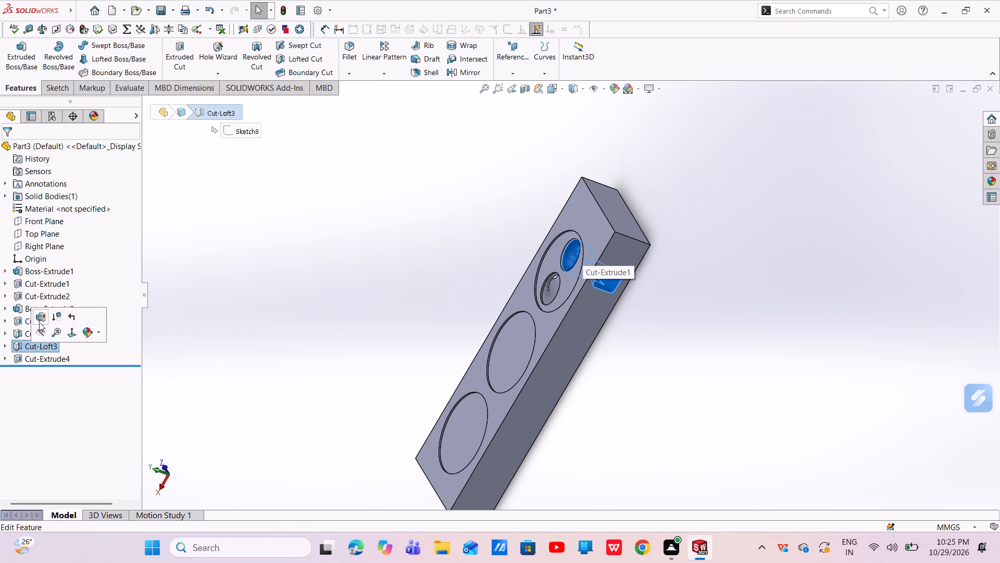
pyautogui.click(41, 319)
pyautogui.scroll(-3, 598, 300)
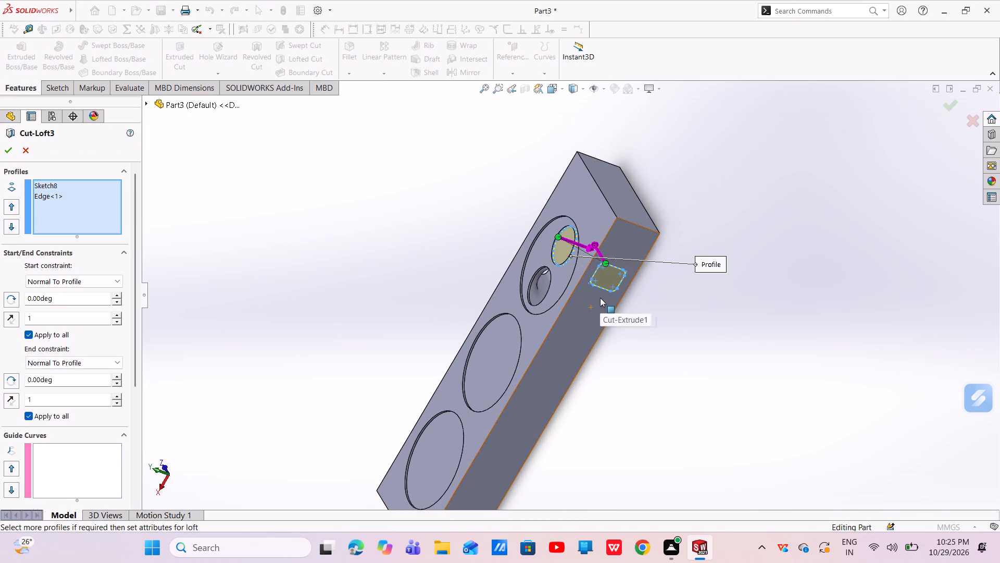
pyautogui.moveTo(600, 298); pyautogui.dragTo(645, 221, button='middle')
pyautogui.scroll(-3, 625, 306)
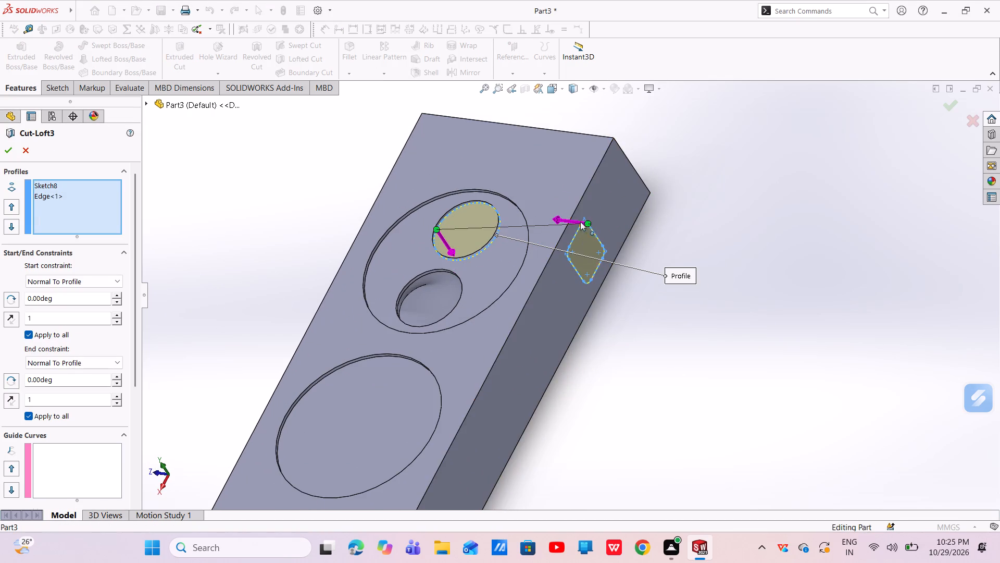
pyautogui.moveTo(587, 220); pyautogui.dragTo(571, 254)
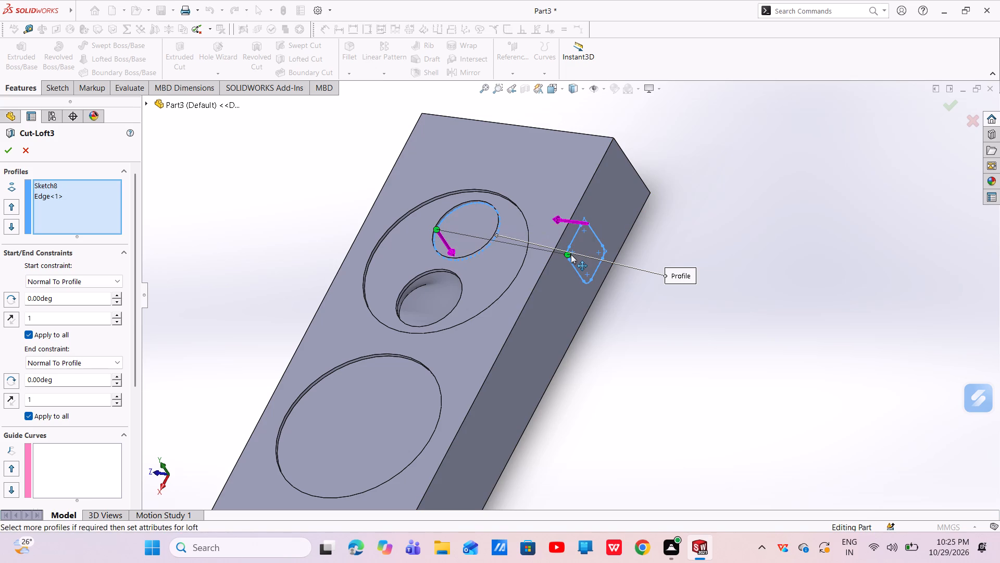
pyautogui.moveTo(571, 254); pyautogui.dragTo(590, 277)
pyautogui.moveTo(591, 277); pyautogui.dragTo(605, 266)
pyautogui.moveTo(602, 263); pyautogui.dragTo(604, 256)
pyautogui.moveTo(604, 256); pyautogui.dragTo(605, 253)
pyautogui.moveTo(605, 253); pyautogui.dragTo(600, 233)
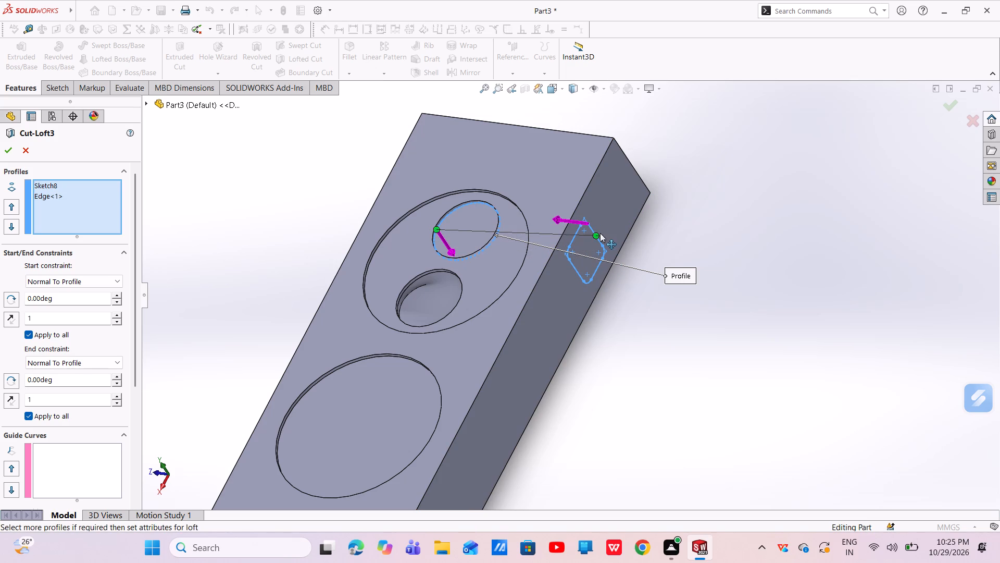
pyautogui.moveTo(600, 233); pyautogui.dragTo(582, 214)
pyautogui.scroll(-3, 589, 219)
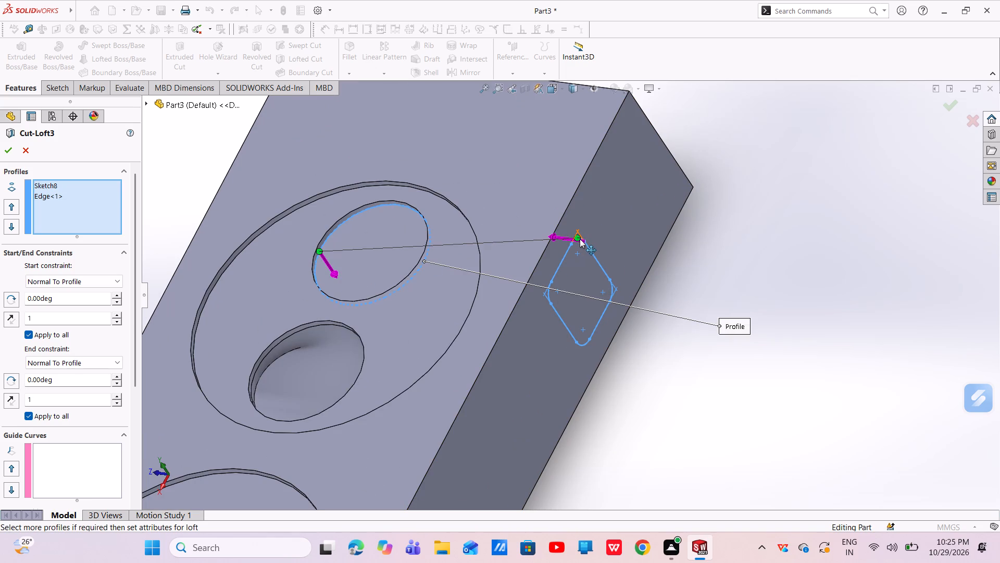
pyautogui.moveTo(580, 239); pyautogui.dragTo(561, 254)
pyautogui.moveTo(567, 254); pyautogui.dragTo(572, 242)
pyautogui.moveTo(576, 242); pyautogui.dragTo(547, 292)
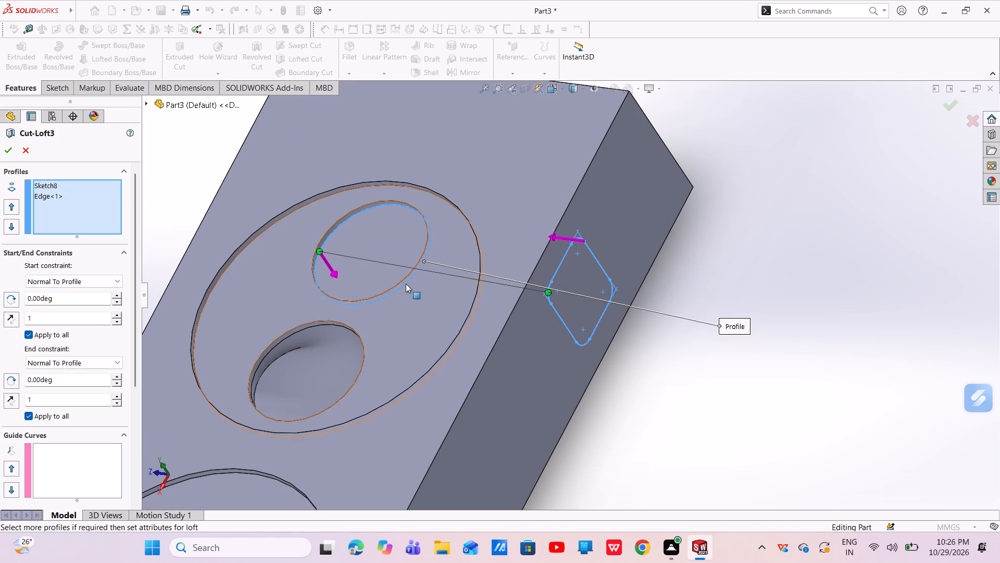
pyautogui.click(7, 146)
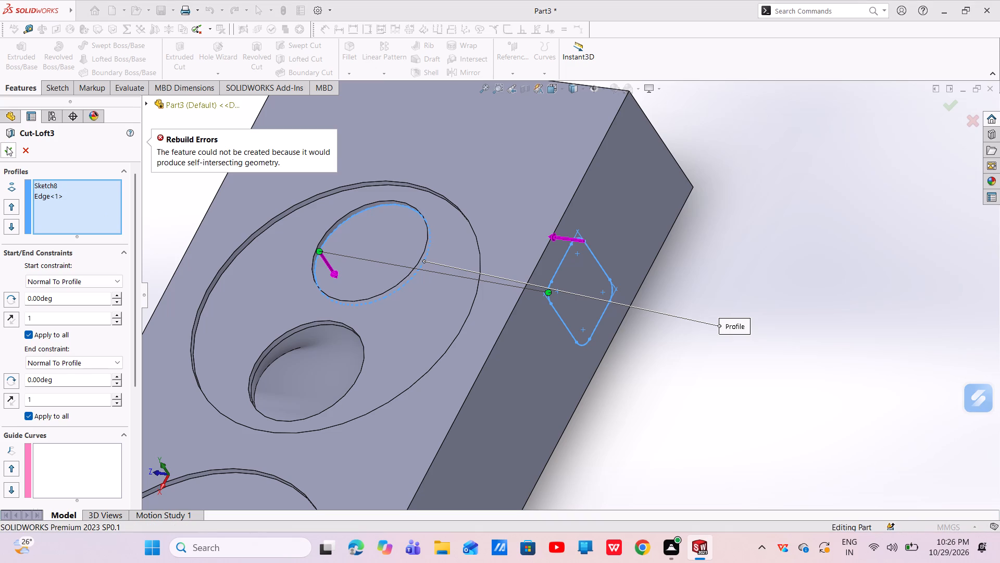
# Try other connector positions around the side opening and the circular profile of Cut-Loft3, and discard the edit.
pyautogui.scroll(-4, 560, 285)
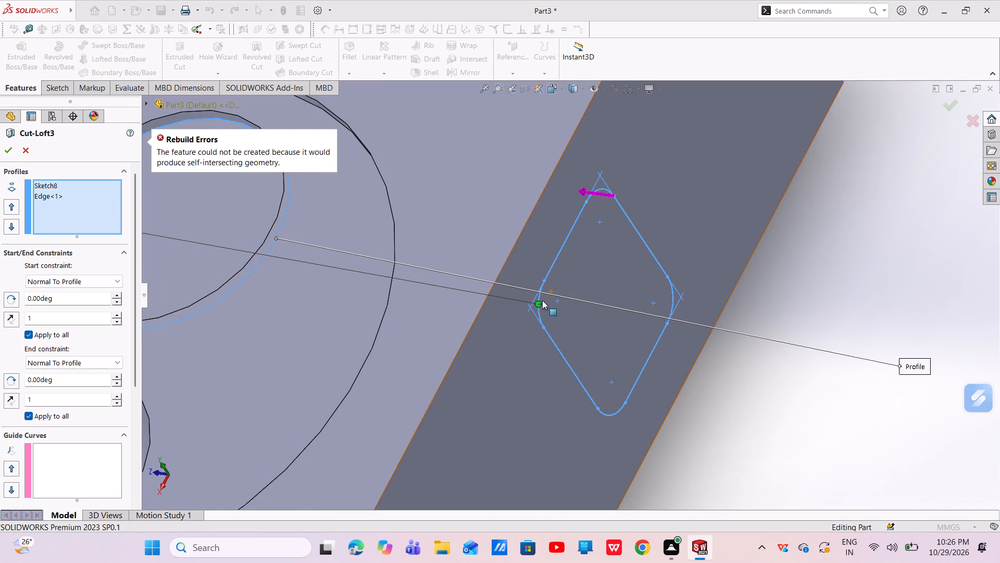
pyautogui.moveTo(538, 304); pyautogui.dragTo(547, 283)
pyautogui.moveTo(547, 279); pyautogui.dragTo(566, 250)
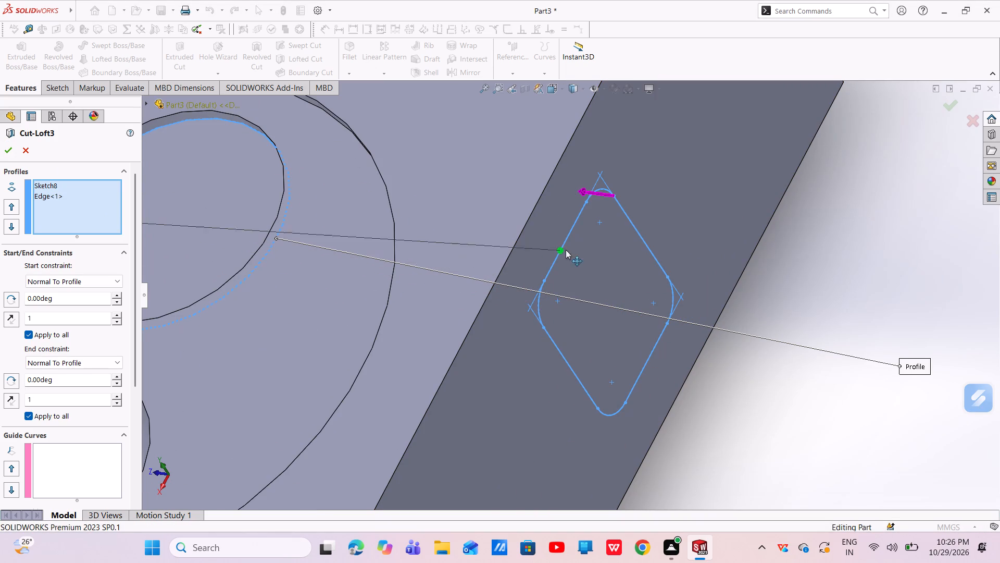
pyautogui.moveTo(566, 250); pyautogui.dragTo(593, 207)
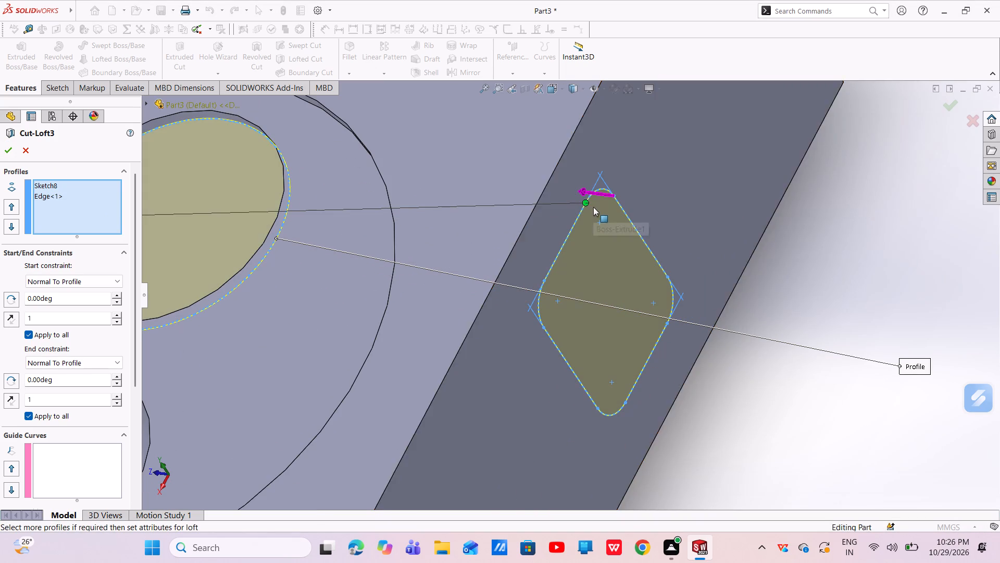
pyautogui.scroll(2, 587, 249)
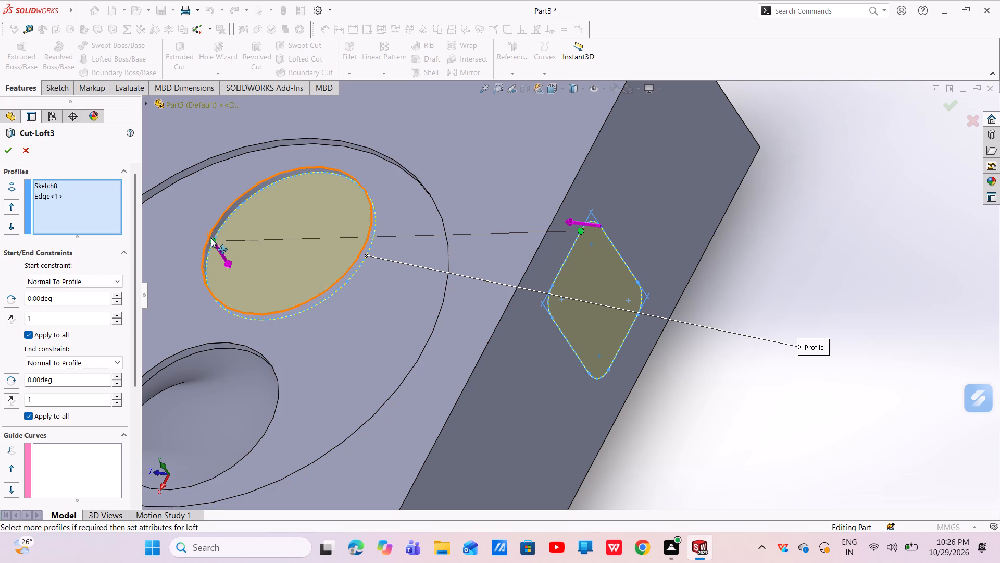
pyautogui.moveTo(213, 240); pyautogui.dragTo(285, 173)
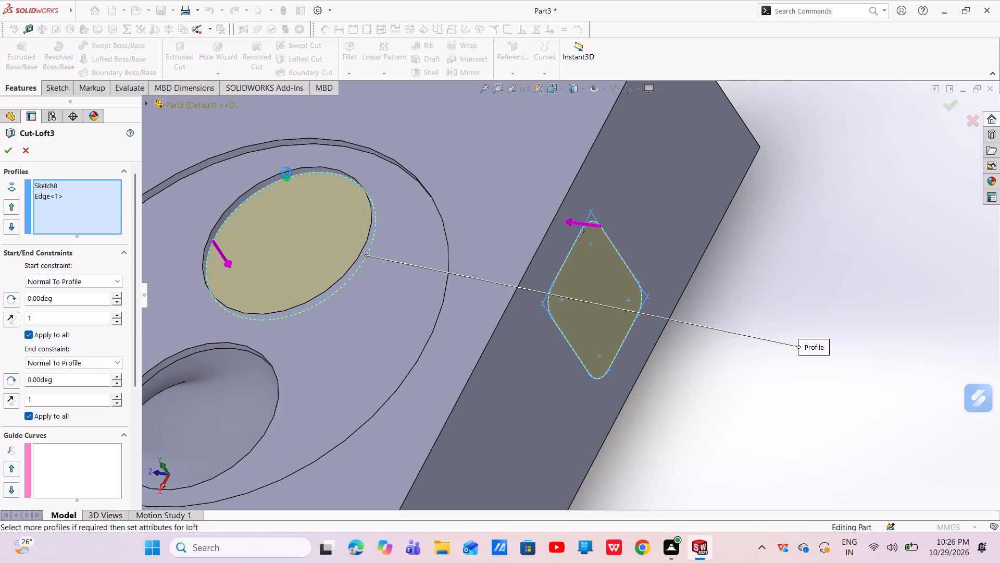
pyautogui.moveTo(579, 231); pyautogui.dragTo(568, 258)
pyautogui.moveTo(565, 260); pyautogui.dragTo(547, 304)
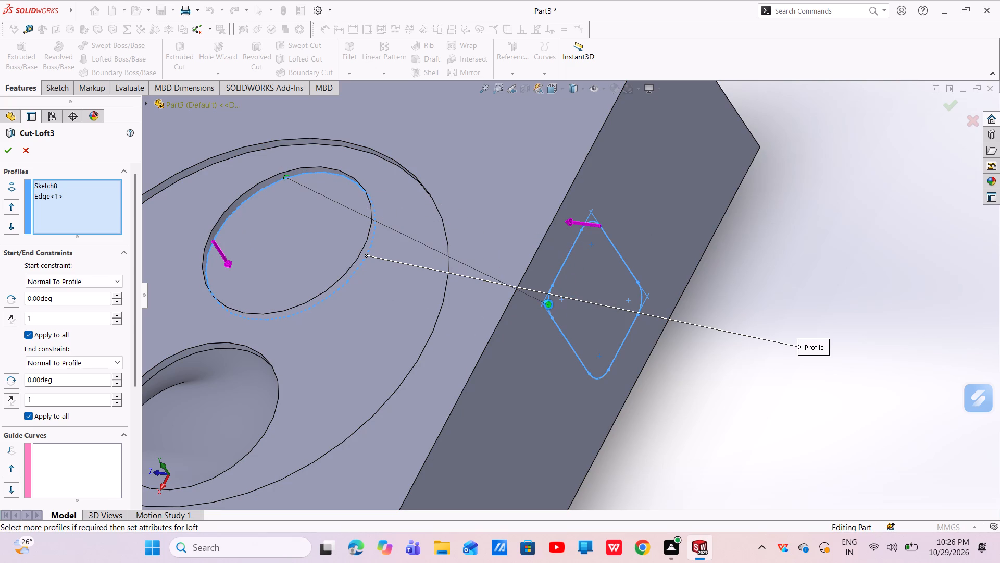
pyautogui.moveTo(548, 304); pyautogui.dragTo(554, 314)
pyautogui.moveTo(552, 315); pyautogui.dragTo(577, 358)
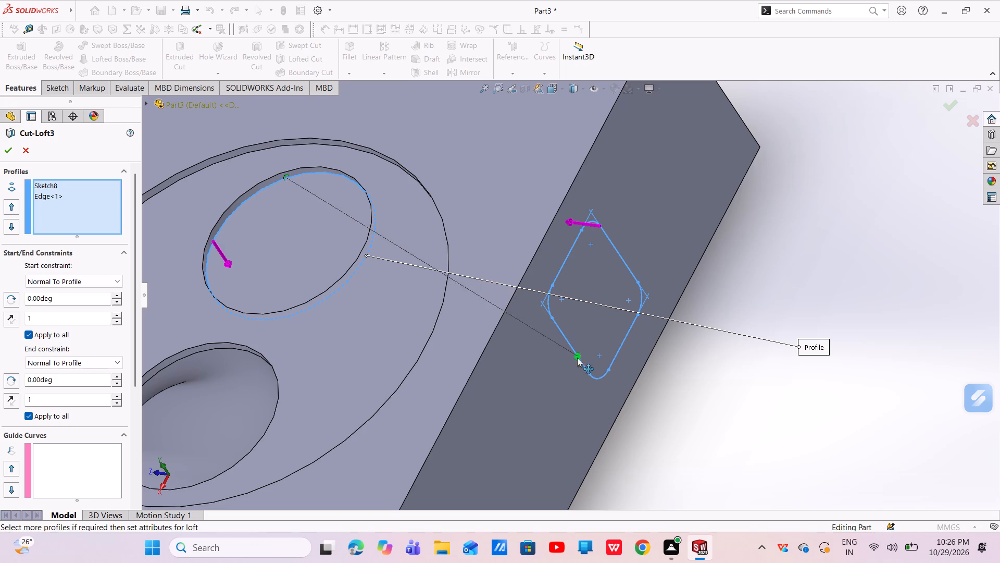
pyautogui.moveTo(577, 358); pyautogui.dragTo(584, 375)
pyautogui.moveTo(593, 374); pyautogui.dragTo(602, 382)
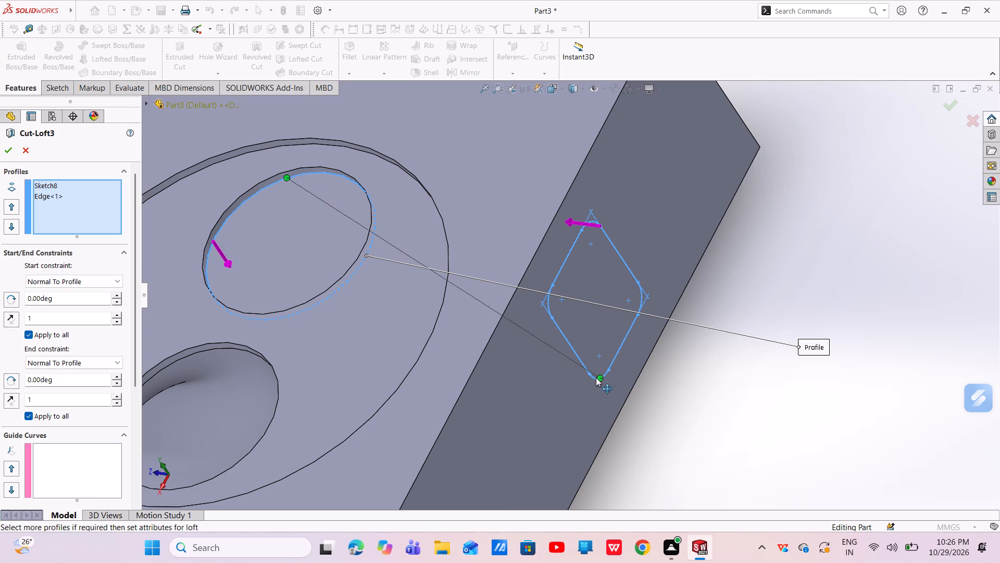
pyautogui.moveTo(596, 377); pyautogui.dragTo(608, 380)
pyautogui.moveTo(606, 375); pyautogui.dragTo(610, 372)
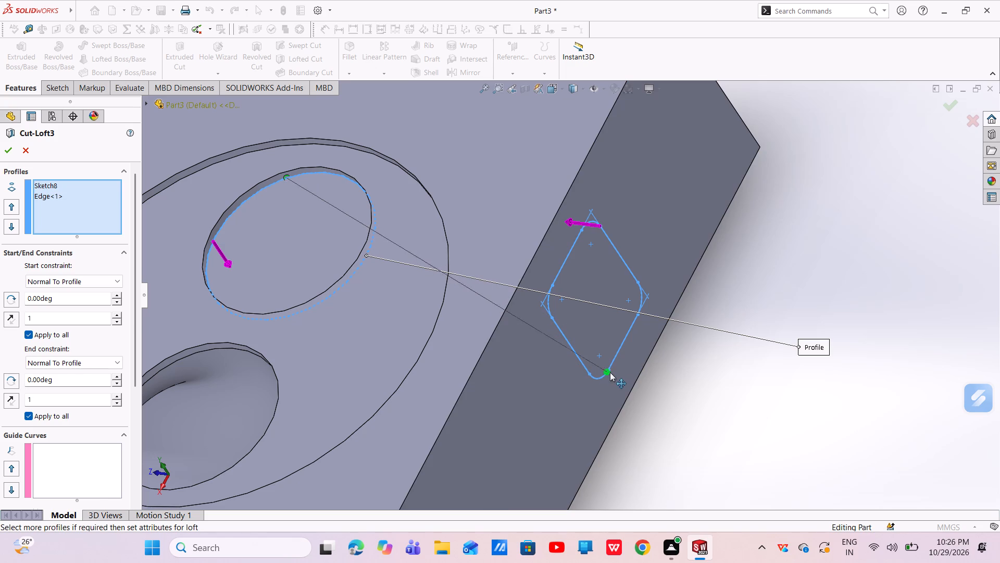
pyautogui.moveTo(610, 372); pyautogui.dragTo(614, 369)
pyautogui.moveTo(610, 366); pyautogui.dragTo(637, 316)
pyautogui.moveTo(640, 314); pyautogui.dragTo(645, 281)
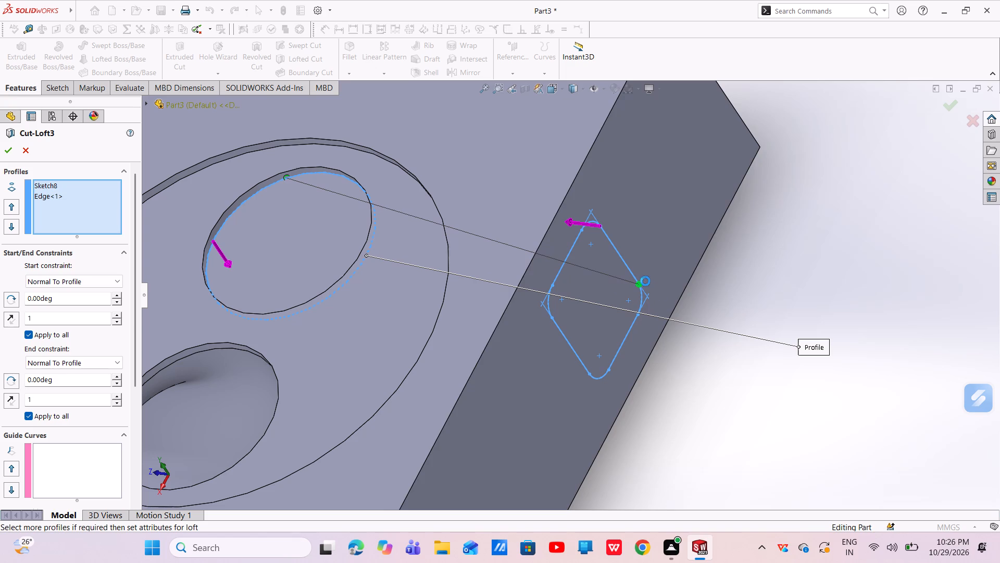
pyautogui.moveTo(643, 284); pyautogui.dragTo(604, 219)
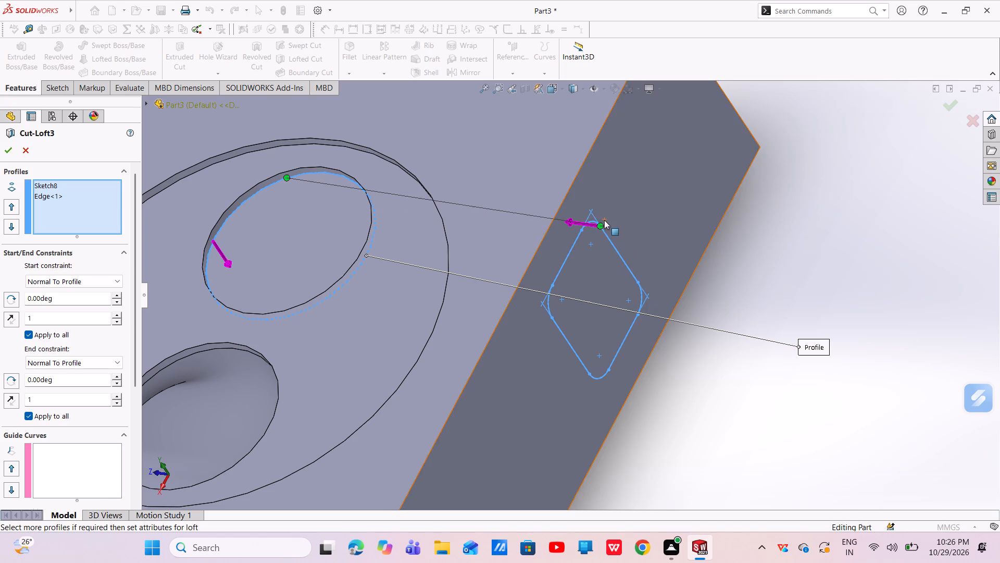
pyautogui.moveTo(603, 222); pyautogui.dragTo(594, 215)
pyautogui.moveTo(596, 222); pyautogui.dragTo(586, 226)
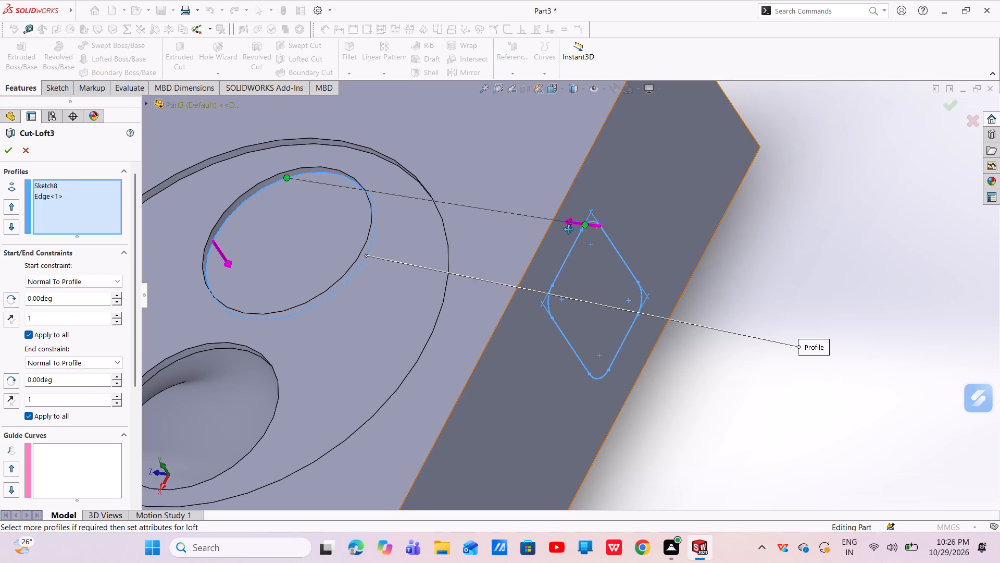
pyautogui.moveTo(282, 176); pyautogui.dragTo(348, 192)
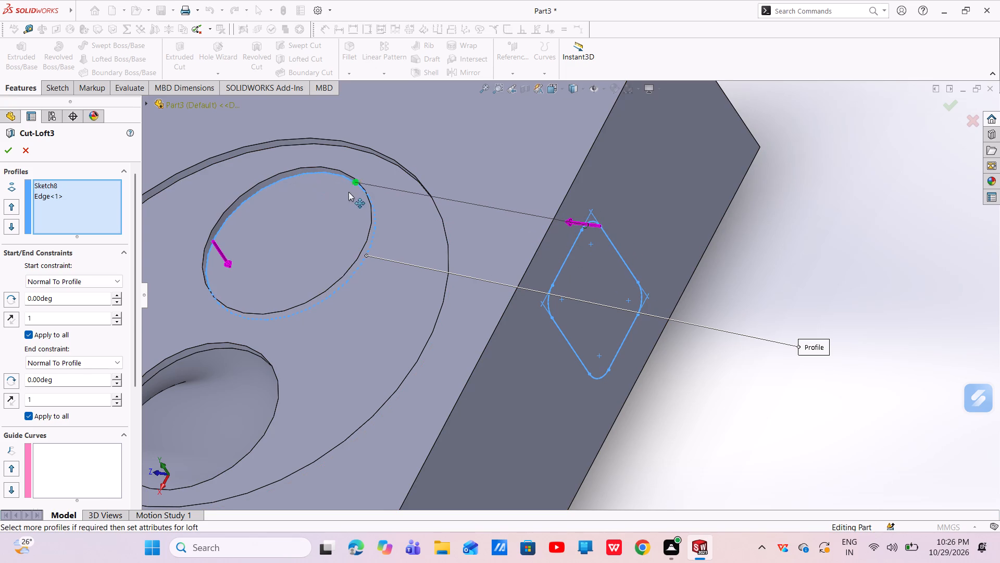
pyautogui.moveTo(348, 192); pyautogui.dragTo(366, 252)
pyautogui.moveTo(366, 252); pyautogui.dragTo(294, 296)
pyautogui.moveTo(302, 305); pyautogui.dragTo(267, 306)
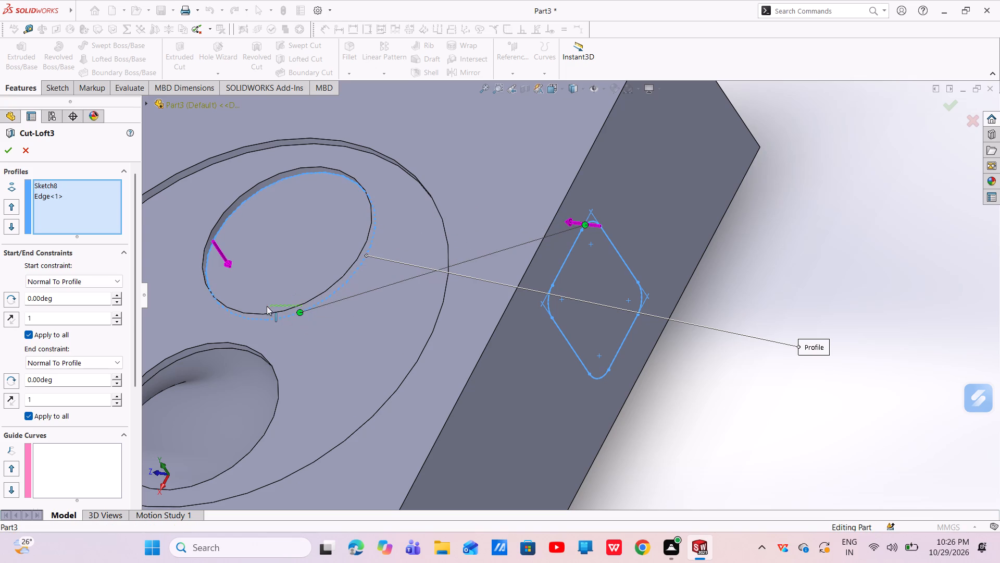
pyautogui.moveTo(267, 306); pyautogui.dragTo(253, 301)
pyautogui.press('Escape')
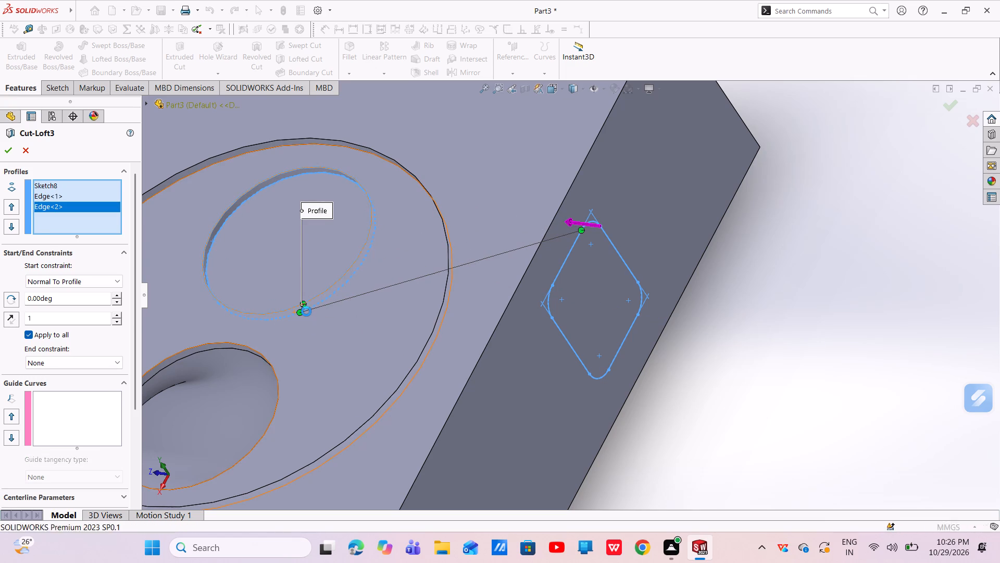
# Examine the Cut-Loft3 passage from inside the round recess and through the side opening at several angles.
pyautogui.scroll(3, 316, 287)
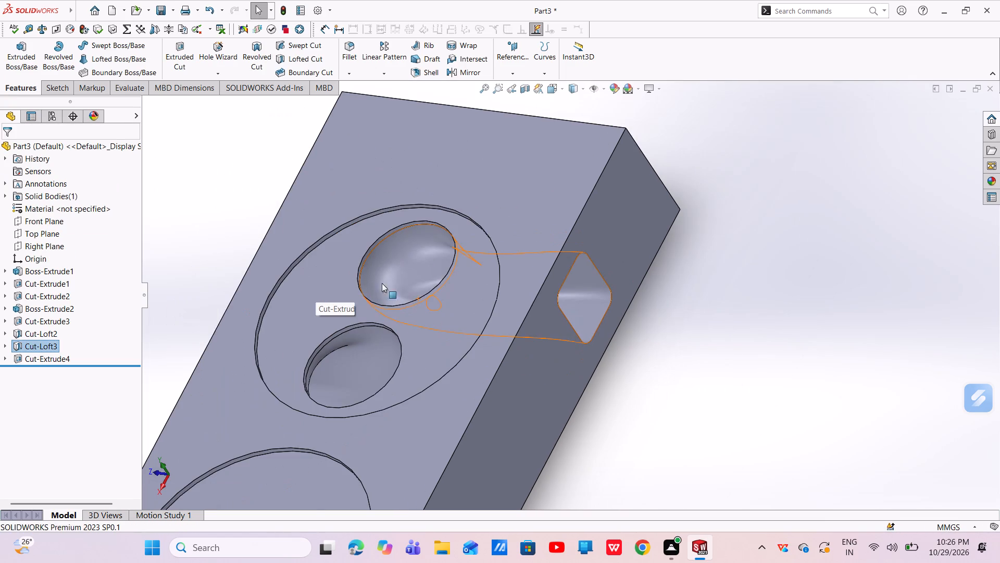
pyautogui.scroll(-3, 464, 280)
pyautogui.moveTo(407, 254); pyautogui.dragTo(469, 299, button='middle')
pyautogui.scroll(-3, 503, 272)
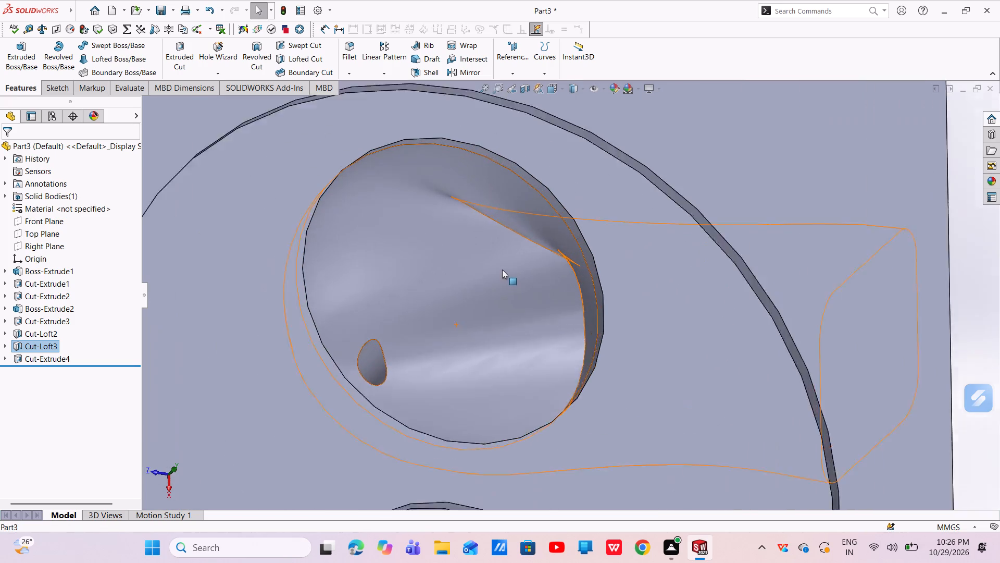
pyautogui.scroll(-2, 502, 270)
pyautogui.moveTo(503, 265); pyautogui.dragTo(553, 254, button='middle')
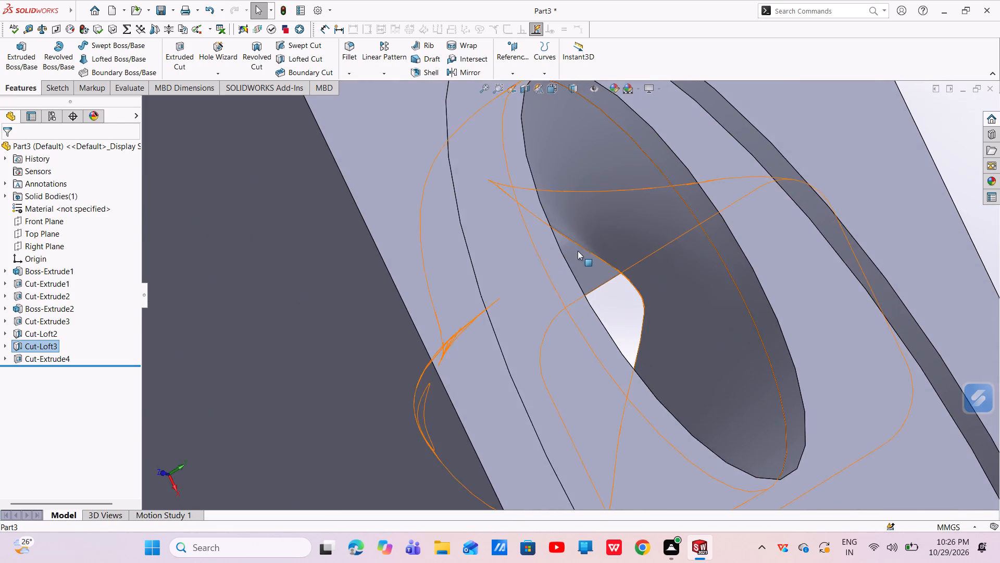
pyautogui.scroll(-5, 579, 234)
pyautogui.scroll(-4, 549, 268)
pyautogui.scroll(11, 549, 268)
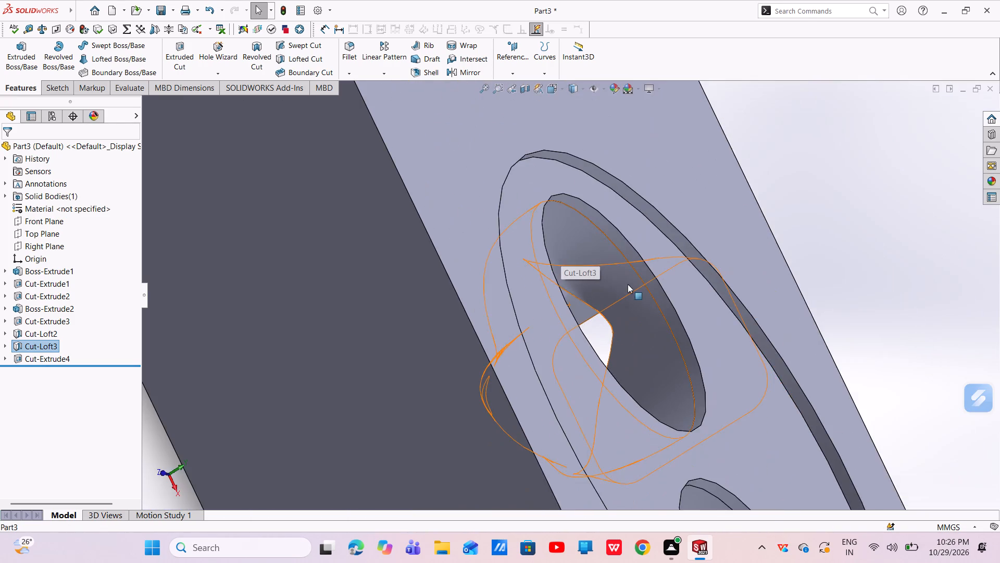
pyautogui.moveTo(628, 284); pyautogui.dragTo(559, 276, button='middle')
pyautogui.scroll(6, 562, 277)
pyautogui.moveTo(581, 294); pyautogui.dragTo(535, 295, button='middle')
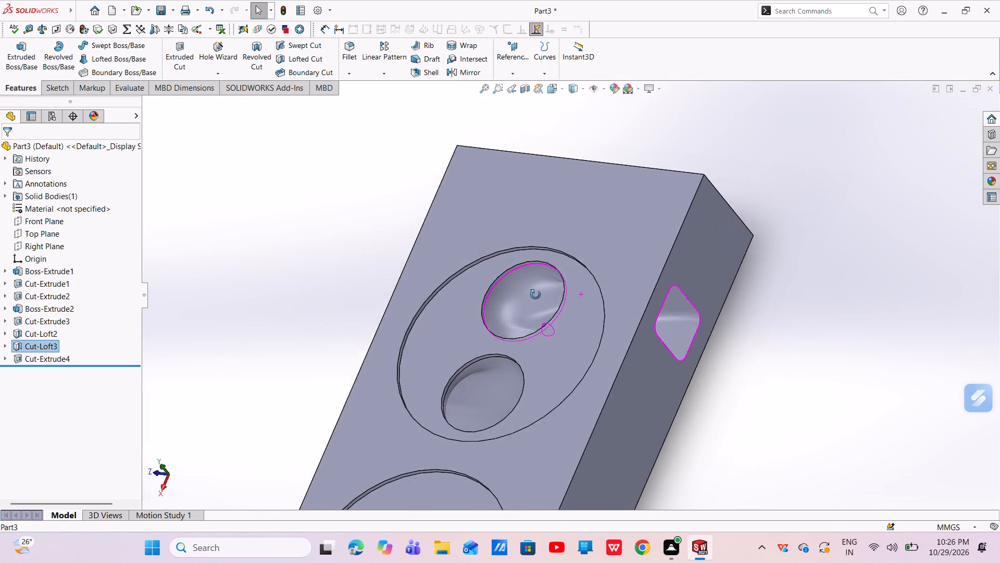
pyautogui.moveTo(535, 295); pyautogui.dragTo(502, 283, button='middle')
pyautogui.scroll(-3, 594, 294)
pyautogui.moveTo(630, 317); pyautogui.dragTo(604, 320, button='middle')
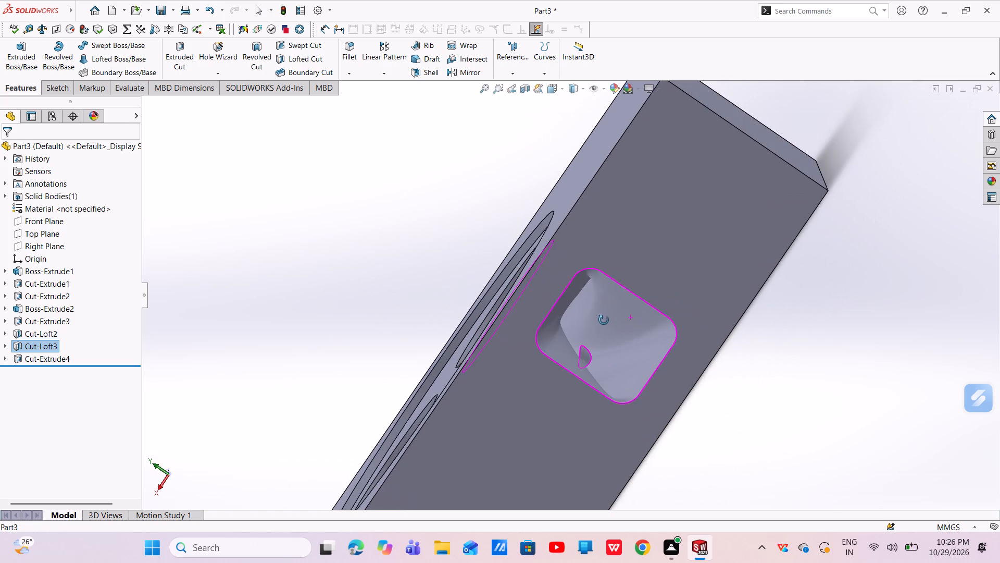
pyautogui.moveTo(604, 320); pyautogui.dragTo(651, 388, button='middle')
pyautogui.scroll(4, 651, 388)
pyautogui.moveTo(627, 367); pyautogui.dragTo(654, 407, button='middle')
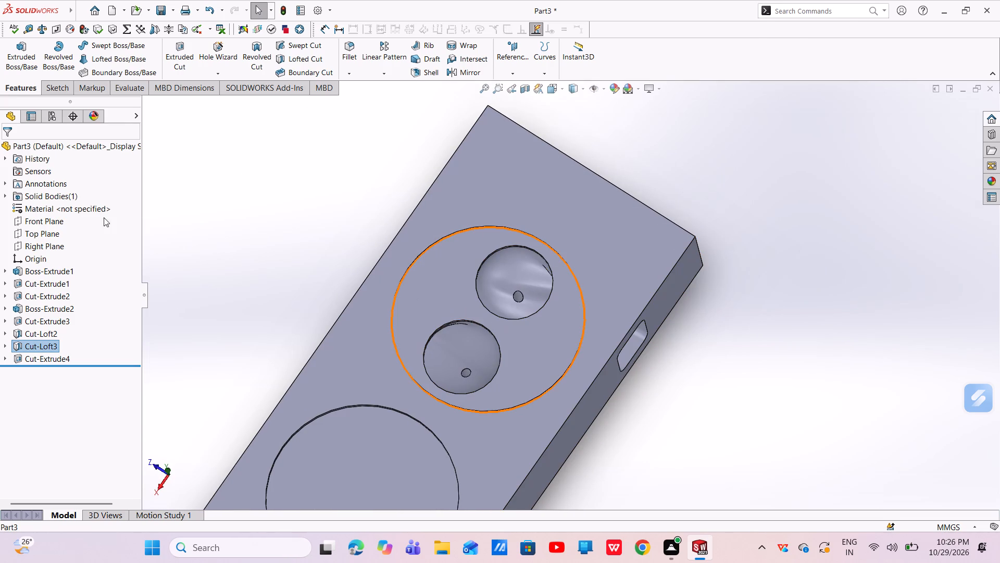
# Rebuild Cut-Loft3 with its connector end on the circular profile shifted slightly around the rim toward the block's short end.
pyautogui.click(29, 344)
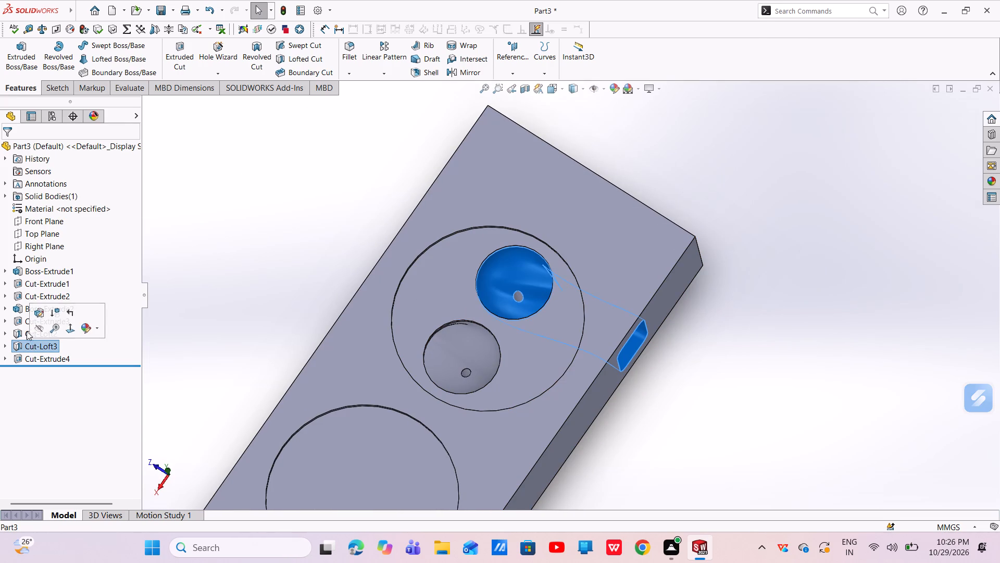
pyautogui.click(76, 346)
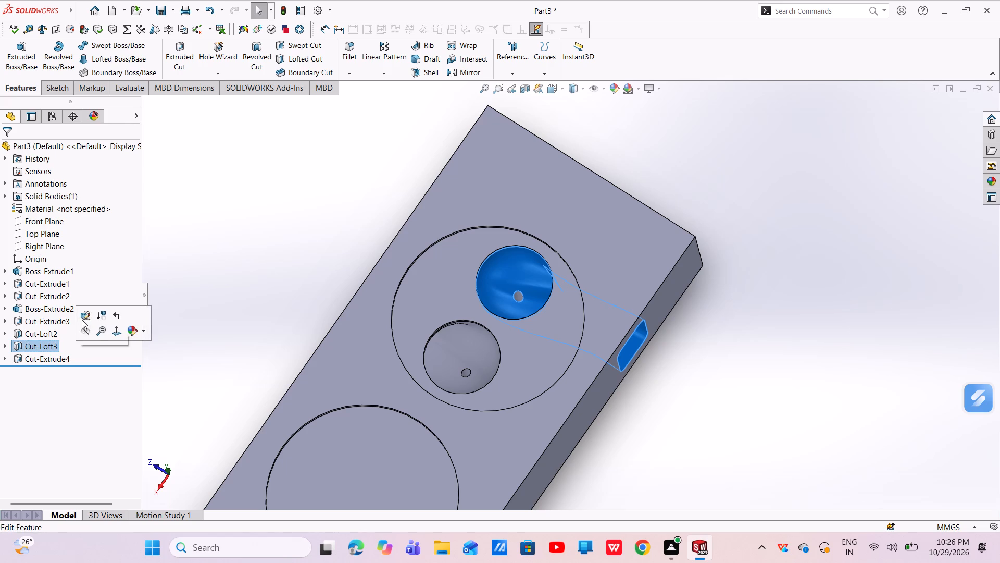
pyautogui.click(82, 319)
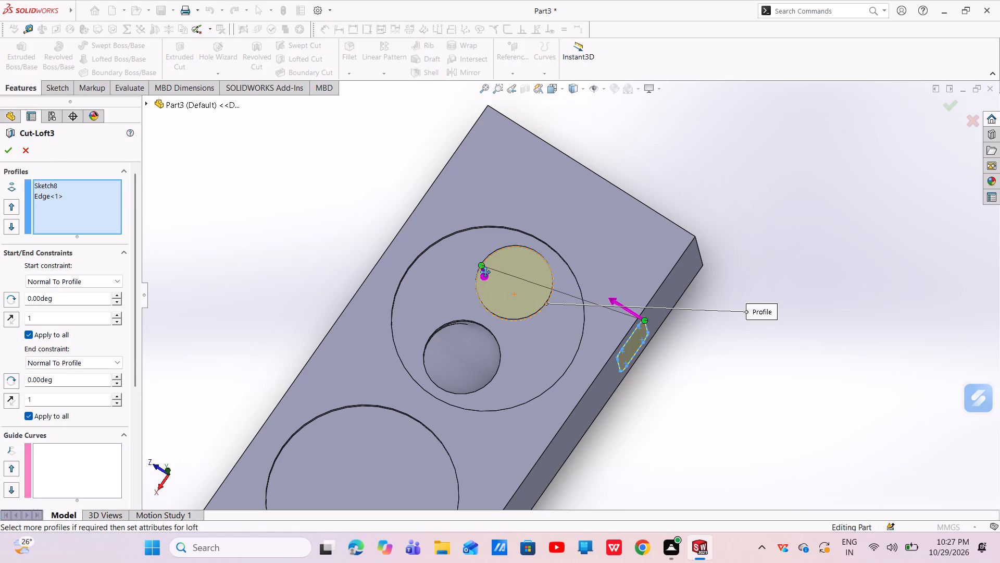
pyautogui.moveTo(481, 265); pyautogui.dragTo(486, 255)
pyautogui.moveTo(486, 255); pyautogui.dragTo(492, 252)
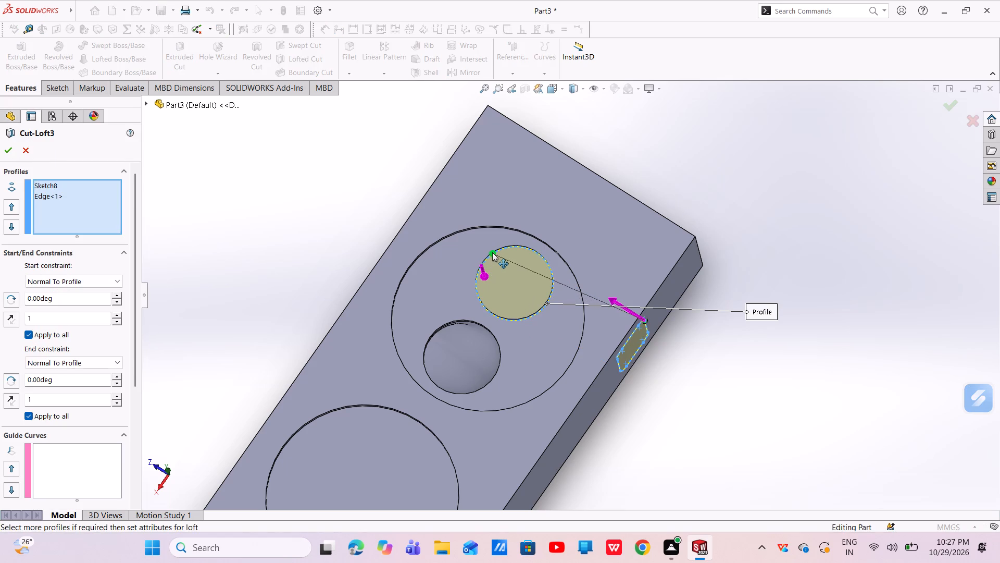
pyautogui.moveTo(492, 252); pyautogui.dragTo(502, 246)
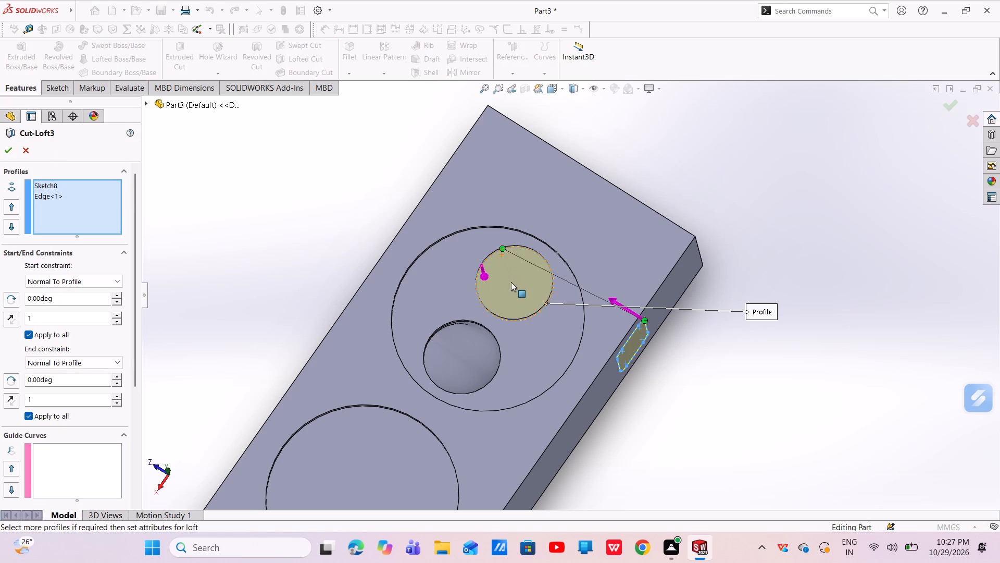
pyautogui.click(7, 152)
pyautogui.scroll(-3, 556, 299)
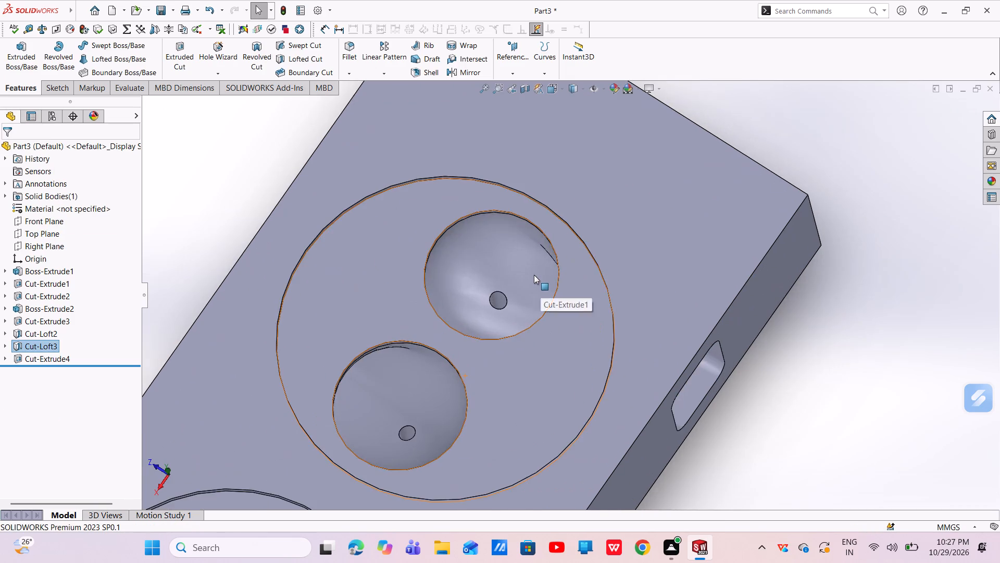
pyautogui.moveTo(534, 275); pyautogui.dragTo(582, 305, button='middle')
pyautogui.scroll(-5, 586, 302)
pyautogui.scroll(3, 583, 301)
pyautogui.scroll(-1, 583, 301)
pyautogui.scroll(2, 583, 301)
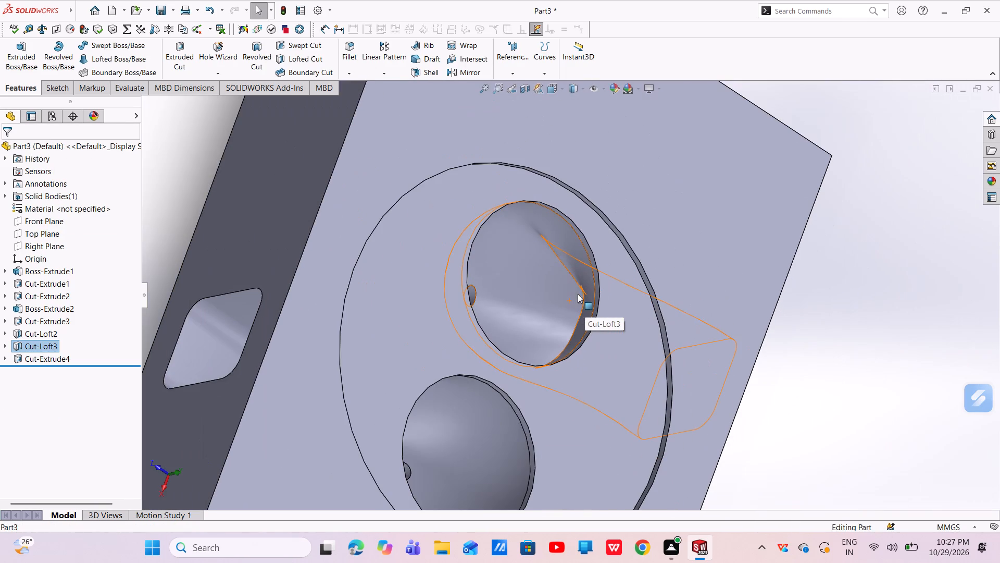
# Rebuild Cut-Loft3 with its connector end moved further around the circular profile, to the rim point nearest the block's short end.
pyautogui.click(49, 348)
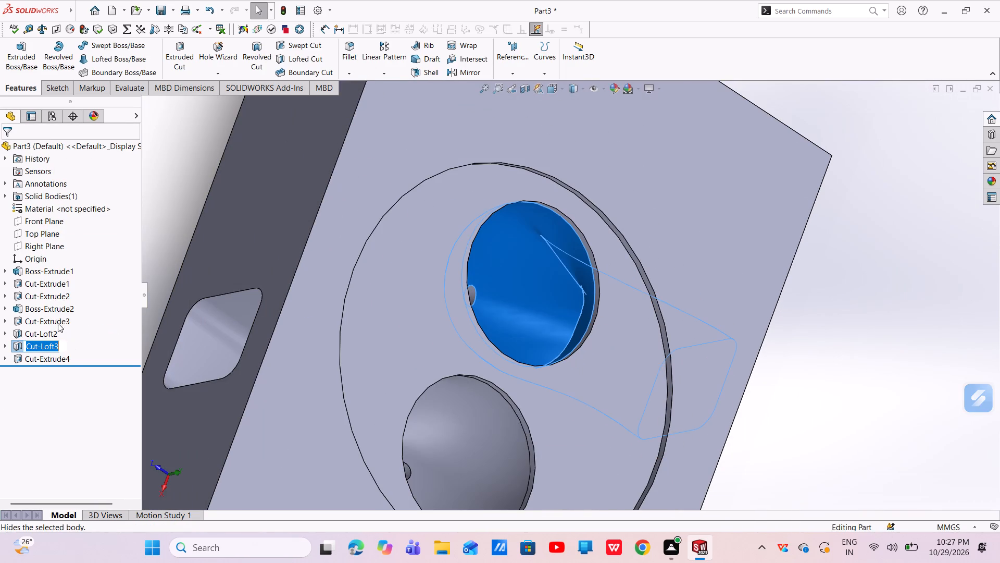
pyautogui.click(67, 348)
pyautogui.click(76, 318)
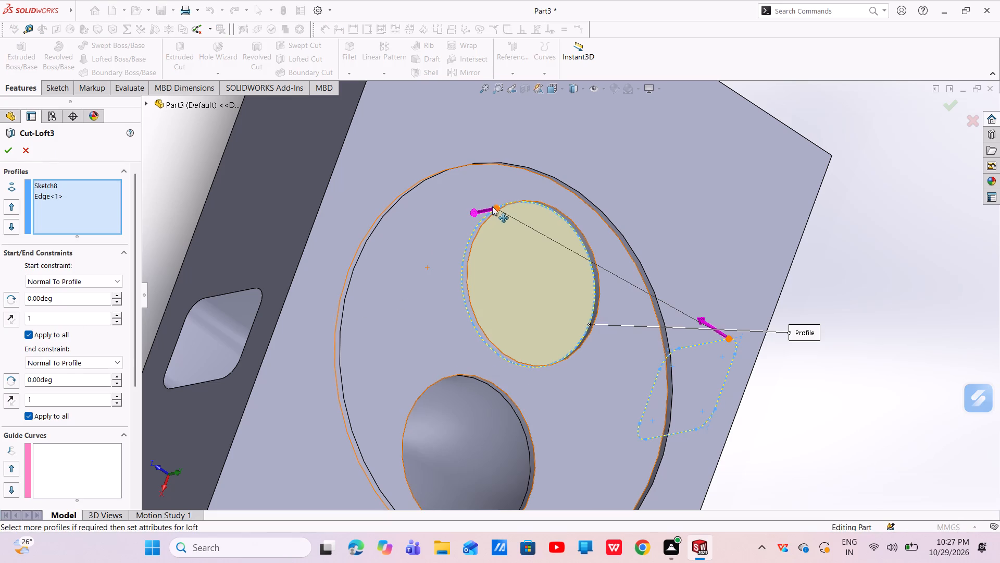
pyautogui.moveTo(494, 205); pyautogui.dragTo(501, 199)
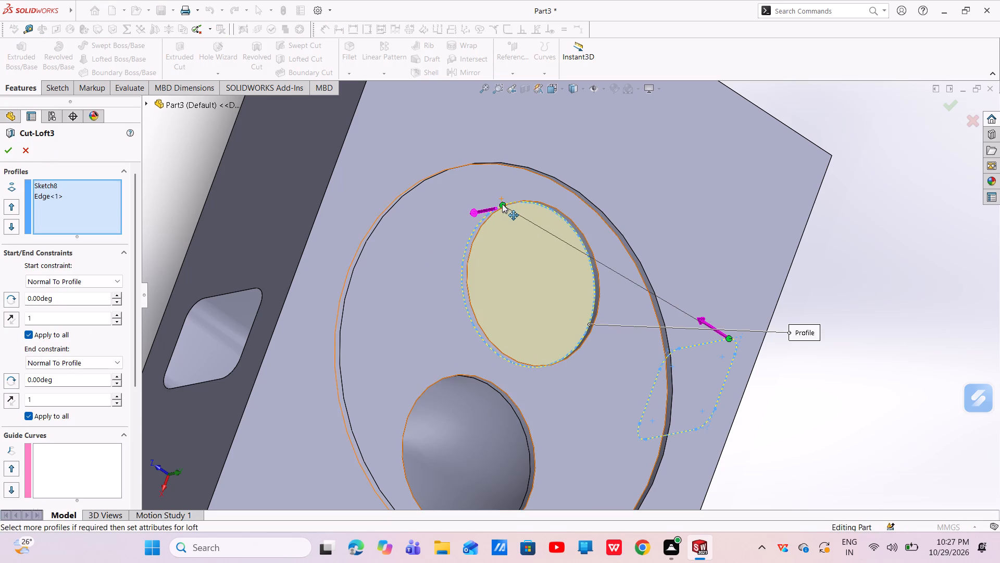
pyautogui.moveTo(502, 204); pyautogui.dragTo(508, 197)
pyautogui.moveTo(510, 201); pyautogui.dragTo(515, 195)
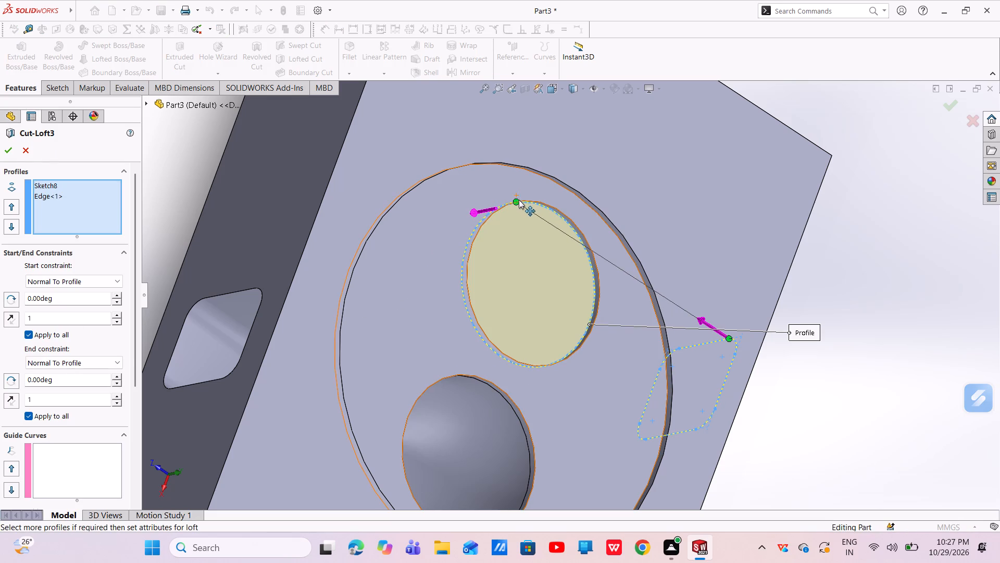
pyautogui.moveTo(516, 200); pyautogui.dragTo(522, 193)
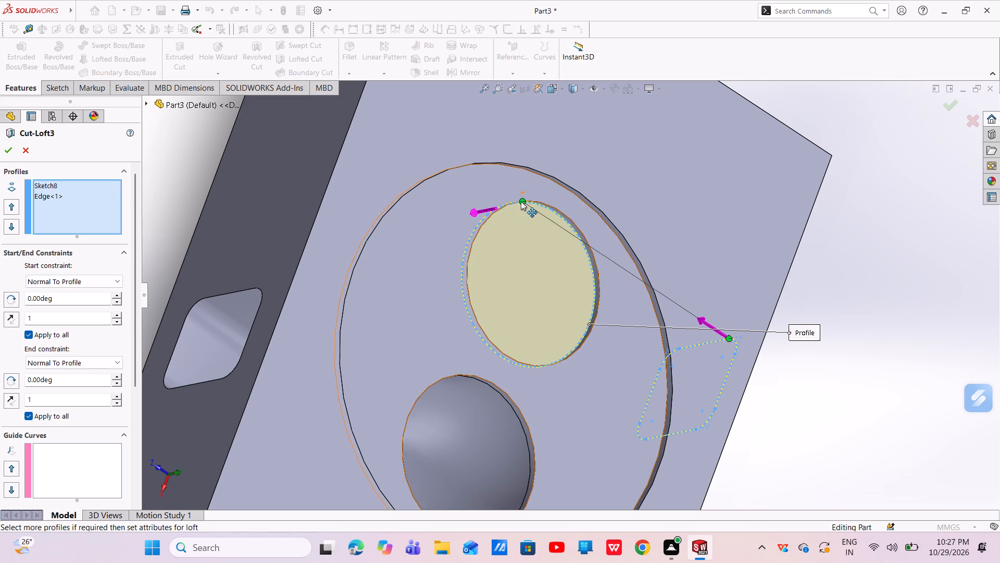
pyautogui.click(8, 151)
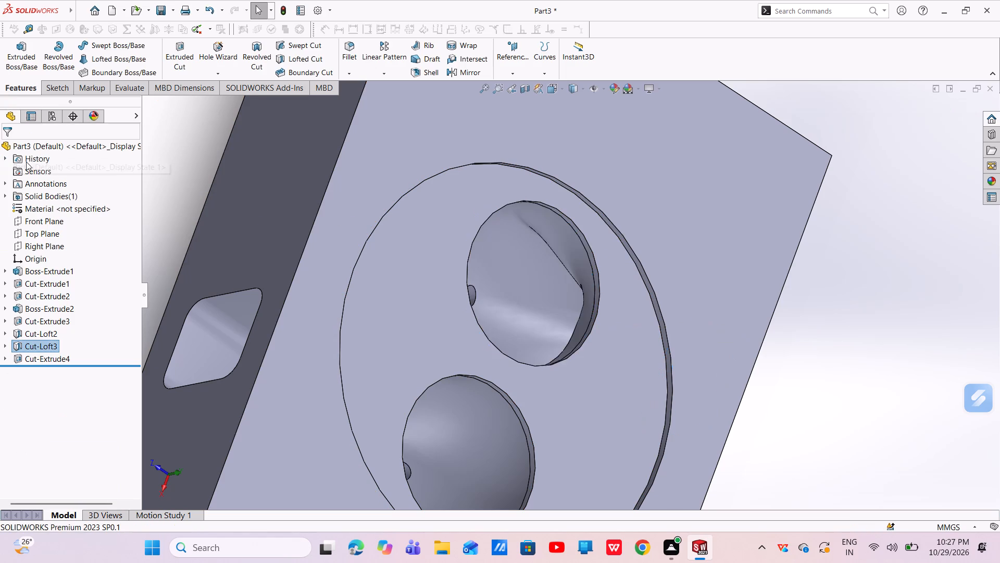
pyautogui.scroll(-4, 614, 286)
pyautogui.moveTo(549, 308); pyautogui.dragTo(510, 292, button='middle')
pyautogui.scroll(2, 498, 288)
pyautogui.scroll(-1, 499, 286)
pyautogui.scroll(2, 500, 285)
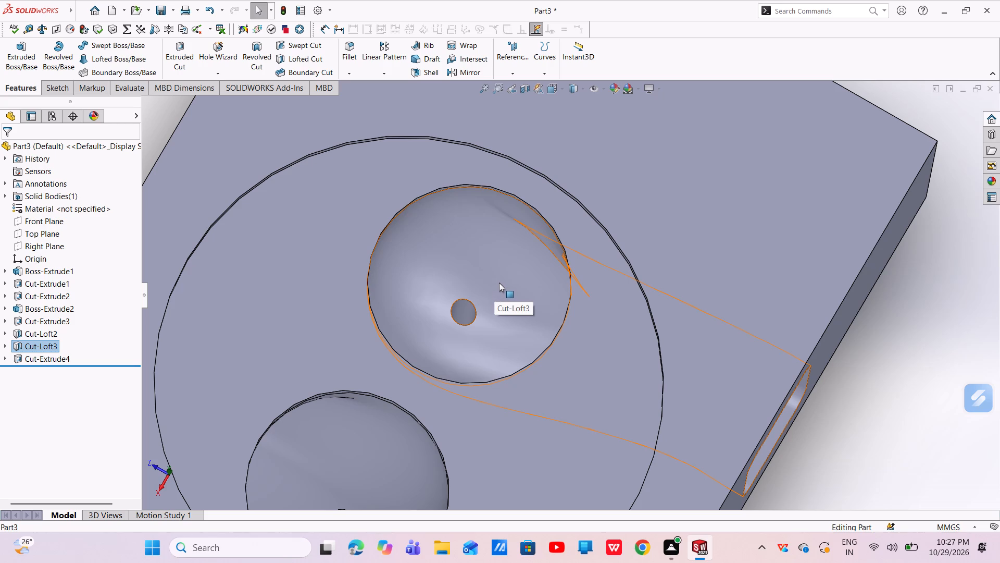
pyautogui.scroll(5, 480, 325)
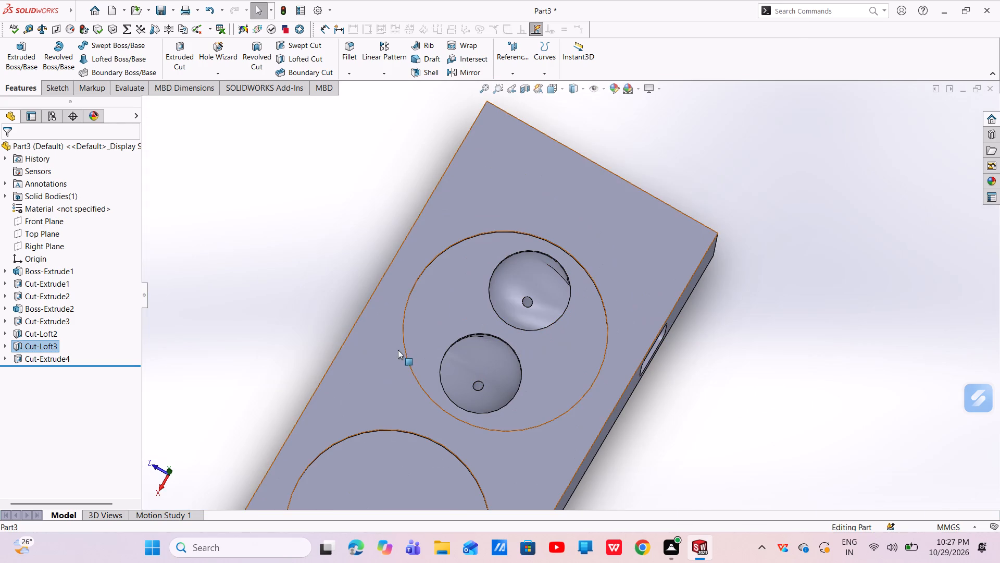
# Rebuild Cut-Loft2 with both connector ends repositioned around the circular profile and the green connector's other end moved along the side opening profile.
pyautogui.click(52, 332)
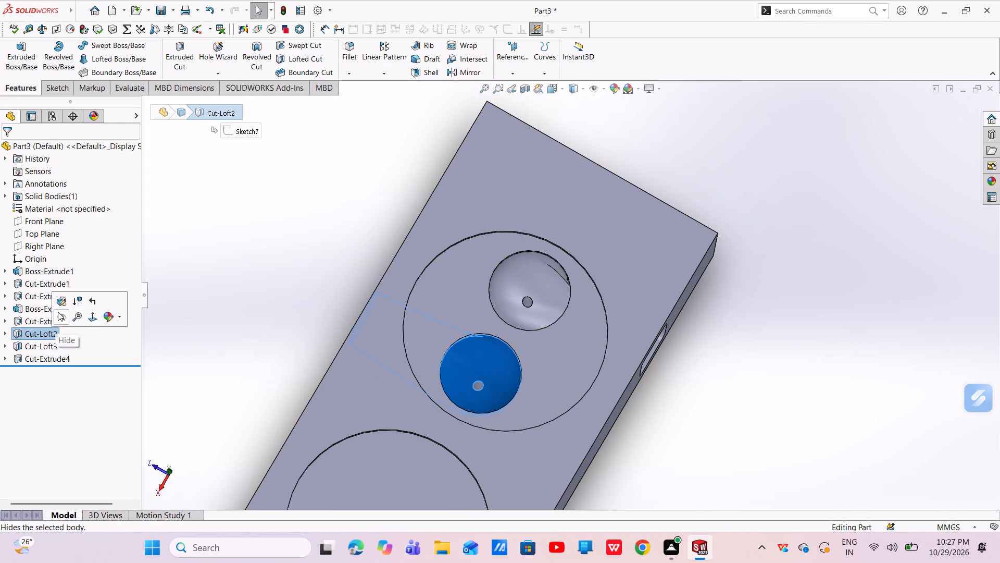
pyautogui.click(58, 301)
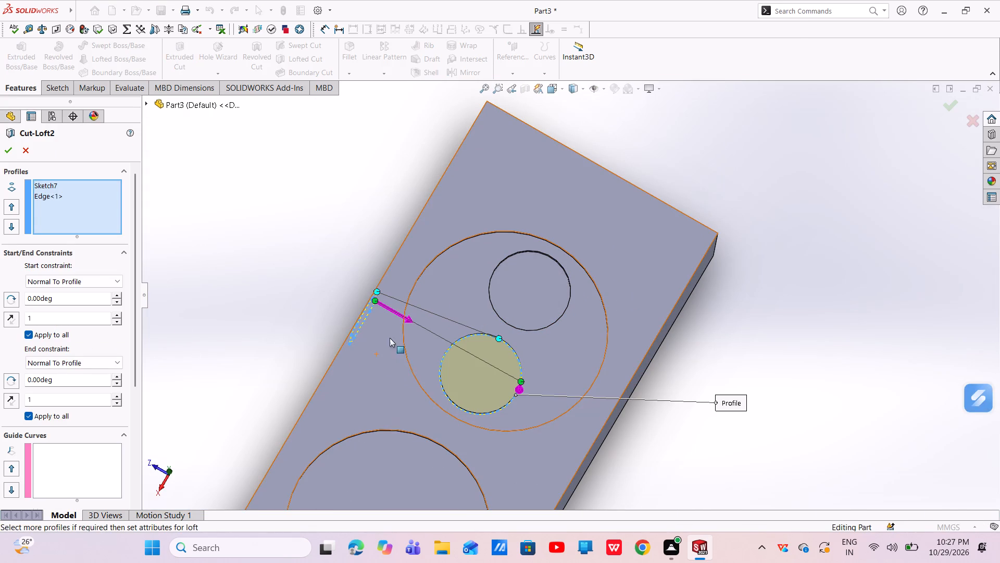
pyautogui.scroll(-4, 506, 368)
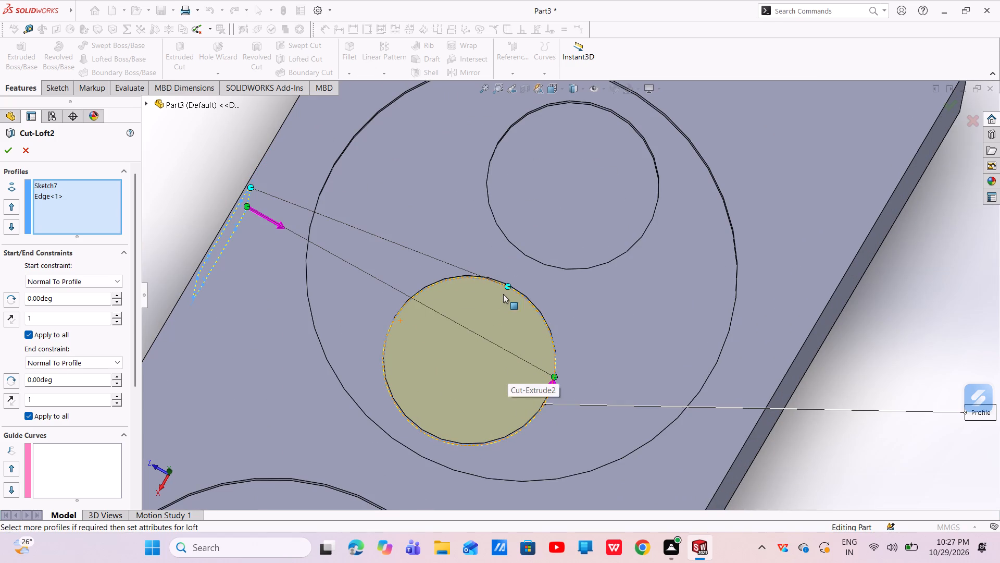
pyautogui.moveTo(507, 285); pyautogui.dragTo(551, 334)
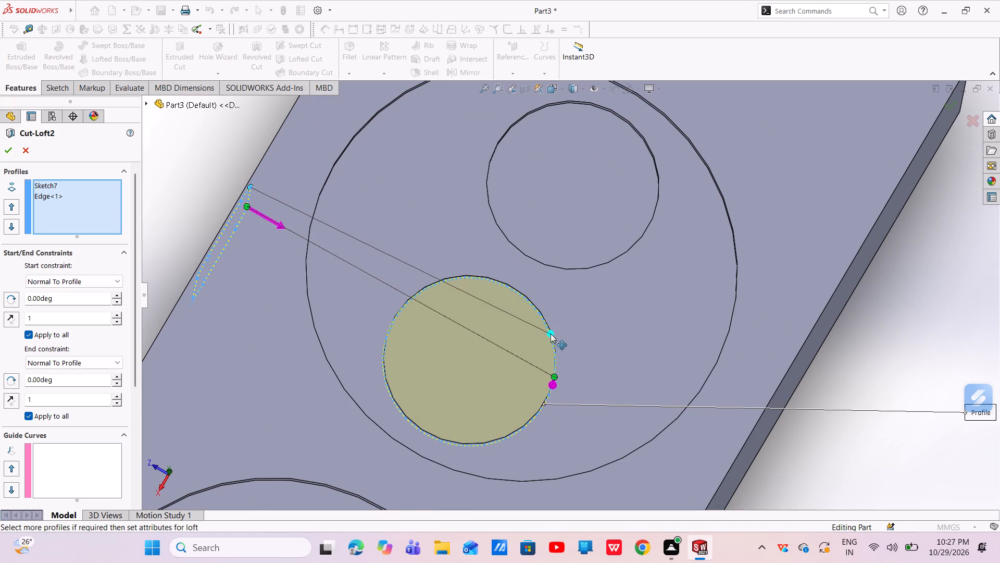
pyautogui.moveTo(555, 376); pyautogui.dragTo(533, 400)
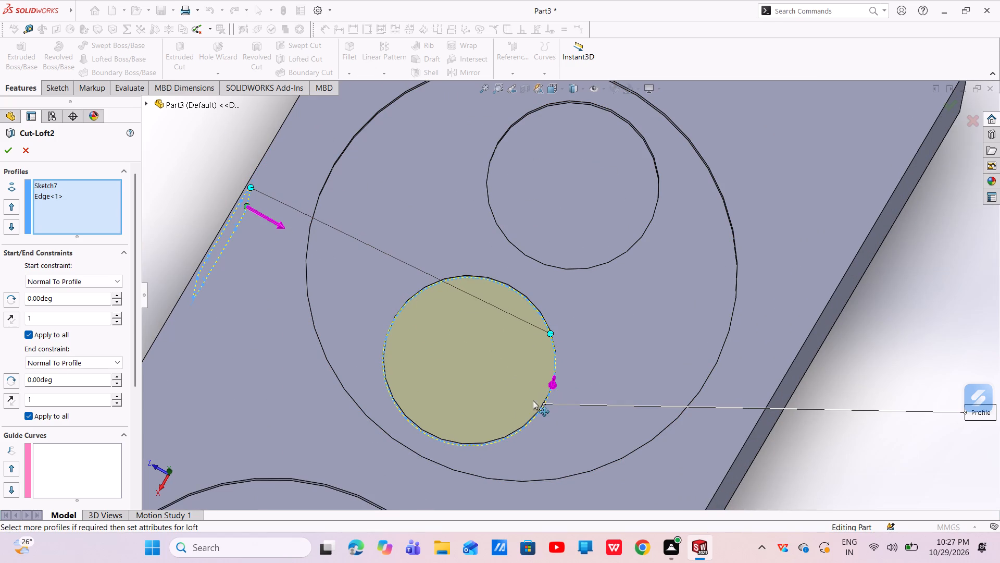
pyautogui.moveTo(533, 400); pyautogui.dragTo(473, 436)
pyautogui.moveTo(247, 206); pyautogui.dragTo(183, 271)
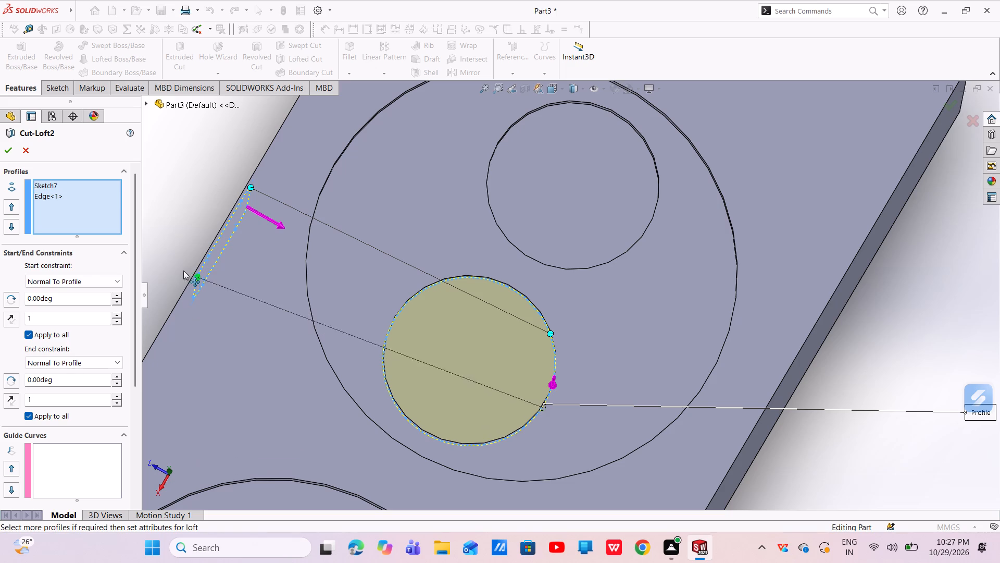
pyautogui.moveTo(183, 271); pyautogui.dragTo(195, 259)
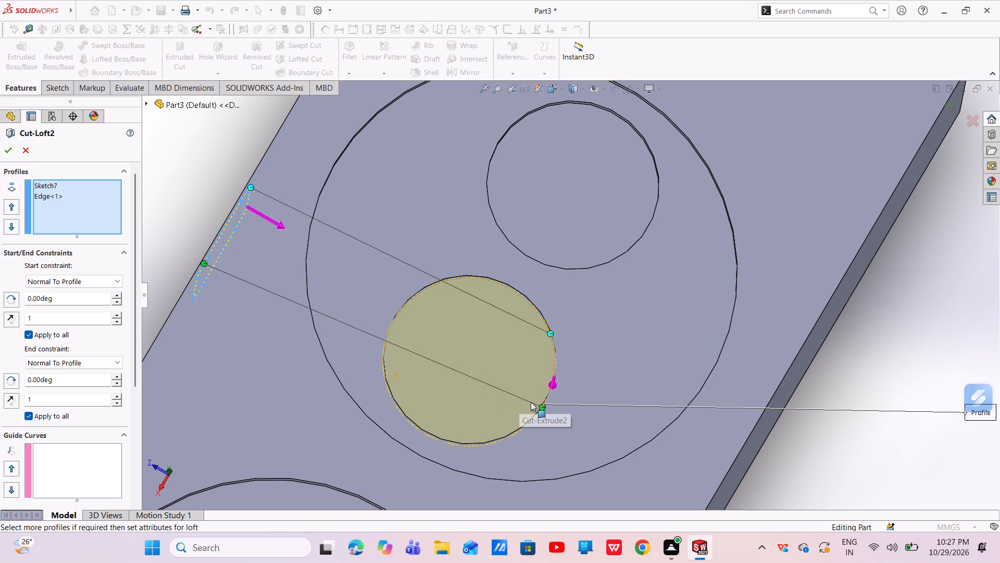
pyautogui.moveTo(539, 404); pyautogui.dragTo(501, 431)
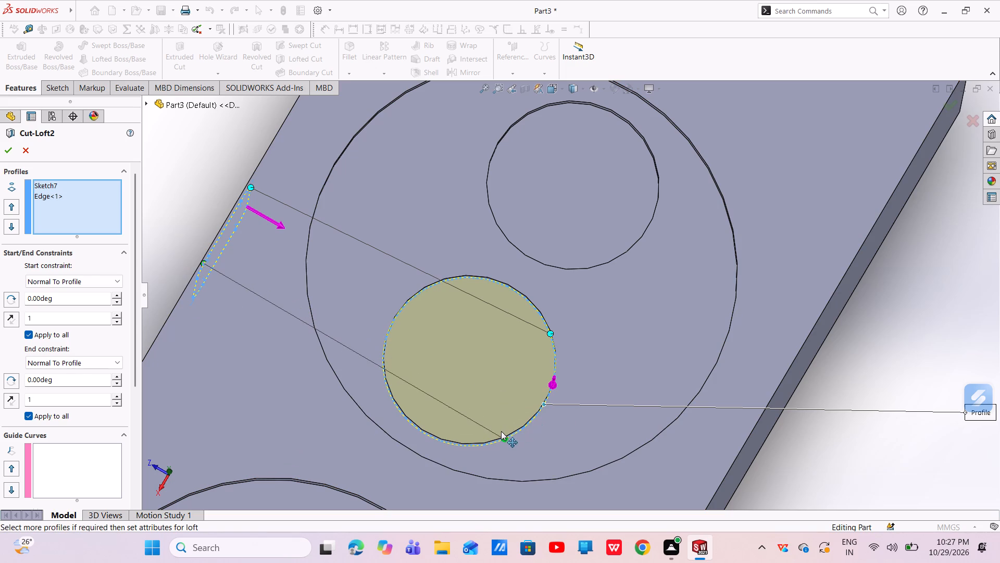
pyautogui.moveTo(501, 431); pyautogui.dragTo(505, 427)
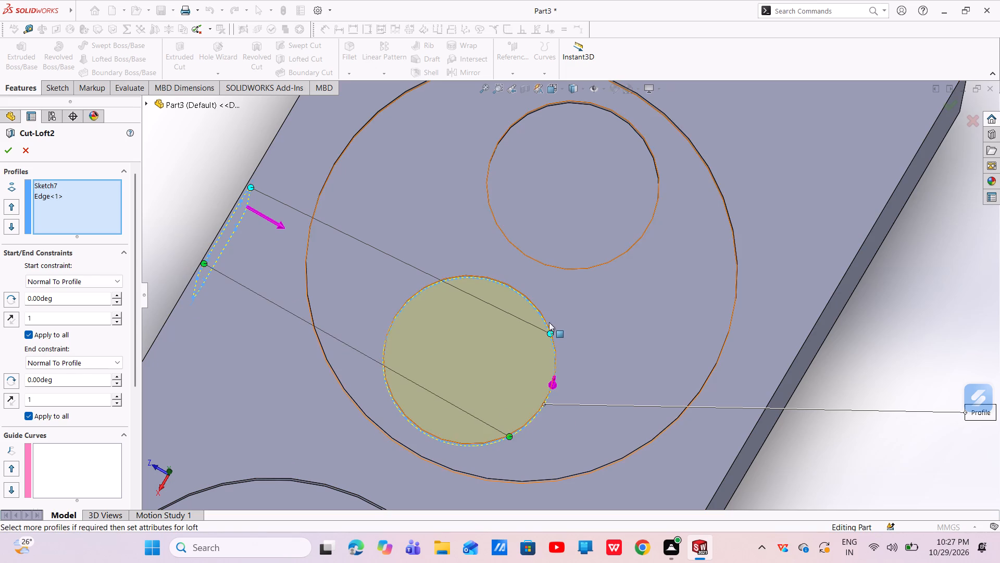
pyautogui.moveTo(551, 332); pyautogui.dragTo(558, 370)
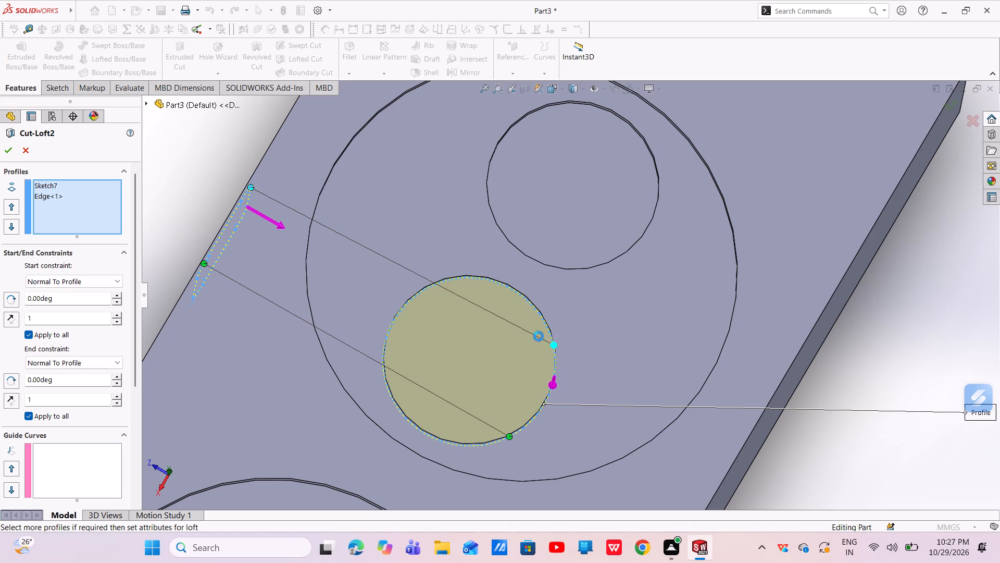
pyautogui.click(10, 154)
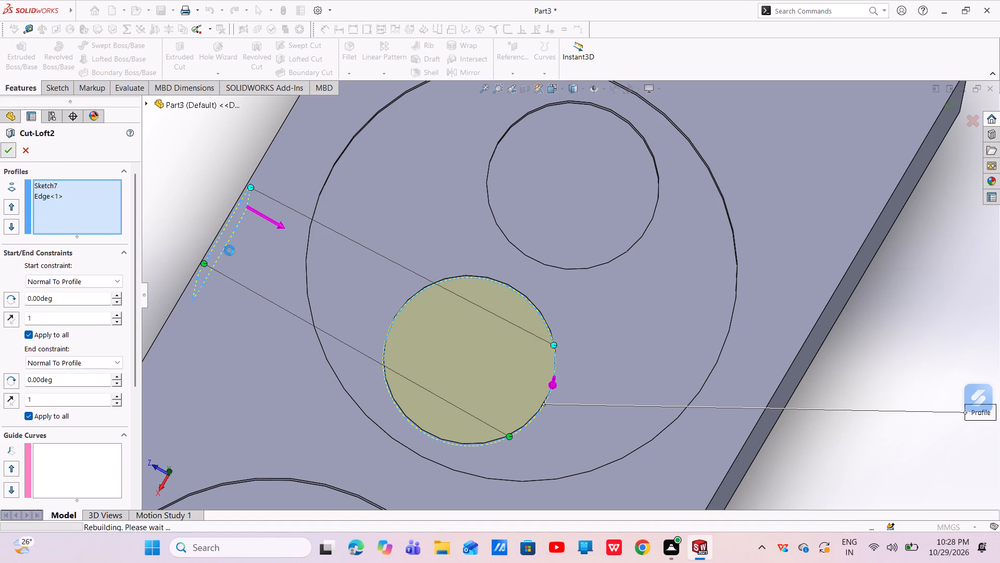
# Examine the Cut-Loft2 and Cut-Loft3 passages through the round recess and the side openings from several angles.
pyautogui.scroll(2, 373, 317)
pyautogui.moveTo(373, 315); pyautogui.dragTo(338, 252, button='middle')
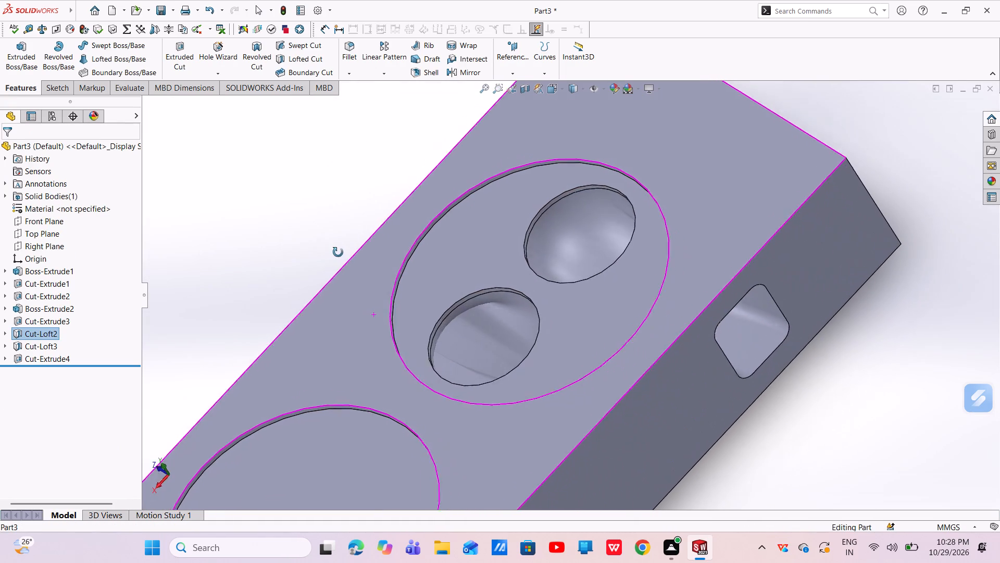
pyautogui.moveTo(338, 252); pyautogui.dragTo(321, 264, button='middle')
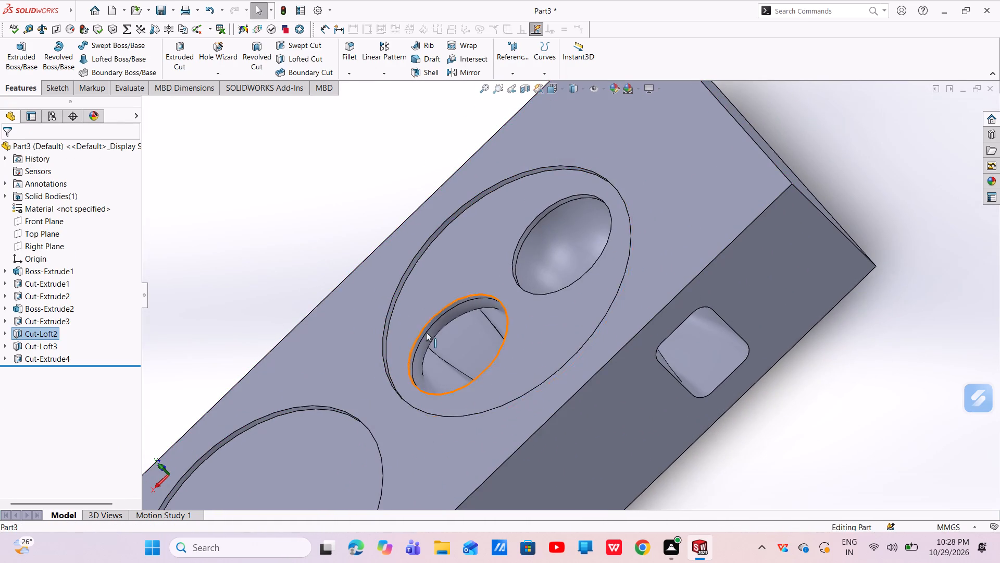
pyautogui.scroll(-3, 438, 353)
pyautogui.moveTo(468, 375); pyautogui.dragTo(577, 451, button='middle')
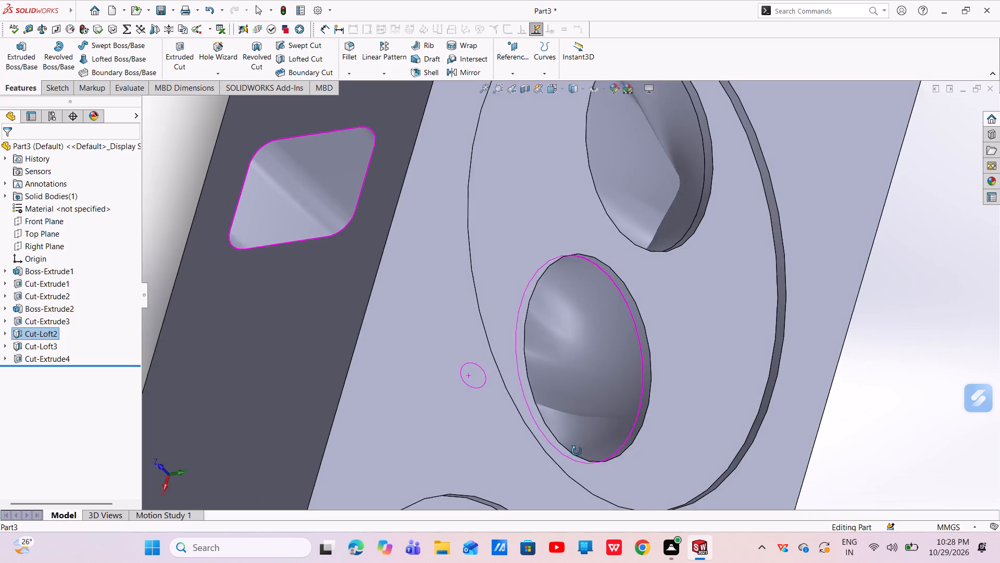
pyautogui.moveTo(577, 451); pyautogui.dragTo(627, 484, button='middle')
pyautogui.scroll(1, 614, 471)
pyautogui.scroll(2, 454, 261)
pyautogui.moveTo(471, 283); pyautogui.dragTo(427, 356, button='middle')
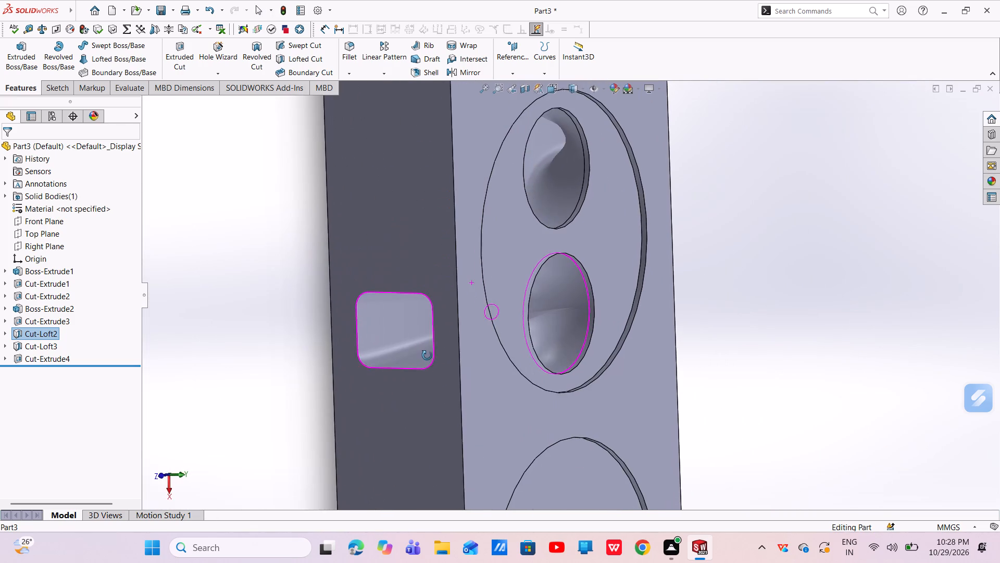
pyautogui.moveTo(427, 356); pyautogui.dragTo(423, 368, button='middle')
pyautogui.moveTo(546, 210); pyautogui.dragTo(531, 199, button='middle')
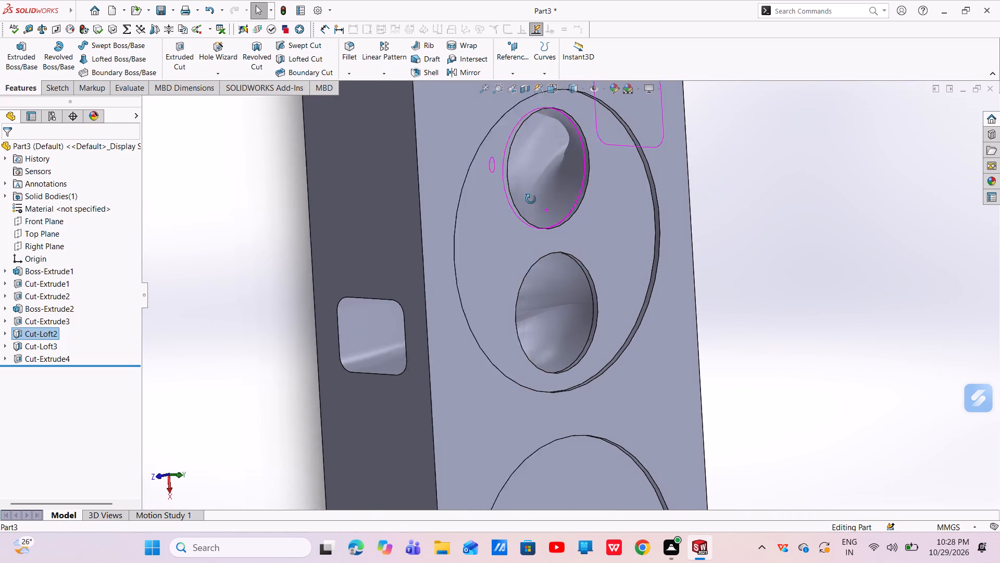
pyautogui.moveTo(531, 199); pyautogui.dragTo(506, 158, button='middle')
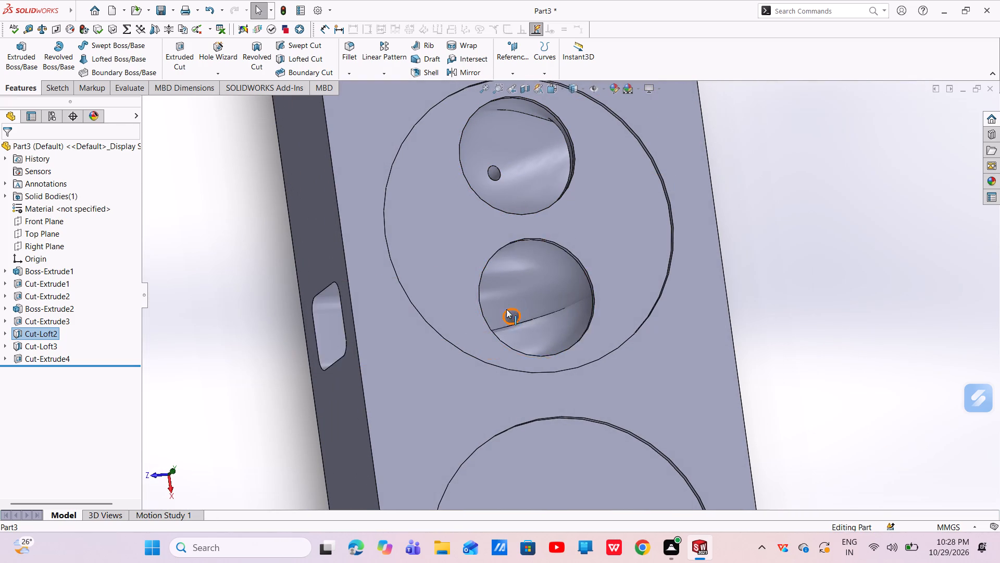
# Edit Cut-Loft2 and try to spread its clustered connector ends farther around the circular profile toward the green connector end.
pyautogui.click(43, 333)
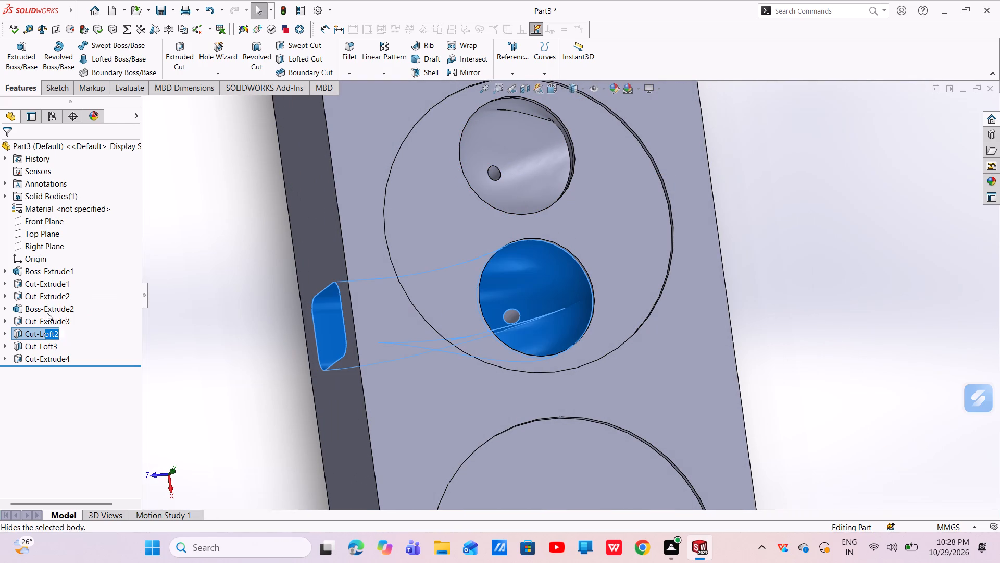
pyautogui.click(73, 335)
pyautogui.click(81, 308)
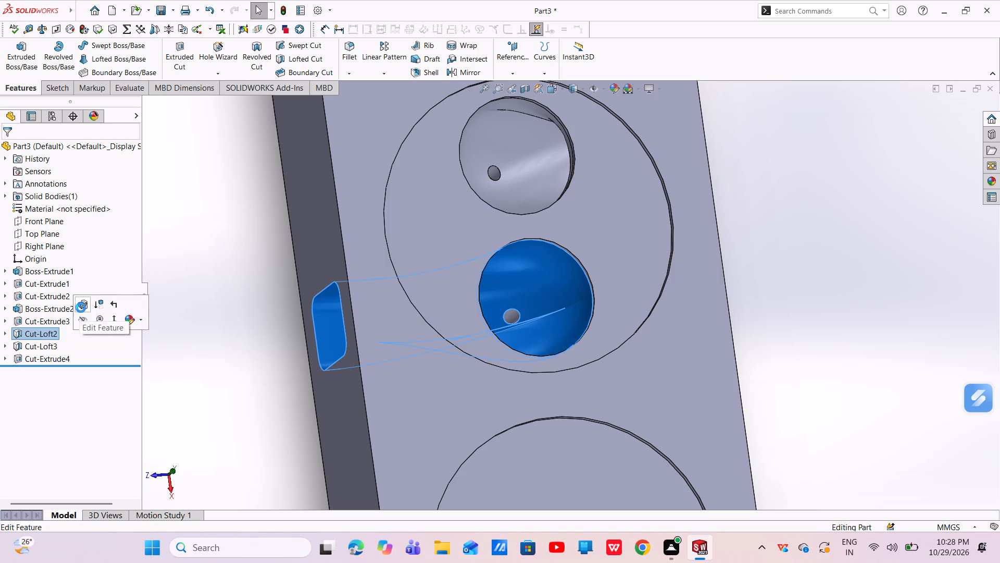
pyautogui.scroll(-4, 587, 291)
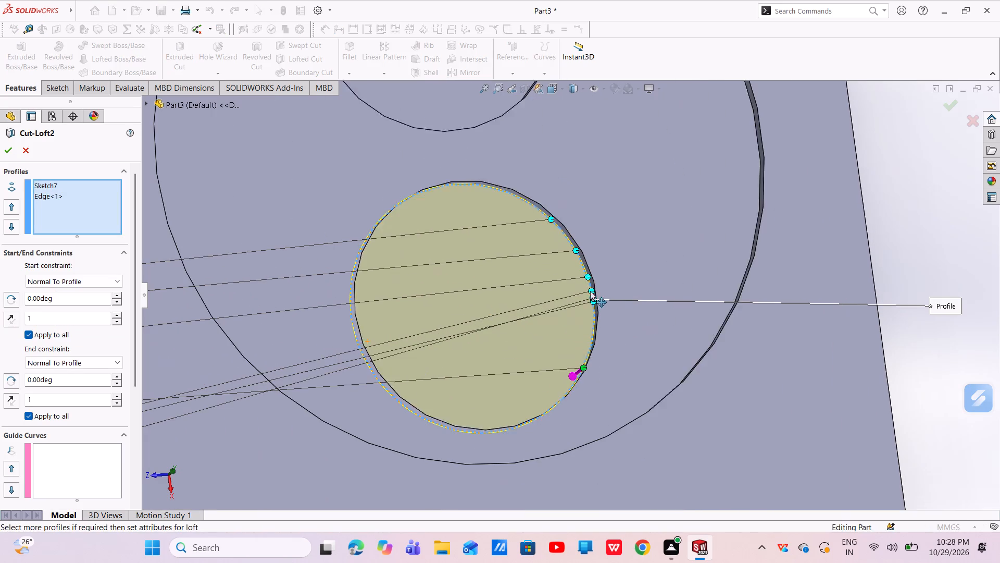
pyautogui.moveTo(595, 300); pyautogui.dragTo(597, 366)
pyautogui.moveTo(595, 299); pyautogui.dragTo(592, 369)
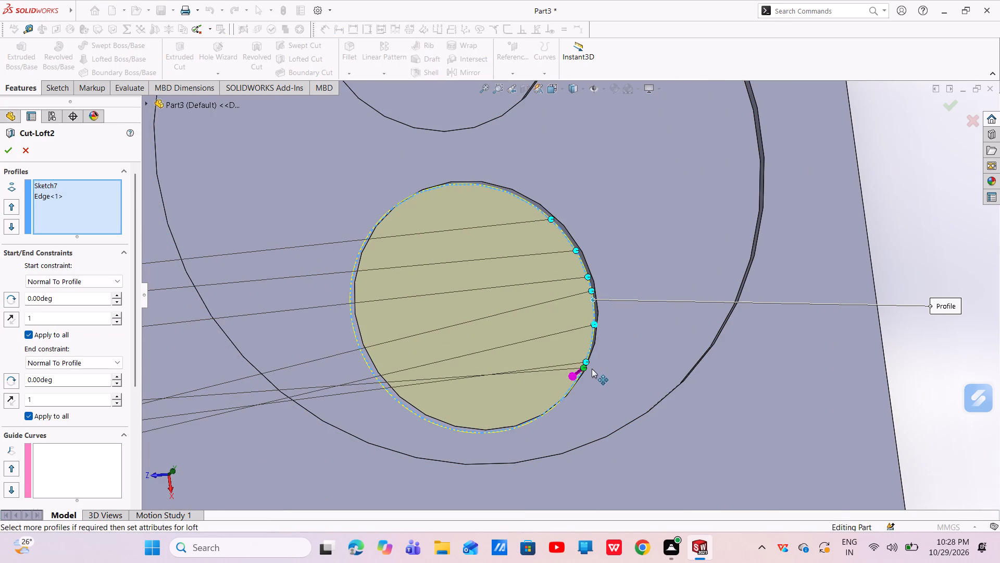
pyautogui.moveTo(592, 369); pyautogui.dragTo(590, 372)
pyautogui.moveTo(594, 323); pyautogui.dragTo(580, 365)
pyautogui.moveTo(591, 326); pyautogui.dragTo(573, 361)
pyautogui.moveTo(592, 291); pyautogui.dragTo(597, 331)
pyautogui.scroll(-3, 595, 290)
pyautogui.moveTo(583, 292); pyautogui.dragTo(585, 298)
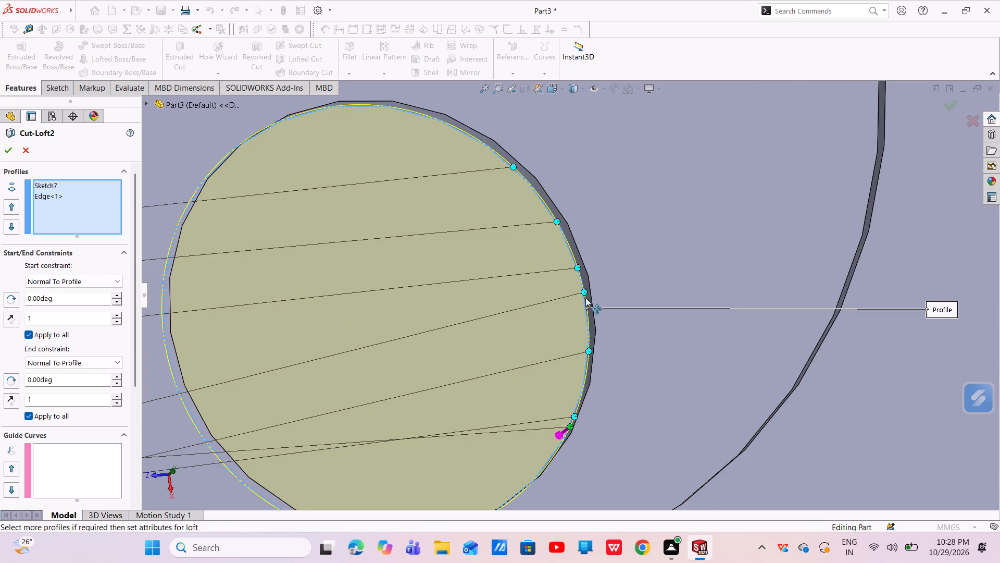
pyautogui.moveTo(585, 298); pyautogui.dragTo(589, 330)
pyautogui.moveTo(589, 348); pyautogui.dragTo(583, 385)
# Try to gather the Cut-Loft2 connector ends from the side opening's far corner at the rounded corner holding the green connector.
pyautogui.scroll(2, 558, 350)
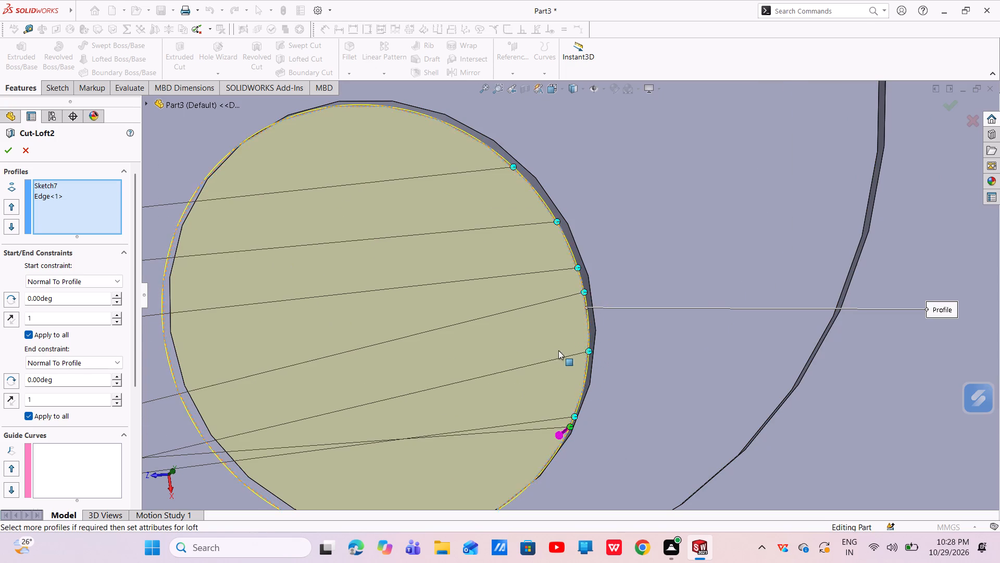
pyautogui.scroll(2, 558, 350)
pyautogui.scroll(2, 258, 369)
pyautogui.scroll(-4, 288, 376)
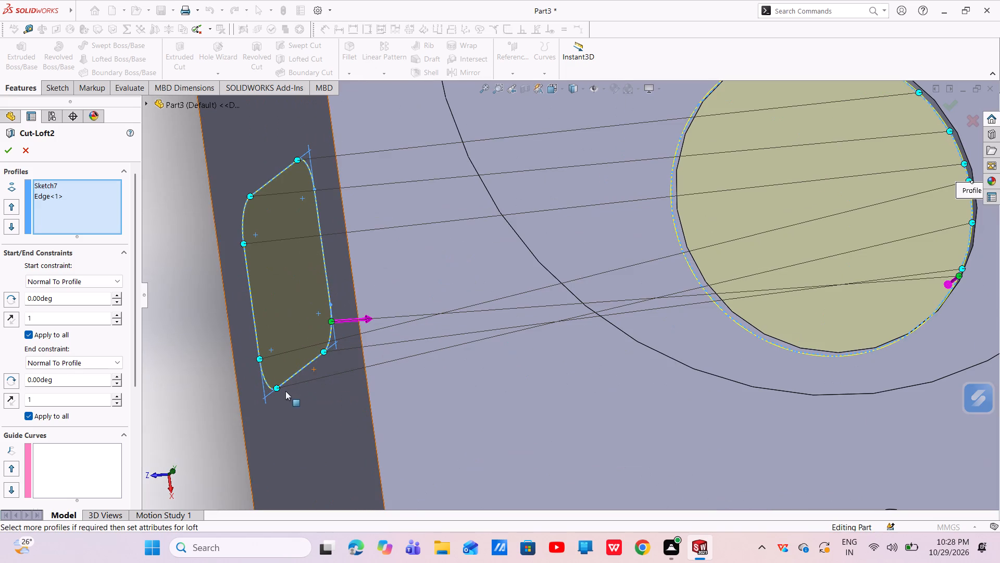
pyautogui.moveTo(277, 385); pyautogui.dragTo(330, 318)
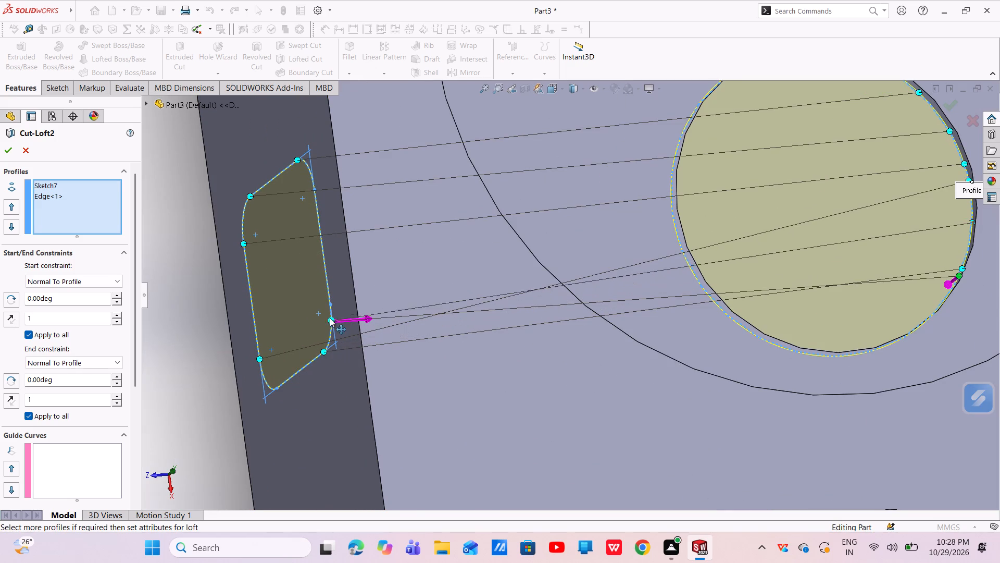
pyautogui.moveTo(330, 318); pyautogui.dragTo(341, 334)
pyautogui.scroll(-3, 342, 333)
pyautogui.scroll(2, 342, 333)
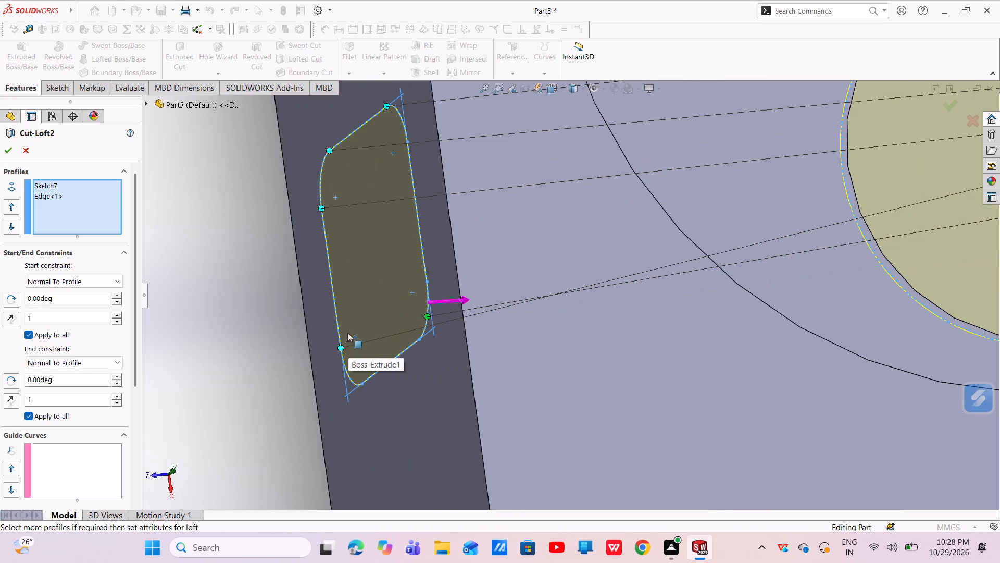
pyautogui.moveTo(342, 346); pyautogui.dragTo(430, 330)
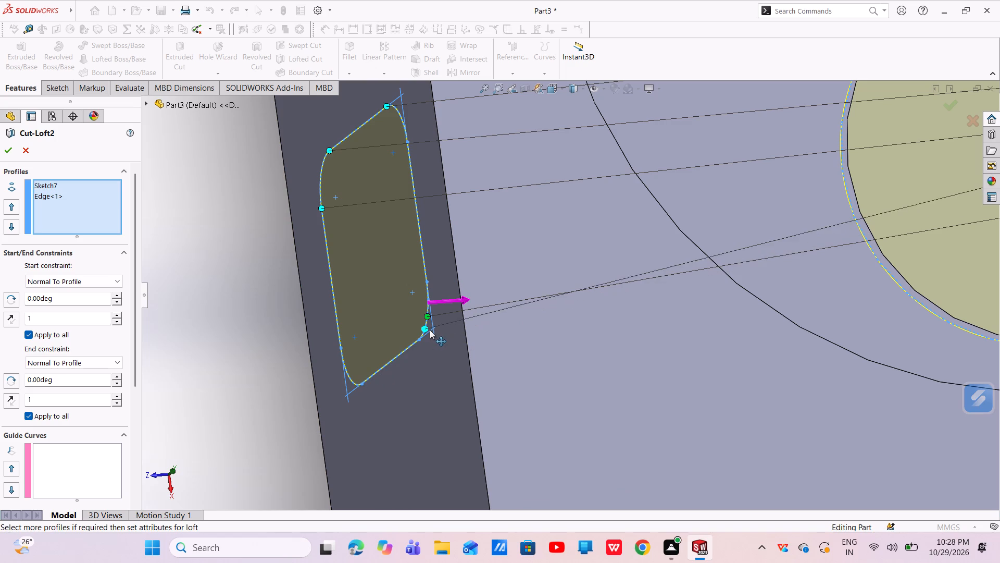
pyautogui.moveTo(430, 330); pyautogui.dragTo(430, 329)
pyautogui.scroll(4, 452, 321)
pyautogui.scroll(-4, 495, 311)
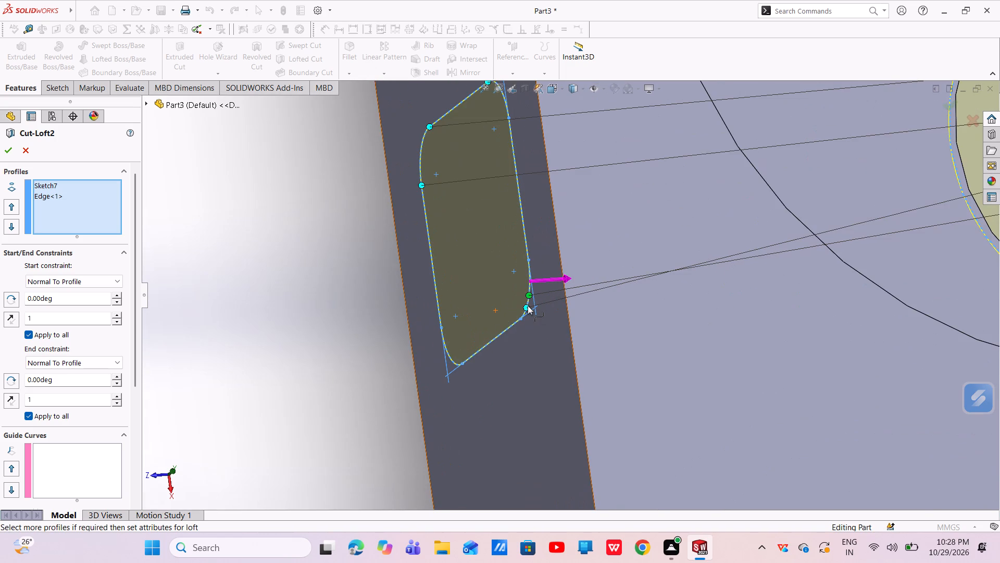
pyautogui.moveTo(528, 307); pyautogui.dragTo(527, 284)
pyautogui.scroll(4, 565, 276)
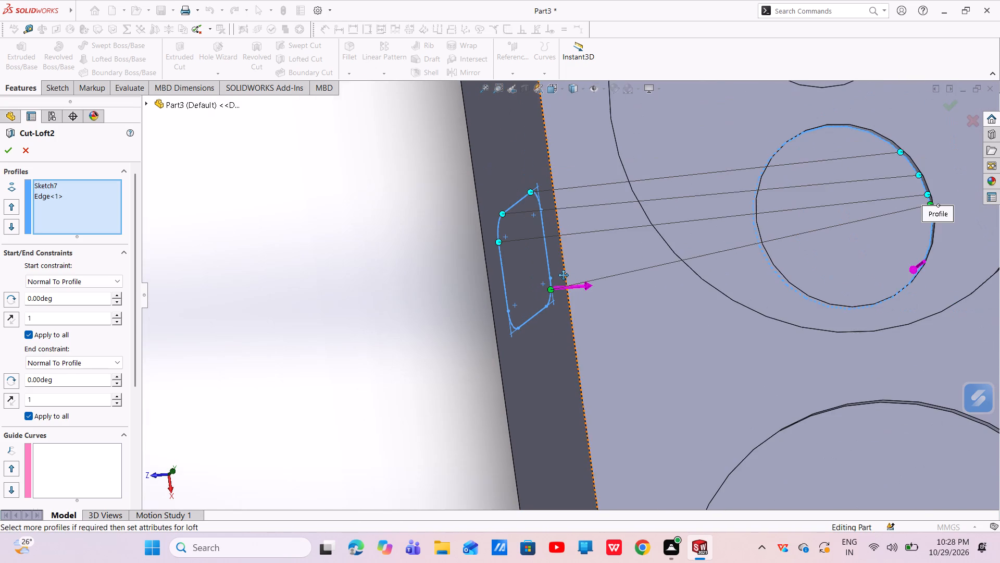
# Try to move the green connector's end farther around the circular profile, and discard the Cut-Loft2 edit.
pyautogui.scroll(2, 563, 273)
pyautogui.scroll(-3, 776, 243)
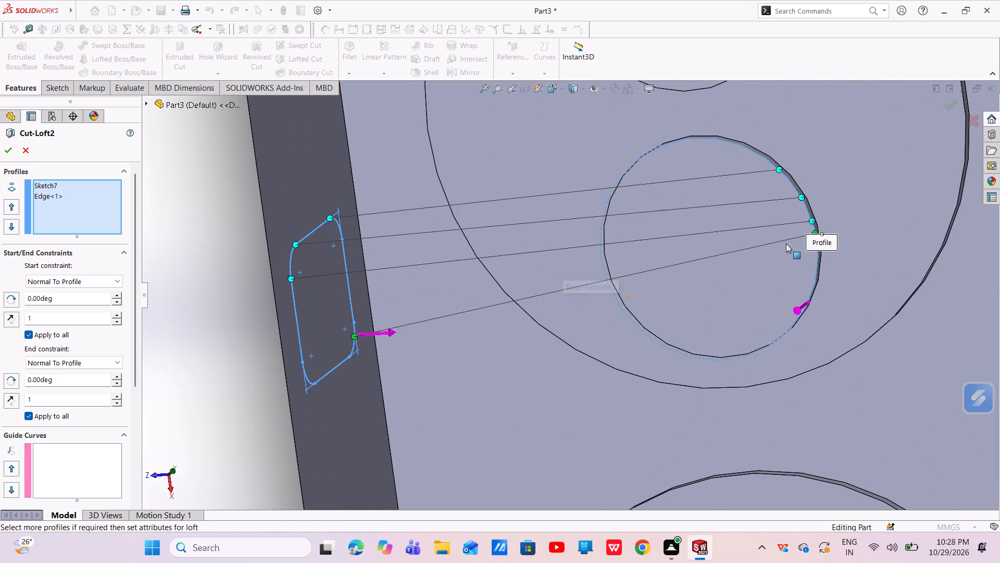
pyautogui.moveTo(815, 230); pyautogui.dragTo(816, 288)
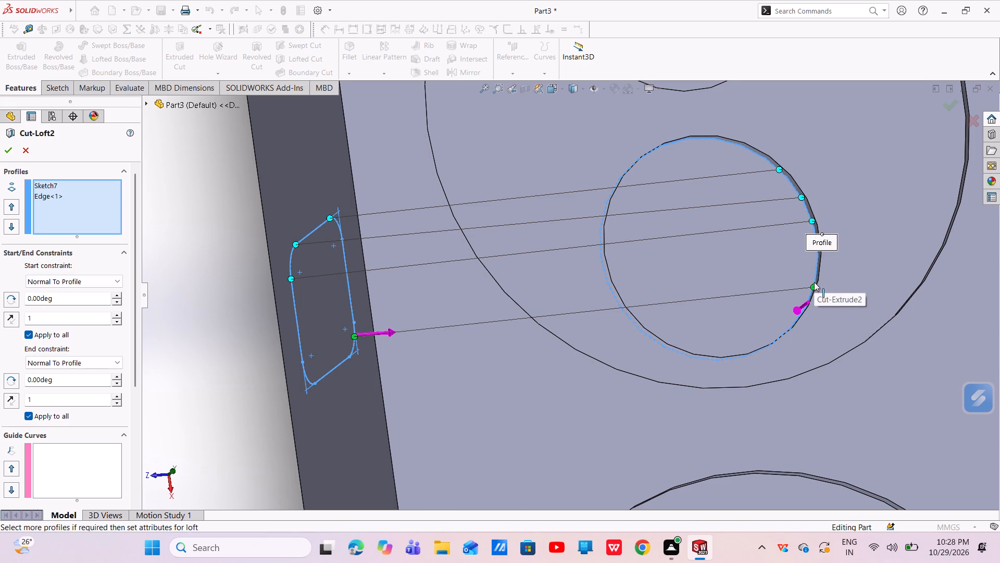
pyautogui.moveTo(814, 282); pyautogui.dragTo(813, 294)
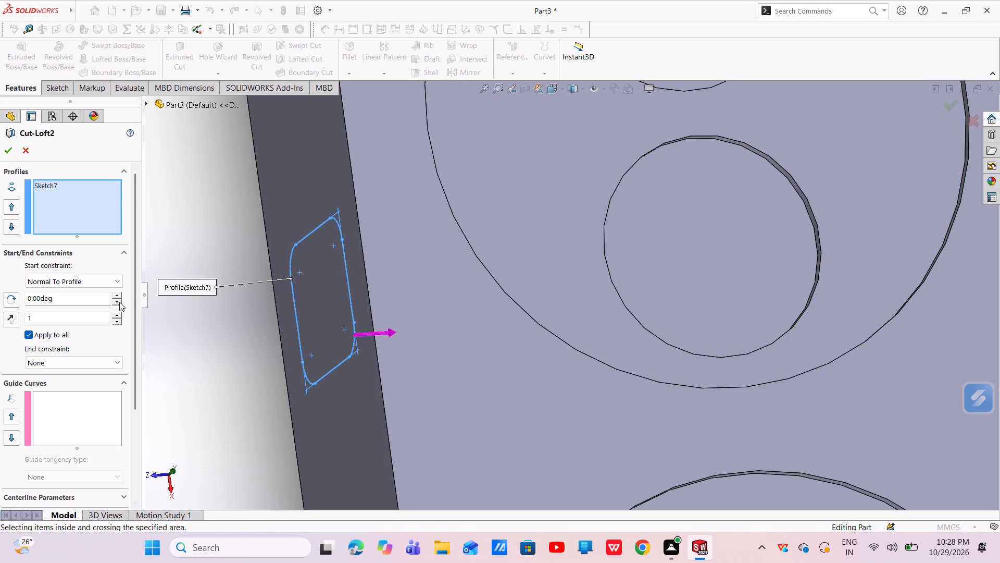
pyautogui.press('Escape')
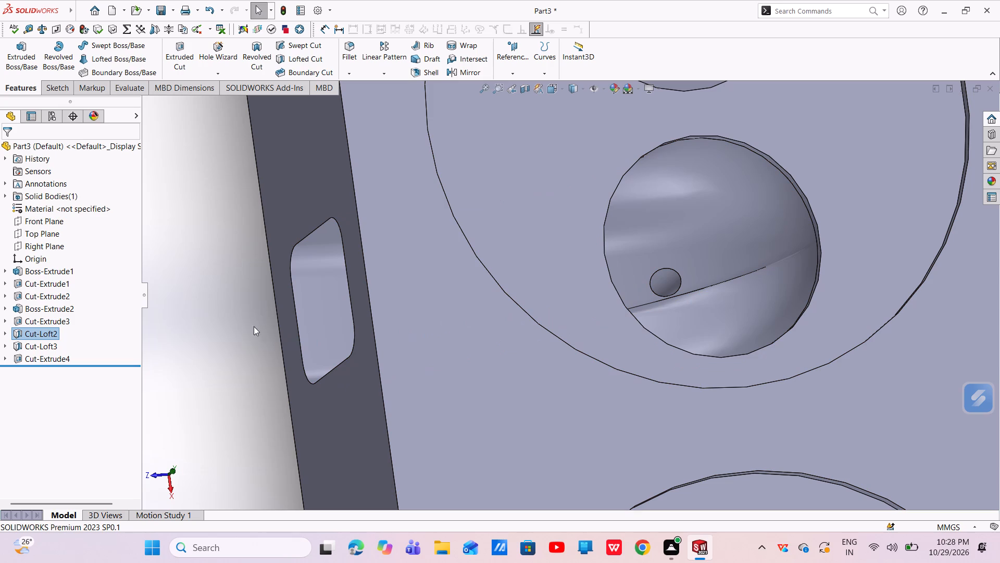
# Edit Cut-Loft2 and reposition two clustered connector ends around the circular profile toward the green connector end.
pyautogui.click(33, 332)
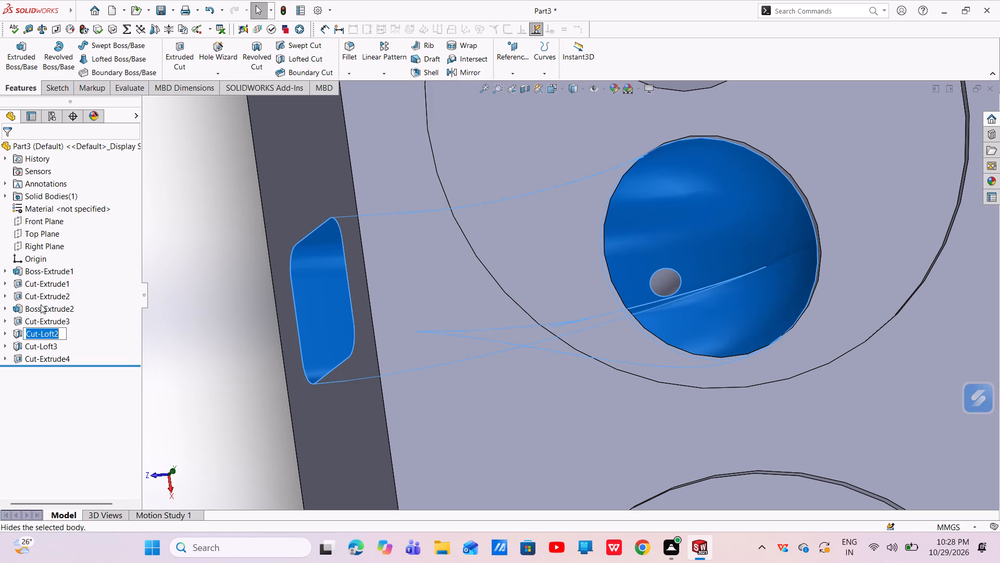
pyautogui.click(70, 330)
pyautogui.click(81, 300)
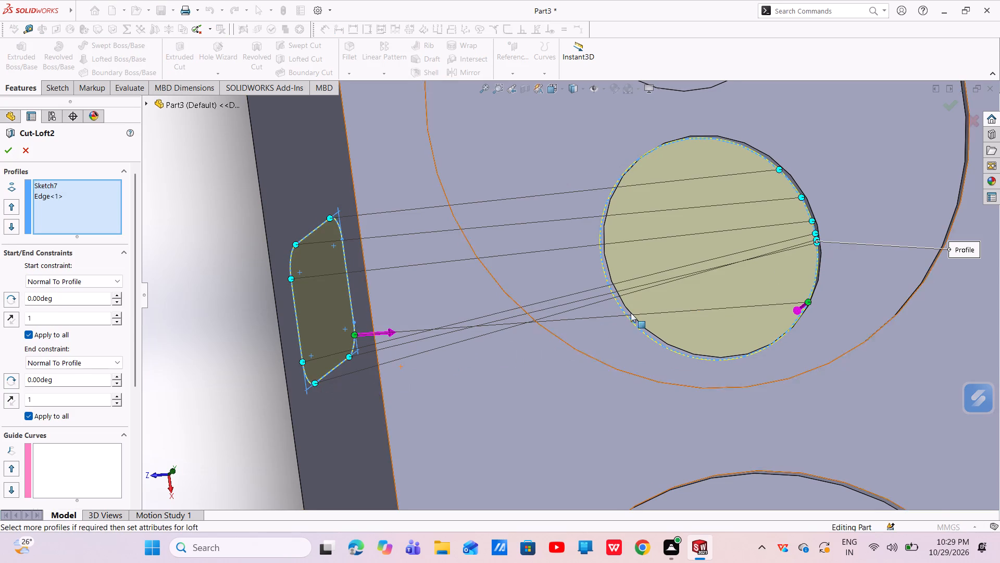
pyautogui.scroll(-4, 820, 246)
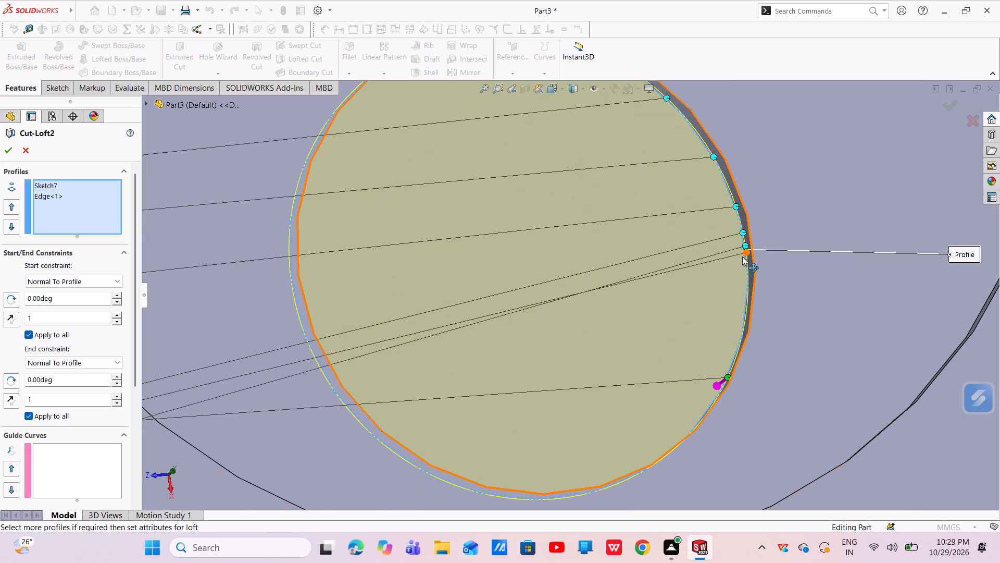
pyautogui.moveTo(745, 252); pyautogui.dragTo(731, 370)
pyautogui.moveTo(746, 244); pyautogui.dragTo(734, 370)
pyautogui.scroll(3, 746, 303)
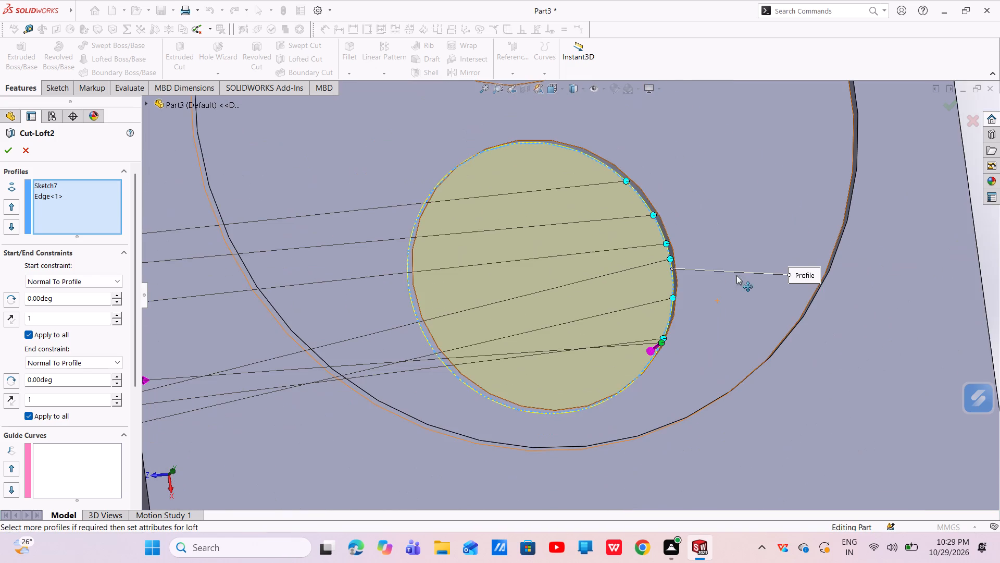
pyautogui.moveTo(671, 258); pyautogui.dragTo(672, 301)
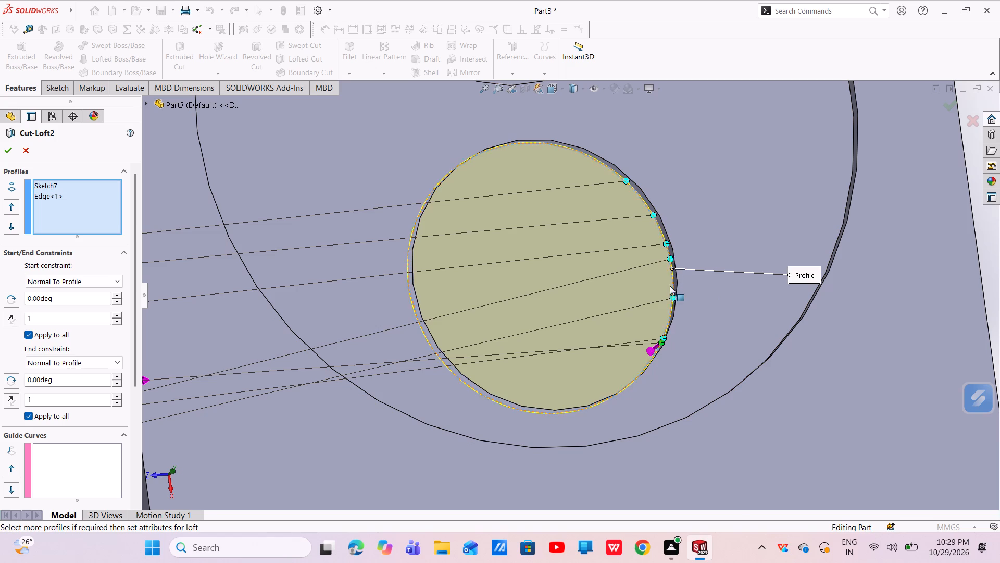
pyautogui.scroll(3, 669, 285)
pyautogui.scroll(-4, 370, 332)
# Move the side opening's far-corner connector end to the green connector's rounded corner and rebuild Cut-Loft2.
pyautogui.moveTo(413, 359); pyautogui.dragTo(470, 308, button='middle')
pyautogui.scroll(4, 352, 367)
pyautogui.scroll(-3, 405, 368)
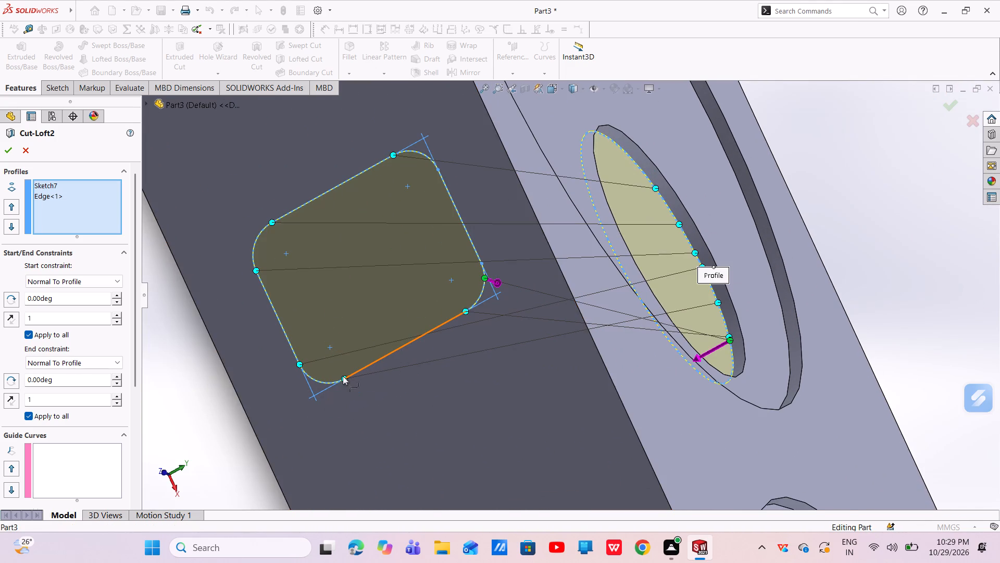
pyautogui.moveTo(301, 363); pyautogui.dragTo(402, 368)
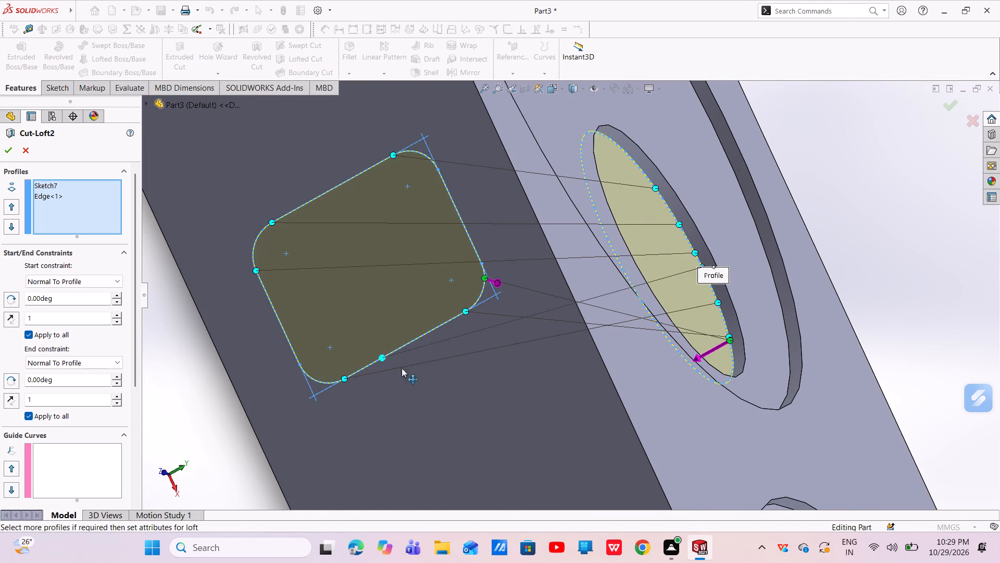
pyautogui.moveTo(402, 368); pyautogui.dragTo(482, 280)
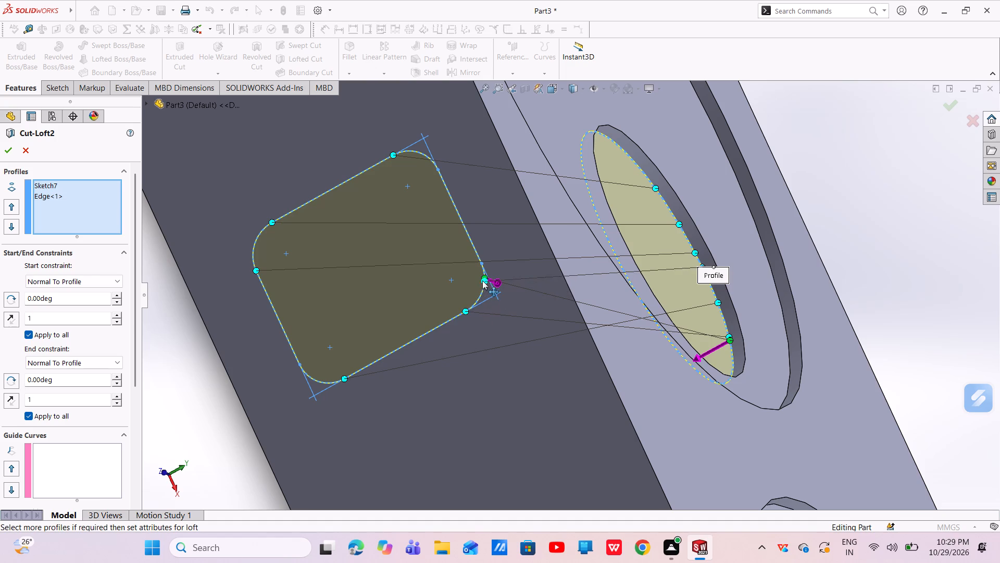
pyautogui.moveTo(482, 280); pyautogui.dragTo(482, 278)
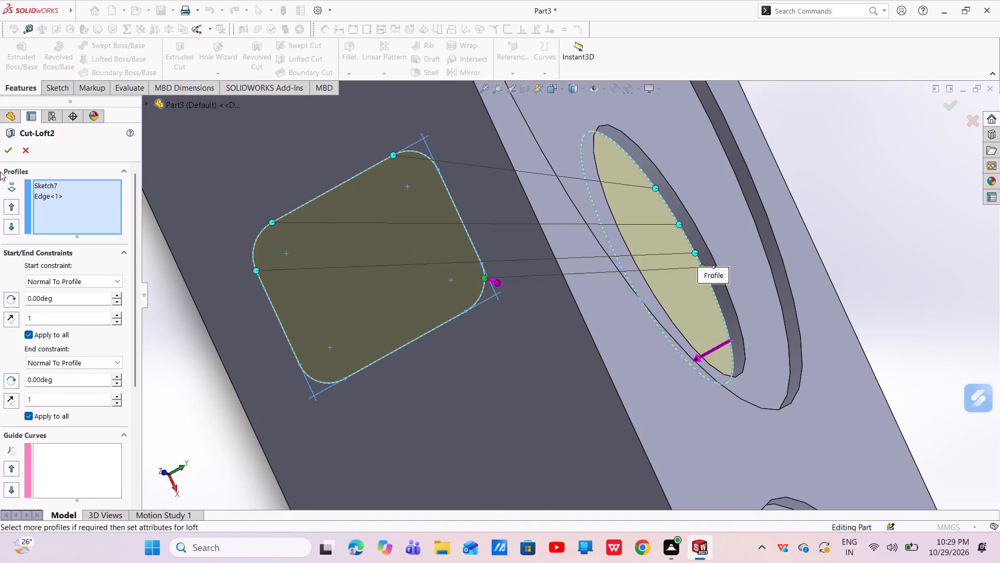
pyautogui.click(10, 150)
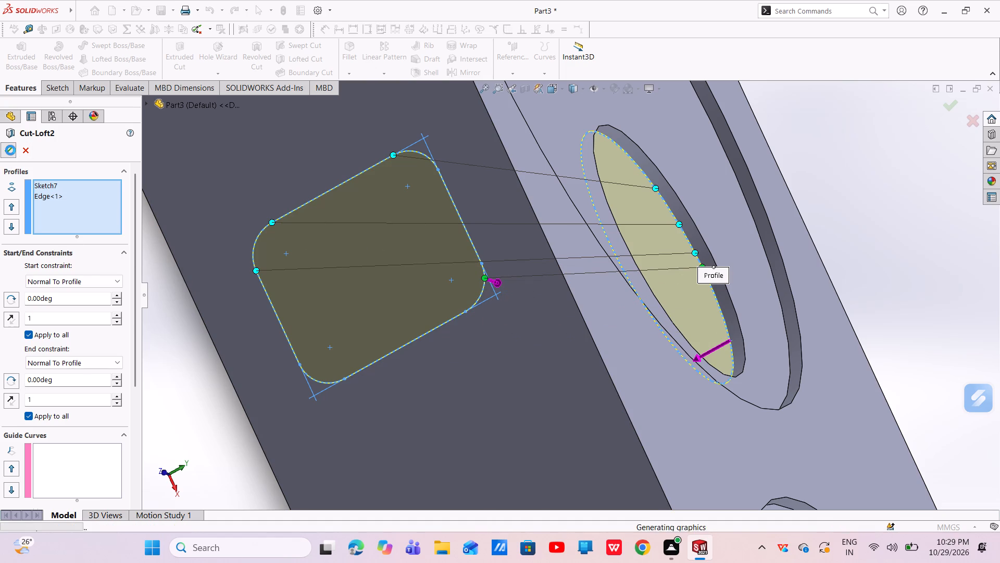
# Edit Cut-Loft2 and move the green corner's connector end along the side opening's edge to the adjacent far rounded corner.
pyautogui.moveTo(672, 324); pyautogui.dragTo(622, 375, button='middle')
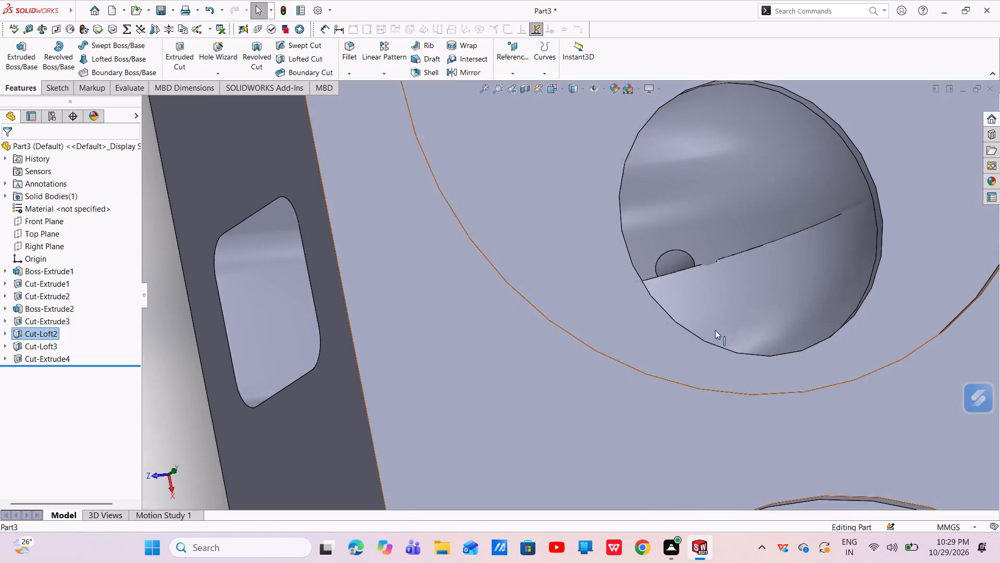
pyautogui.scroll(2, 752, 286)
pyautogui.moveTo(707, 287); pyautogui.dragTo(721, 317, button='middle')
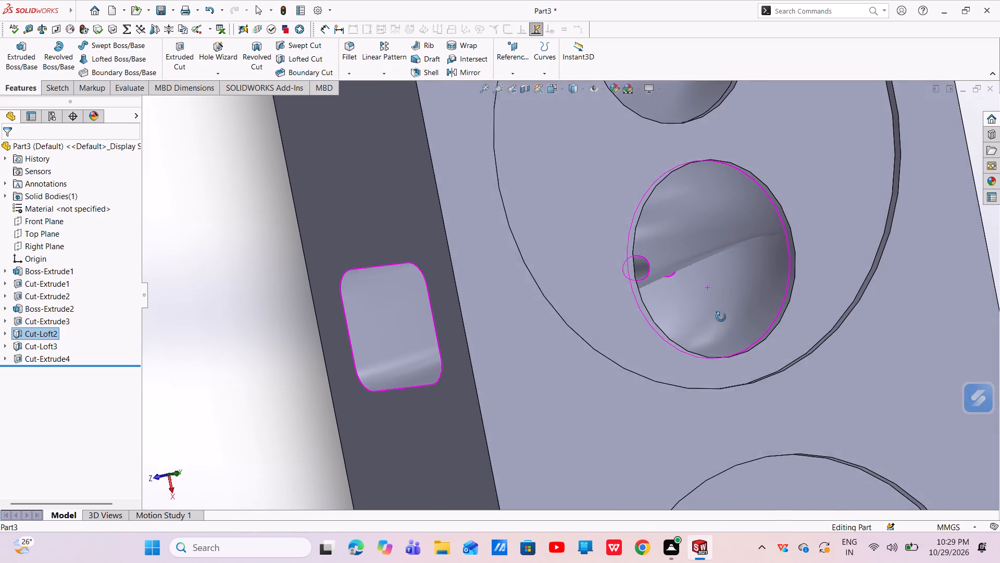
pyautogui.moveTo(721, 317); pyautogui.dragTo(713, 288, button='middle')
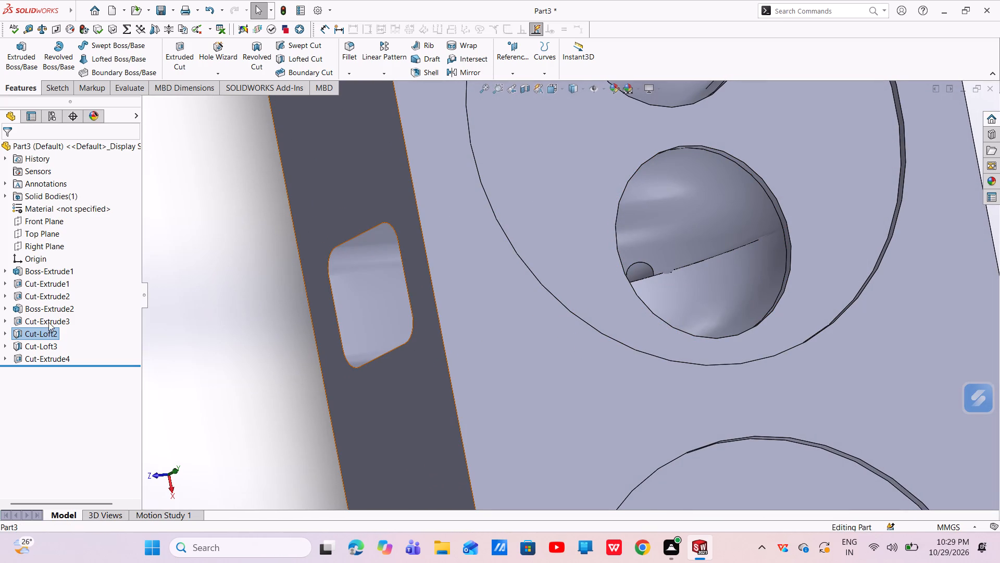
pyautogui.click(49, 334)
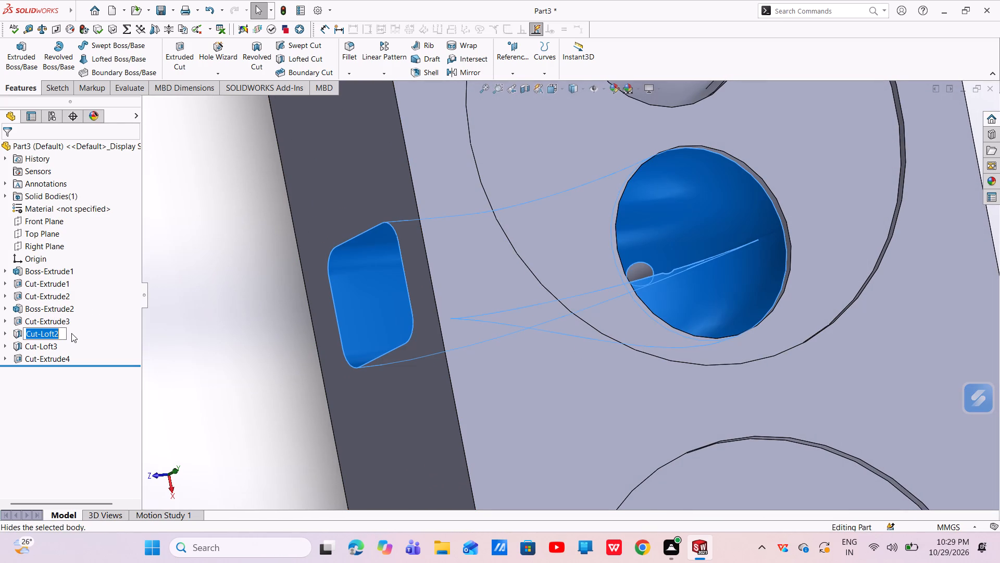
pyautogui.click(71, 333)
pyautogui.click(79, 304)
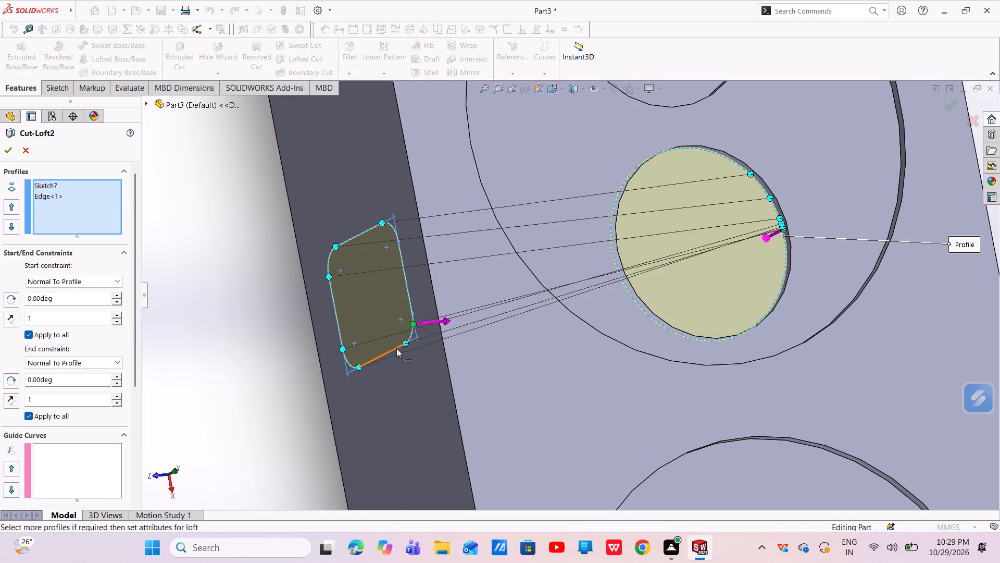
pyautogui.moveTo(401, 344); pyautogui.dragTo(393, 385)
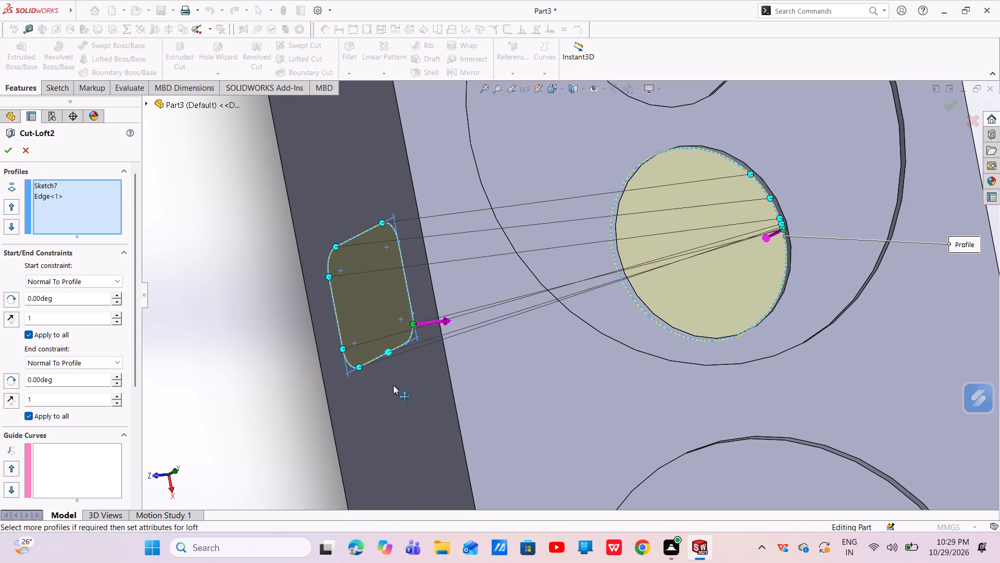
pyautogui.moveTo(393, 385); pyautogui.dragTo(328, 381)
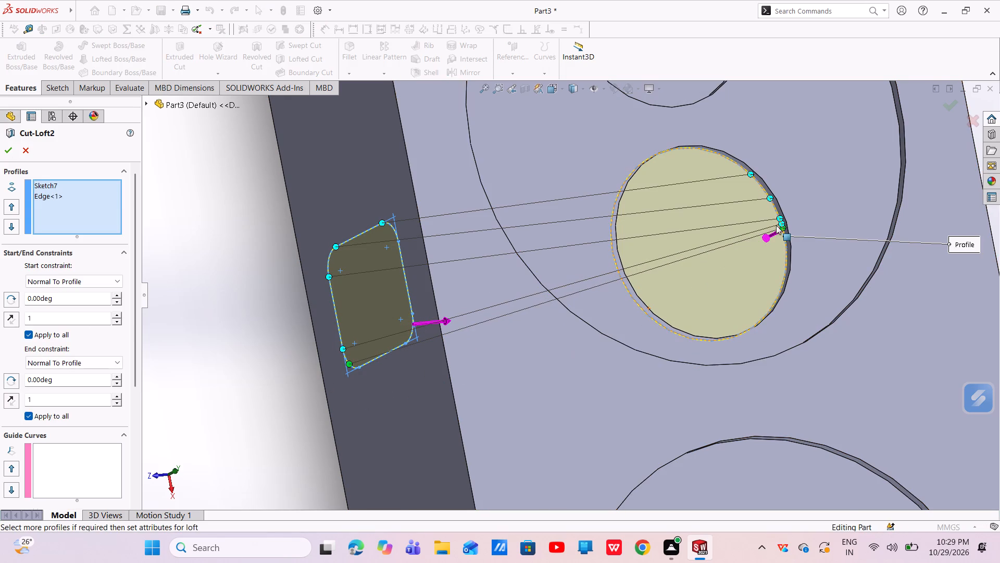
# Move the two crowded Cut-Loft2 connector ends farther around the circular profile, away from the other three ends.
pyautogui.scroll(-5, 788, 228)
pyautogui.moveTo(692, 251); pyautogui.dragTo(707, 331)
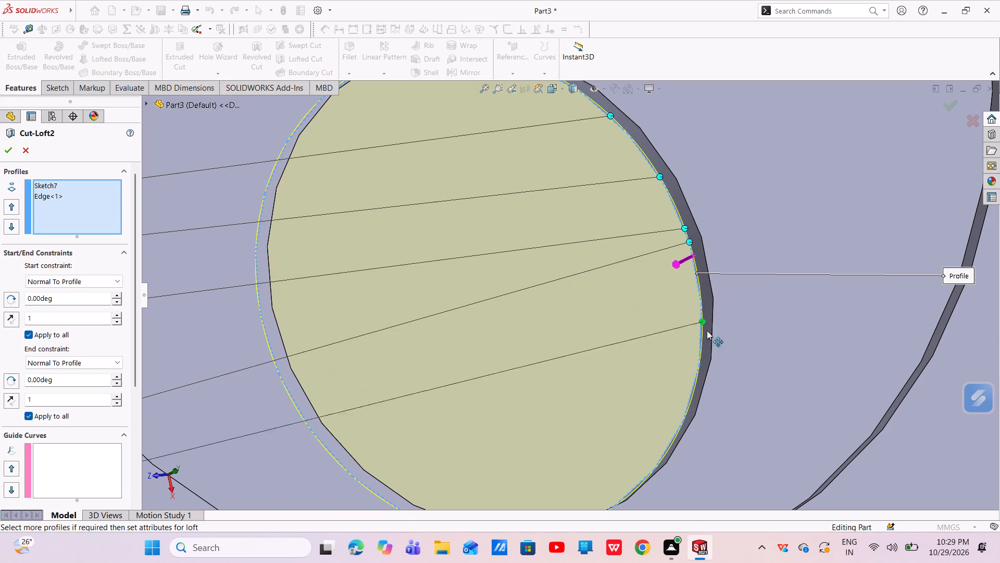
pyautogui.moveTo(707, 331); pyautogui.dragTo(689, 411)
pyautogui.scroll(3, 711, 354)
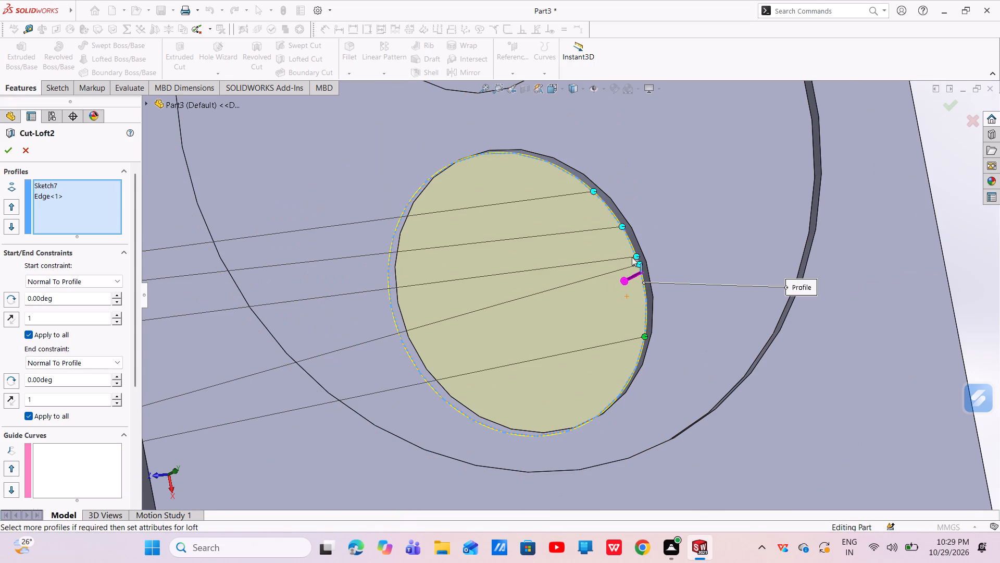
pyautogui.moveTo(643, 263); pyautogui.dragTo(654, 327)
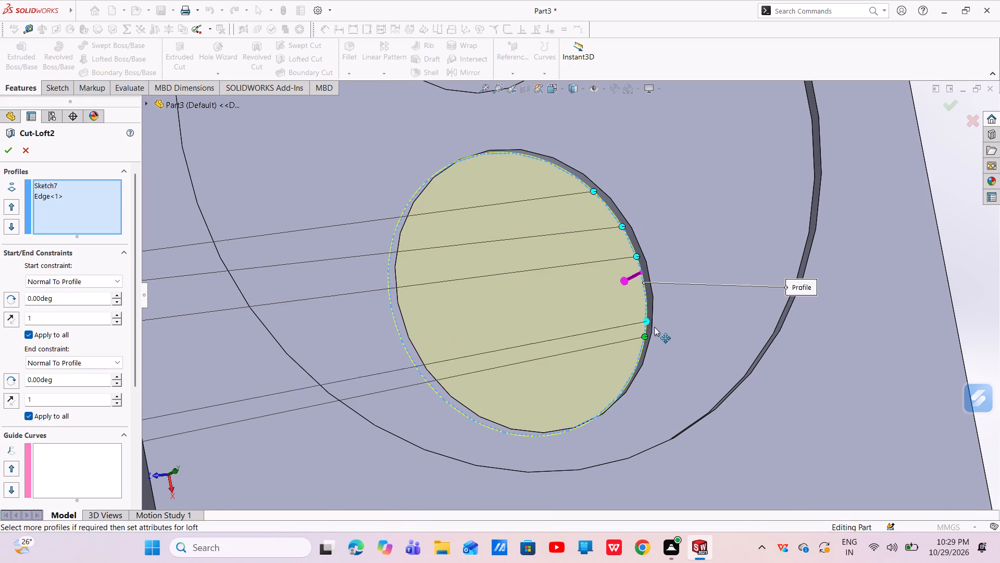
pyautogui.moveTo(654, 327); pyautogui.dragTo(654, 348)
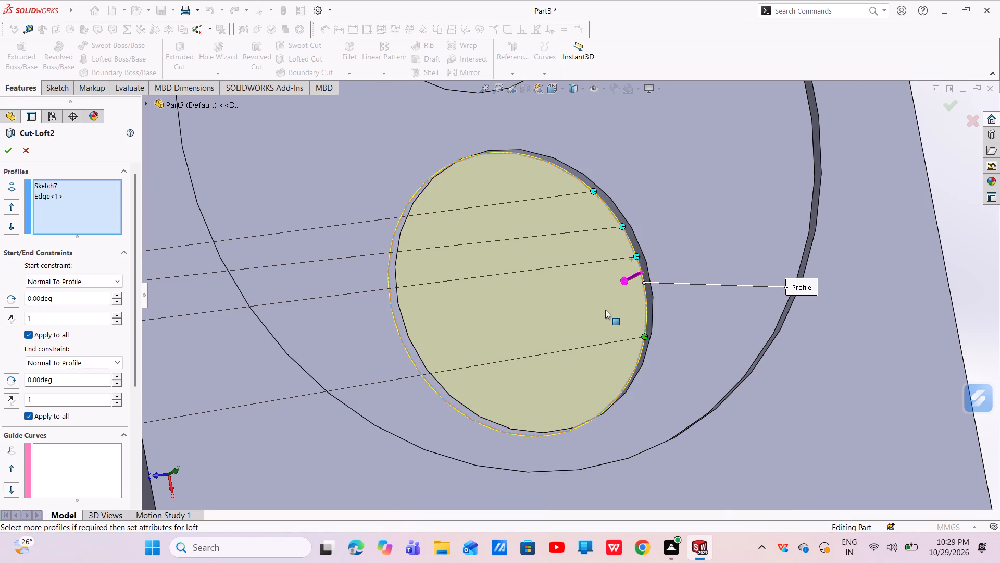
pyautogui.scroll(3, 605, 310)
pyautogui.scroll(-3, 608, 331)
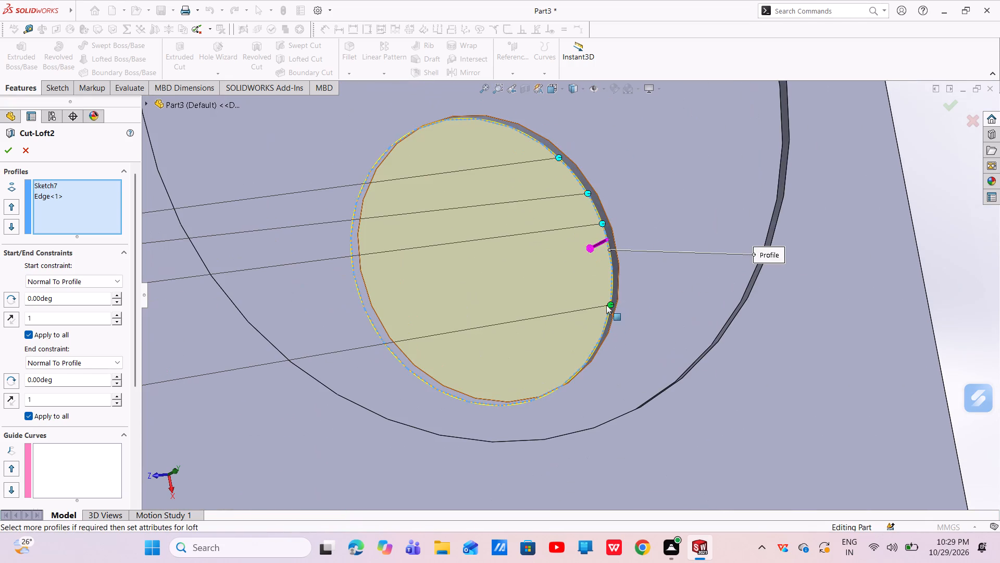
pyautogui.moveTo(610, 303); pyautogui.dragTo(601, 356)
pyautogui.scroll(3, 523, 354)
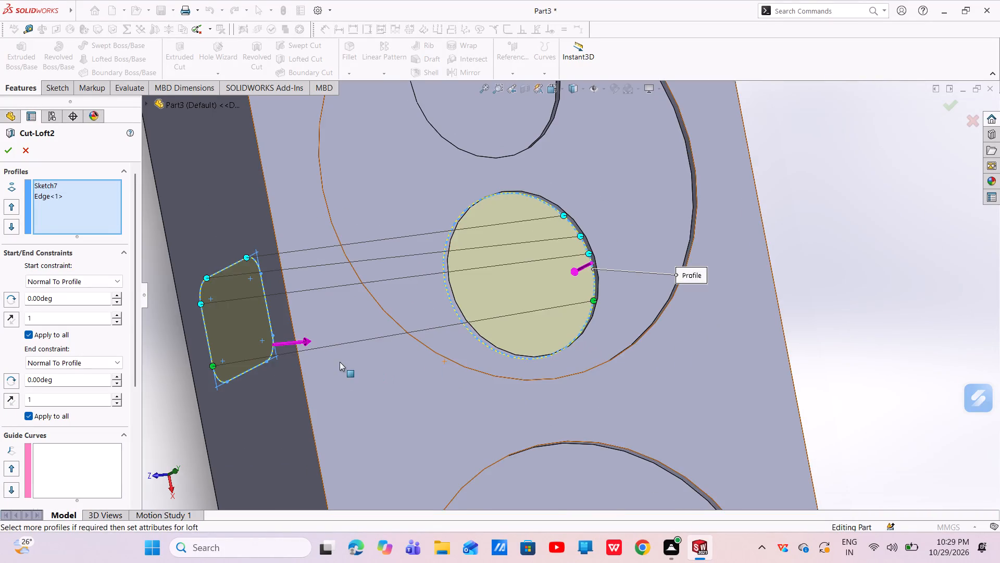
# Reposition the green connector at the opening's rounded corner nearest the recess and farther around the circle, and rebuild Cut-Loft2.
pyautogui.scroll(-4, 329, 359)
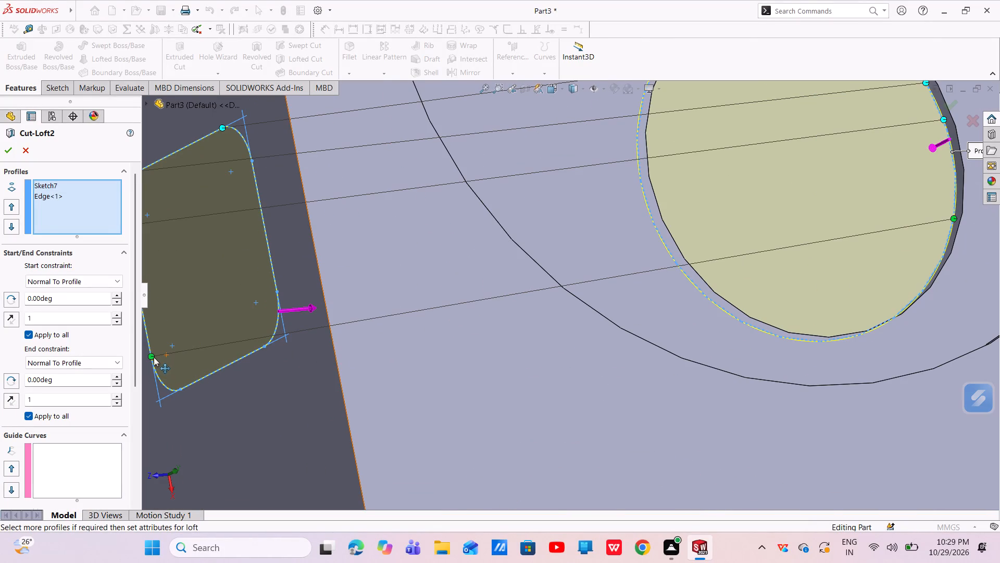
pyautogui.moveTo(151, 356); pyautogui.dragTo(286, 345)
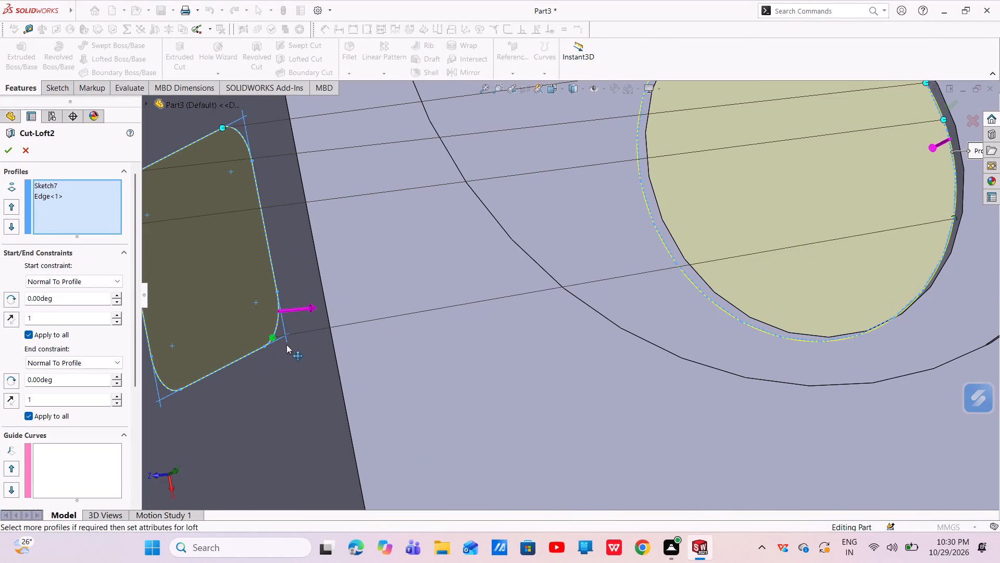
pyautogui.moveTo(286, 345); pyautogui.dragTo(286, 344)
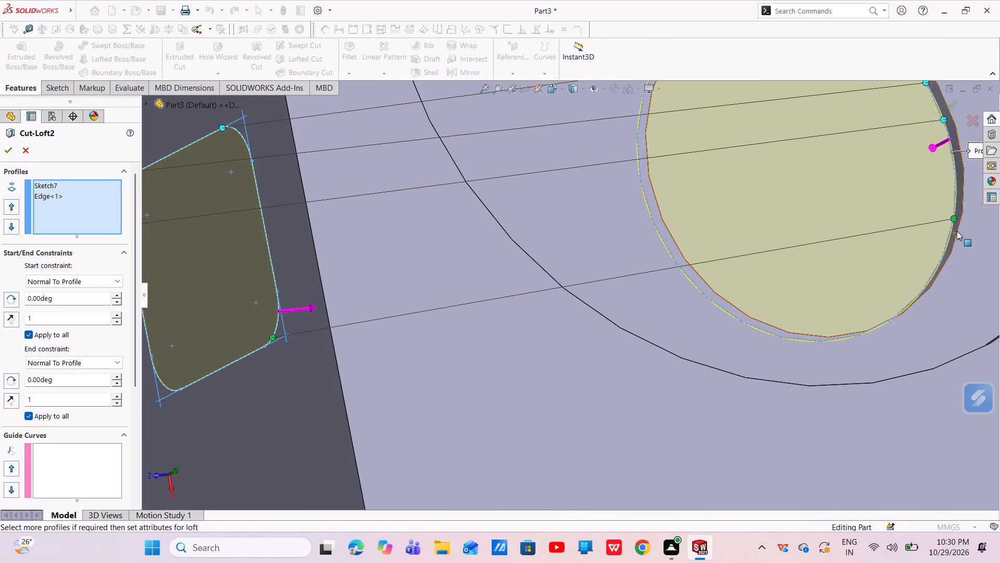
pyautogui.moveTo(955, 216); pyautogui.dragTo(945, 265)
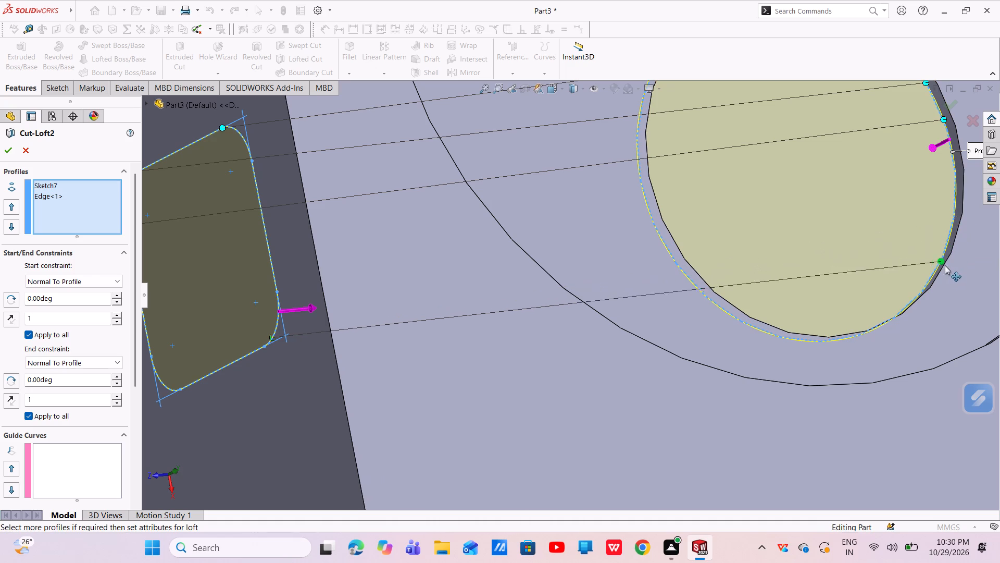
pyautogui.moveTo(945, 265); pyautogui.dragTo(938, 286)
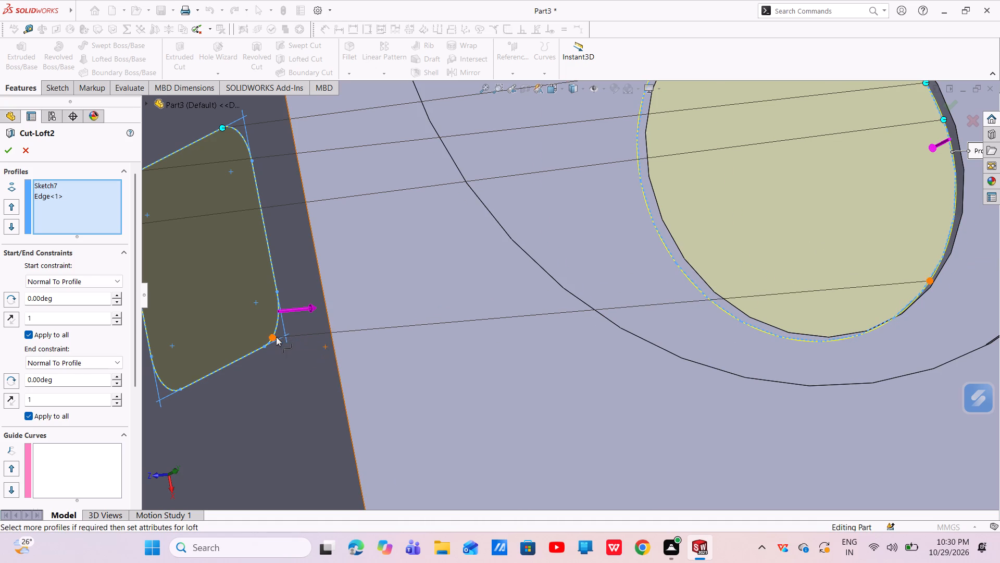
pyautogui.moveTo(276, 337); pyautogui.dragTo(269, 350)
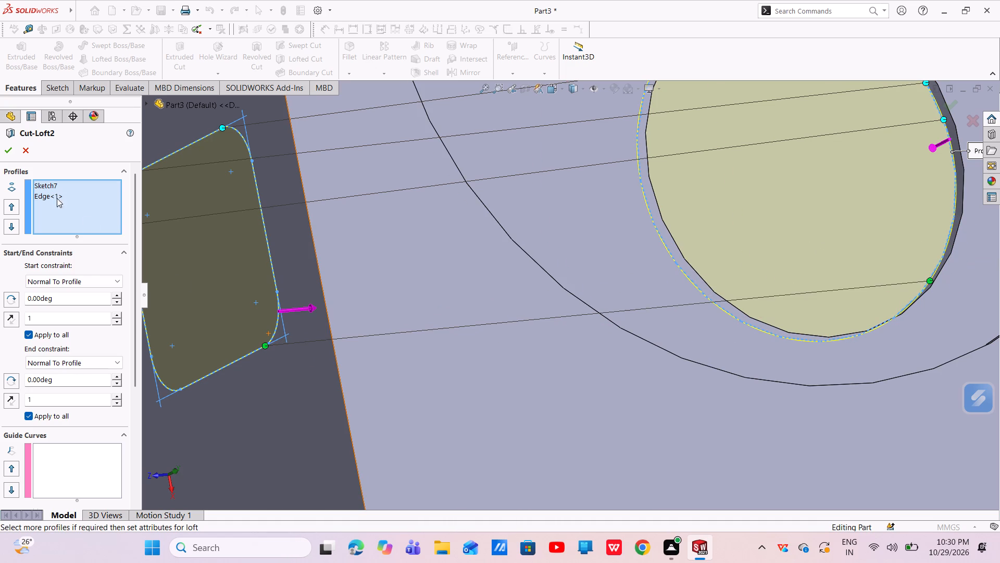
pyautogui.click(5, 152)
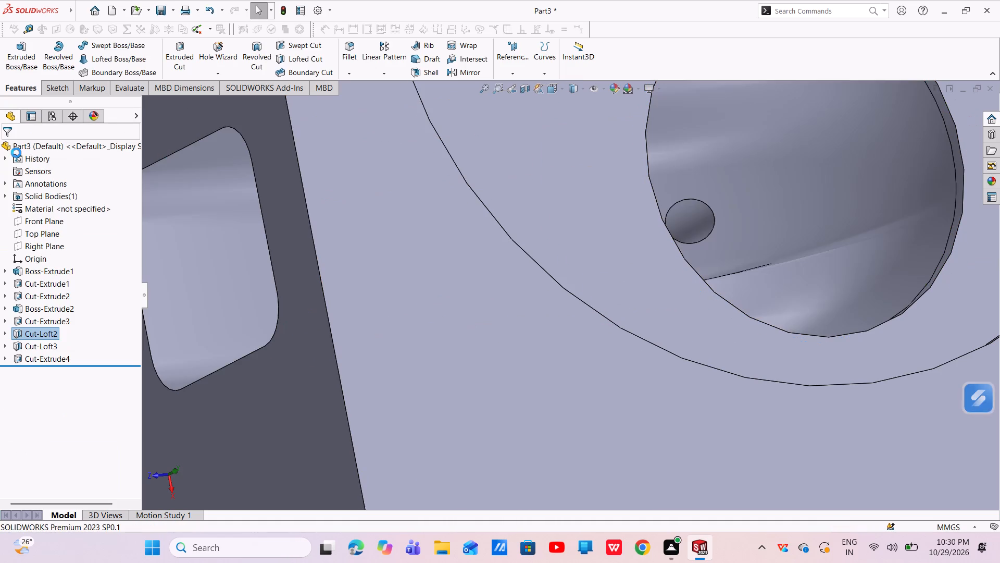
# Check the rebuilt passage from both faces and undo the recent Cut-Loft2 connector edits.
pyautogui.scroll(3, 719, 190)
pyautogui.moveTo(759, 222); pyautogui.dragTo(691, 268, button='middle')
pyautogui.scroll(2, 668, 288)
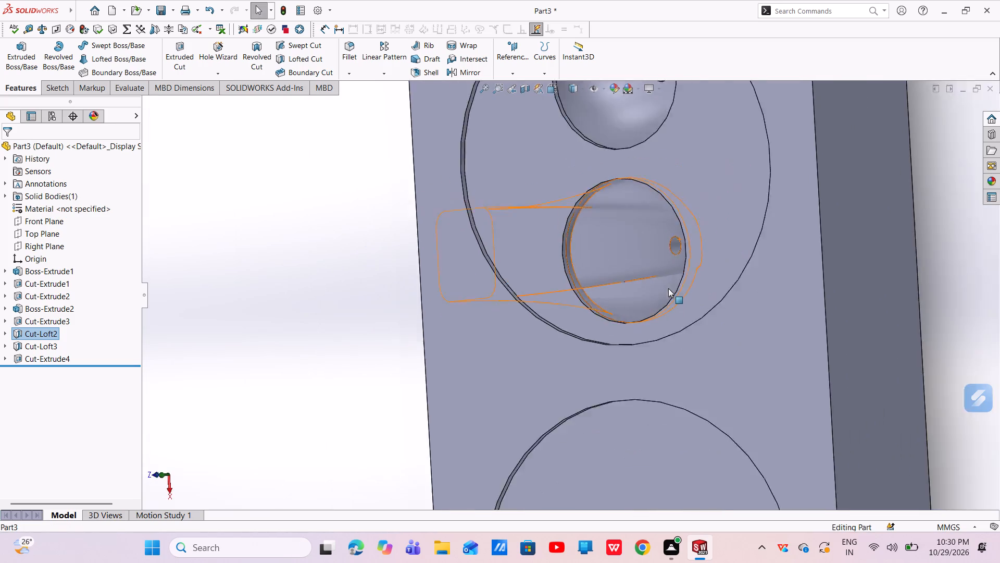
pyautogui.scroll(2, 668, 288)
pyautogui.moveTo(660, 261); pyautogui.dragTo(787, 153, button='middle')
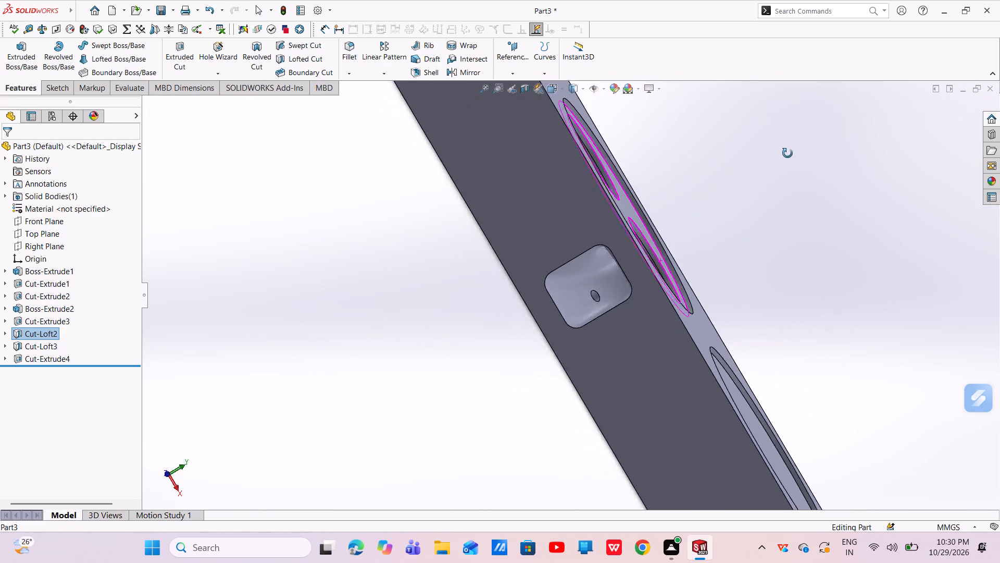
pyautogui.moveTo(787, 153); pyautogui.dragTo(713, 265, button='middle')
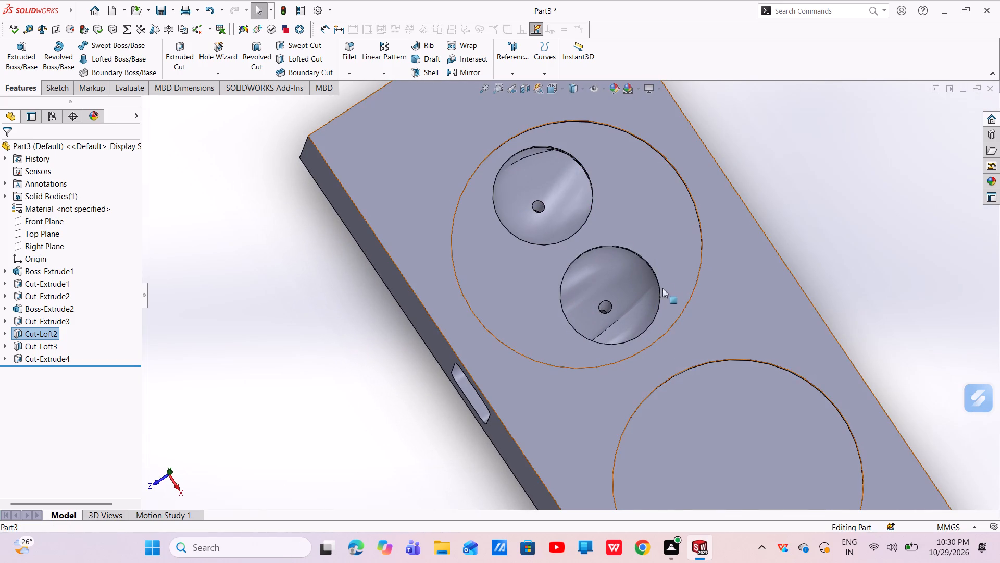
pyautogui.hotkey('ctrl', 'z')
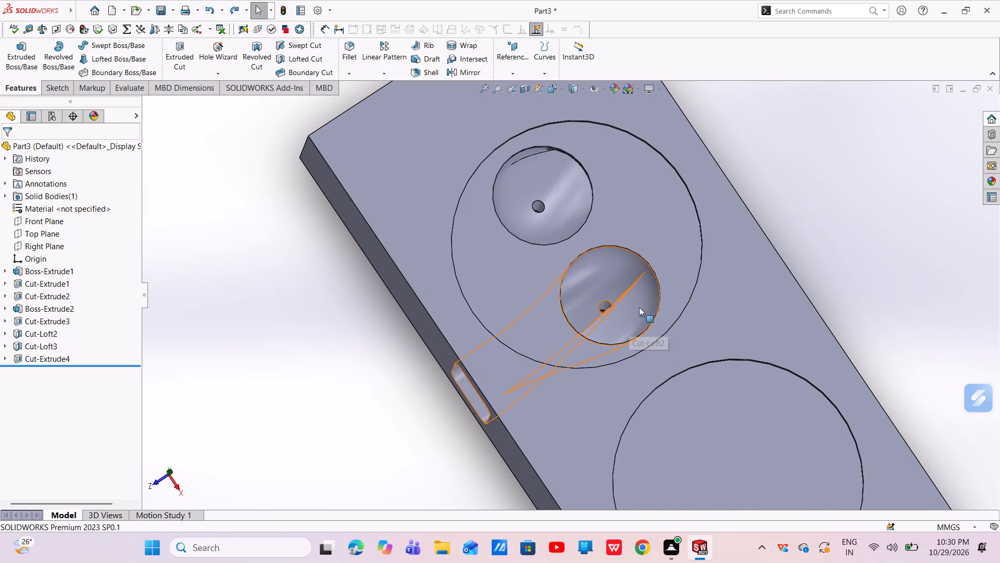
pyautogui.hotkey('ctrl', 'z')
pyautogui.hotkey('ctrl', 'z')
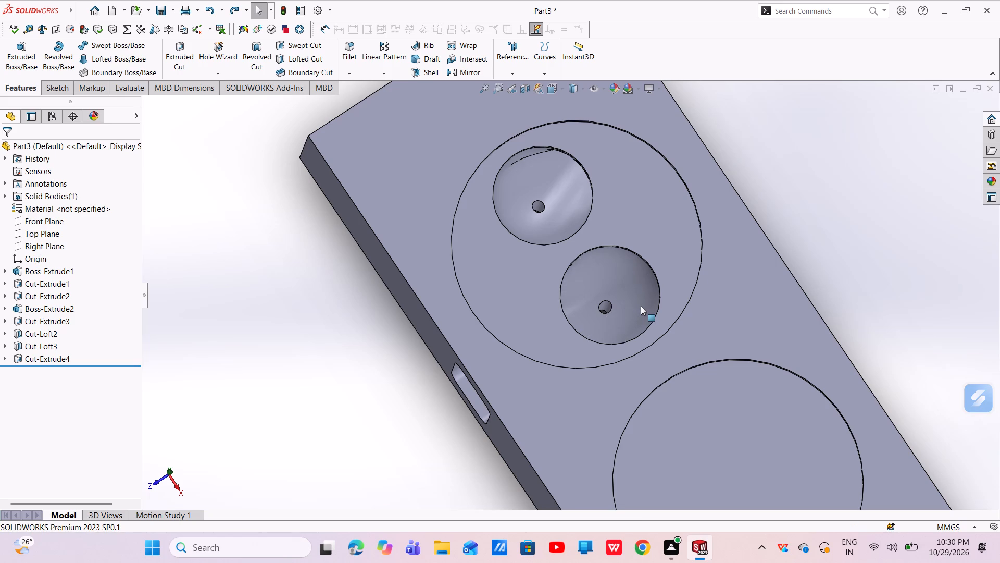
# Examine the Cut-Loft2 passage through the side opening and compare its walls with the Cut-Loft3 passage in the other hole.
pyautogui.moveTo(603, 299); pyautogui.dragTo(685, 197, button='middle')
pyautogui.scroll(-4, 655, 288)
pyautogui.scroll(3, 610, 322)
pyautogui.moveTo(571, 326); pyautogui.dragTo(549, 341, button='middle')
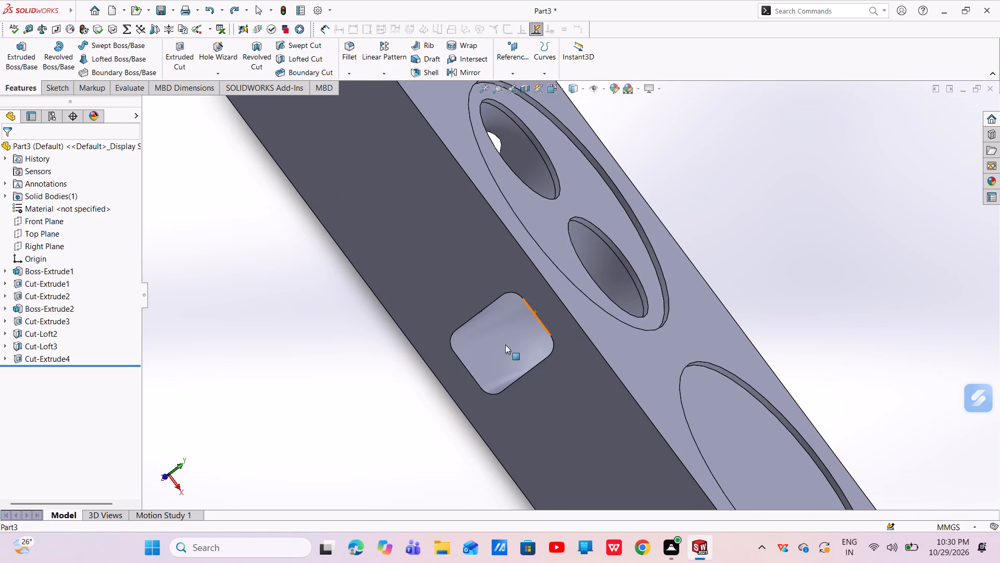
pyautogui.click(506, 343)
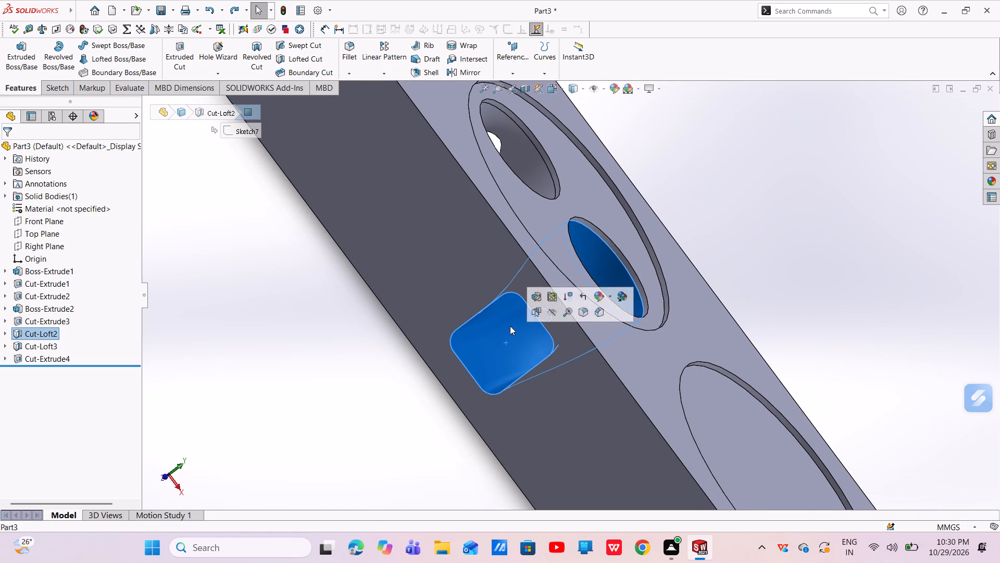
pyautogui.press('Escape')
pyautogui.press('Escape')
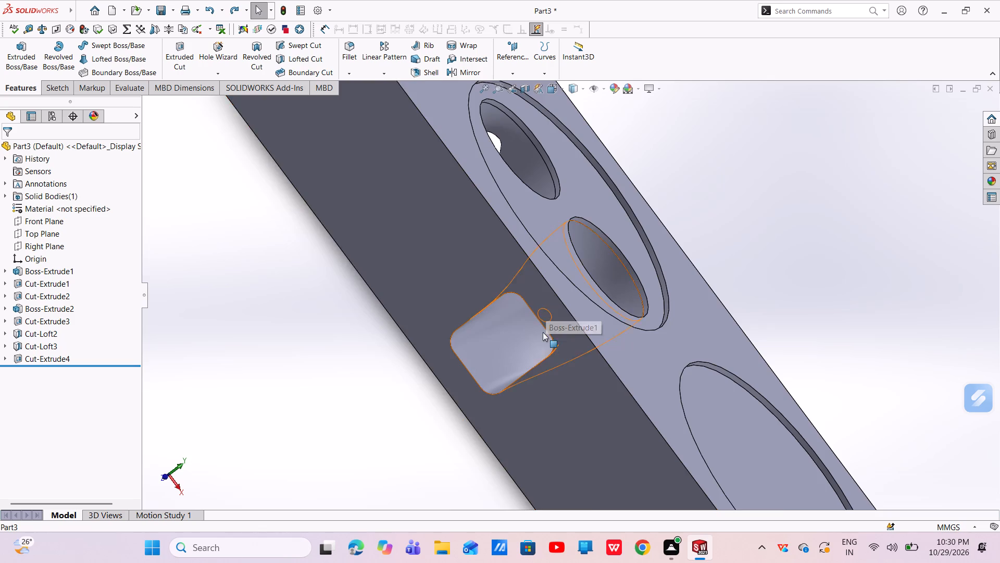
pyautogui.scroll(2, 543, 332)
pyautogui.moveTo(580, 279); pyautogui.dragTo(547, 341, button='middle')
pyautogui.scroll(-4, 554, 194)
pyautogui.scroll(2, 554, 194)
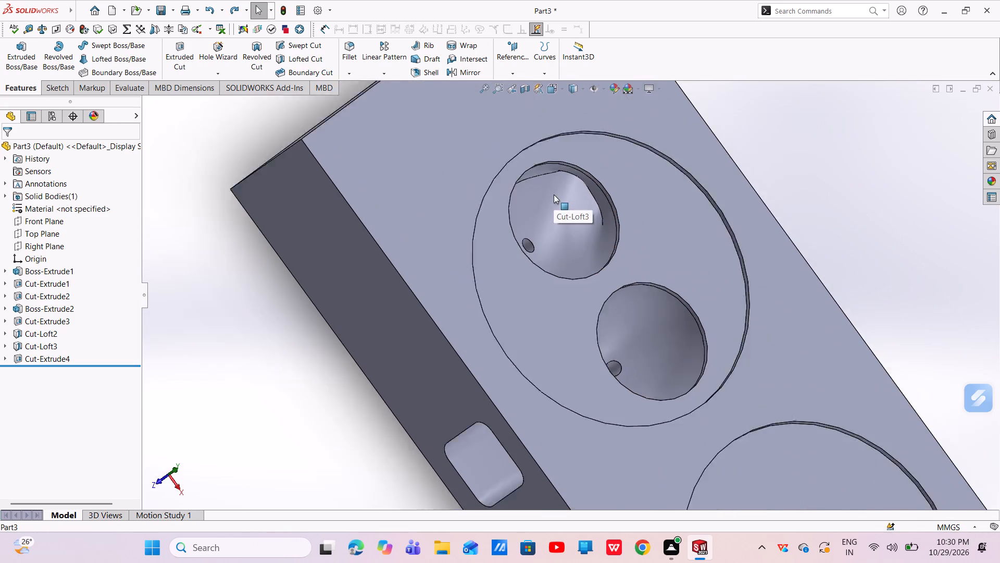
pyautogui.scroll(2, 554, 194)
pyautogui.moveTo(592, 198); pyautogui.dragTo(584, 243, button='middle')
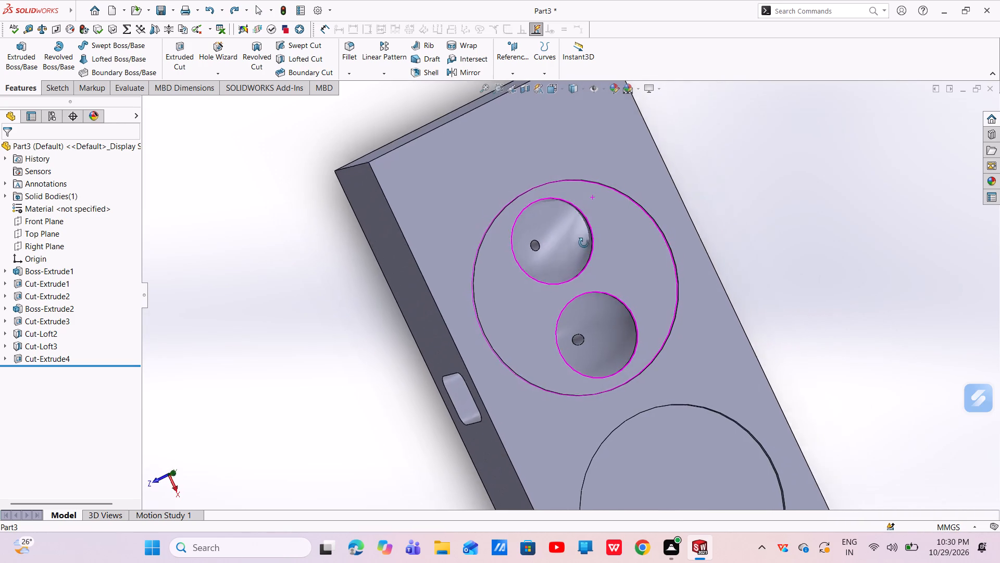
pyautogui.moveTo(584, 243); pyautogui.dragTo(593, 178, button='middle')
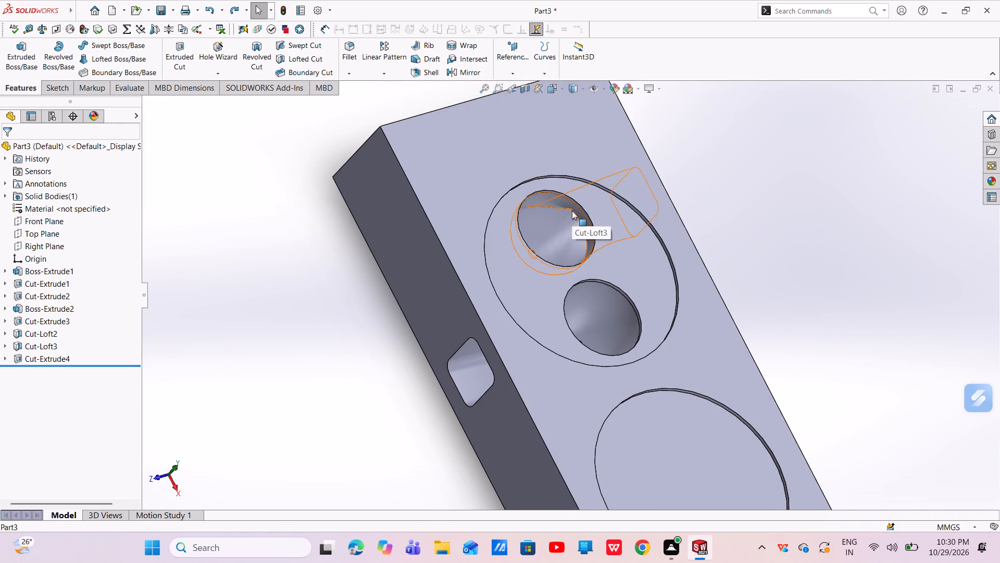
# Edit Cut-Loft3 by moving the green connector's side-opening end along the edge to the corner farther from the recessed face, and rebuild.
pyautogui.click(51, 334)
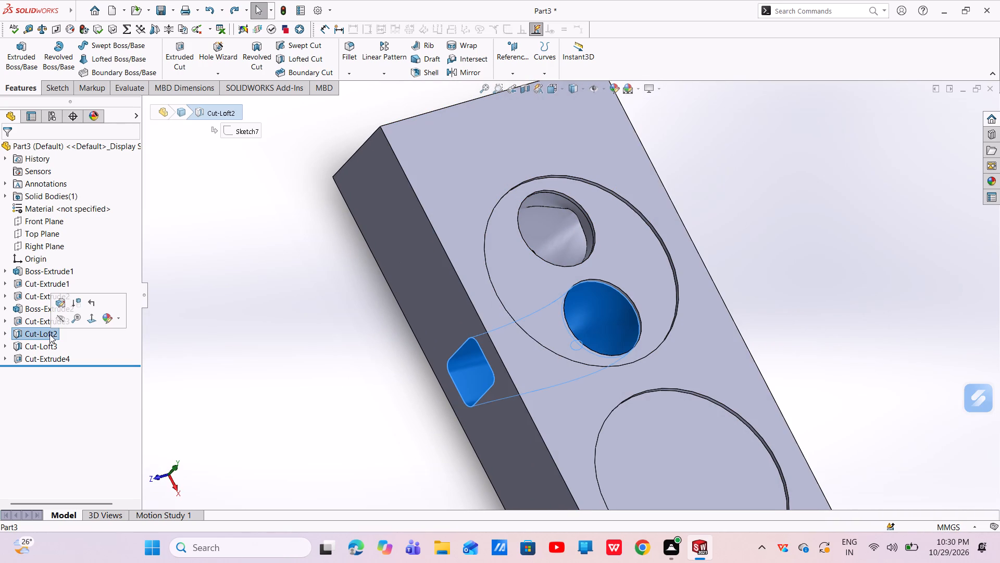
pyautogui.click(29, 346)
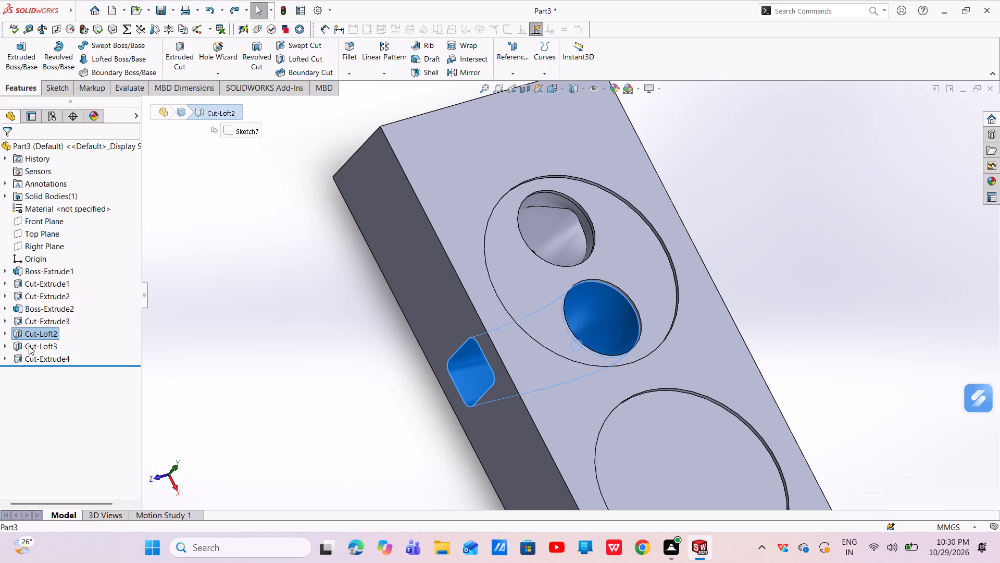
pyautogui.click(34, 314)
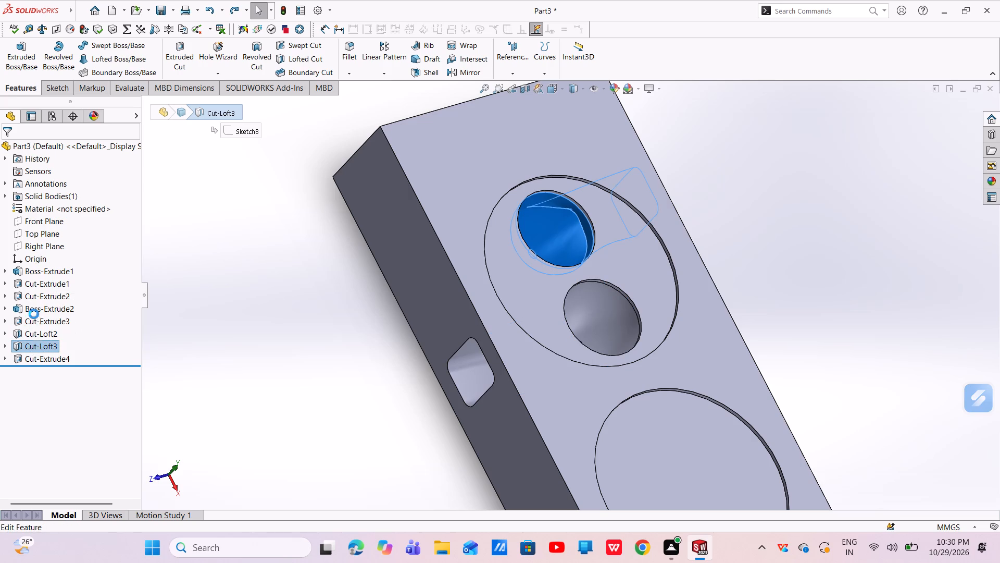
pyautogui.scroll(-4, 658, 191)
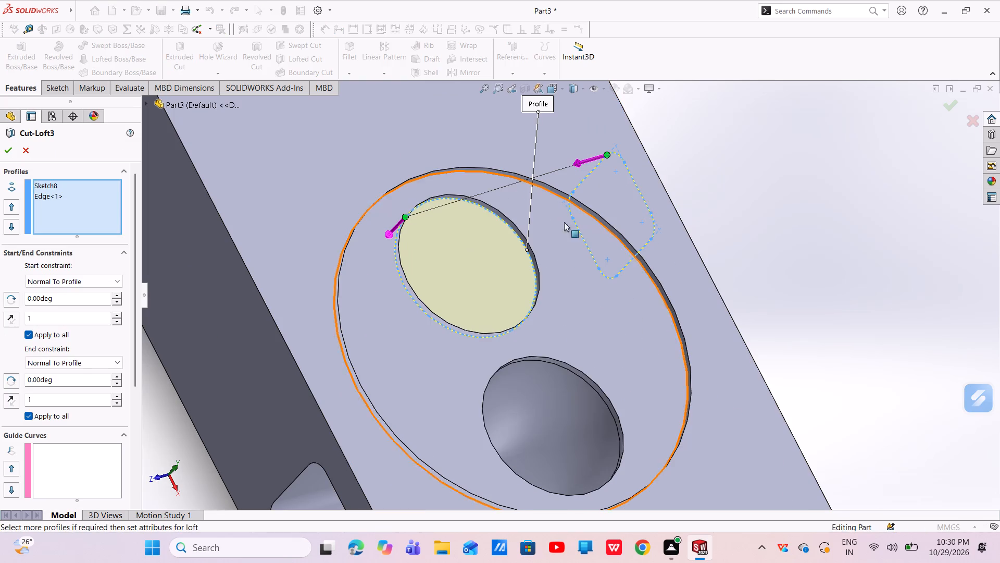
pyautogui.moveTo(403, 216); pyautogui.dragTo(410, 255)
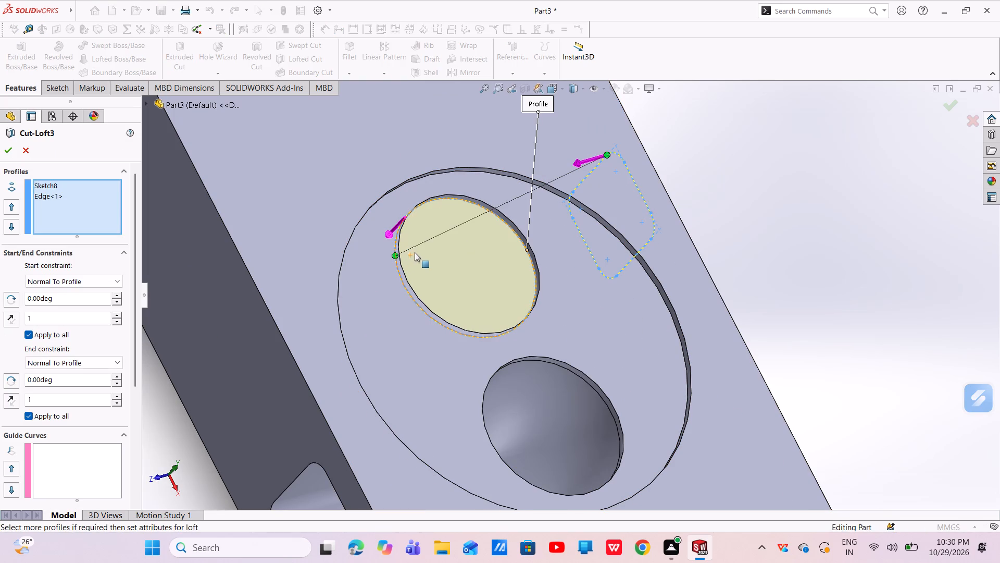
pyautogui.moveTo(395, 252); pyautogui.dragTo(430, 199)
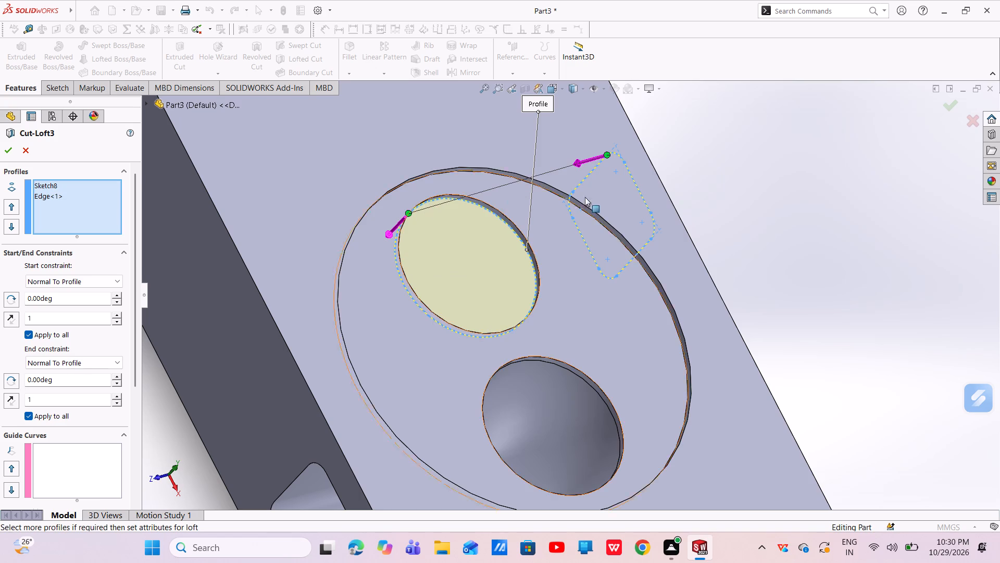
pyautogui.scroll(-4, 611, 155)
pyautogui.moveTo(591, 193); pyautogui.dragTo(589, 194)
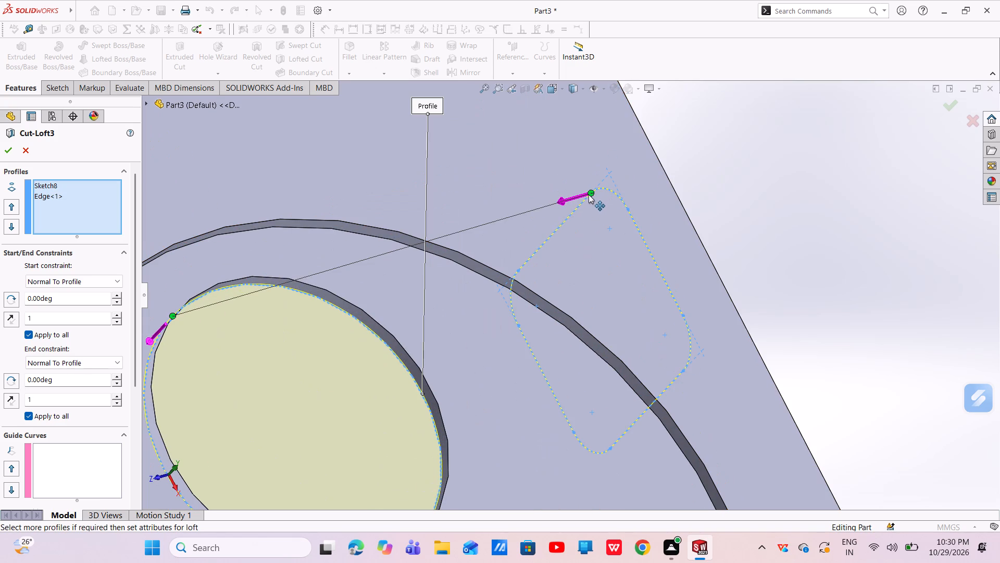
pyautogui.moveTo(589, 194); pyautogui.dragTo(521, 274)
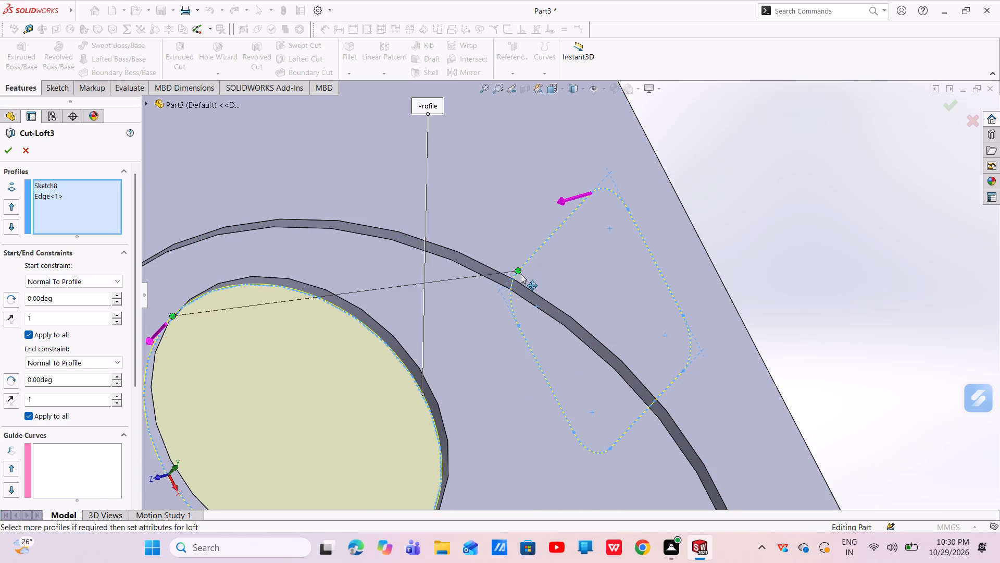
pyautogui.scroll(4, 547, 262)
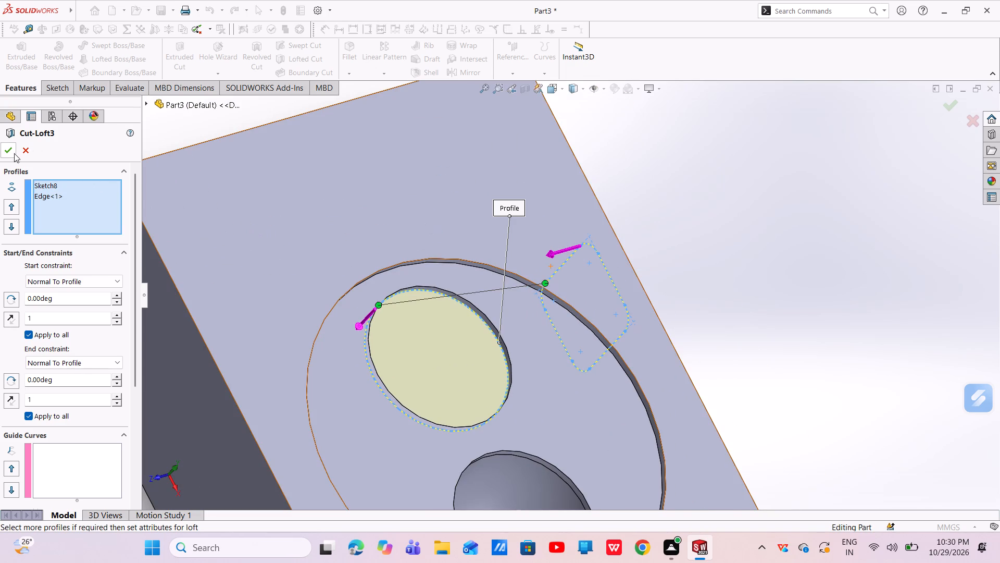
pyautogui.click(7, 152)
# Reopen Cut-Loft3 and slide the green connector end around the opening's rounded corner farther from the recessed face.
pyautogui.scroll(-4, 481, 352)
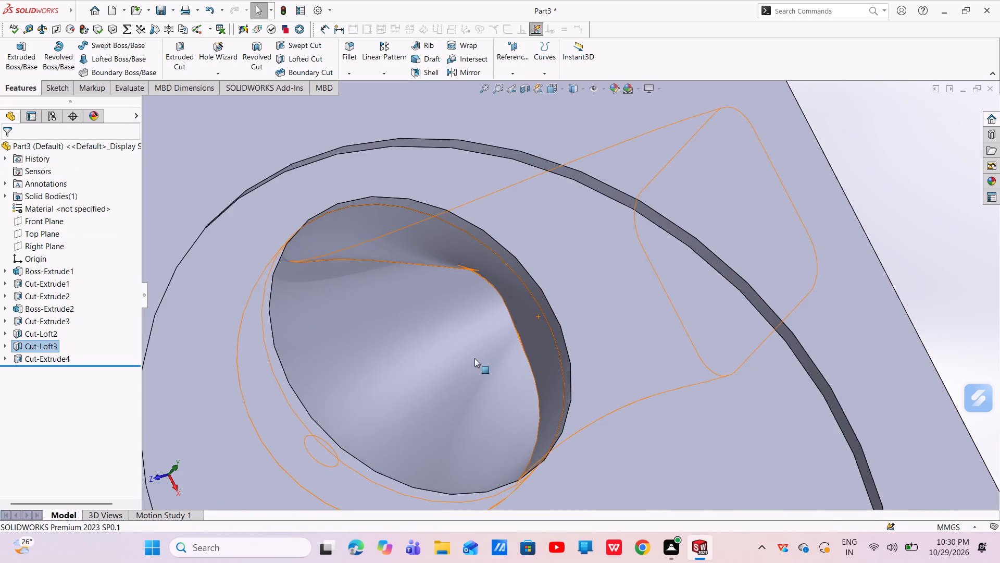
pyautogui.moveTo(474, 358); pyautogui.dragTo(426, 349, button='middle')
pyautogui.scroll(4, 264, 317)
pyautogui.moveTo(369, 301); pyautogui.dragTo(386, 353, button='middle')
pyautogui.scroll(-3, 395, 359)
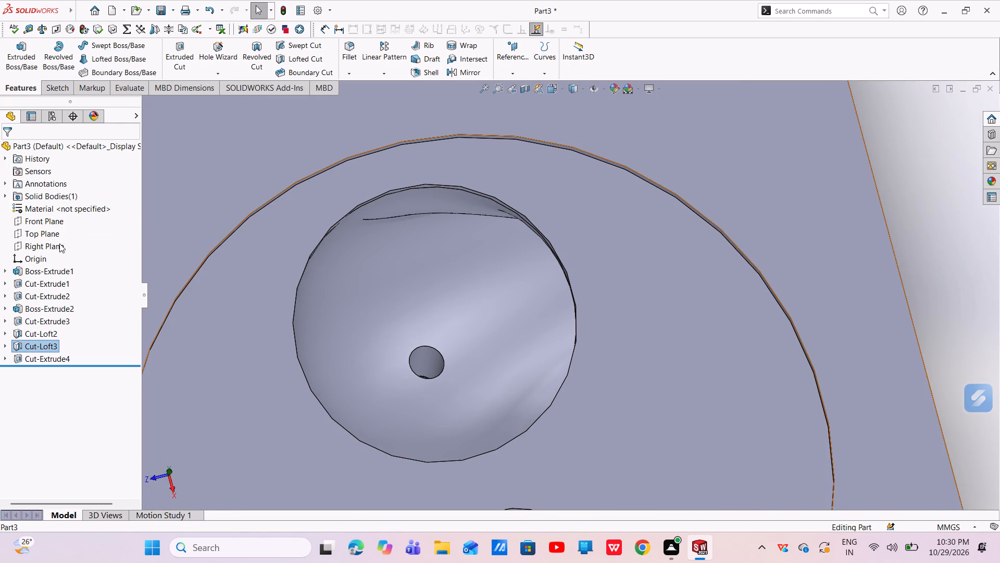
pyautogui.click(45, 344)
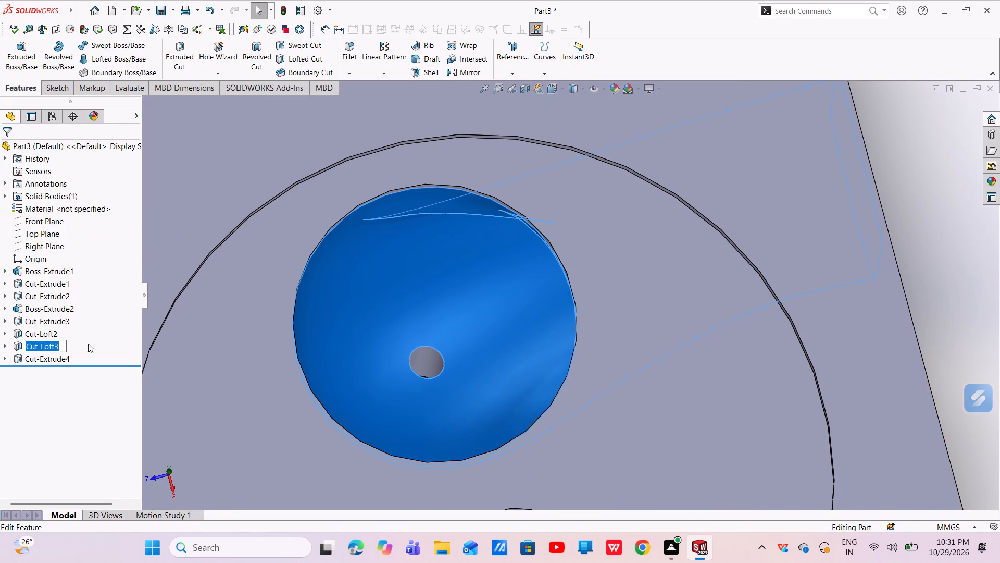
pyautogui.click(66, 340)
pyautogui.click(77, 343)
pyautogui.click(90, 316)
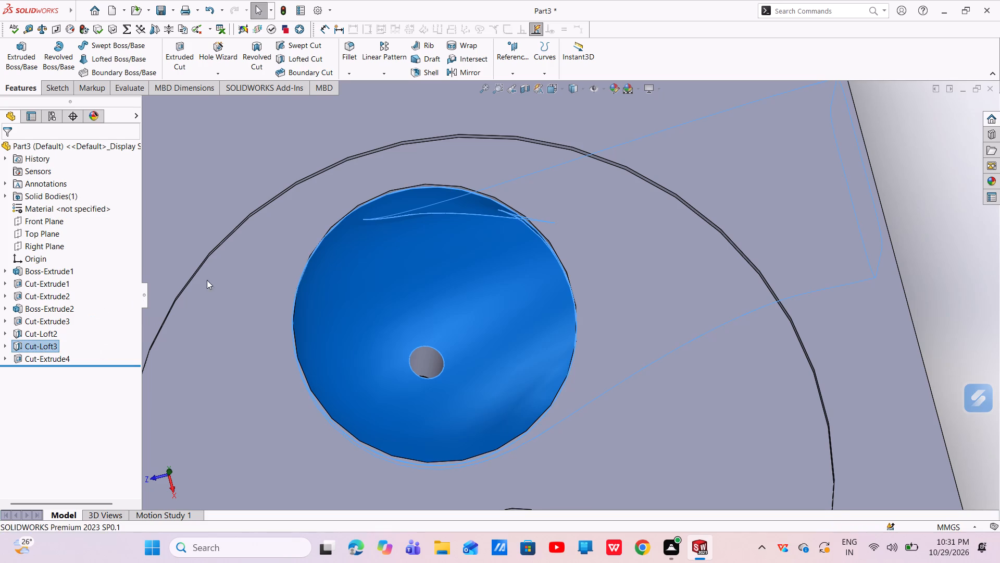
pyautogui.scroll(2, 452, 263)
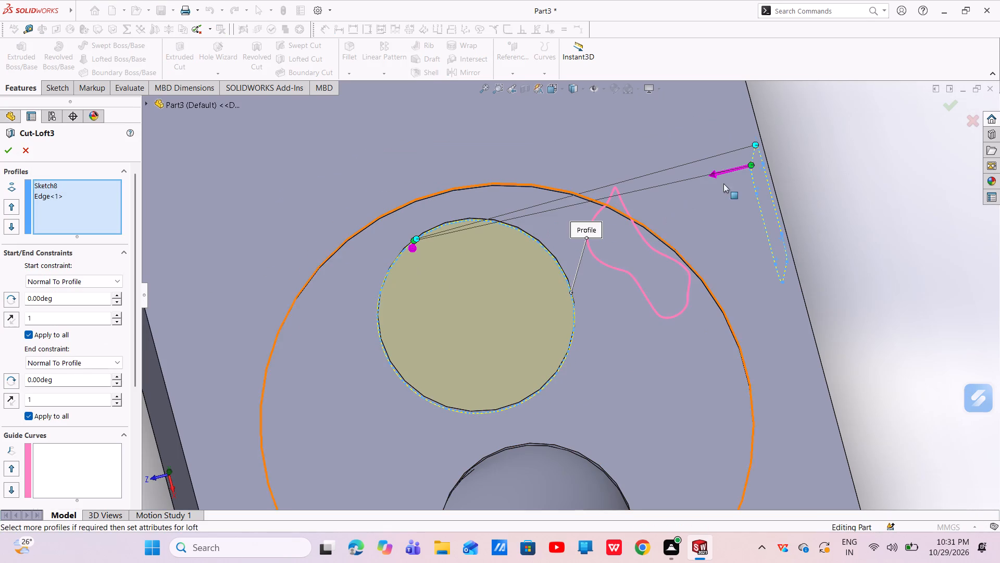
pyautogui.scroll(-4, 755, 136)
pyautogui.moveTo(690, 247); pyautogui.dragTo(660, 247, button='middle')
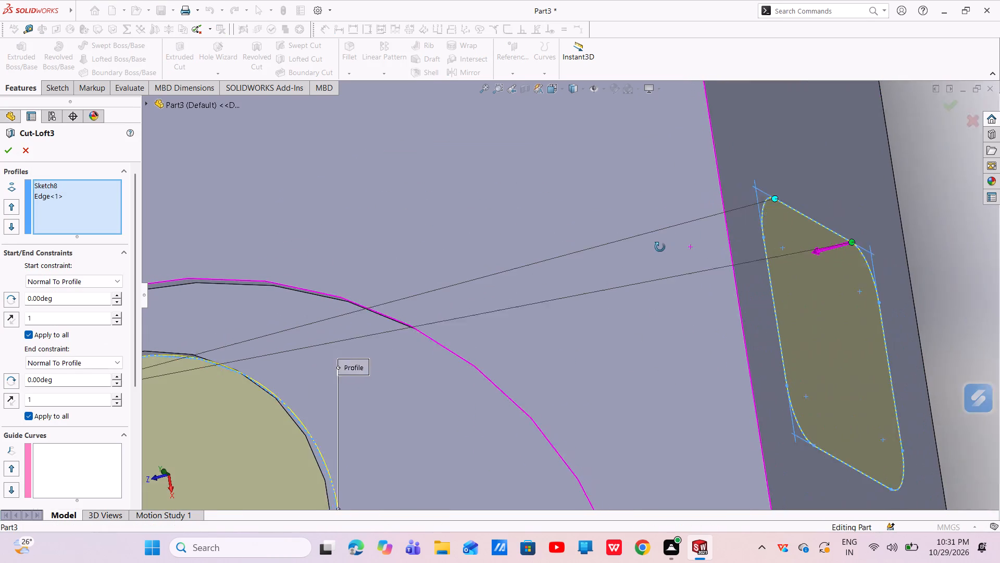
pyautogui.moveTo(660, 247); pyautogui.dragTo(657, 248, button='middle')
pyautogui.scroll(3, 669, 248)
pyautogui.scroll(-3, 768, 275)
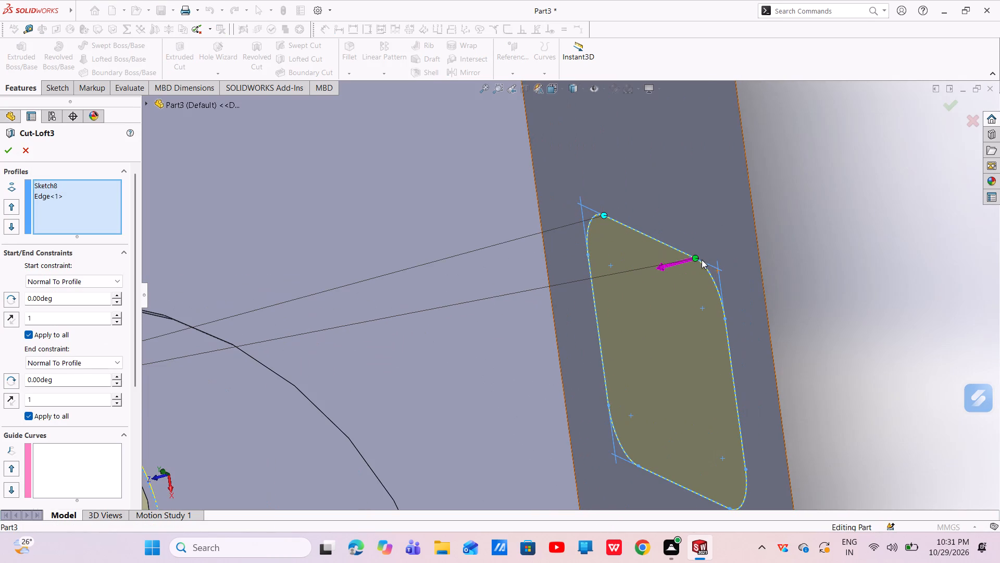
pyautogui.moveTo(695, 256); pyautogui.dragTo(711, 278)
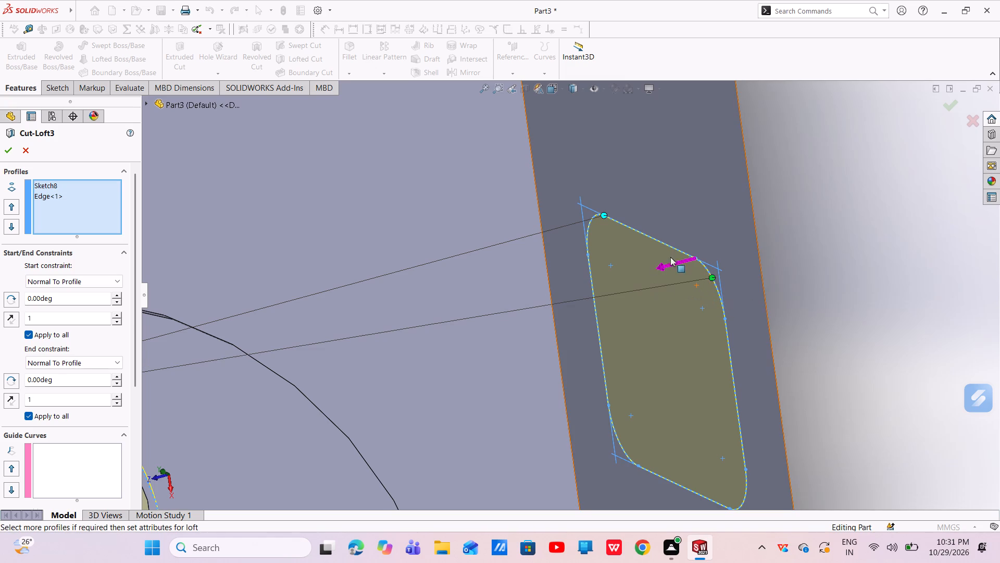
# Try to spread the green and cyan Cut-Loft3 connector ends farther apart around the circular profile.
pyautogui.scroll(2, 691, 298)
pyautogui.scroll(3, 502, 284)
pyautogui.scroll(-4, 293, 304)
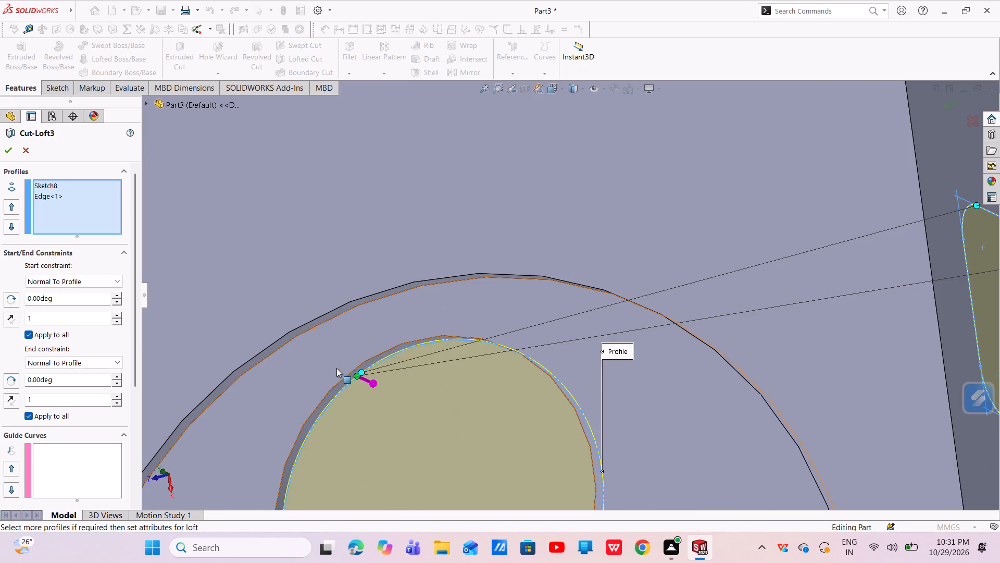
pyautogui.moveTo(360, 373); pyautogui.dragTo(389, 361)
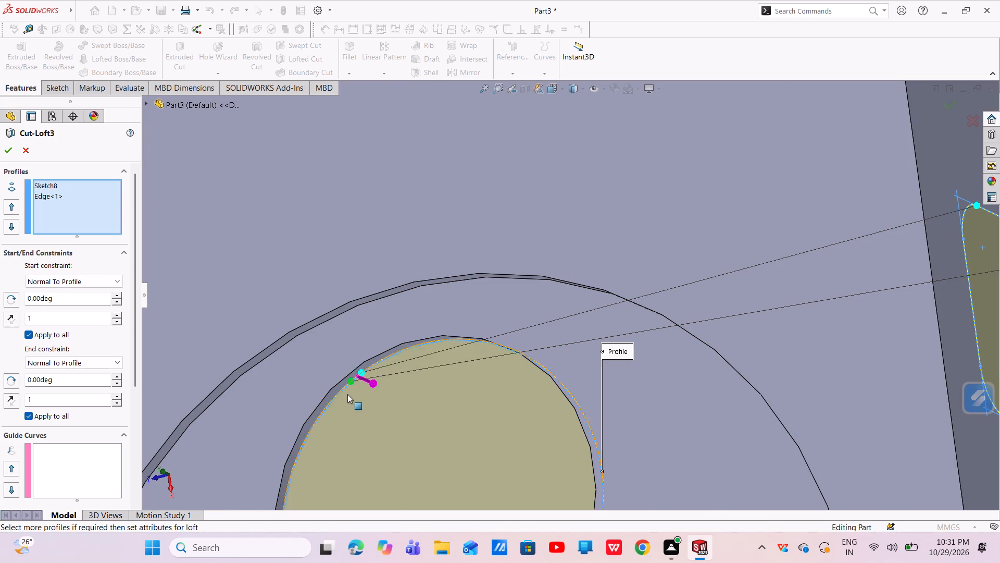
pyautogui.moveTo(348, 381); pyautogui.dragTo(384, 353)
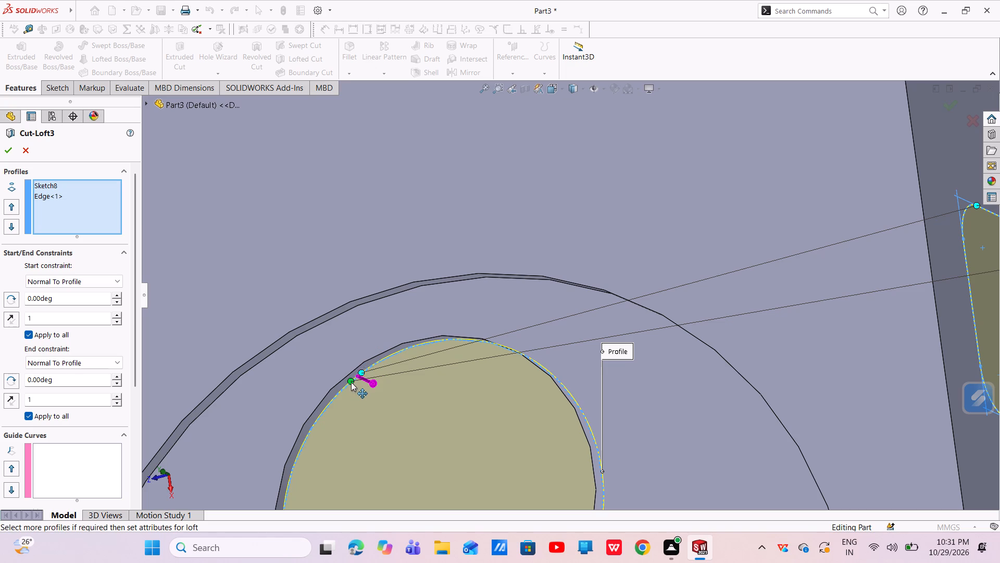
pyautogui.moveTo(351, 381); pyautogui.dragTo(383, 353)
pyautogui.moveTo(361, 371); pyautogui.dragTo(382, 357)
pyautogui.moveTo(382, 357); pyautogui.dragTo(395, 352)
# Move the green connector's opening end to the rounded corner nearest the recessed face, beside the cyan connector.
pyautogui.scroll(3, 566, 336)
pyautogui.scroll(-5, 840, 270)
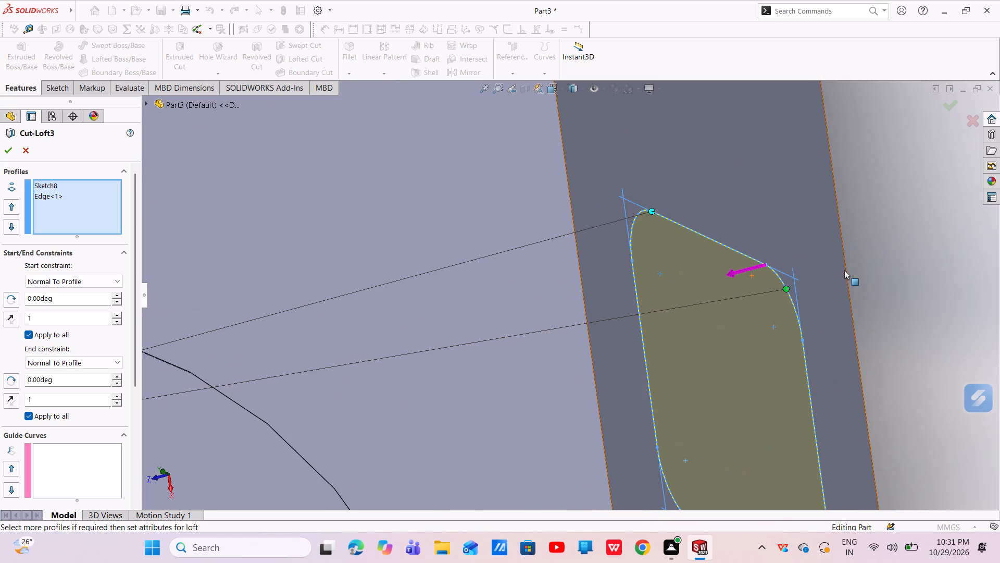
pyautogui.moveTo(789, 288); pyautogui.dragTo(668, 200)
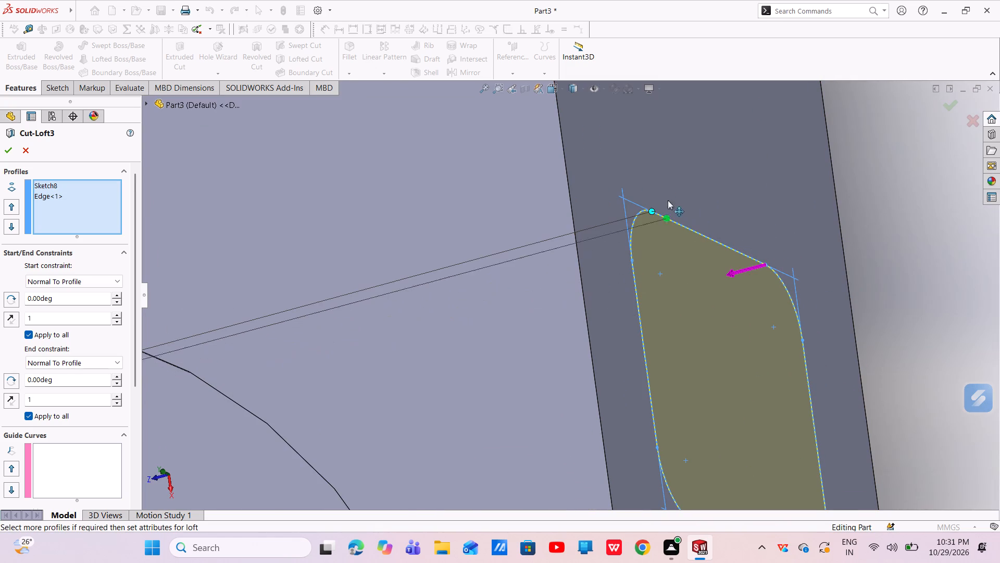
pyautogui.moveTo(668, 200); pyautogui.dragTo(634, 215)
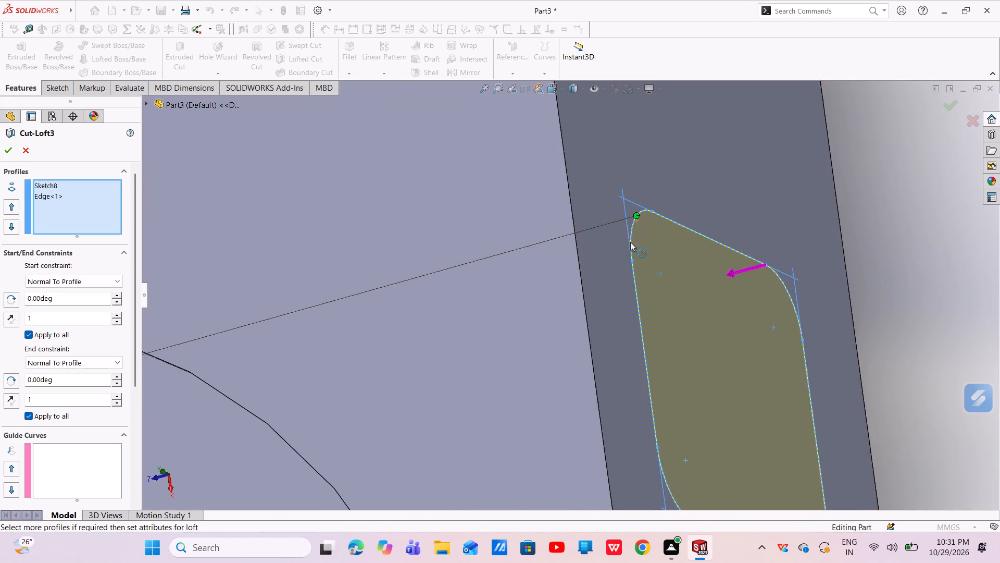
# Shift the green connector end slightly around the circular profile toward the side opening and rebuild Cut-Loft3.
pyautogui.scroll(4, 629, 244)
pyautogui.scroll(2, 415, 335)
pyautogui.scroll(-4, 221, 365)
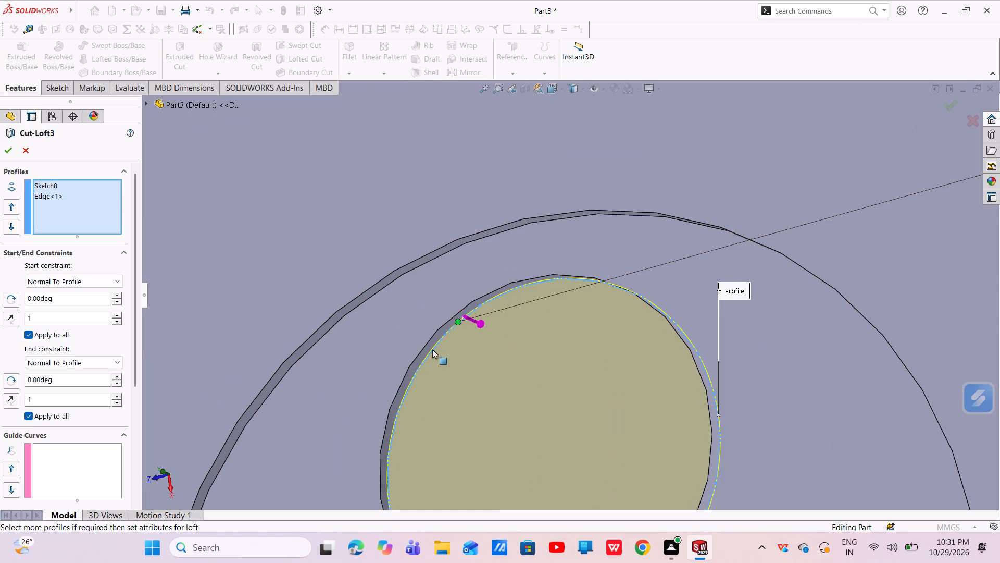
pyautogui.moveTo(455, 322); pyautogui.dragTo(519, 284)
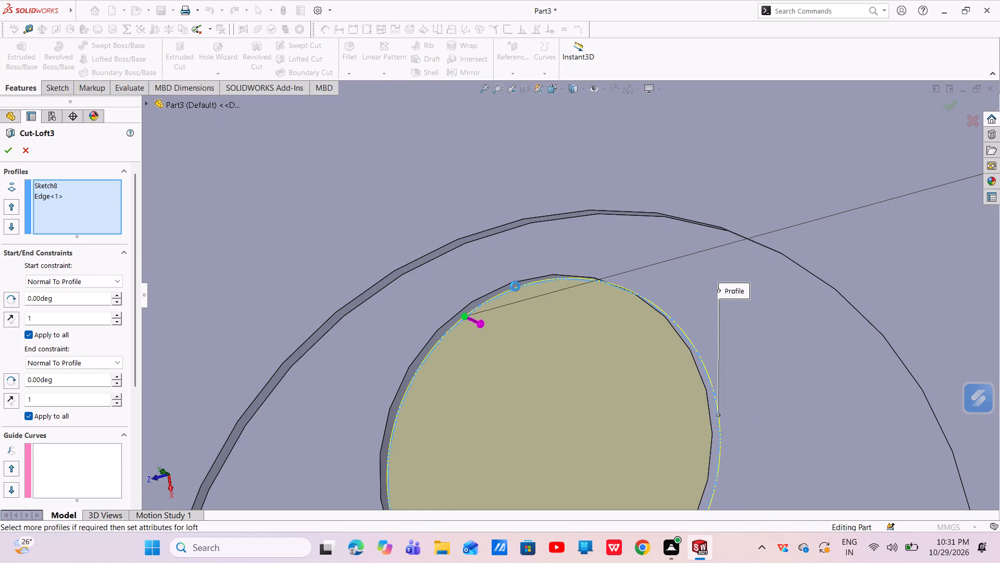
pyautogui.moveTo(464, 315); pyautogui.dragTo(515, 287)
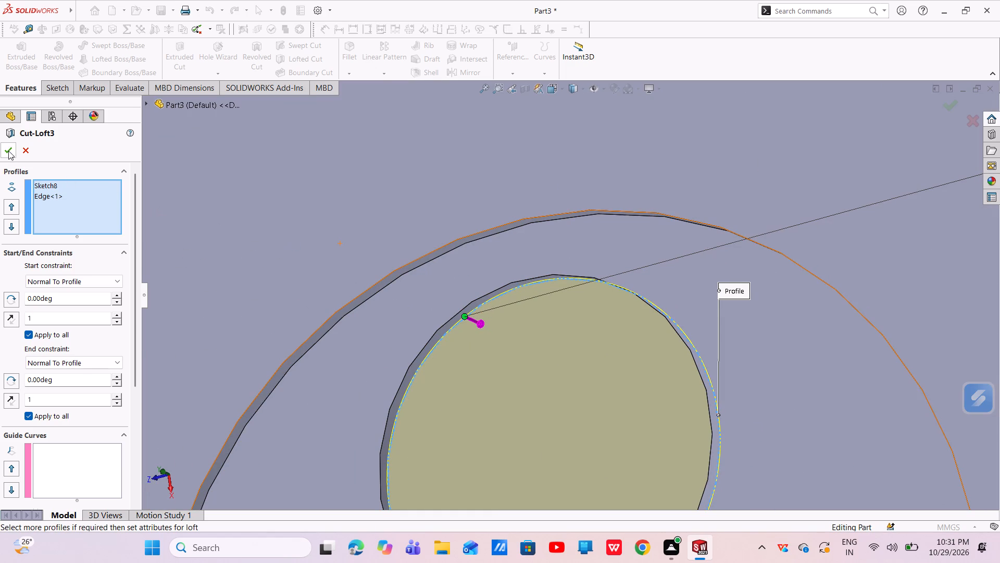
pyautogui.click(9, 148)
# Examine the rebuilt Cut-Loft3 walls through the round hole and side opening, and compare them with the Cut-Loft2 passage.
pyautogui.scroll(-3, 584, 369)
pyautogui.scroll(1, 589, 367)
pyautogui.scroll(-2, 589, 367)
pyautogui.scroll(4, 589, 367)
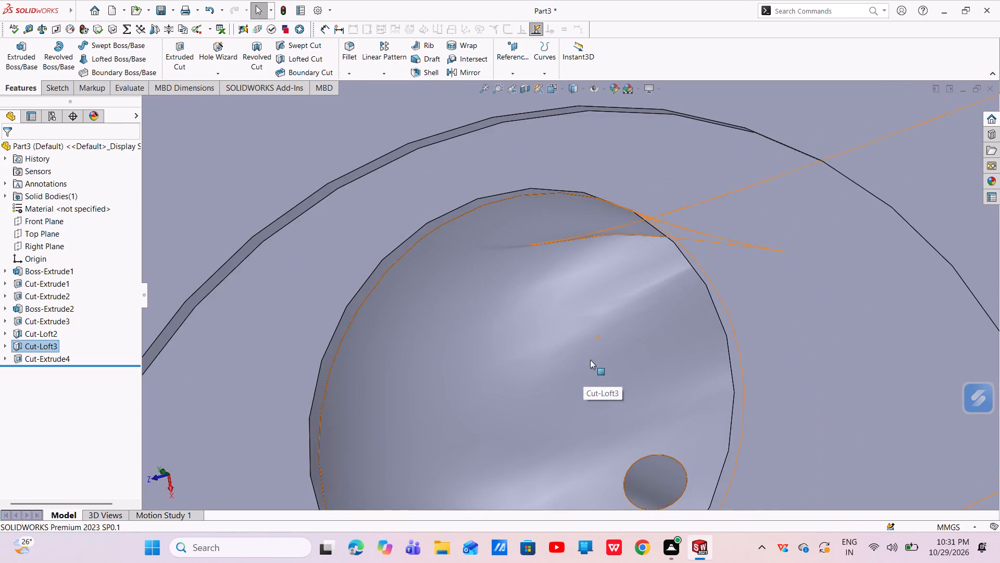
pyautogui.moveTo(593, 364); pyautogui.dragTo(645, 307, button='middle')
pyautogui.scroll(4, 727, 314)
pyautogui.scroll(-2, 709, 281)
pyautogui.scroll(1, 706, 277)
pyautogui.scroll(-3, 705, 276)
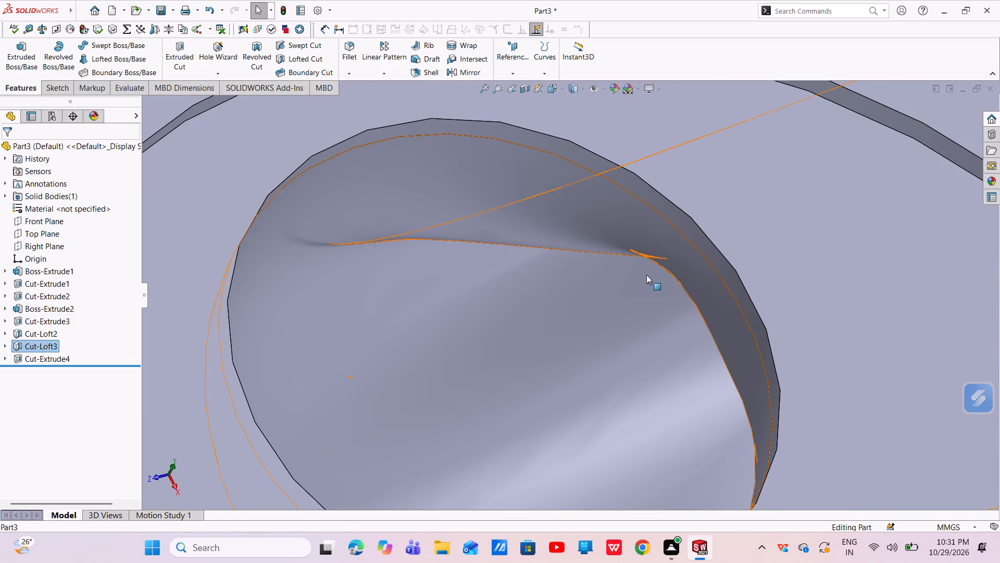
pyautogui.moveTo(619, 280); pyautogui.dragTo(618, 237, button='middle')
pyautogui.scroll(4, 619, 235)
pyautogui.moveTo(601, 263); pyautogui.dragTo(578, 250, button='middle')
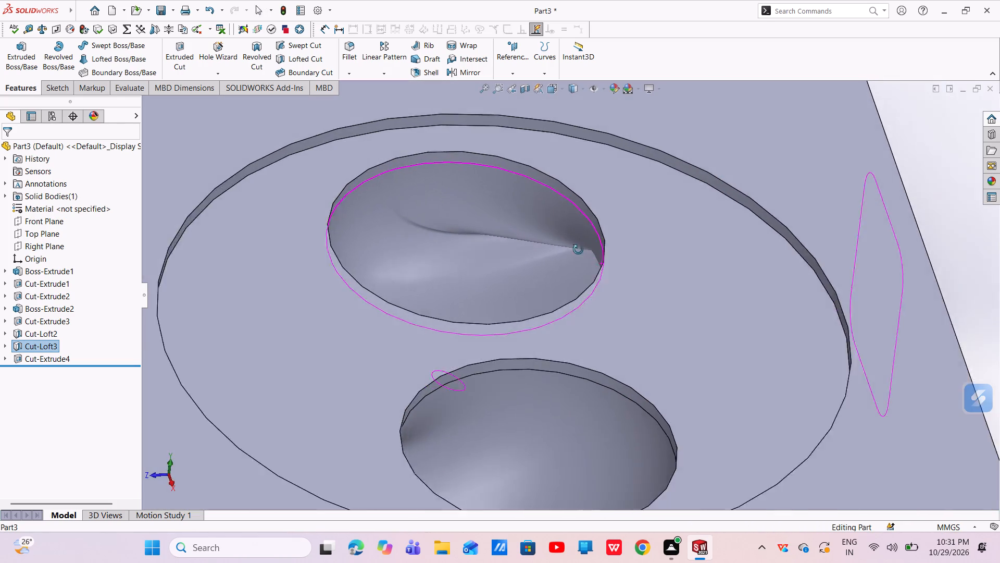
pyautogui.moveTo(578, 250); pyautogui.dragTo(574, 239, button='middle')
pyautogui.scroll(3, 522, 288)
pyautogui.moveTo(521, 335); pyautogui.dragTo(479, 394, button='middle')
pyautogui.scroll(-1, 506, 354)
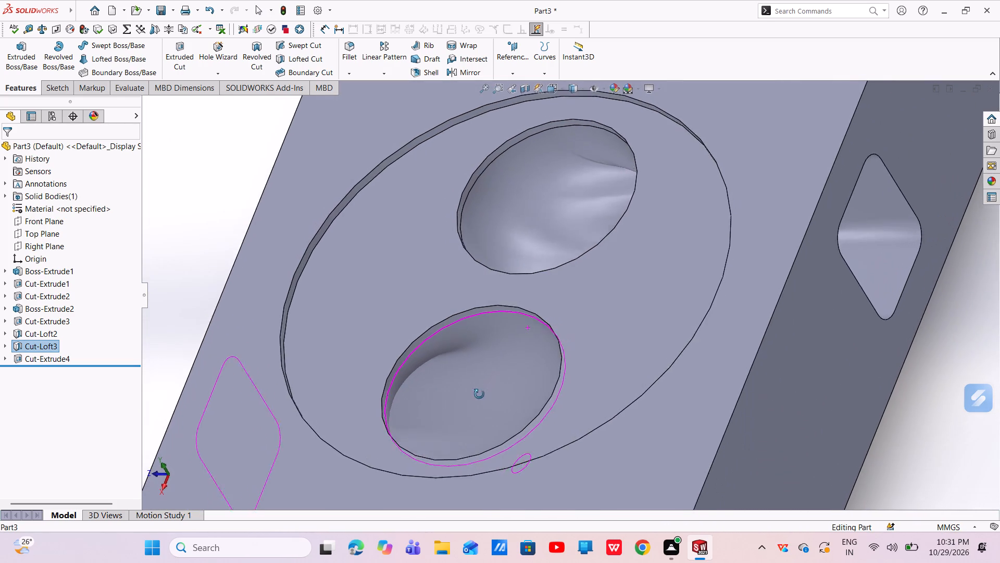
pyautogui.moveTo(479, 394); pyautogui.dragTo(476, 432, button='middle')
pyautogui.scroll(2, 470, 433)
pyautogui.moveTo(481, 408); pyautogui.dragTo(490, 477, button='middle')
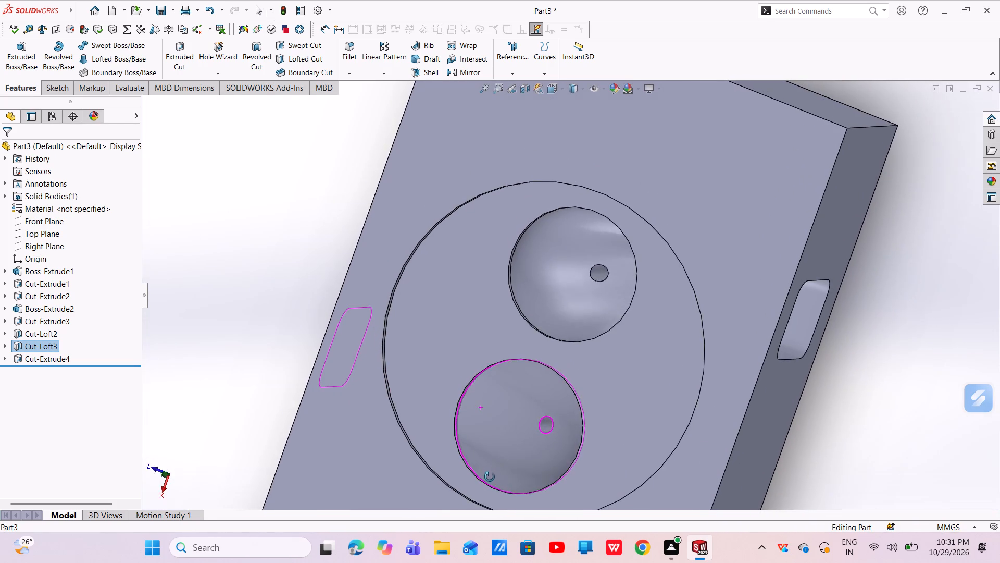
pyautogui.moveTo(490, 477); pyautogui.dragTo(449, 458, button='middle')
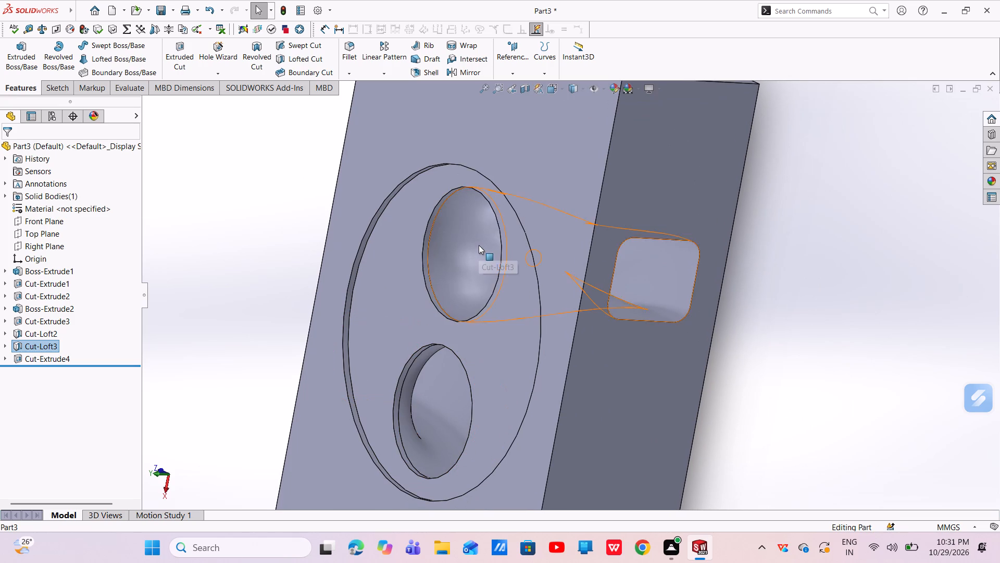
# Edit Cut-Loft3 and reposition a connector's opening end at the rounded corner nearest the recessed face, trying to shift the circular-profile end too.
pyautogui.click(479, 245)
pyautogui.click(509, 200)
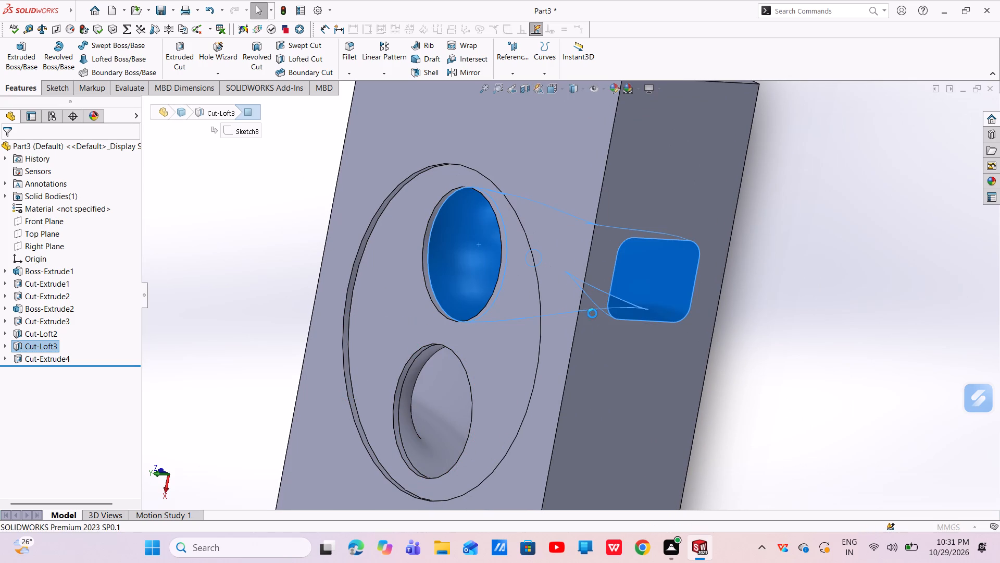
pyautogui.moveTo(635, 235); pyautogui.dragTo(664, 243)
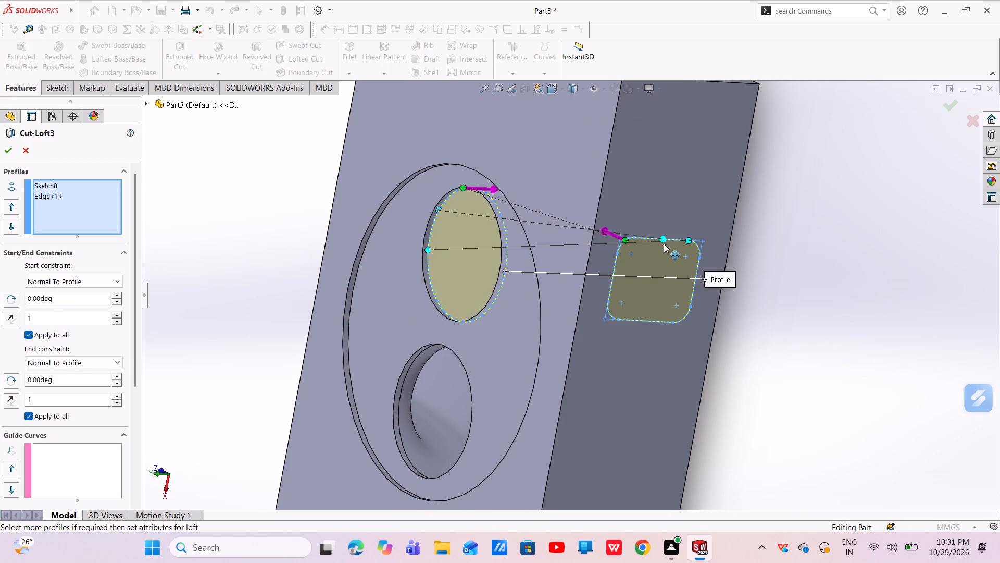
pyautogui.moveTo(664, 243); pyautogui.dragTo(601, 314)
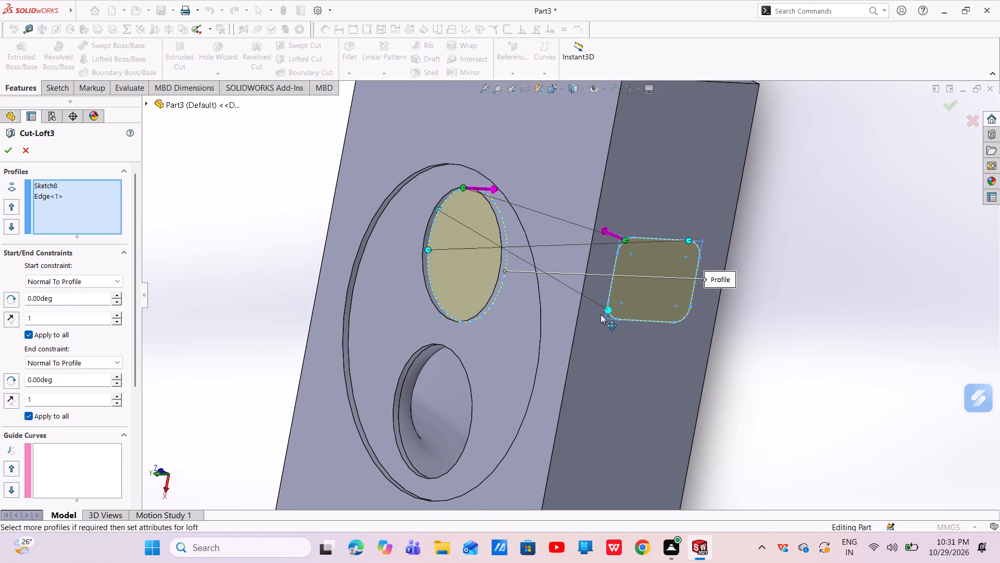
pyautogui.moveTo(601, 314); pyautogui.dragTo(628, 235)
pyautogui.moveTo(427, 248); pyautogui.dragTo(438, 228)
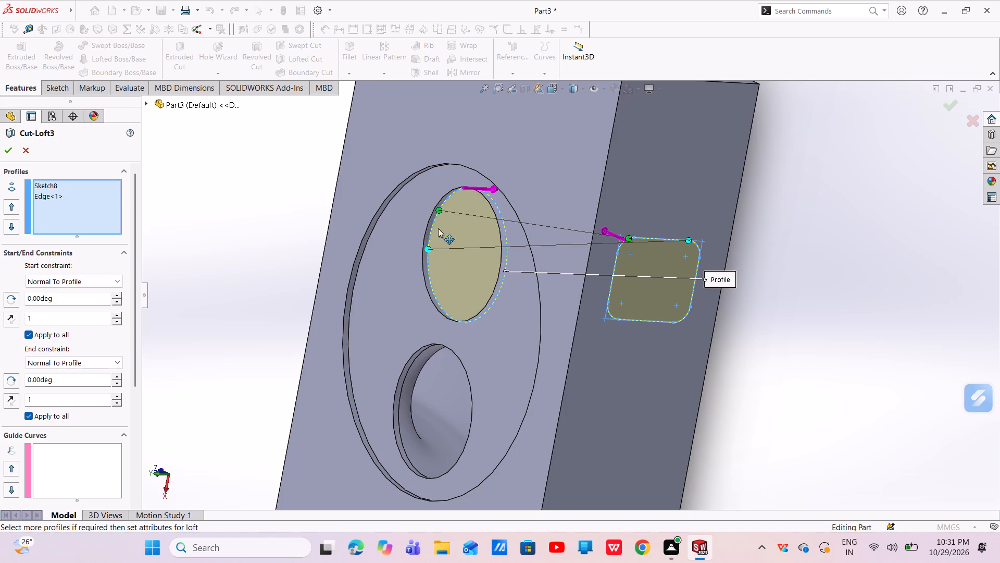
pyautogui.moveTo(438, 228); pyautogui.dragTo(447, 217)
# Move the cyan connector's opening end onto the side opening's edge farthest from the recessed face and rebuild Cut-Loft3.
pyautogui.moveTo(691, 240); pyautogui.dragTo(707, 281)
pyautogui.scroll(-3, 629, 271)
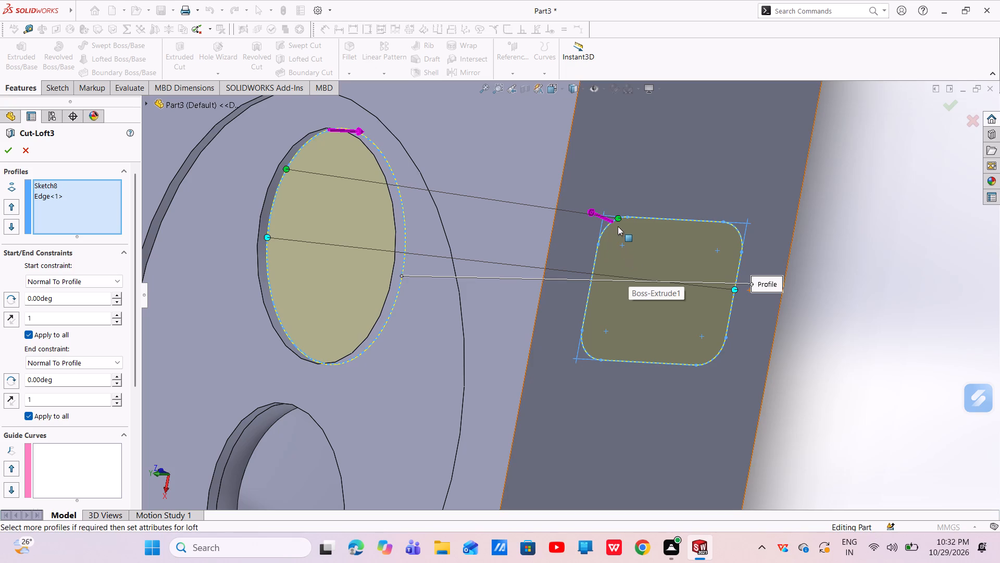
pyautogui.click(9, 151)
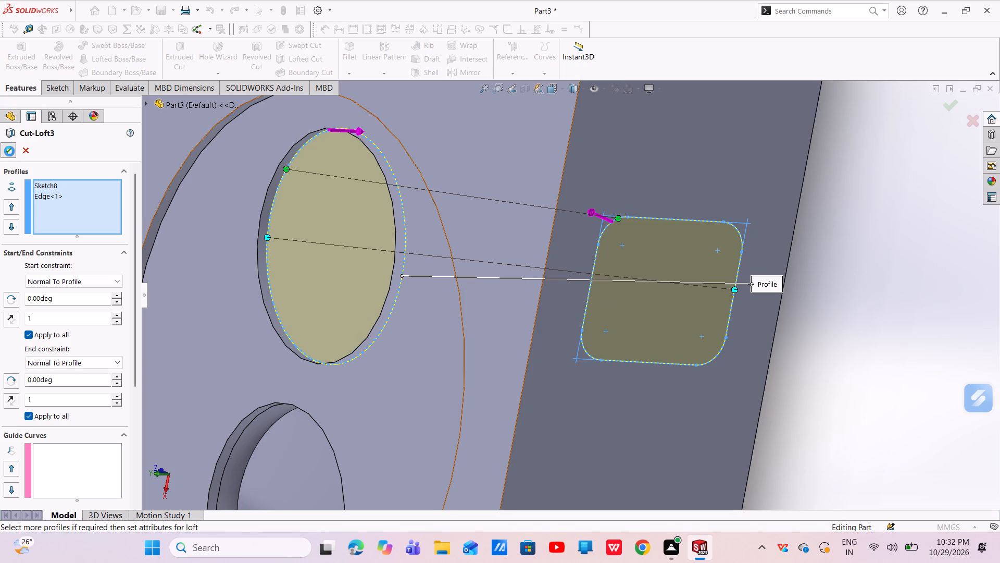
pyautogui.moveTo(332, 246); pyautogui.dragTo(393, 273, button='middle')
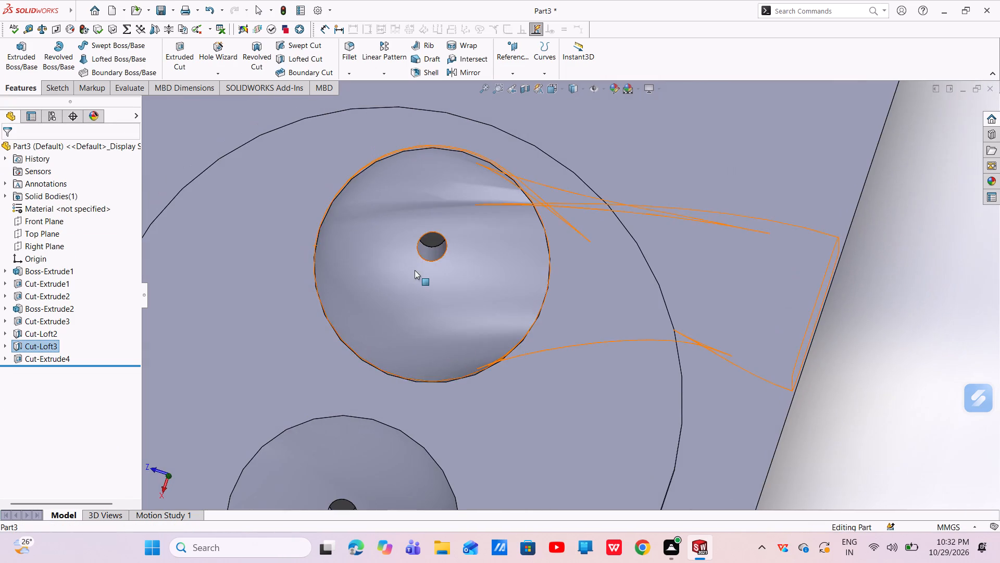
pyautogui.scroll(4, 408, 265)
# In Cut-Loft3, move one connector's opening end toward the block's near end and swing the adjacent connector's circular end toward the same side.
pyautogui.click(492, 283)
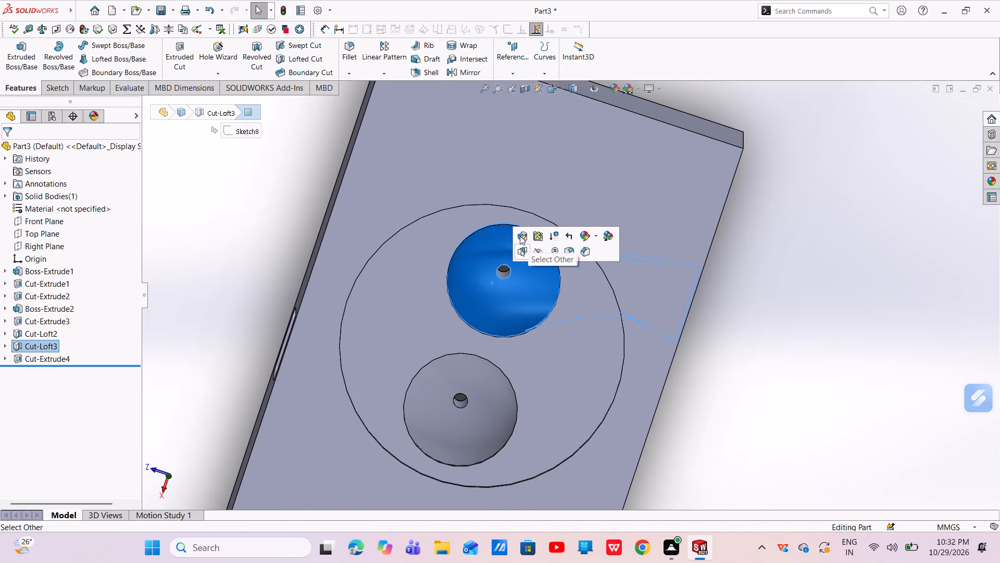
pyautogui.click(520, 236)
pyautogui.scroll(-4, 689, 337)
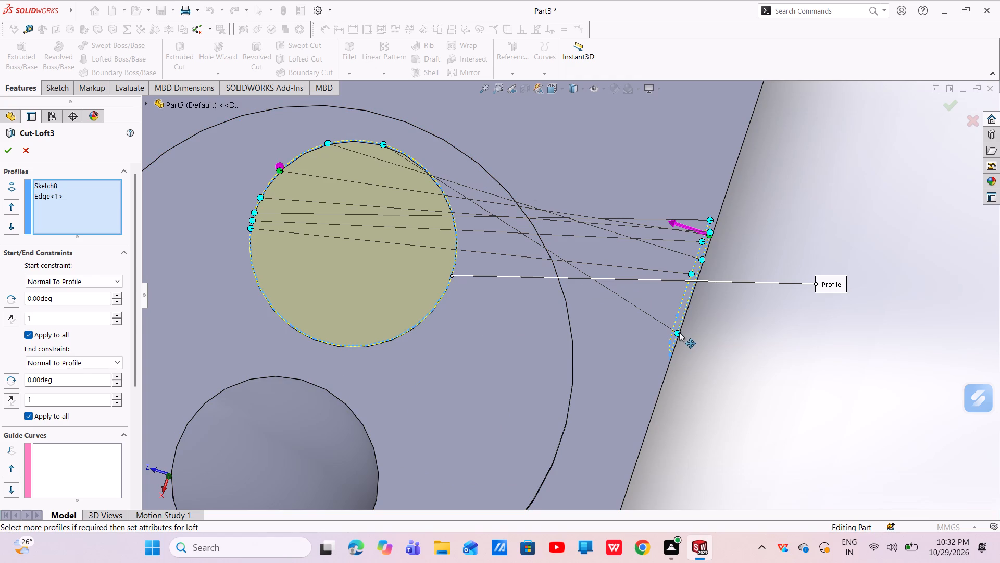
pyautogui.moveTo(679, 332); pyautogui.dragTo(726, 246)
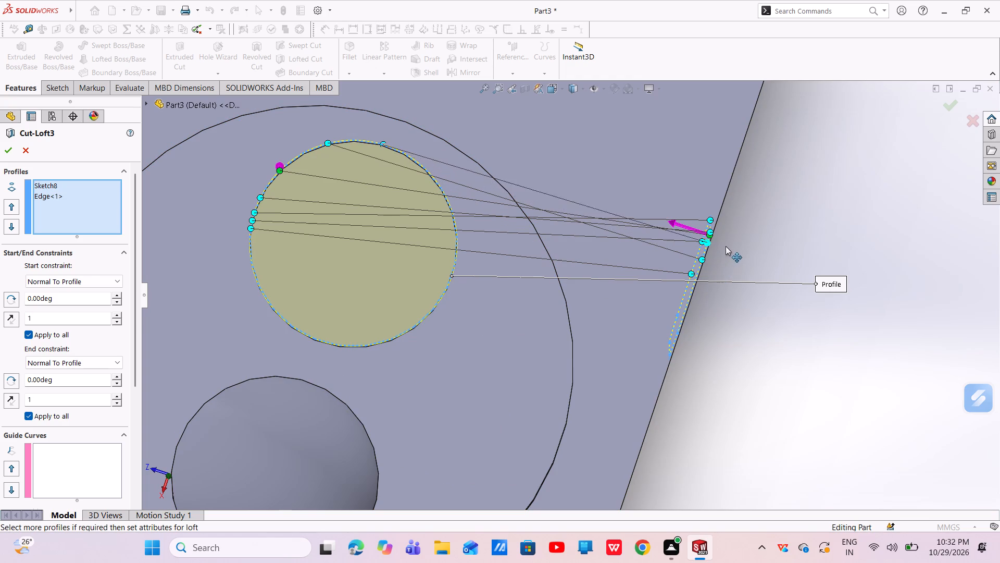
pyautogui.moveTo(726, 246); pyautogui.dragTo(756, 210)
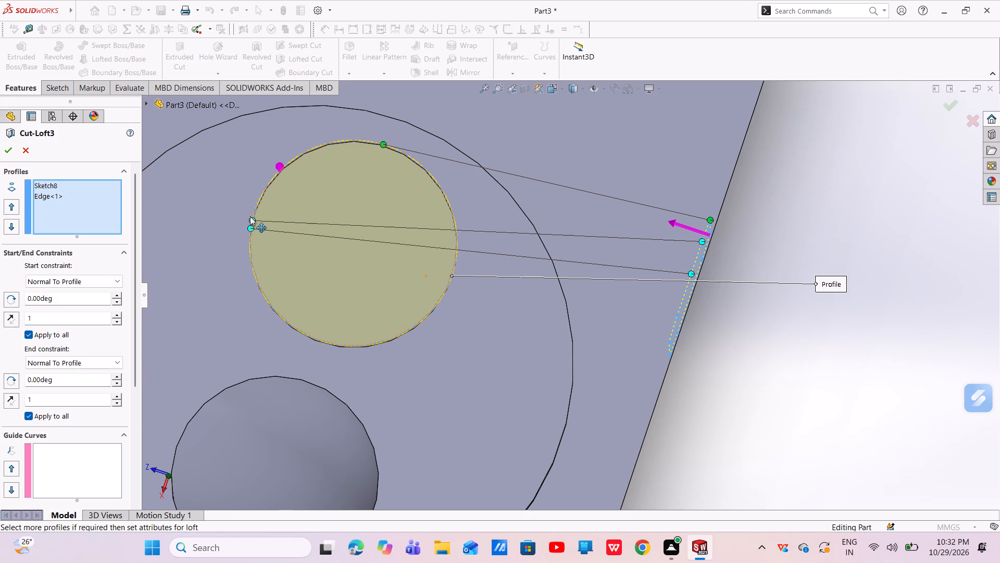
pyautogui.moveTo(253, 218); pyautogui.dragTo(291, 163)
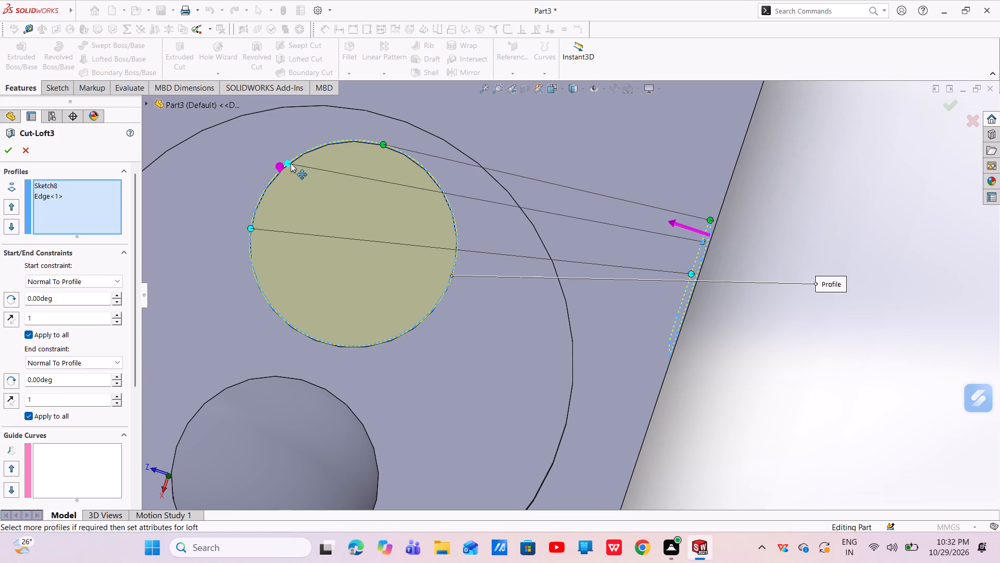
pyautogui.moveTo(291, 163); pyautogui.dragTo(402, 120)
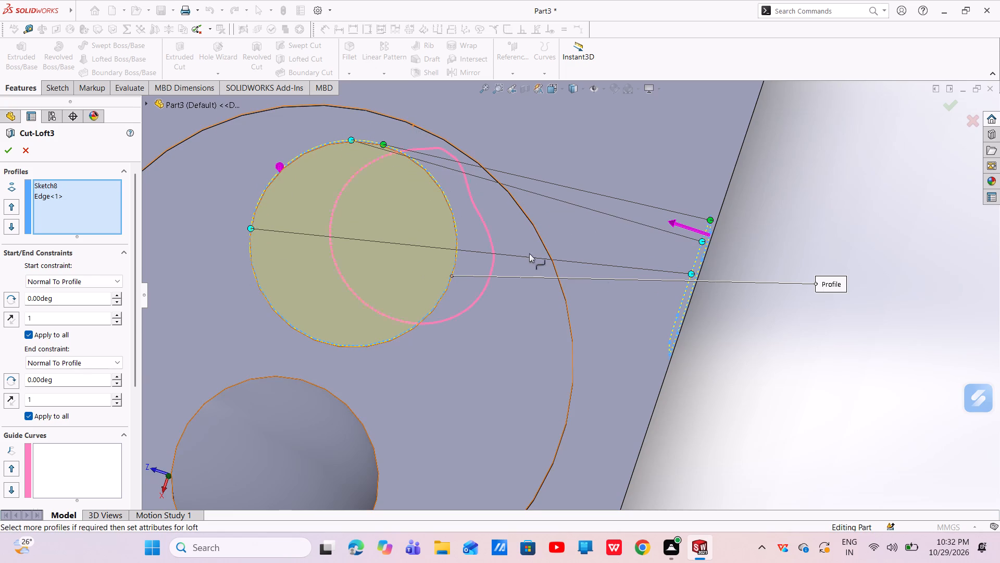
# Move both ends of the remaining cyan connector to the side facing the neighbouring round hole and rebuild Cut-Loft3.
pyautogui.moveTo(692, 271); pyautogui.dragTo(683, 303)
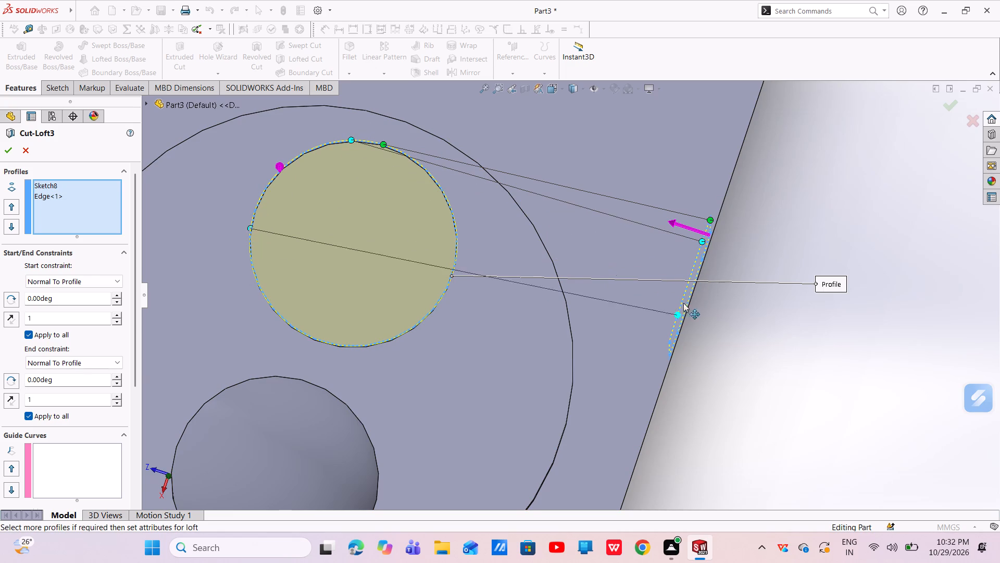
pyautogui.moveTo(683, 303); pyautogui.dragTo(662, 345)
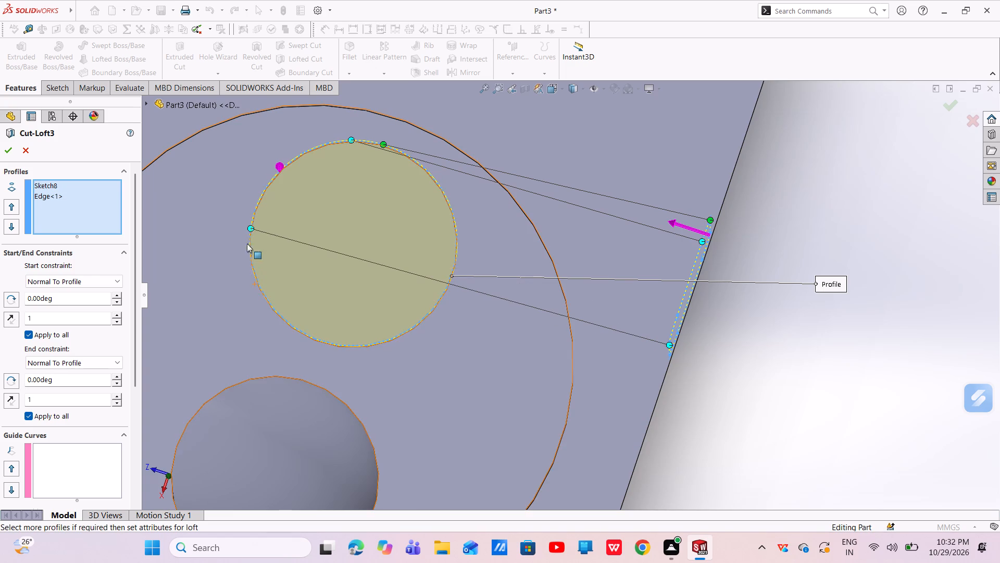
pyautogui.moveTo(251, 227); pyautogui.dragTo(333, 378)
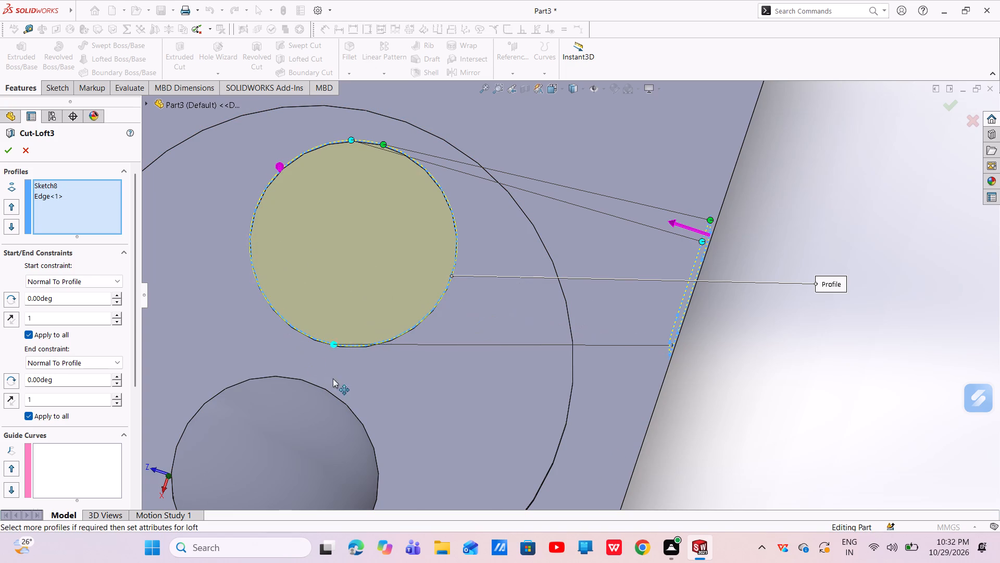
pyautogui.moveTo(333, 378); pyautogui.dragTo(468, 380)
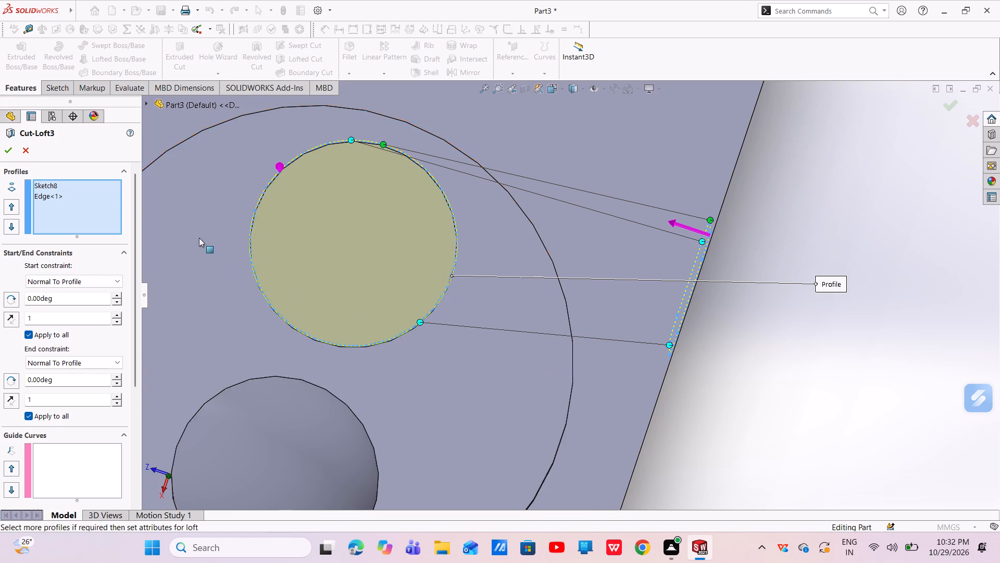
pyautogui.click(5, 146)
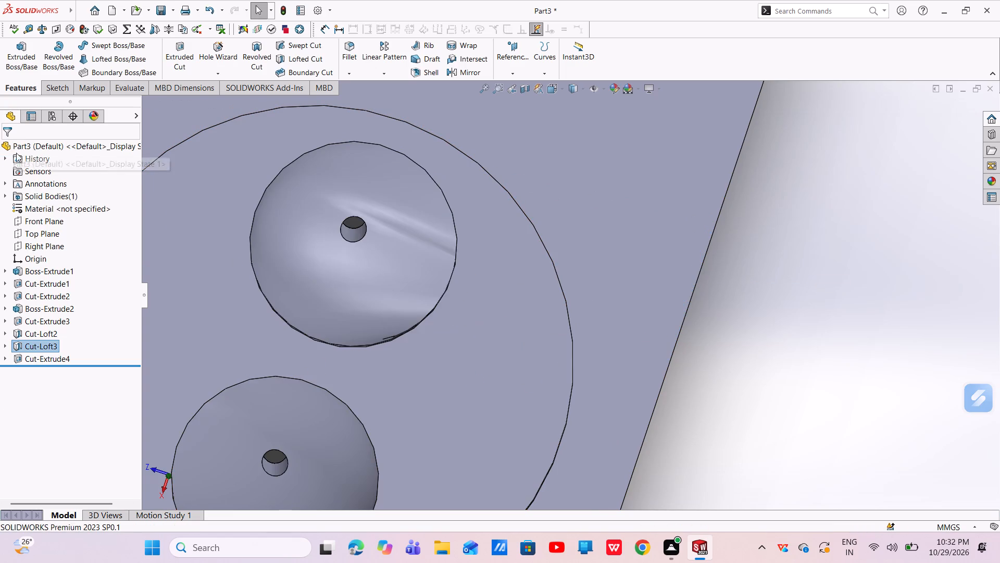
# Reopen Cut-Loft3 and swing two crossing connectors' circular ends around to the part of the circle facing the neighbouring hole.
pyautogui.scroll(-4, 354, 224)
pyautogui.scroll(4, 365, 239)
pyautogui.moveTo(448, 276); pyautogui.dragTo(482, 255, button='middle')
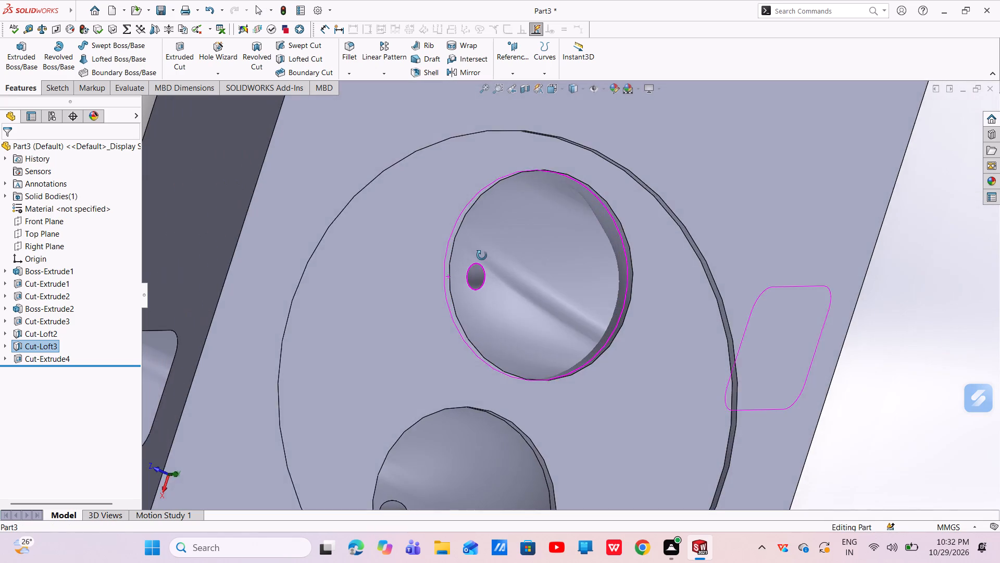
pyautogui.moveTo(482, 255); pyautogui.dragTo(473, 244, button='middle')
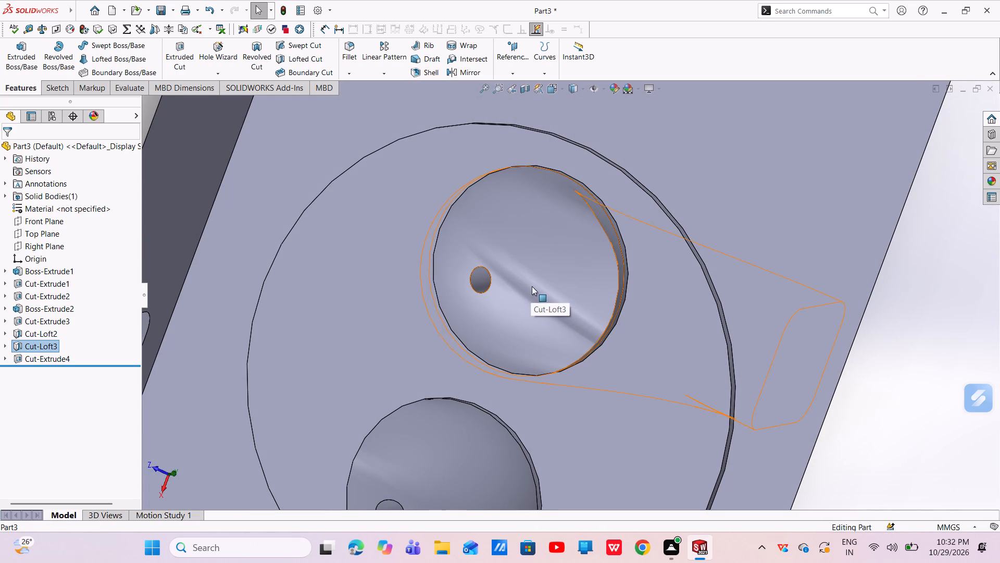
pyautogui.click(39, 343)
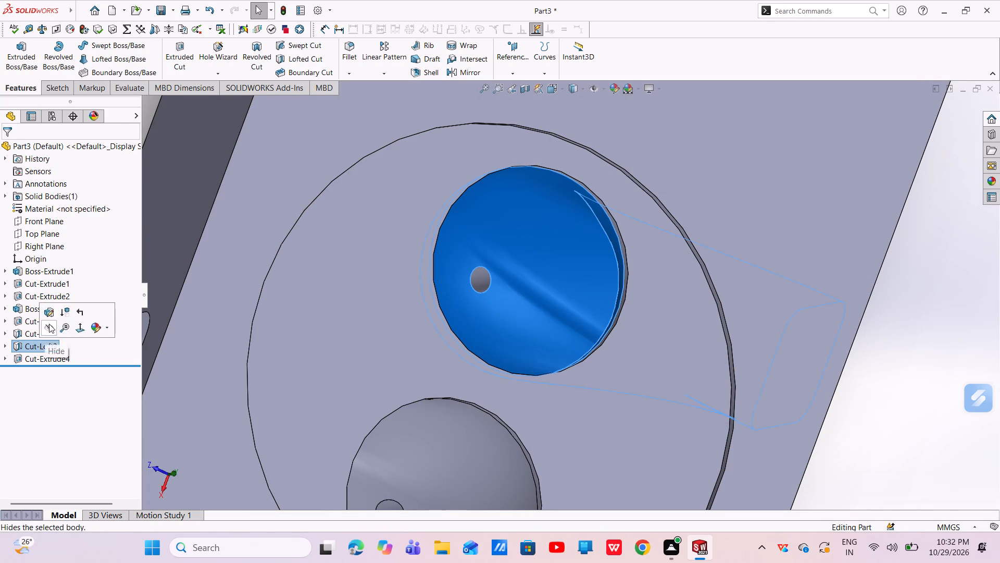
pyautogui.click(72, 344)
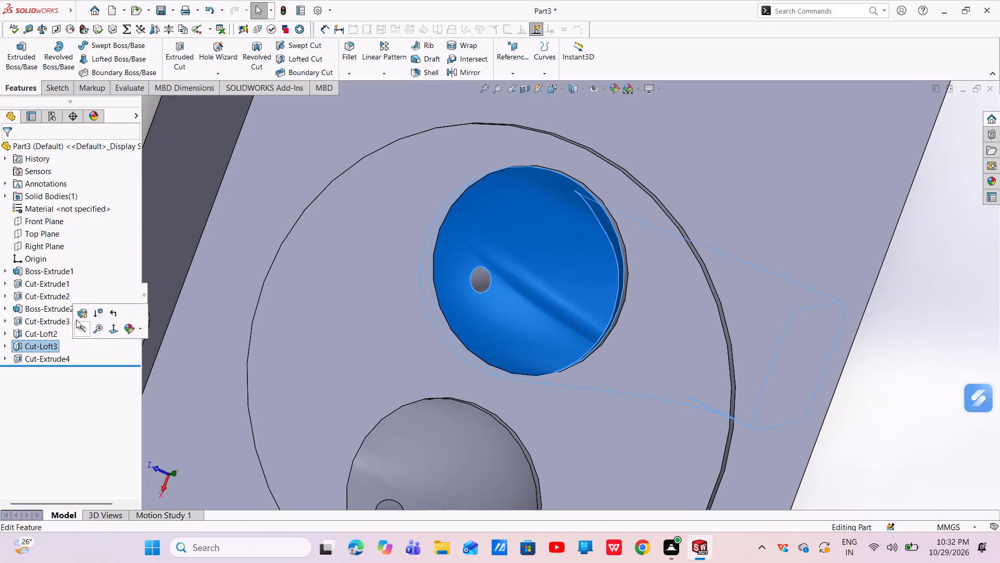
pyautogui.click(78, 316)
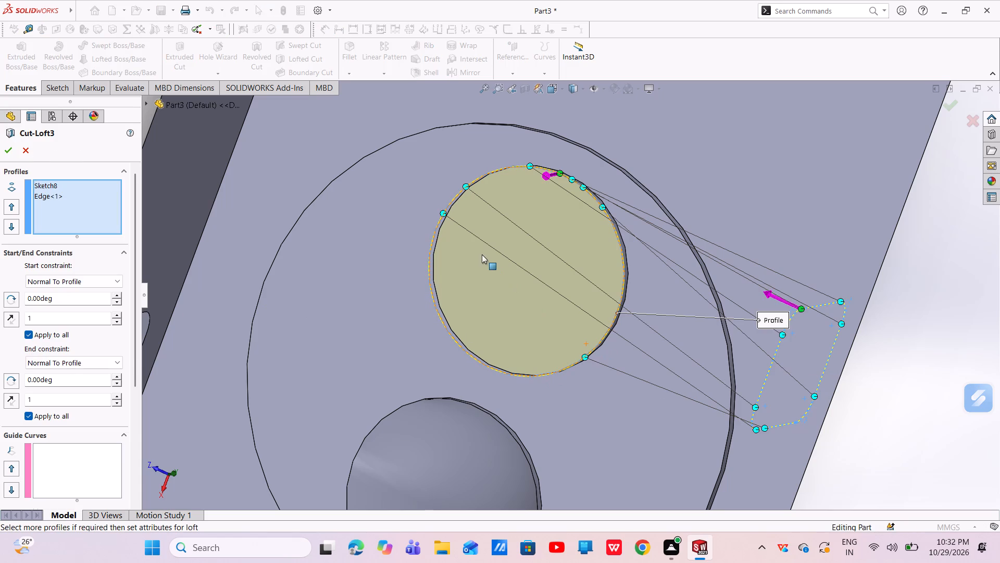
pyautogui.moveTo(442, 211); pyautogui.dragTo(445, 290)
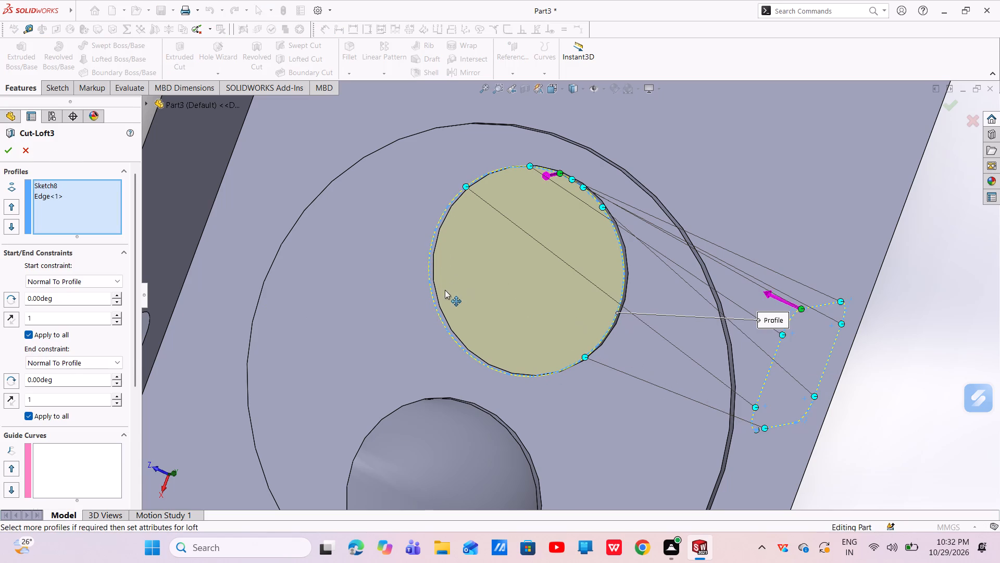
pyautogui.moveTo(445, 290); pyautogui.dragTo(556, 381)
pyautogui.moveTo(466, 185); pyautogui.dragTo(457, 215)
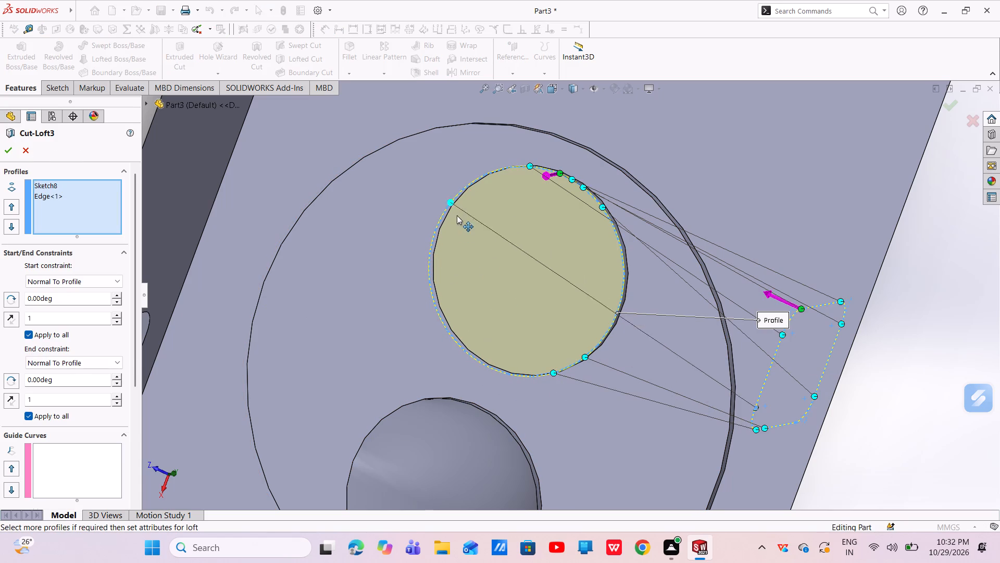
pyautogui.moveTo(457, 215); pyautogui.dragTo(590, 345)
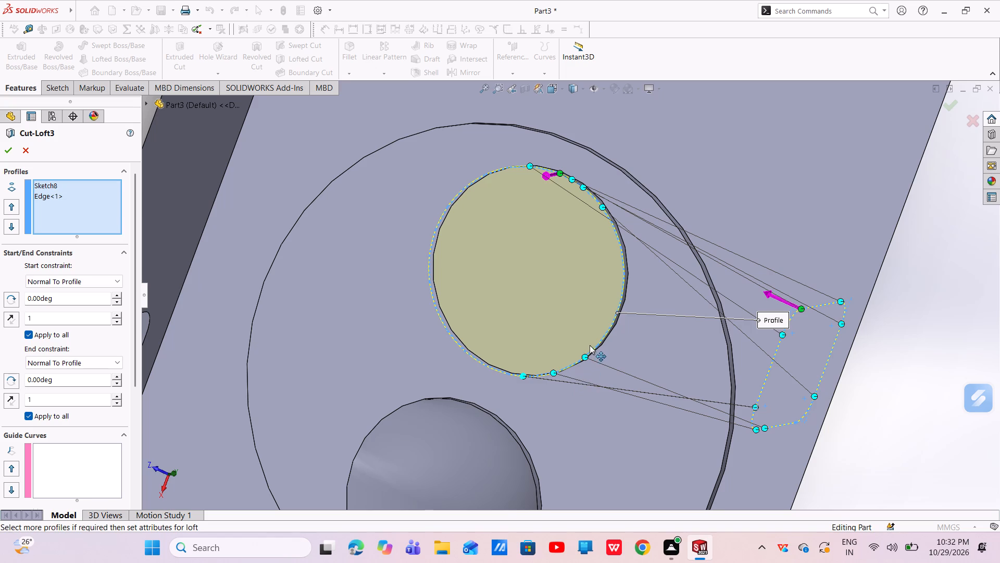
pyautogui.moveTo(590, 345); pyautogui.dragTo(590, 345)
# Move the swung connector's opening end around the corner onto the opening's edge facing the neighbouring hole's side.
pyautogui.moveTo(756, 406); pyautogui.dragTo(797, 452)
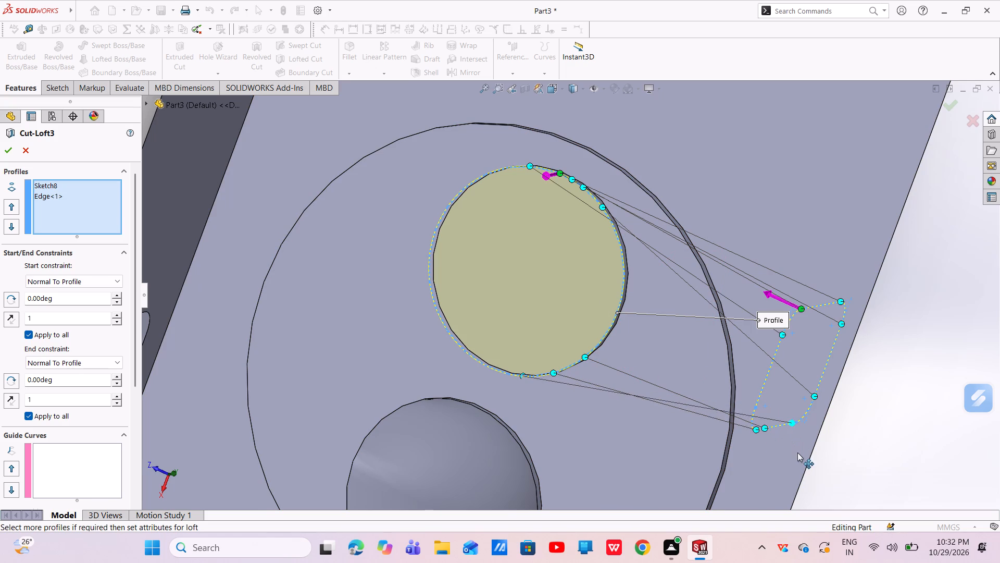
pyautogui.moveTo(797, 452); pyautogui.dragTo(723, 284)
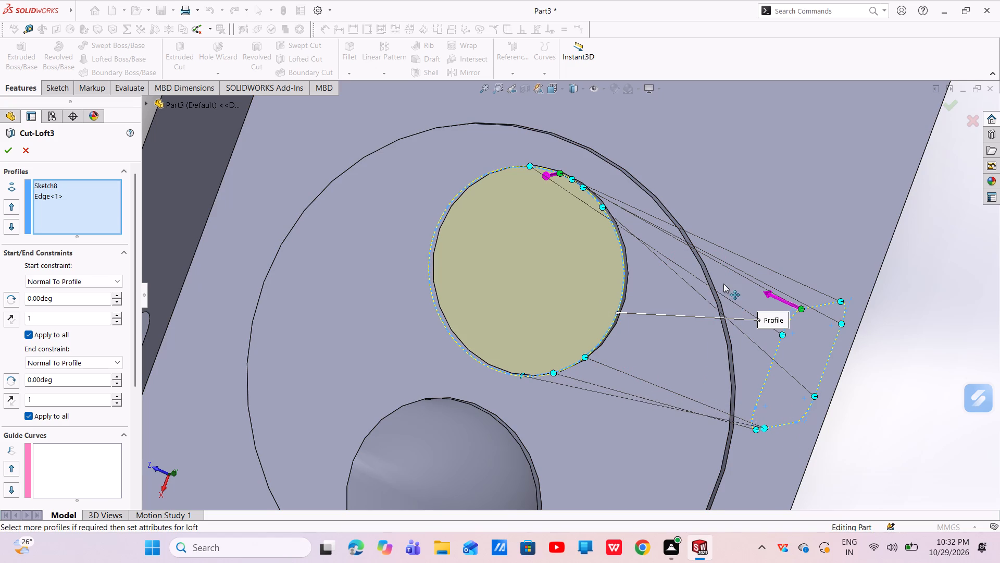
pyautogui.moveTo(723, 284); pyautogui.dragTo(723, 283)
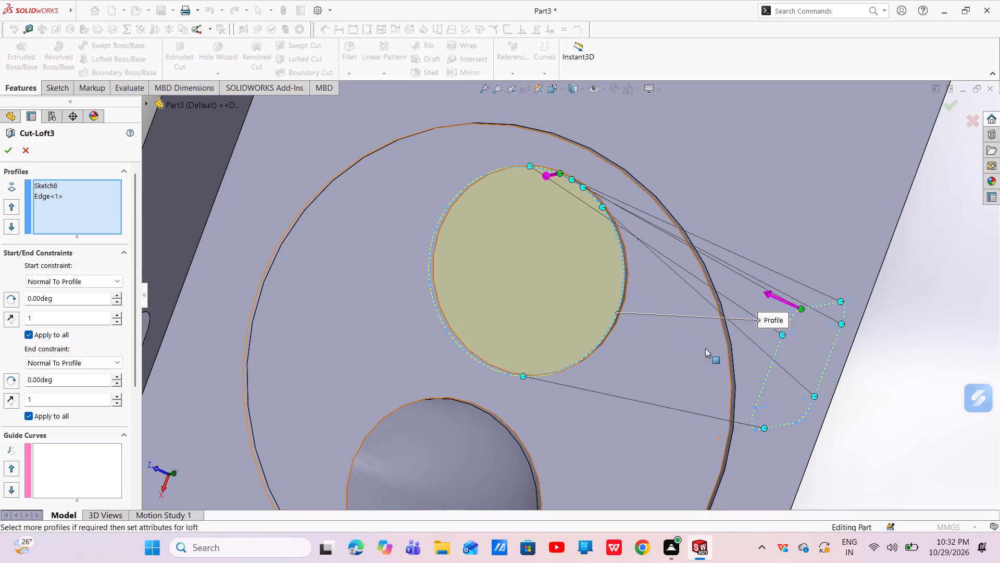
# Move the two remaining stray connectors' opening ends to the opening's corners nearest the block's end and rebuild Cut-Loft3.
pyautogui.moveTo(815, 396); pyautogui.dragTo(844, 320)
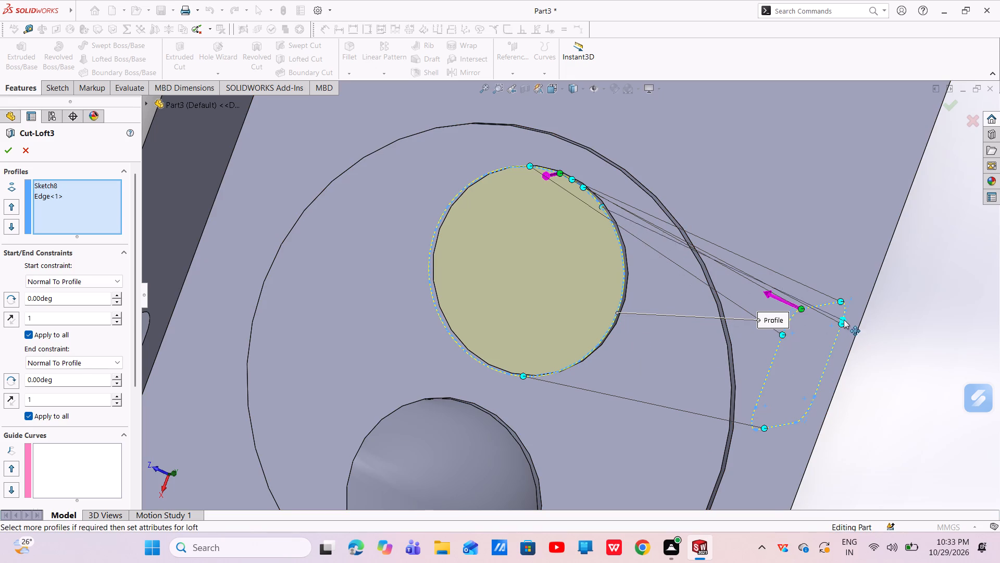
pyautogui.moveTo(844, 320); pyautogui.dragTo(847, 312)
pyautogui.scroll(-3, 792, 354)
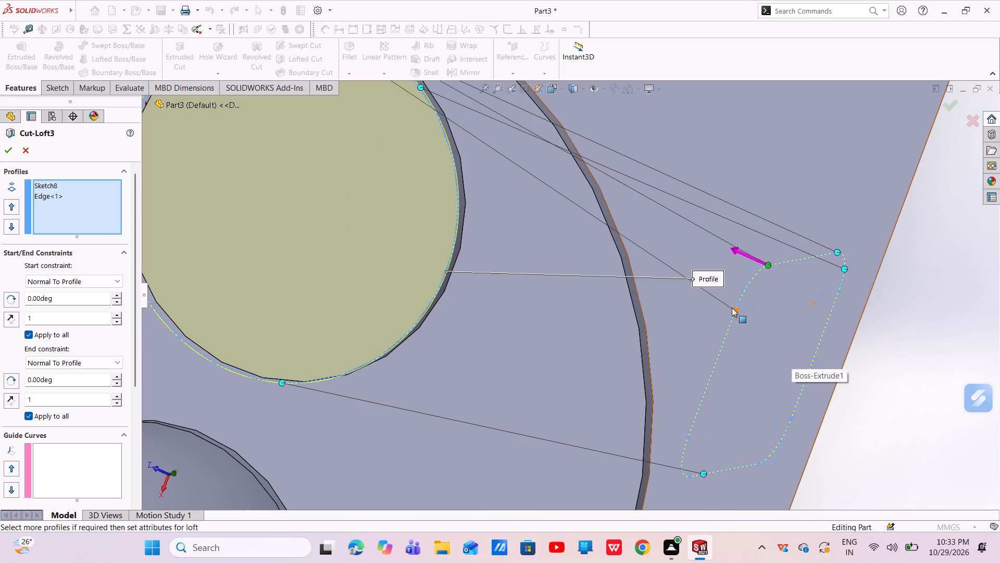
pyautogui.moveTo(733, 310); pyautogui.dragTo(756, 280)
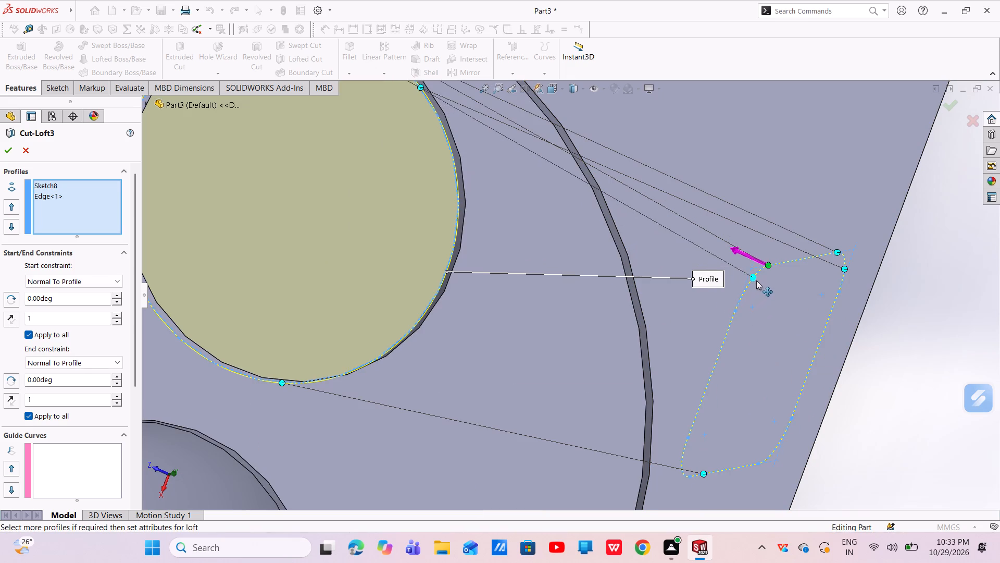
pyautogui.moveTo(756, 280); pyautogui.dragTo(758, 277)
pyautogui.scroll(3, 797, 295)
pyautogui.scroll(-4, 508, 224)
pyautogui.scroll(4, 505, 217)
pyautogui.click(10, 151)
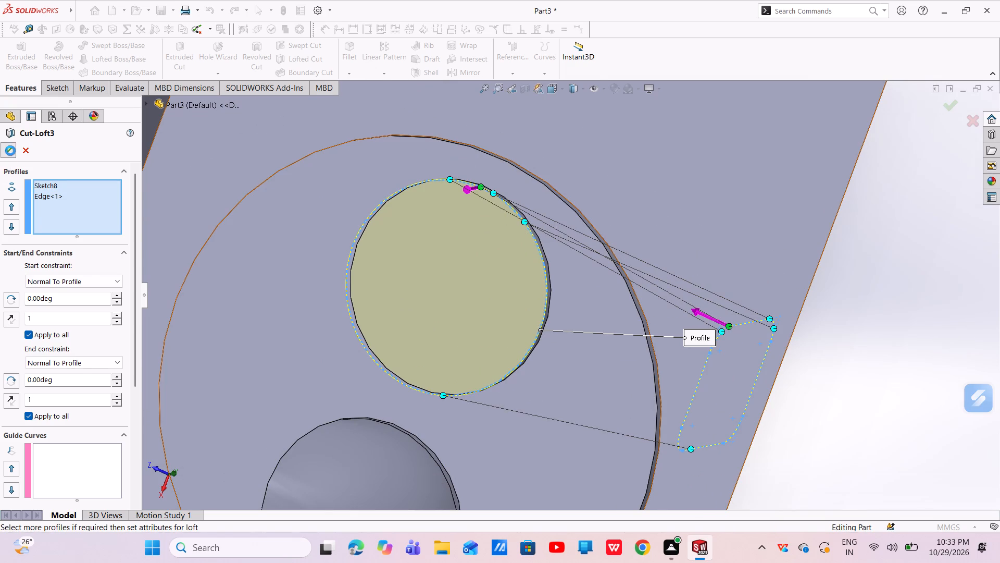
pyautogui.scroll(2, 423, 291)
pyautogui.moveTo(438, 297); pyautogui.dragTo(463, 306, button='middle')
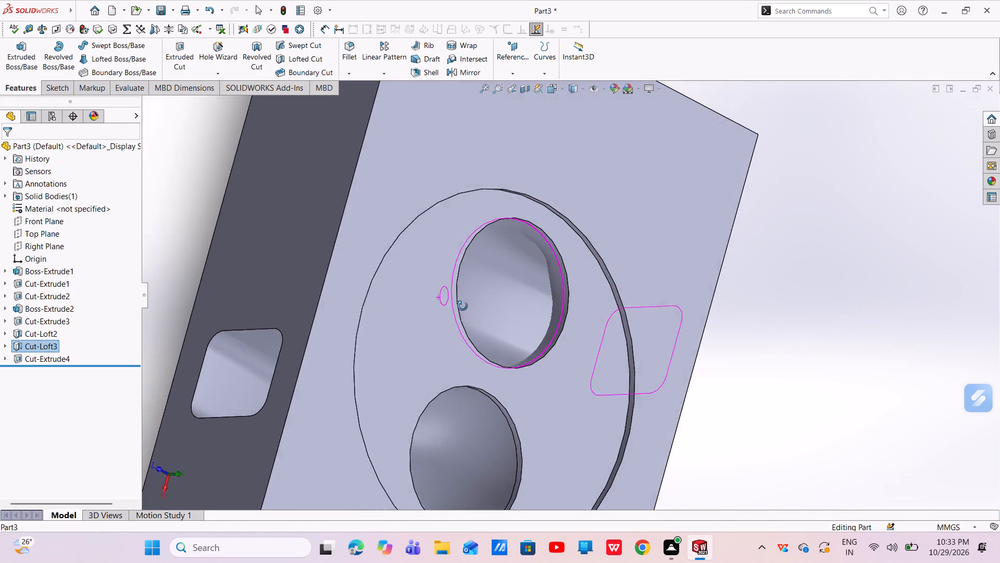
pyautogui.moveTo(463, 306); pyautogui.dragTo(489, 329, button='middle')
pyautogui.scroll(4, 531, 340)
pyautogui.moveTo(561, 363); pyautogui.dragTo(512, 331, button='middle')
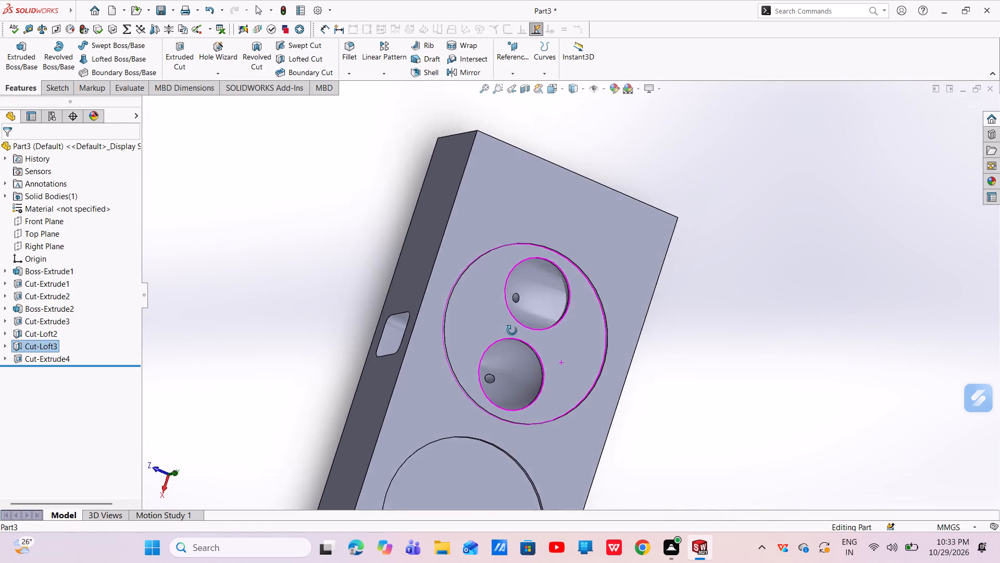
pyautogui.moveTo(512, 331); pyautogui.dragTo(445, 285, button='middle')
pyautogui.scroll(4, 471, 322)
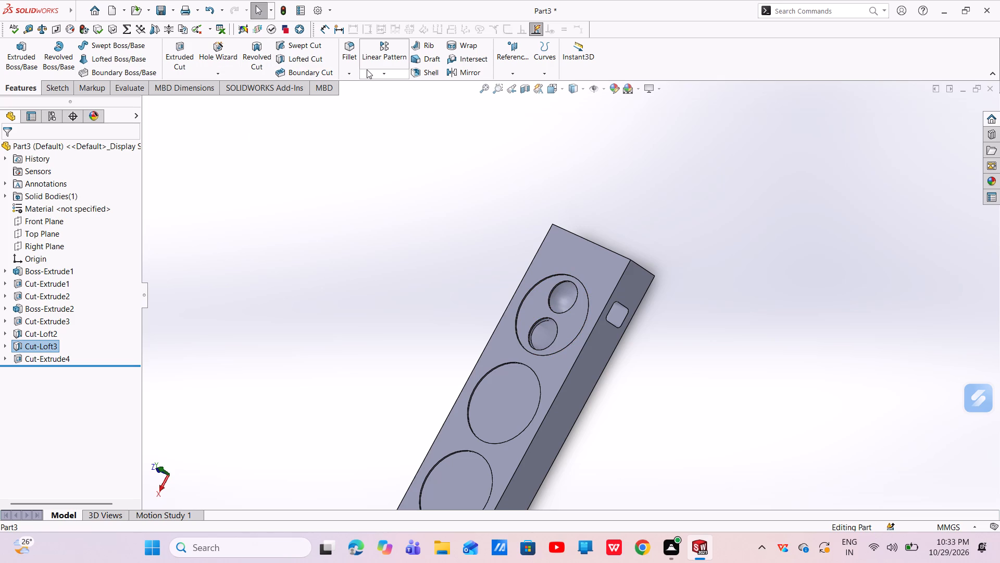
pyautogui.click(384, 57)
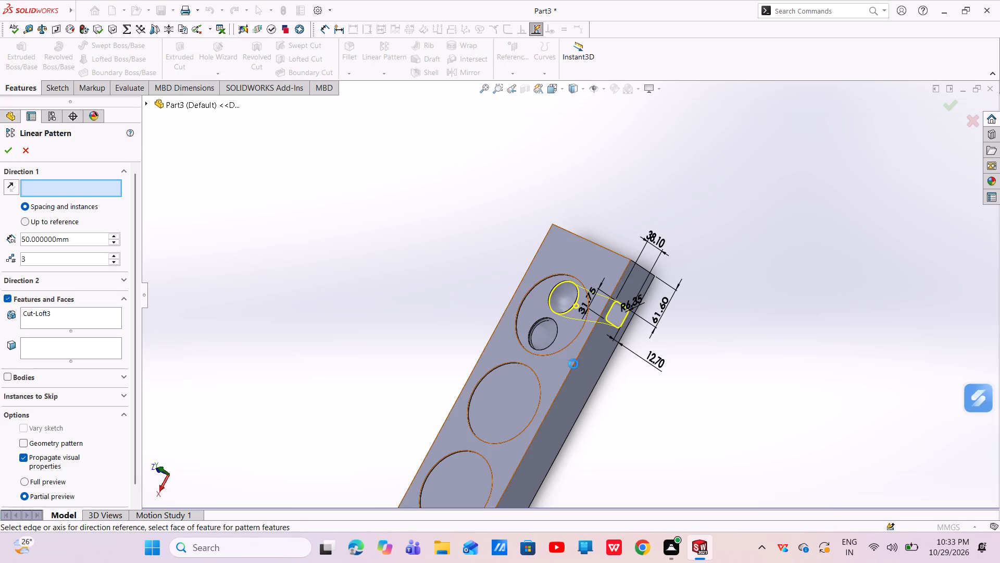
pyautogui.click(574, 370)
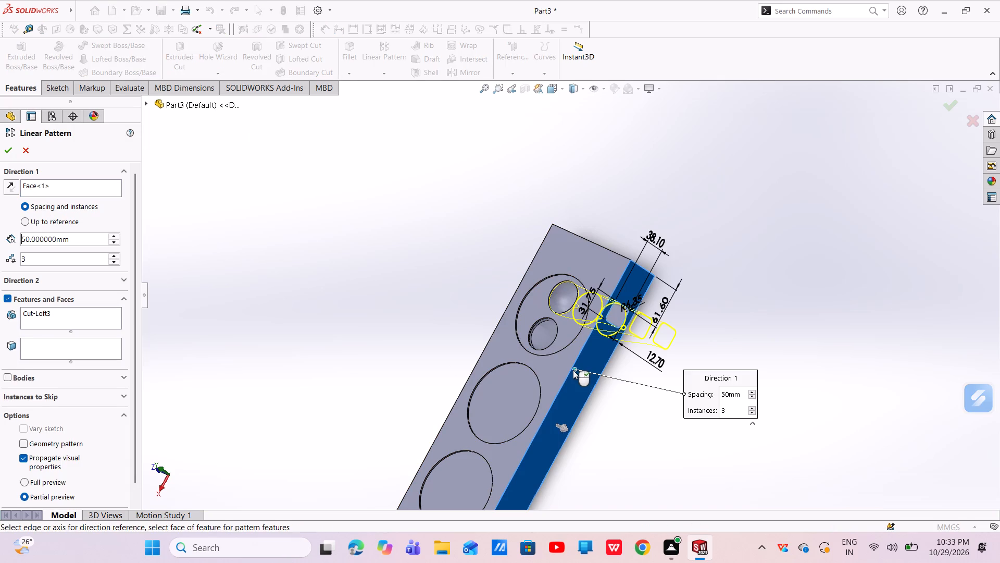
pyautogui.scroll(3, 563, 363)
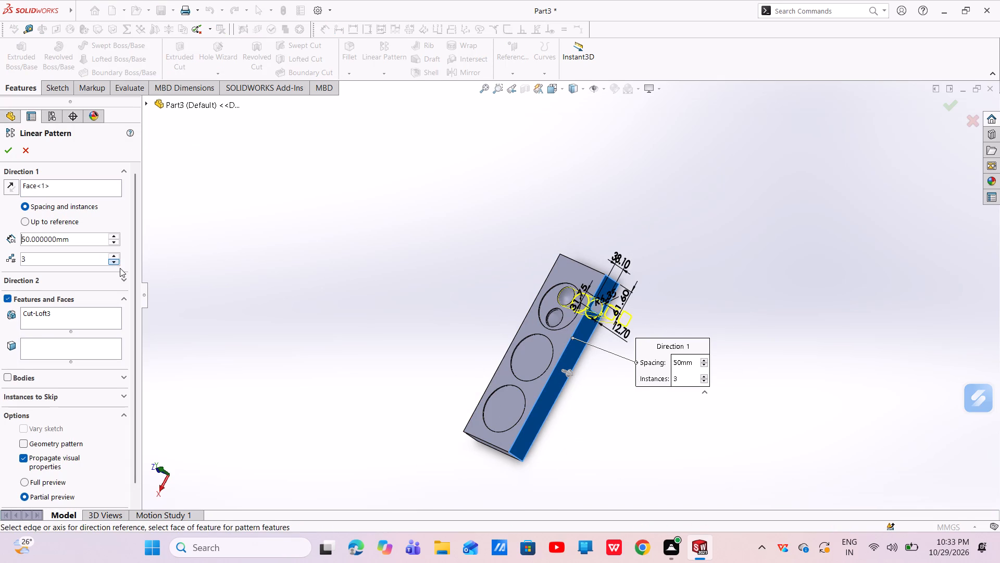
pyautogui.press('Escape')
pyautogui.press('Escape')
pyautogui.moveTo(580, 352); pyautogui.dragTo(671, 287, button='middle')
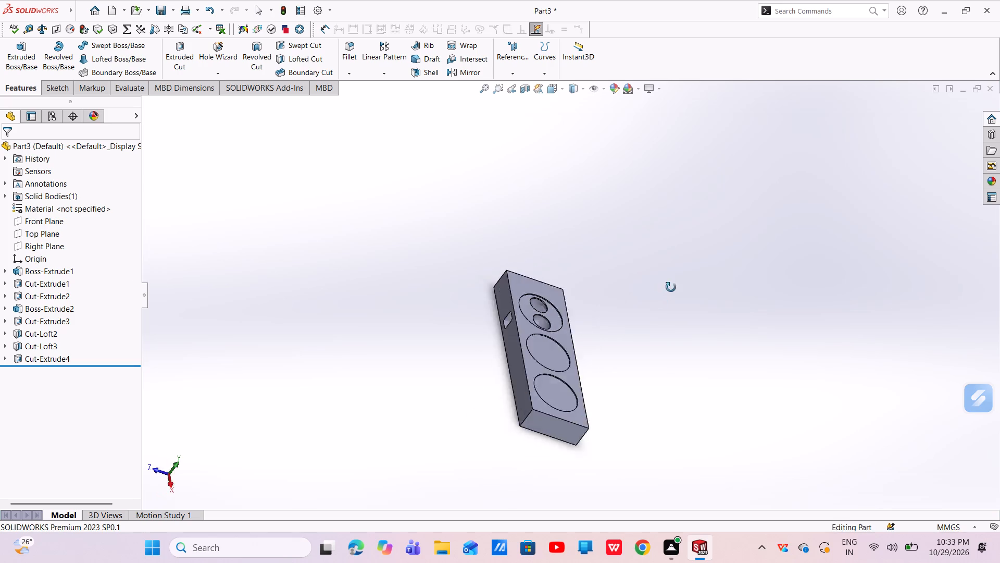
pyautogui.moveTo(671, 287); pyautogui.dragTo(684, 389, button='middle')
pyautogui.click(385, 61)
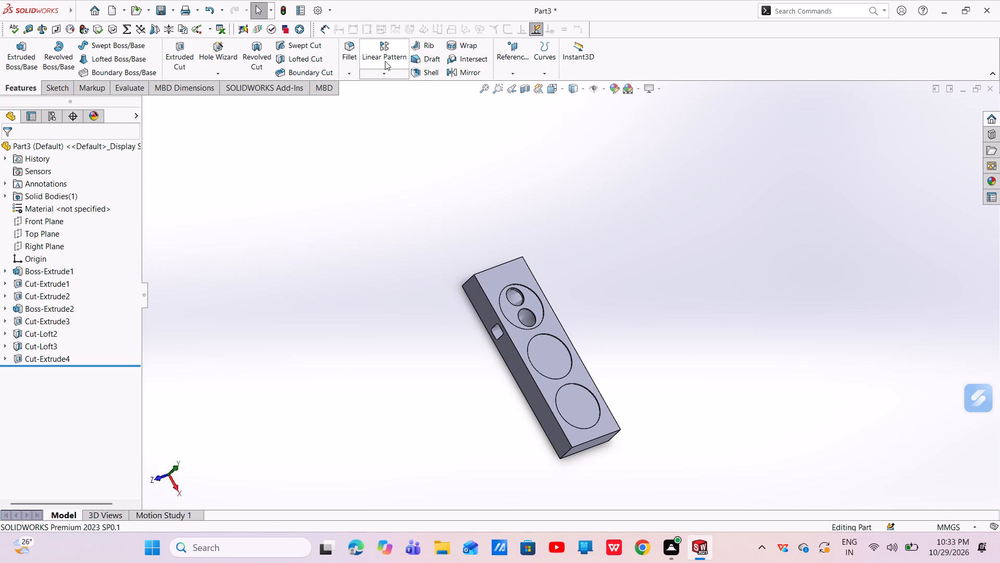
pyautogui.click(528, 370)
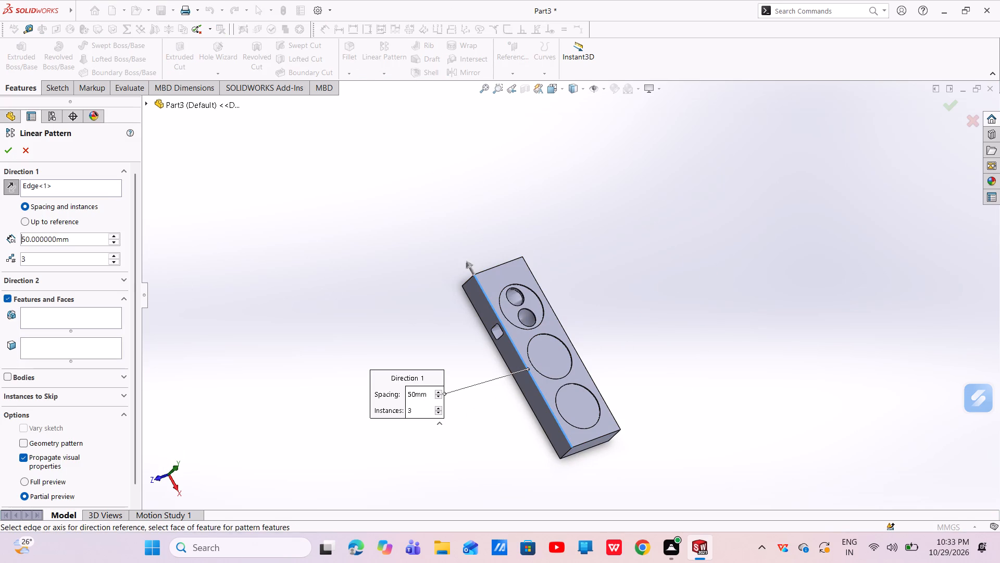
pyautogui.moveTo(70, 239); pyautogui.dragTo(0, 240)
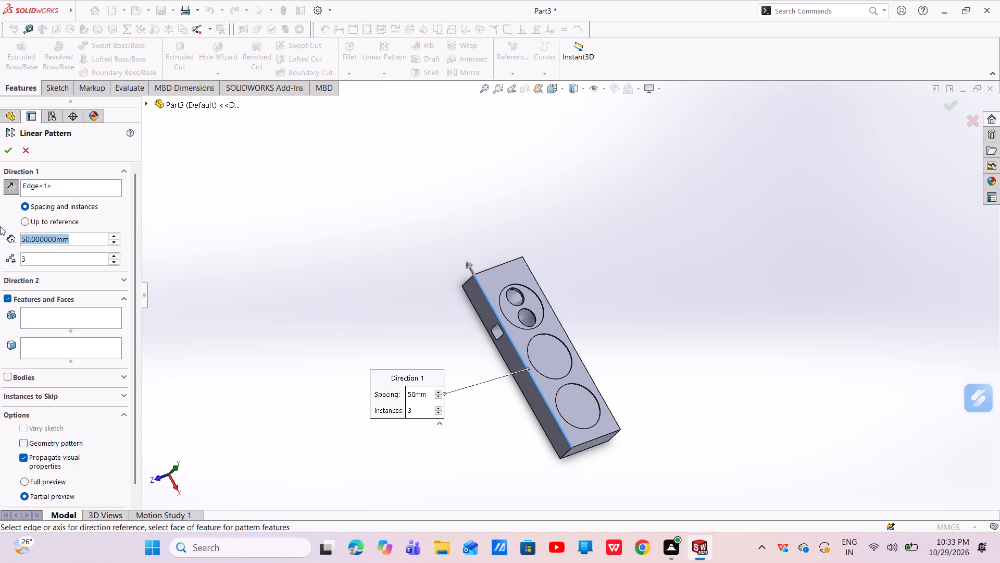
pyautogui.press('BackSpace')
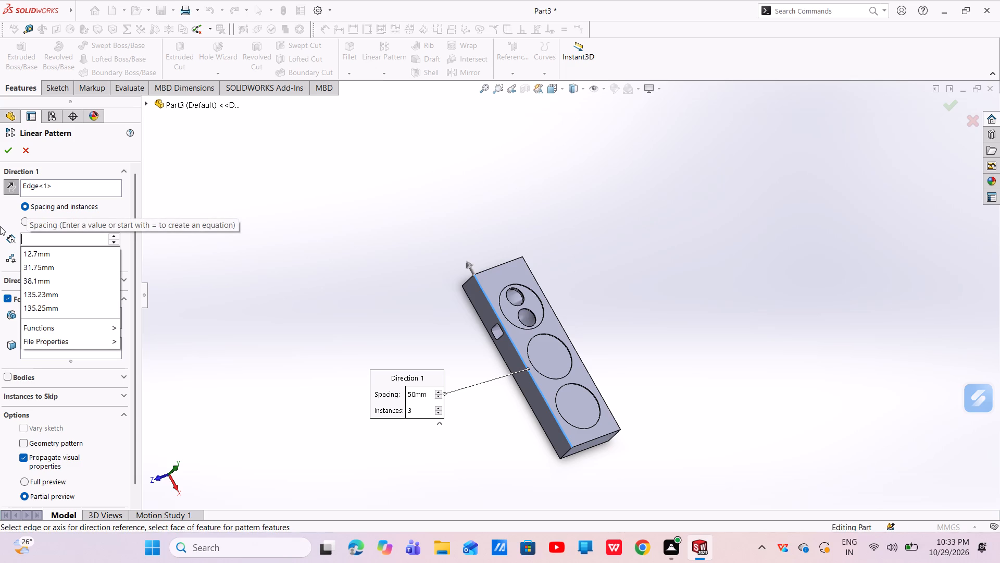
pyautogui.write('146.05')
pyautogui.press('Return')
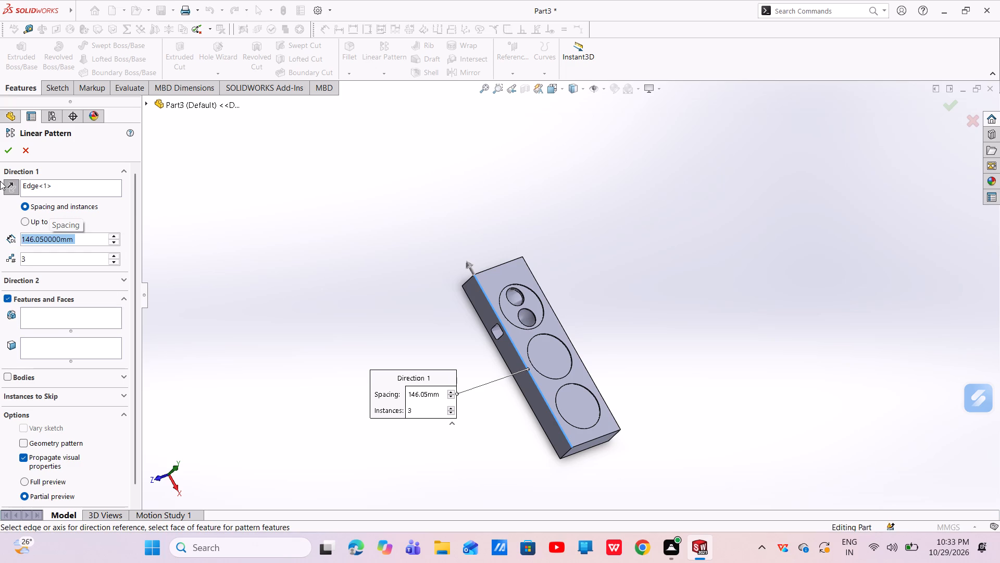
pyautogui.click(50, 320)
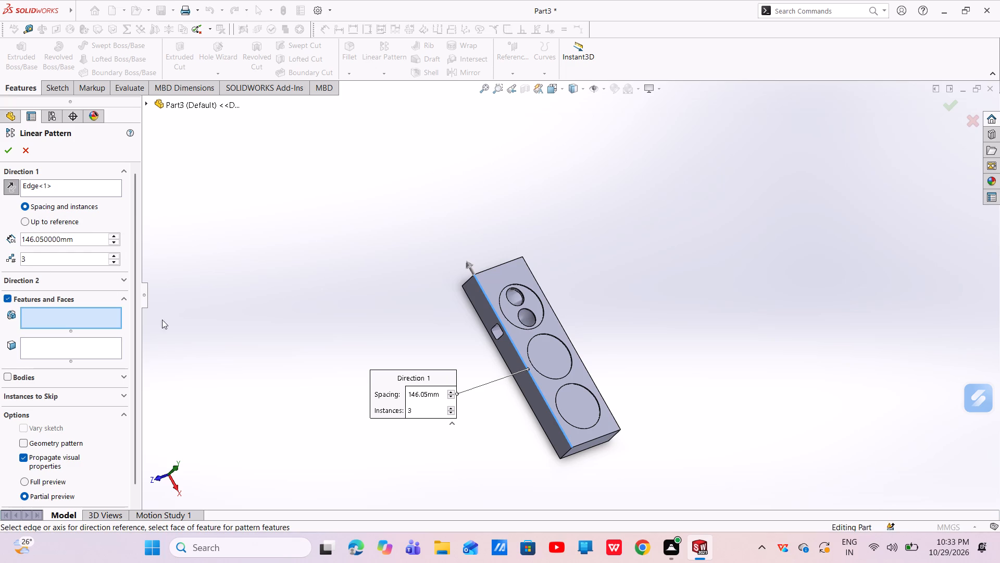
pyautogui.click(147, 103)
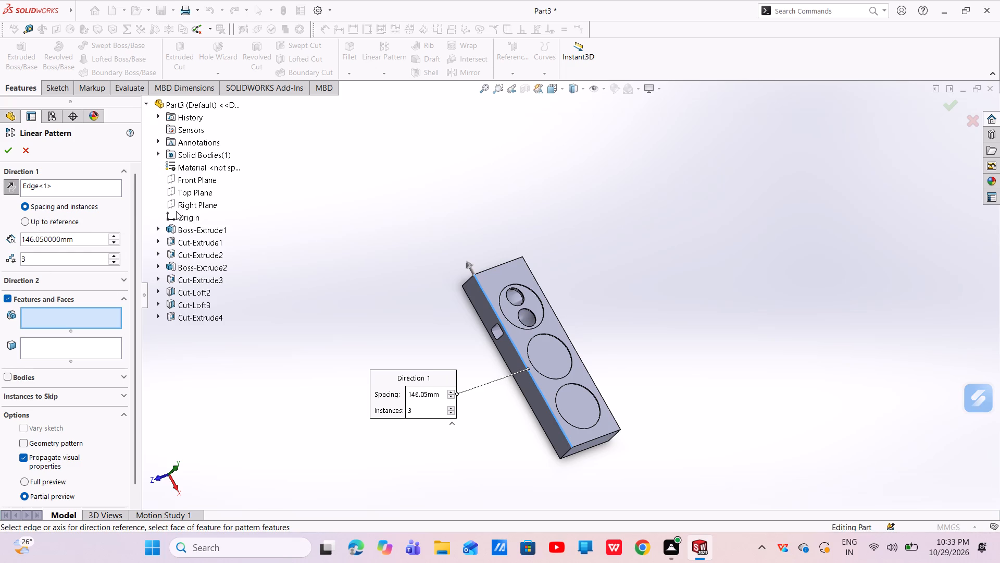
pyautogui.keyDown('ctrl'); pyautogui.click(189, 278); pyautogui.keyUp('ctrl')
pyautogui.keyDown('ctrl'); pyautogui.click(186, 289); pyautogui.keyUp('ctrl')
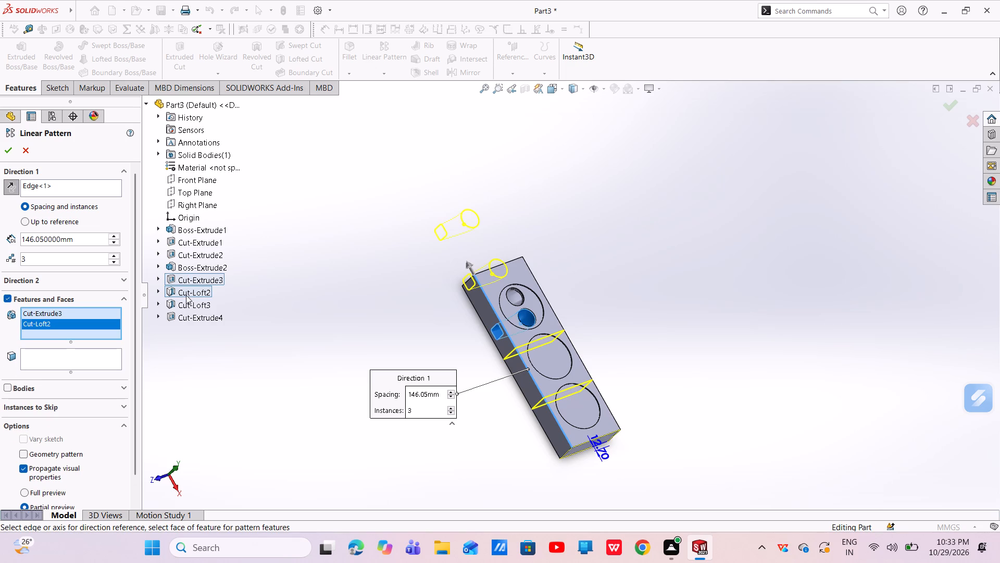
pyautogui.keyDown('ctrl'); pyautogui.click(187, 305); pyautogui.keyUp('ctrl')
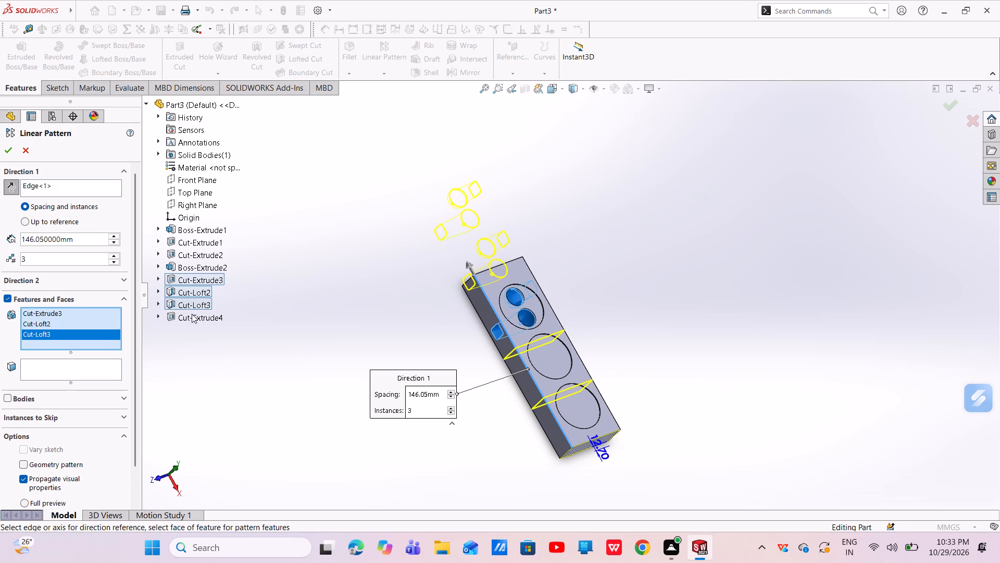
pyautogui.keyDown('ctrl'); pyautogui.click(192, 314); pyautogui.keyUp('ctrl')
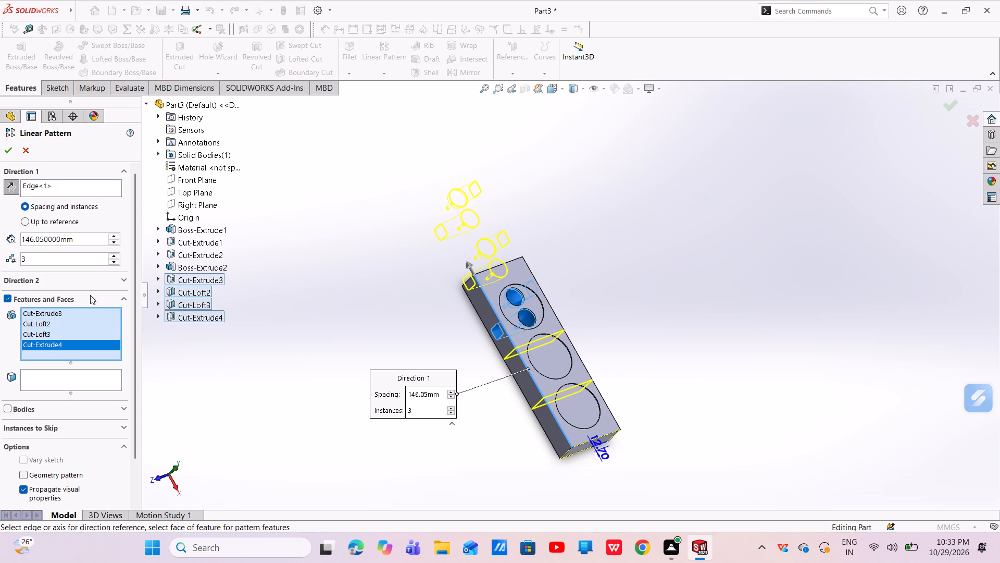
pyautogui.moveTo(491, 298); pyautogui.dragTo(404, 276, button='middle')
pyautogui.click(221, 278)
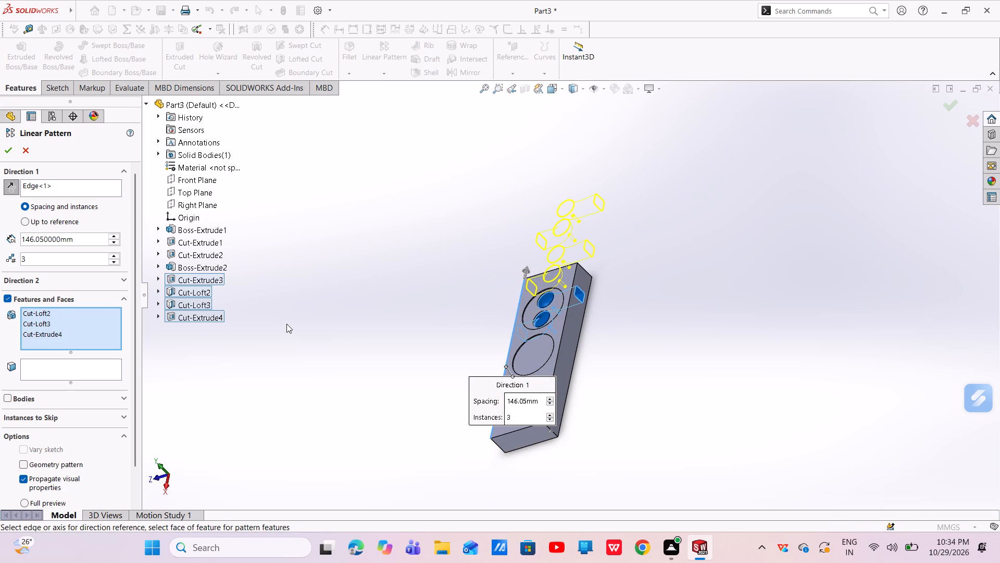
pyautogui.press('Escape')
# Start a linear pattern of three instances along the block's long top edge with 146.05 mm spacing.
pyautogui.scroll(-2, 506, 346)
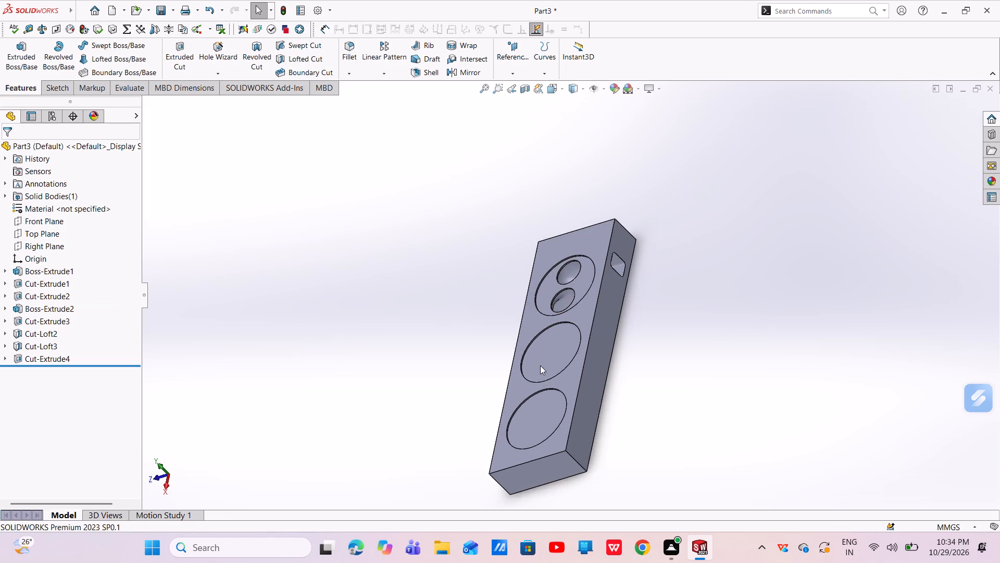
pyautogui.scroll(2, 540, 365)
pyautogui.click(391, 50)
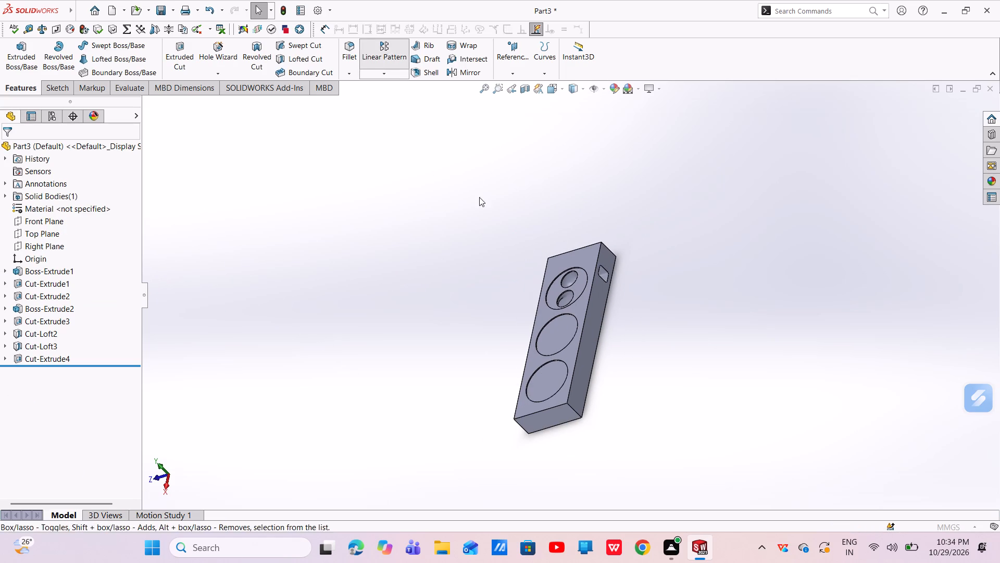
pyautogui.keyDown('ctrl'); pyautogui.click(578, 351); pyautogui.keyUp('ctrl')
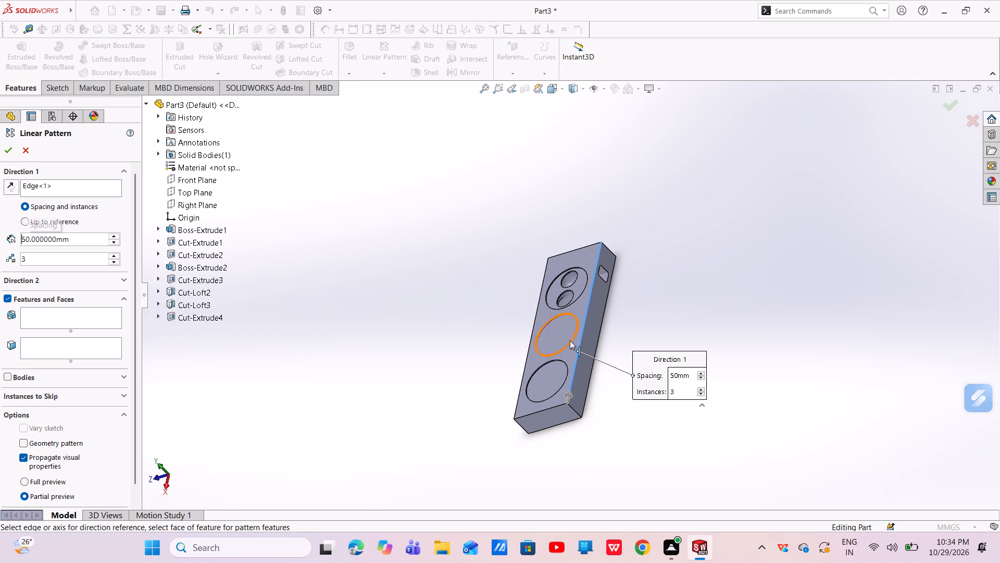
pyautogui.moveTo(71, 241); pyautogui.dragTo(11, 245)
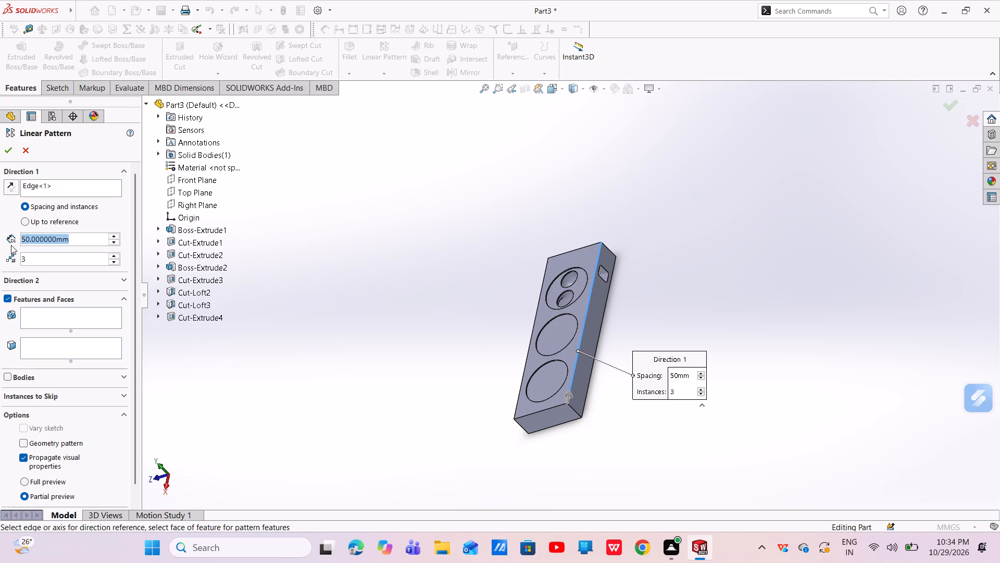
pyautogui.press('BackSpace')
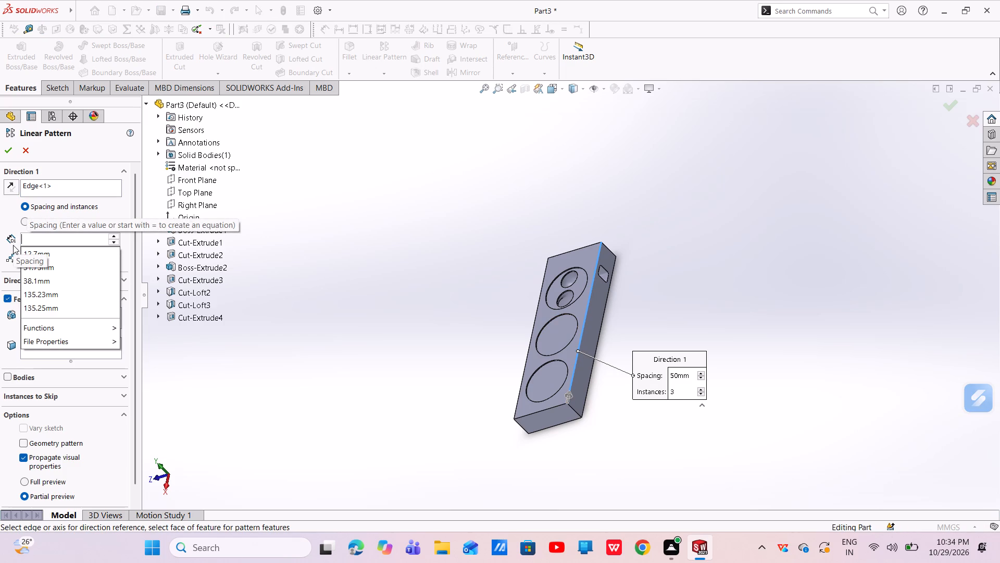
pyautogui.write('146.05')
pyautogui.press('Return')
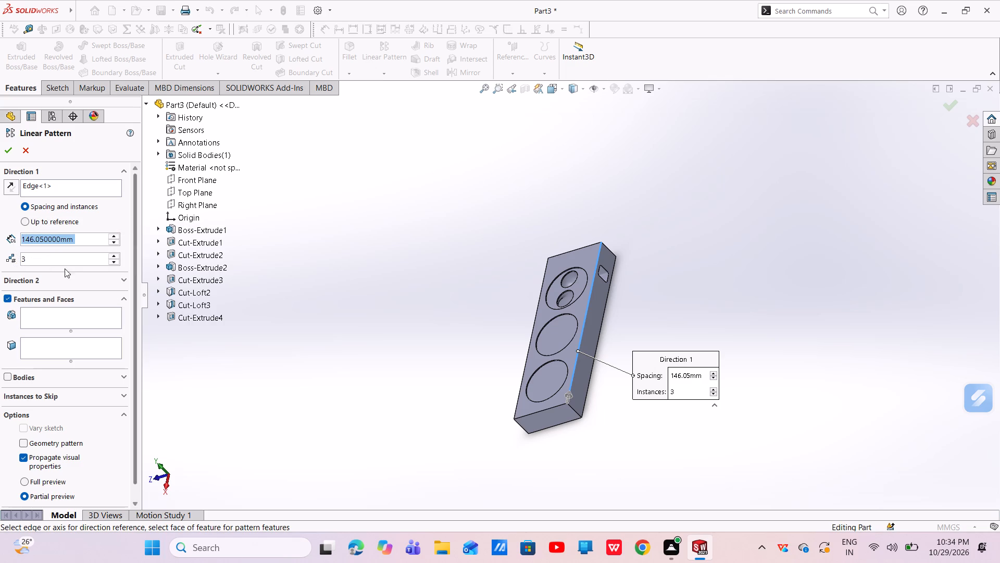
# Choose Cut-Loft2, Cut-Loft3 and Cut-Extrude4 as the features, reverse the direction toward the other two recesses, and try to create the pattern.
pyautogui.click(52, 317)
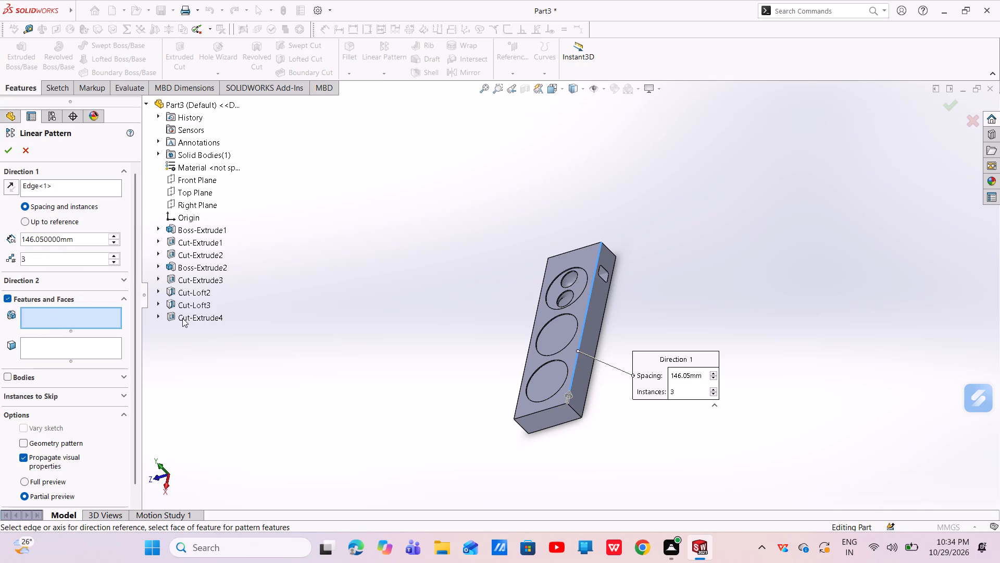
pyautogui.keyDown('ctrl'); pyautogui.click(186, 293); pyautogui.keyUp('ctrl')
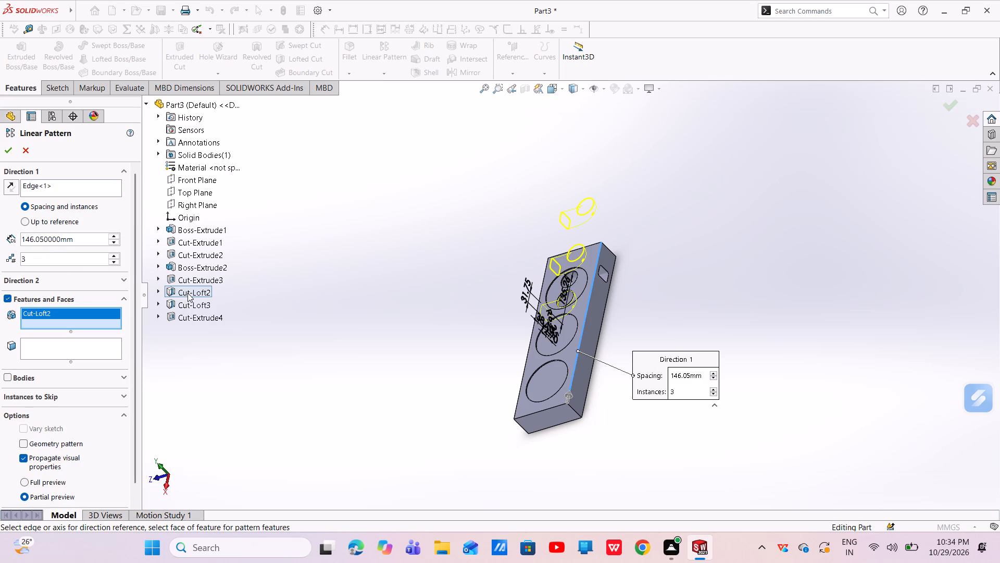
pyautogui.keyDown('ctrl'); pyautogui.click(198, 303); pyautogui.keyUp('ctrl')
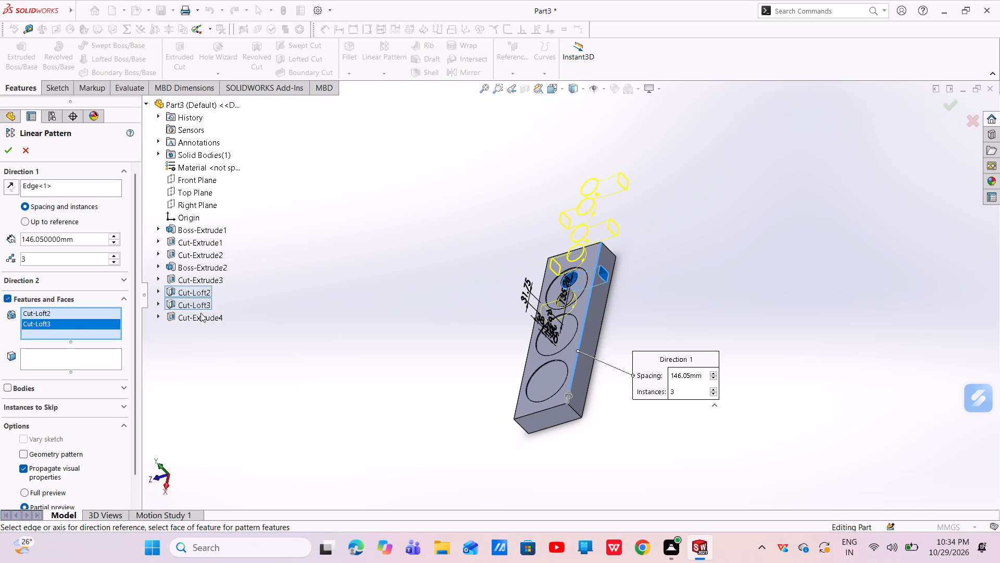
pyautogui.keyDown('ctrl'); pyautogui.click(198, 318); pyautogui.keyUp('ctrl')
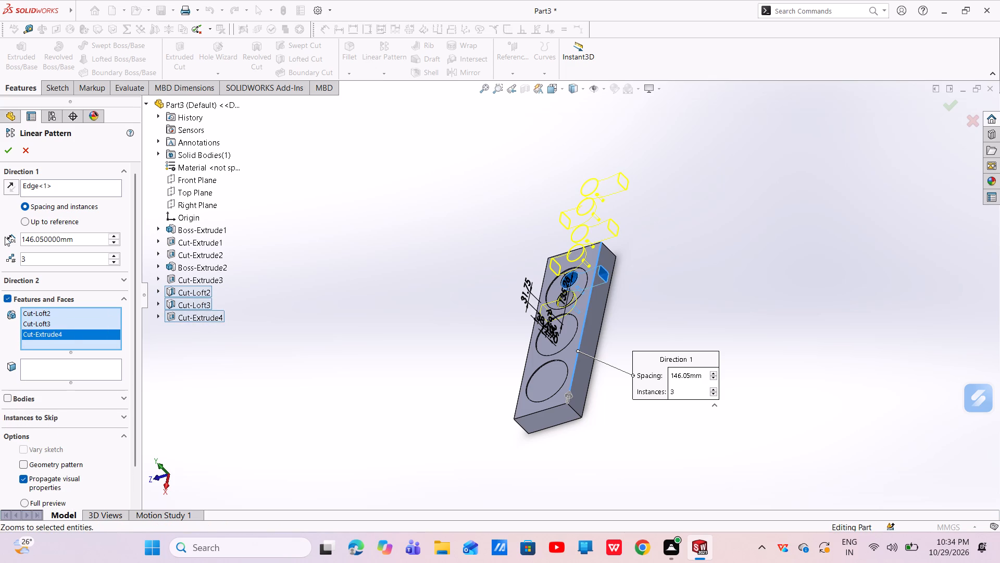
pyautogui.click(9, 189)
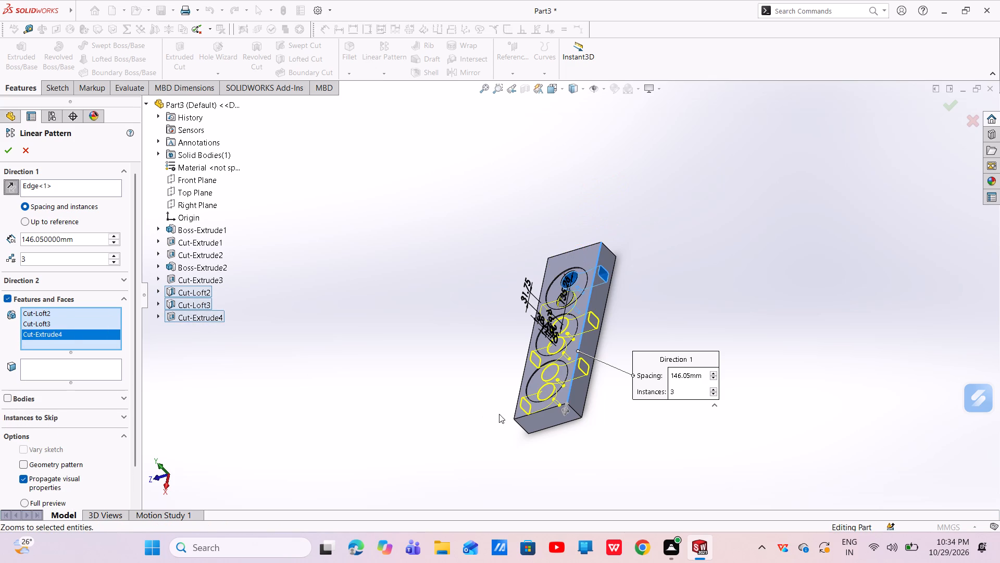
pyautogui.scroll(-4, 550, 383)
pyautogui.moveTo(570, 375); pyautogui.dragTo(619, 362, button='middle')
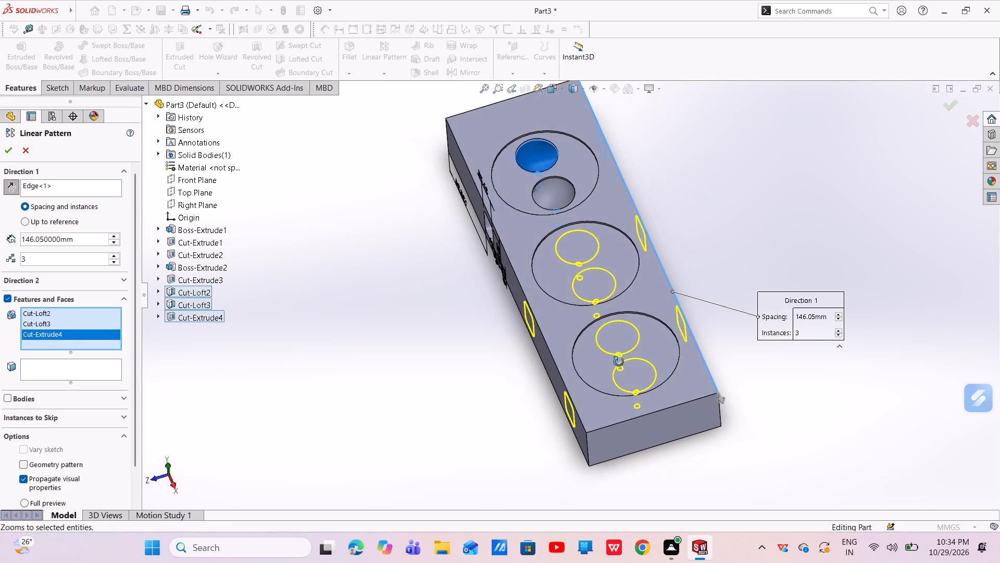
pyautogui.moveTo(619, 362); pyautogui.dragTo(619, 362, button='middle')
pyautogui.click(3, 147)
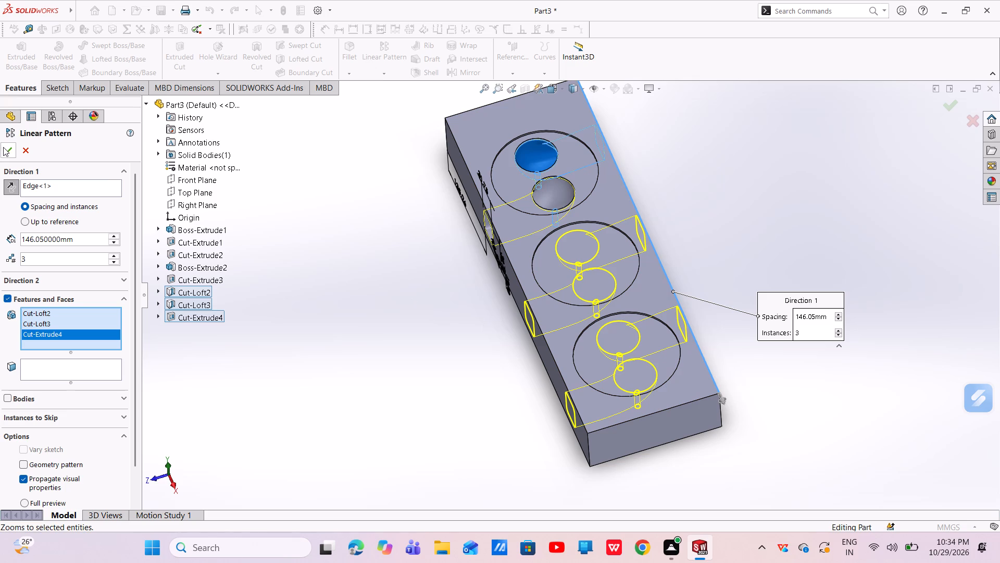
# Enable the Geometry pattern option and try to create the linear pattern again.
pyautogui.click(24, 465)
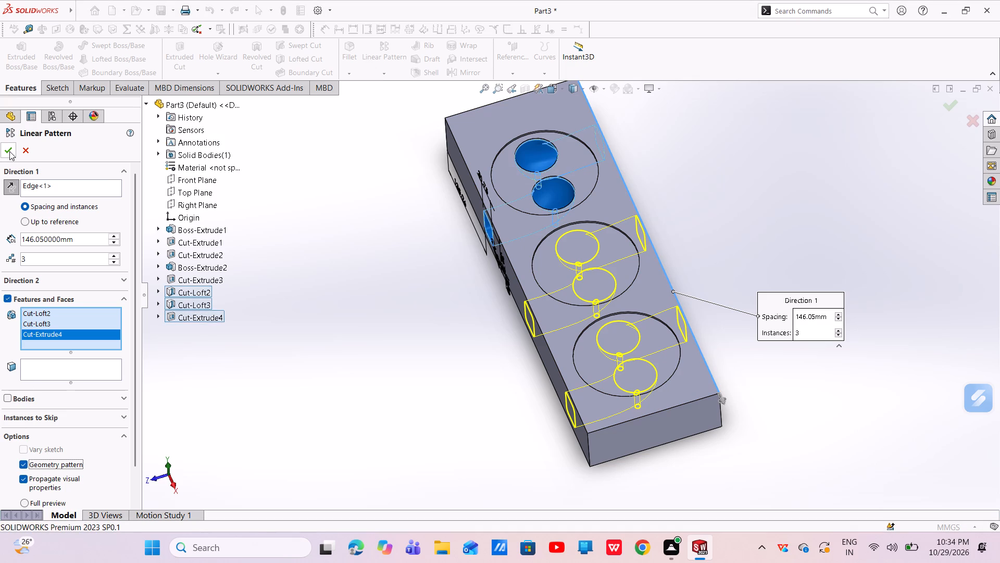
pyautogui.click(9, 151)
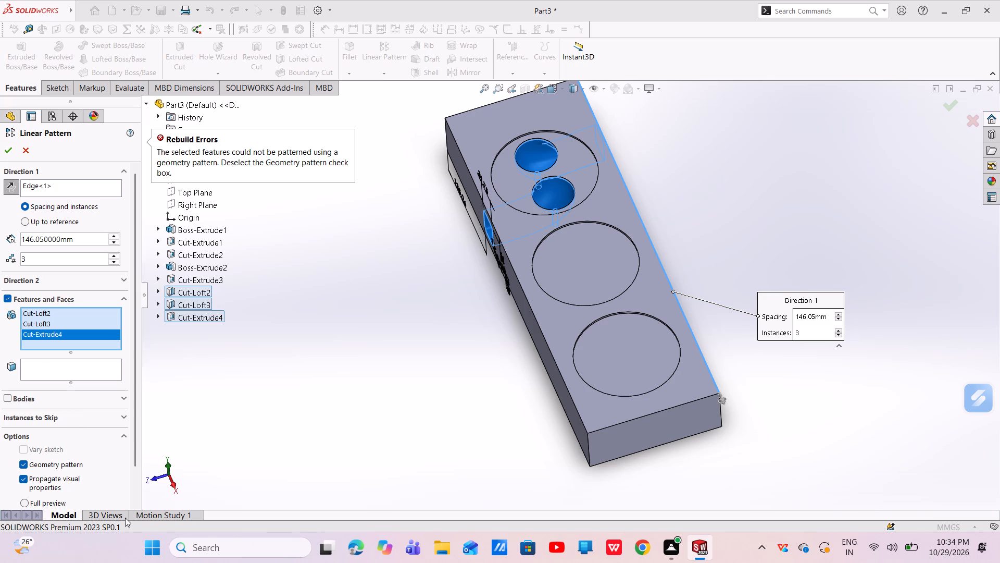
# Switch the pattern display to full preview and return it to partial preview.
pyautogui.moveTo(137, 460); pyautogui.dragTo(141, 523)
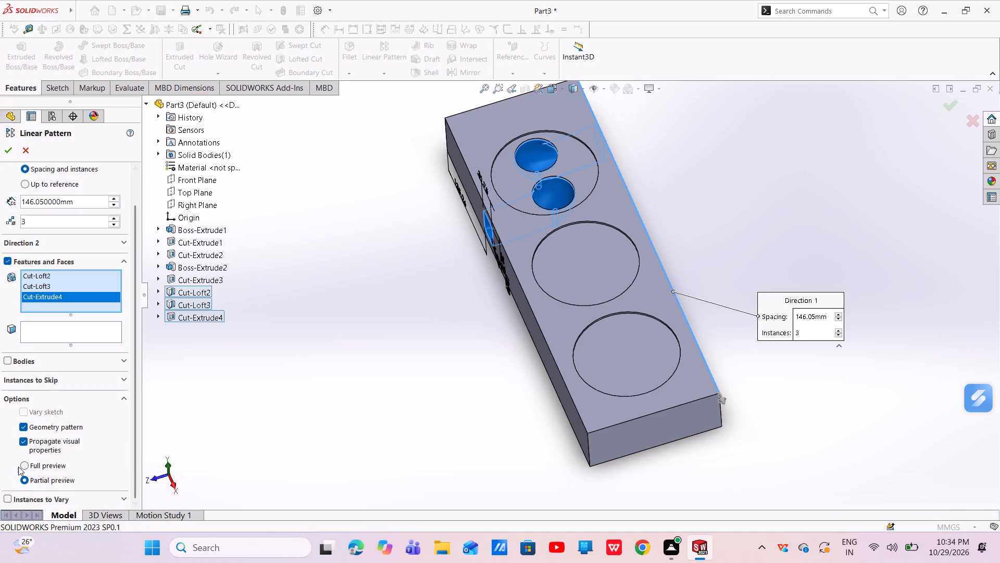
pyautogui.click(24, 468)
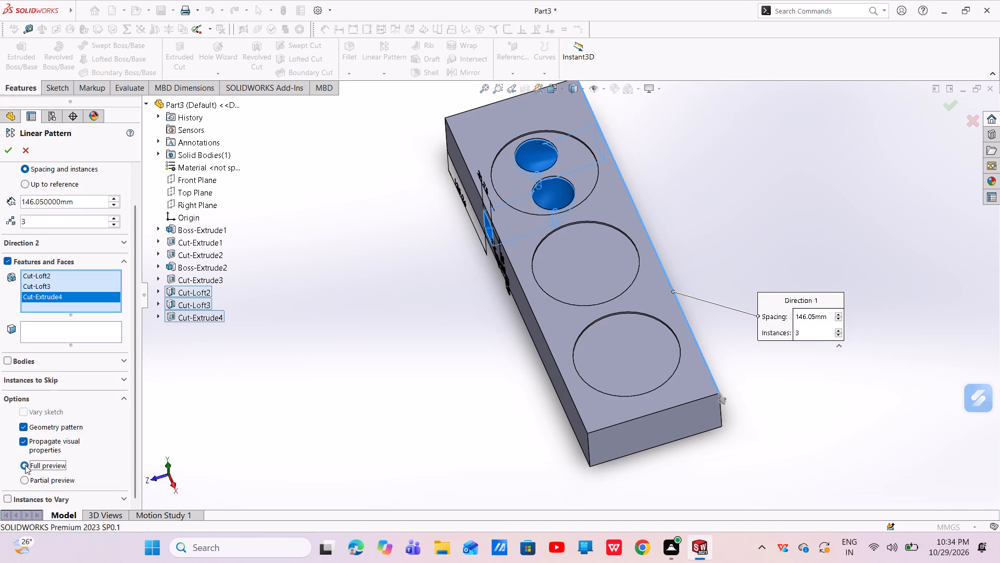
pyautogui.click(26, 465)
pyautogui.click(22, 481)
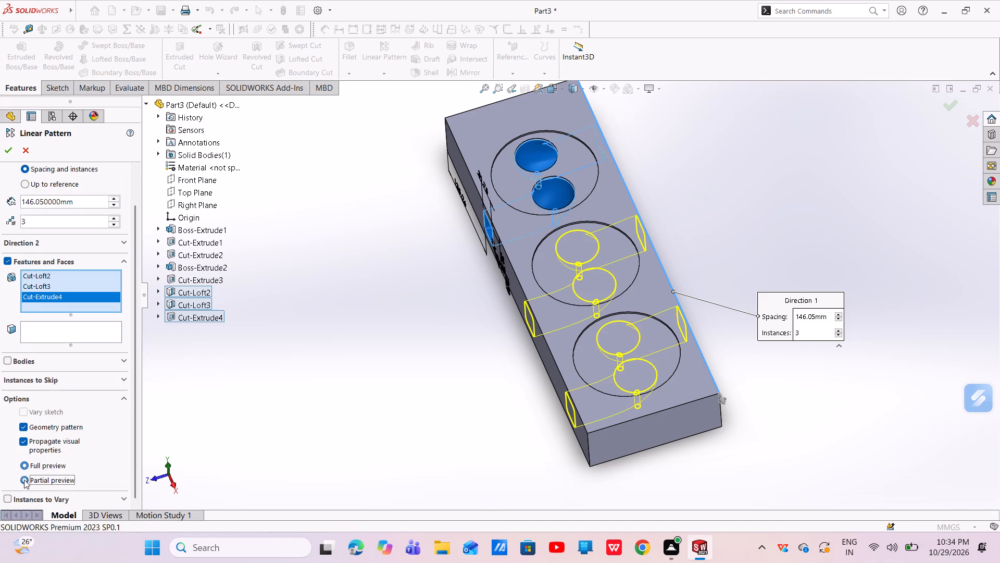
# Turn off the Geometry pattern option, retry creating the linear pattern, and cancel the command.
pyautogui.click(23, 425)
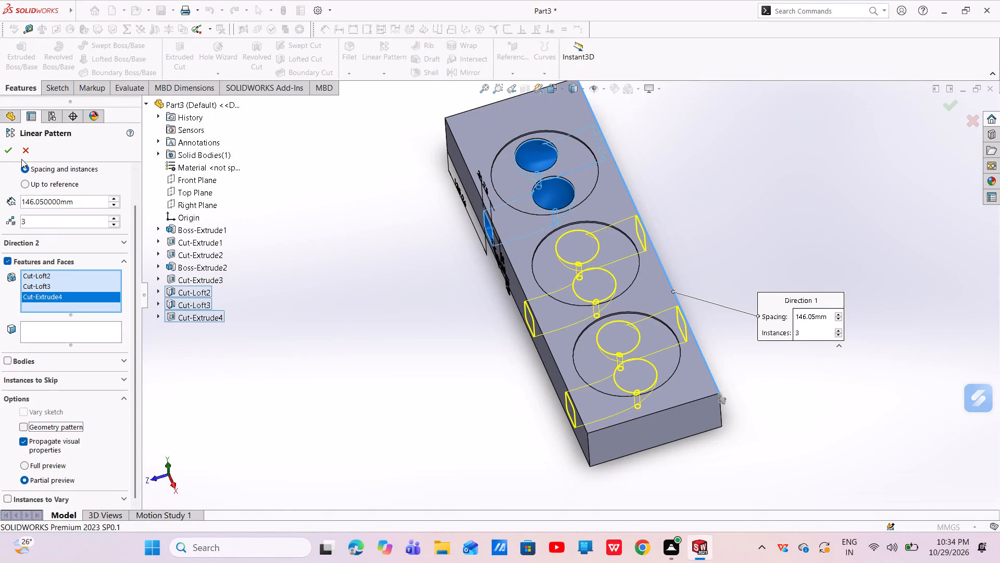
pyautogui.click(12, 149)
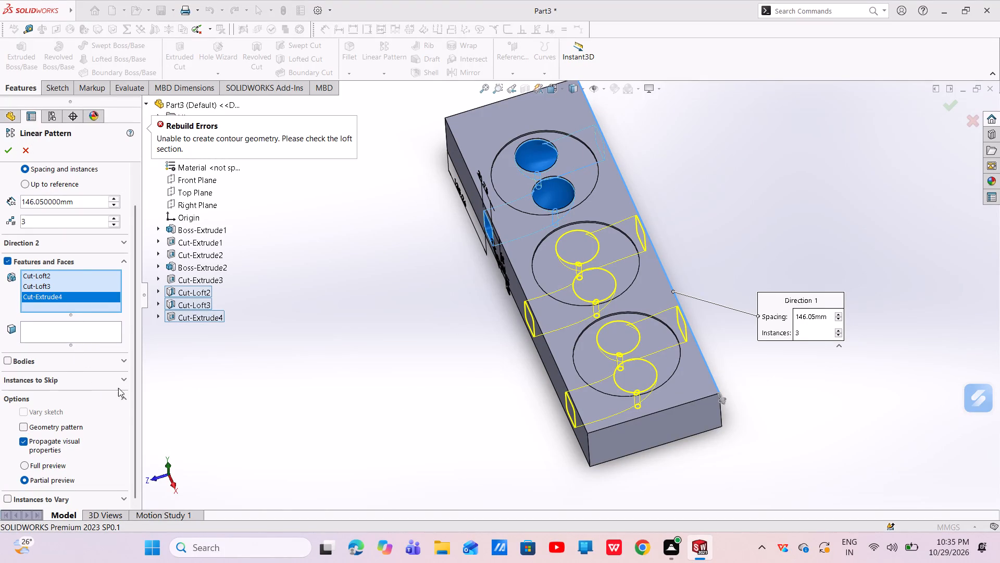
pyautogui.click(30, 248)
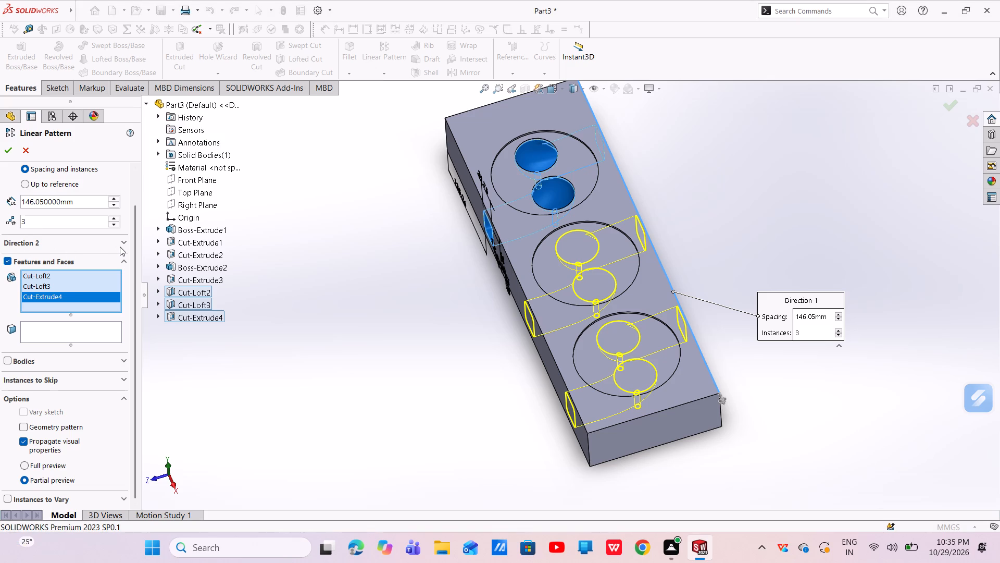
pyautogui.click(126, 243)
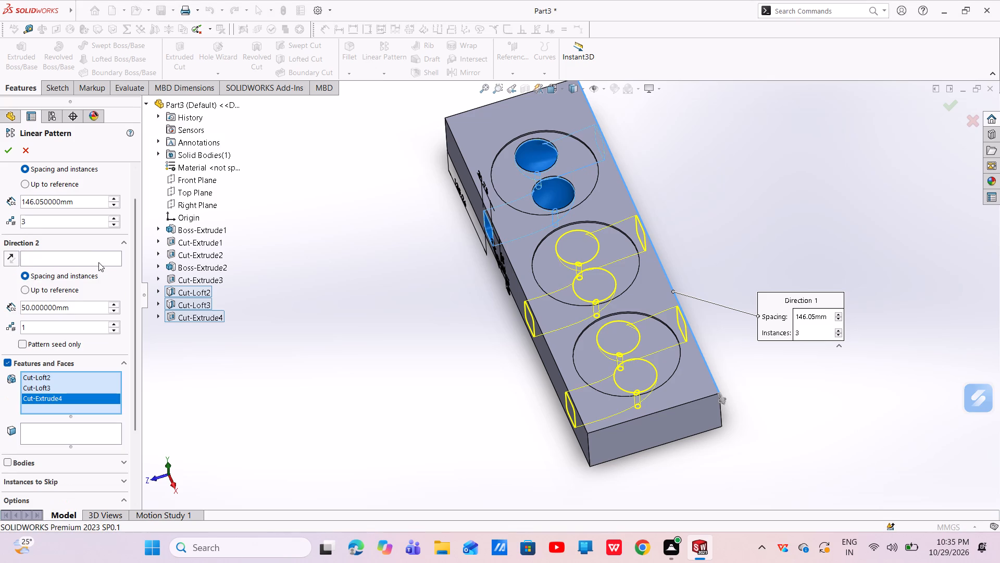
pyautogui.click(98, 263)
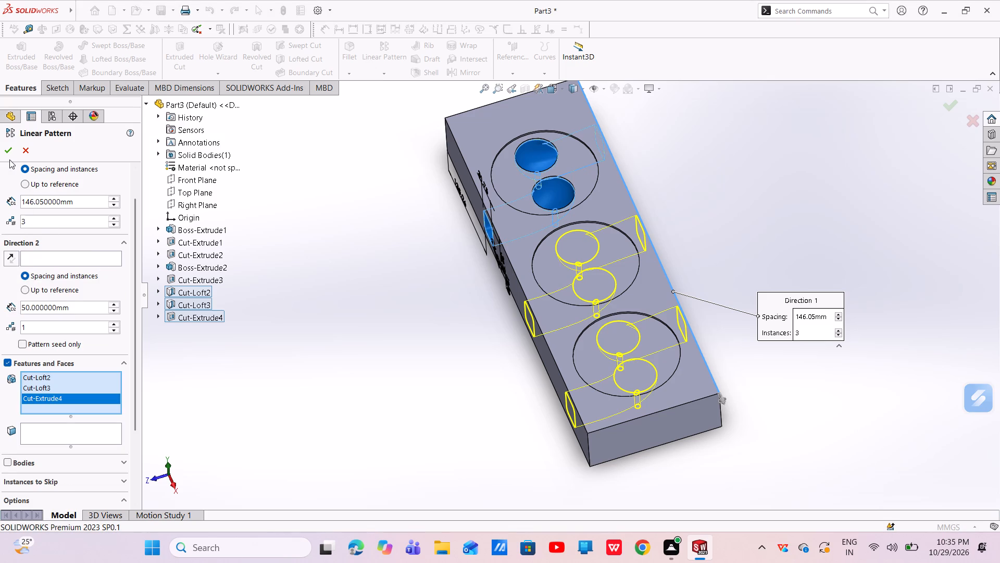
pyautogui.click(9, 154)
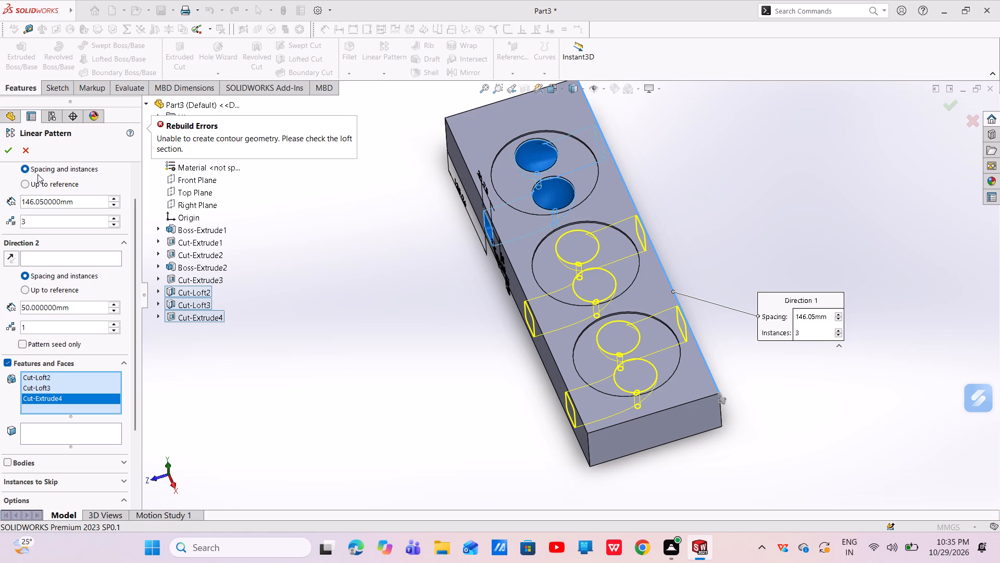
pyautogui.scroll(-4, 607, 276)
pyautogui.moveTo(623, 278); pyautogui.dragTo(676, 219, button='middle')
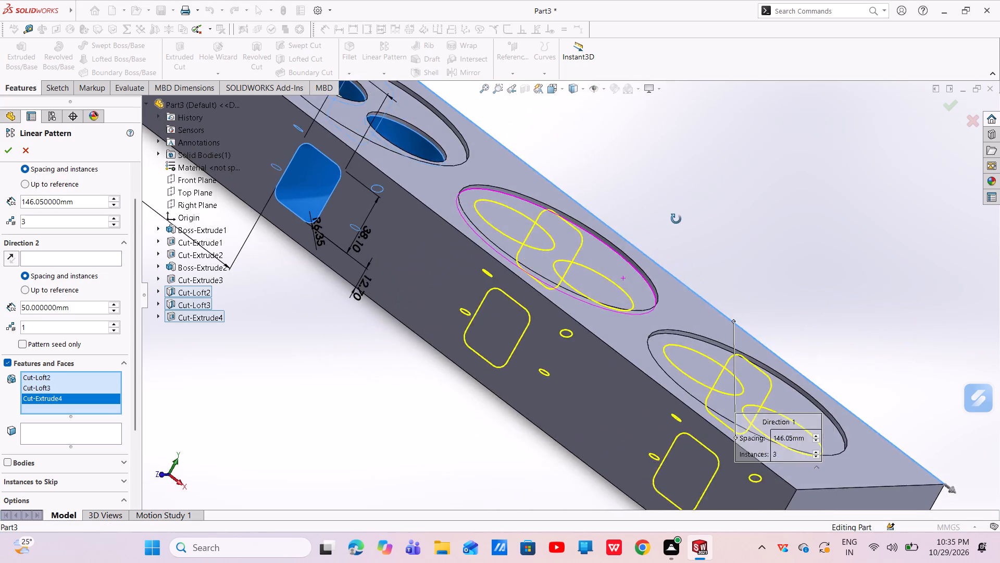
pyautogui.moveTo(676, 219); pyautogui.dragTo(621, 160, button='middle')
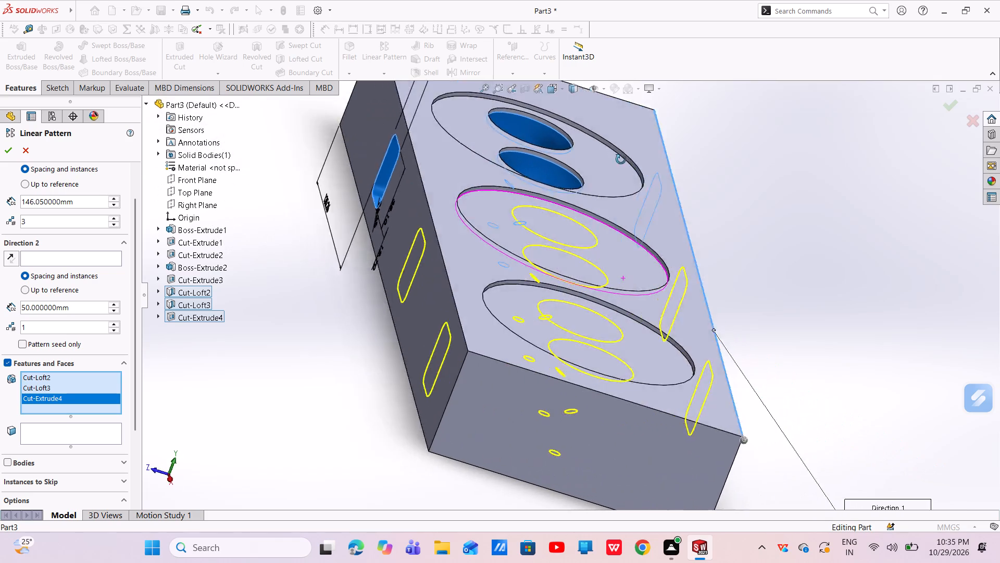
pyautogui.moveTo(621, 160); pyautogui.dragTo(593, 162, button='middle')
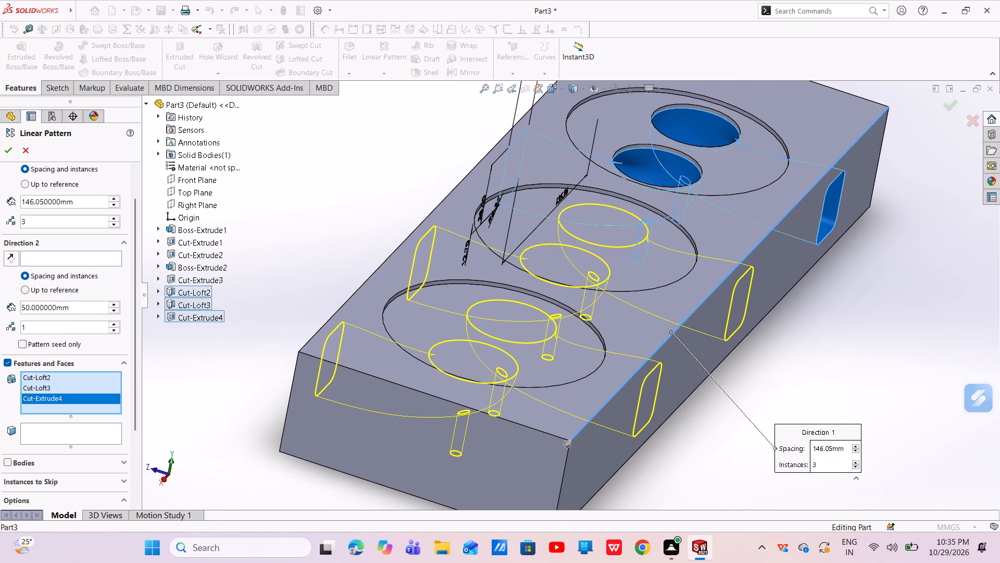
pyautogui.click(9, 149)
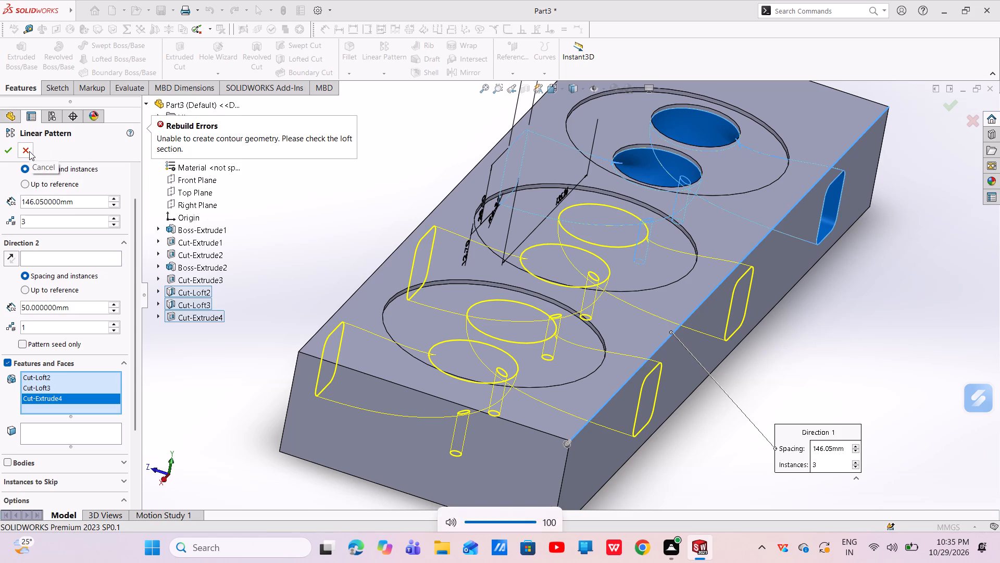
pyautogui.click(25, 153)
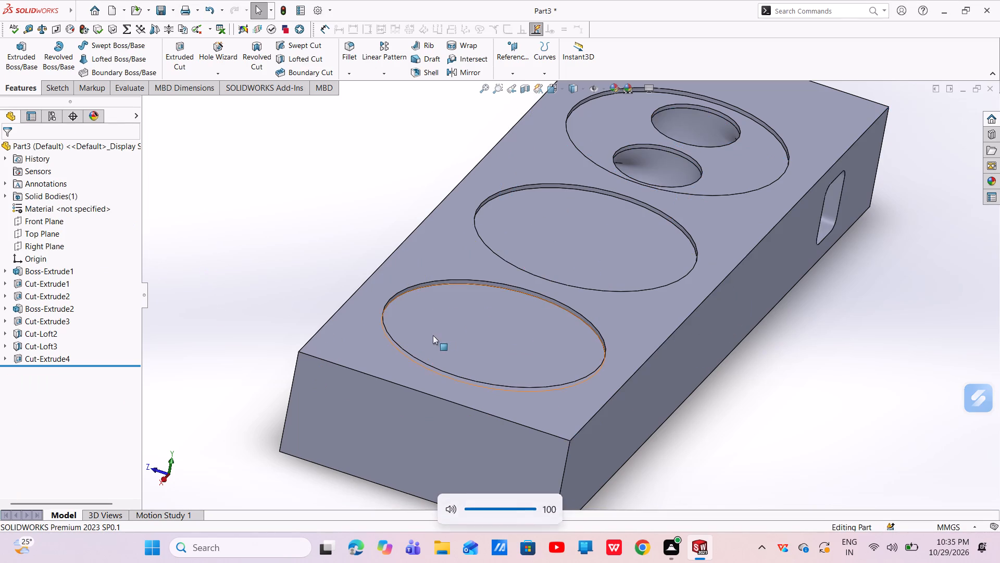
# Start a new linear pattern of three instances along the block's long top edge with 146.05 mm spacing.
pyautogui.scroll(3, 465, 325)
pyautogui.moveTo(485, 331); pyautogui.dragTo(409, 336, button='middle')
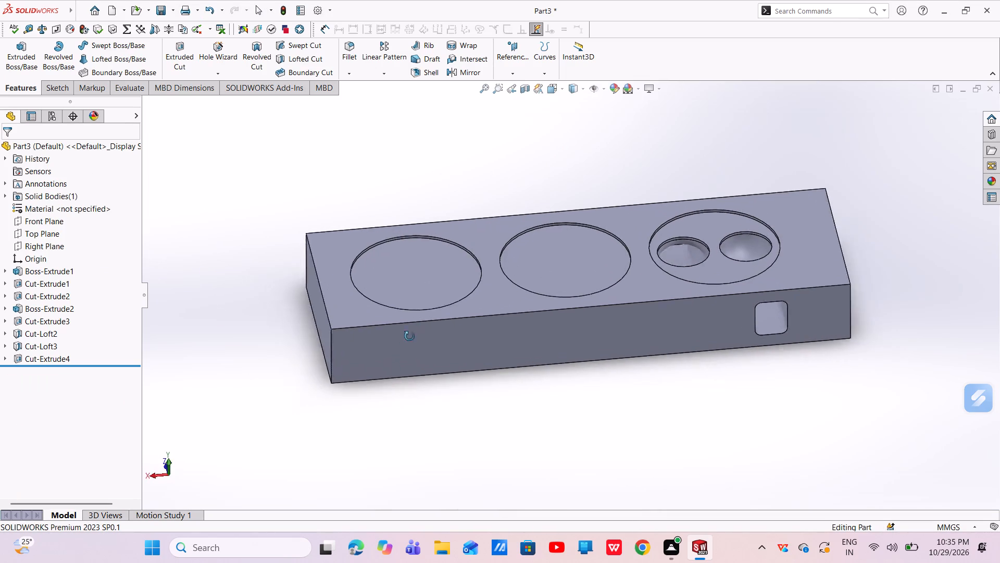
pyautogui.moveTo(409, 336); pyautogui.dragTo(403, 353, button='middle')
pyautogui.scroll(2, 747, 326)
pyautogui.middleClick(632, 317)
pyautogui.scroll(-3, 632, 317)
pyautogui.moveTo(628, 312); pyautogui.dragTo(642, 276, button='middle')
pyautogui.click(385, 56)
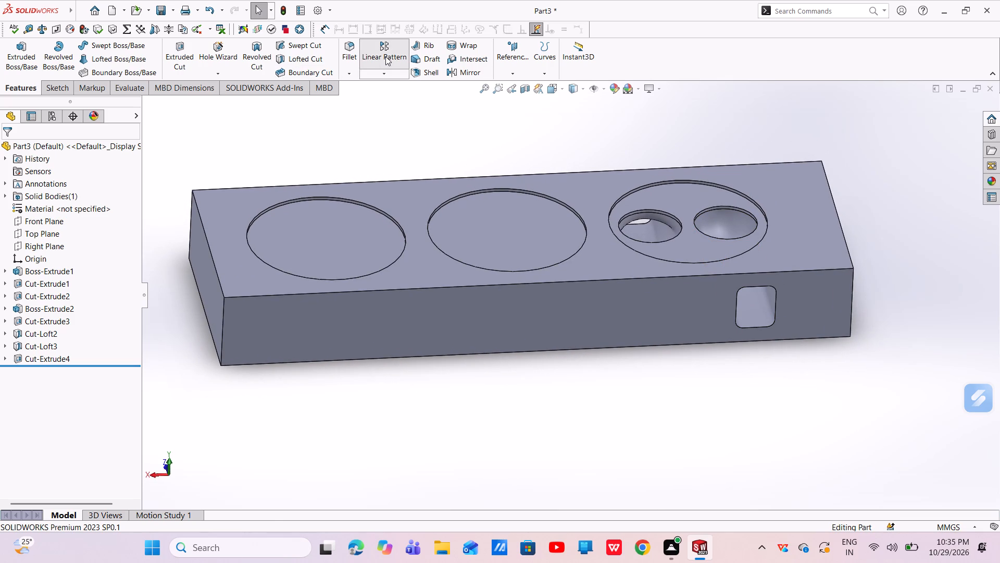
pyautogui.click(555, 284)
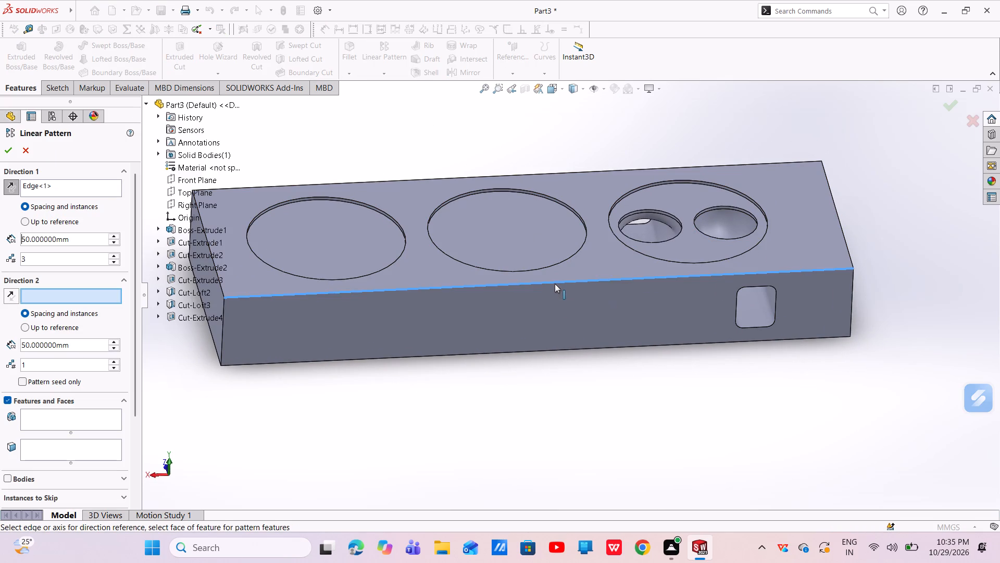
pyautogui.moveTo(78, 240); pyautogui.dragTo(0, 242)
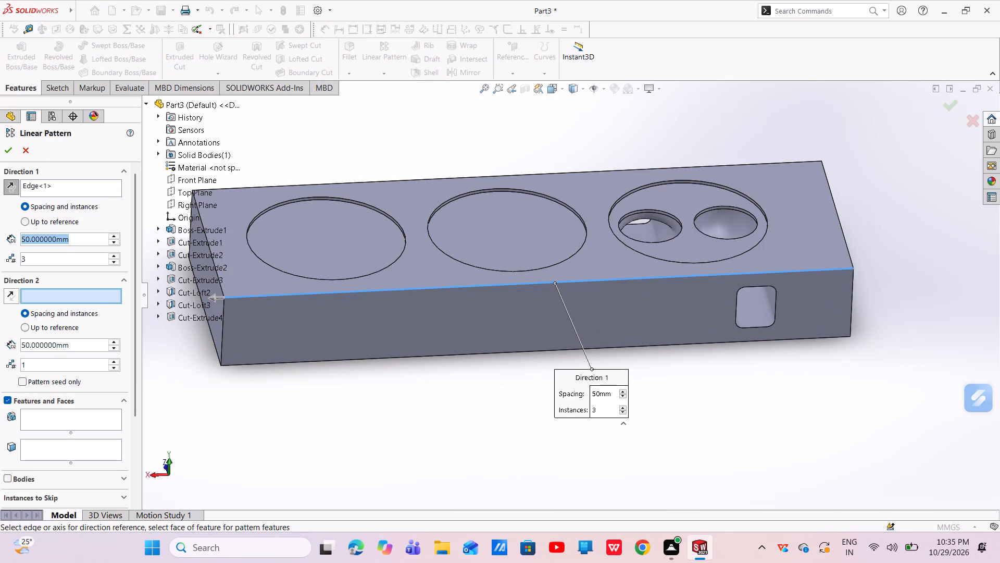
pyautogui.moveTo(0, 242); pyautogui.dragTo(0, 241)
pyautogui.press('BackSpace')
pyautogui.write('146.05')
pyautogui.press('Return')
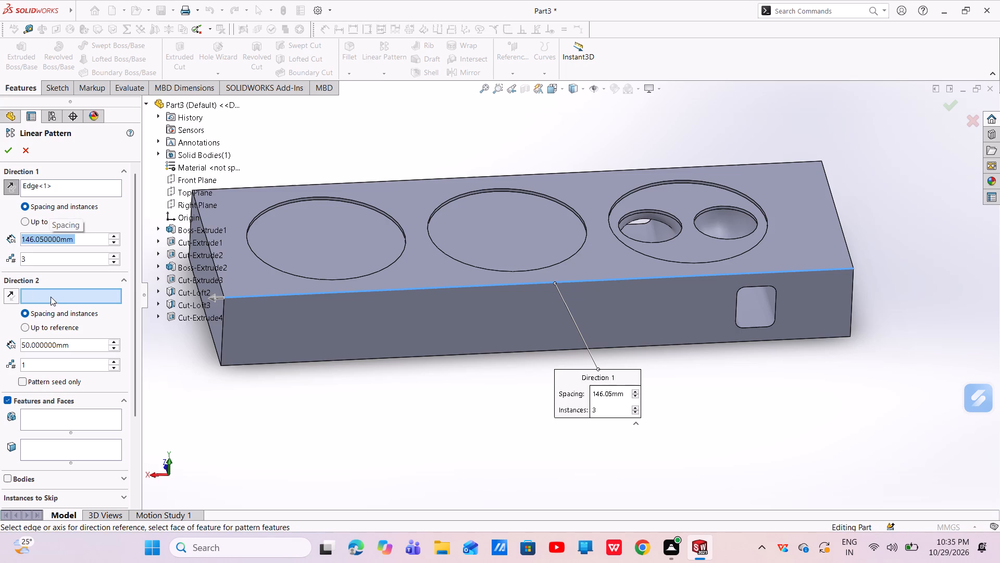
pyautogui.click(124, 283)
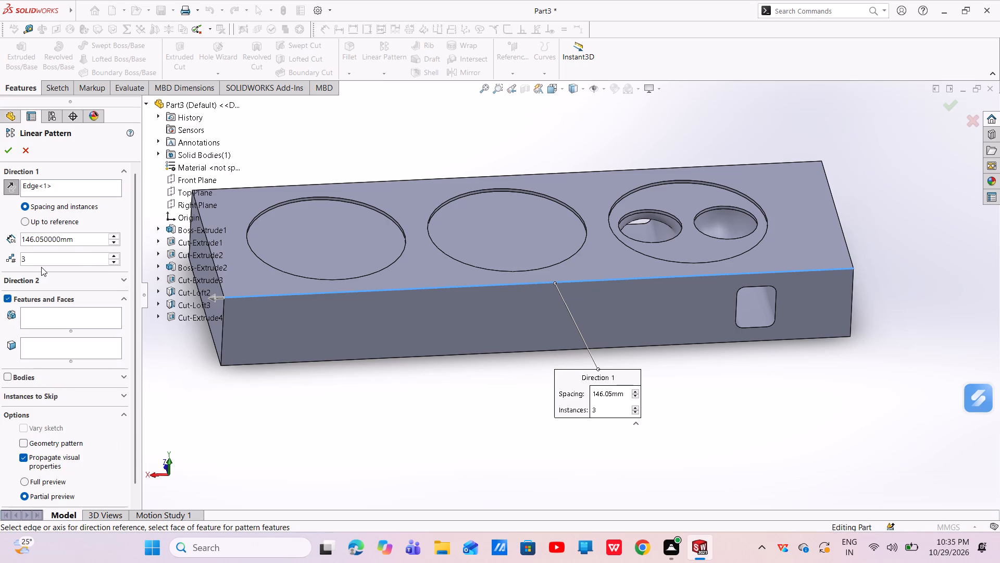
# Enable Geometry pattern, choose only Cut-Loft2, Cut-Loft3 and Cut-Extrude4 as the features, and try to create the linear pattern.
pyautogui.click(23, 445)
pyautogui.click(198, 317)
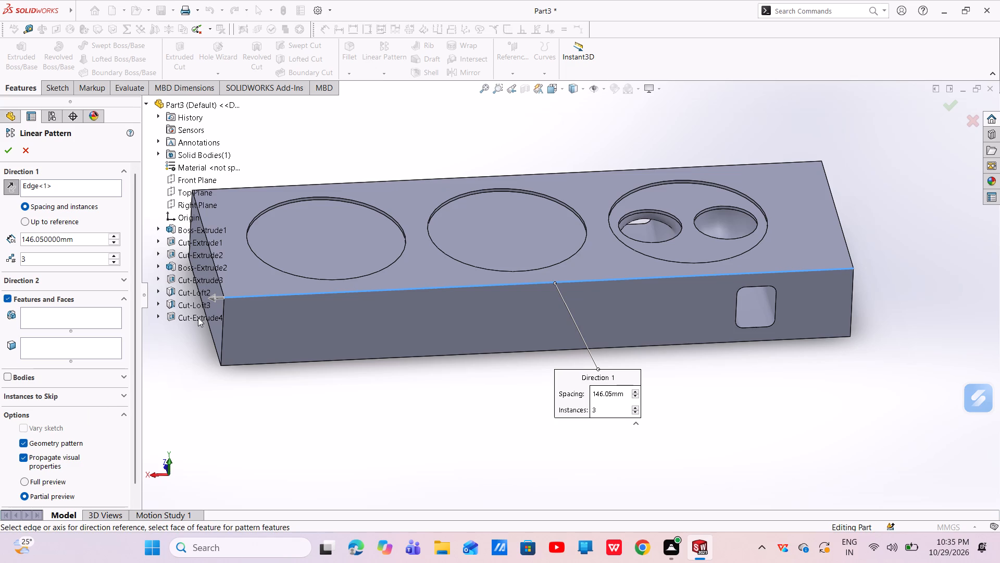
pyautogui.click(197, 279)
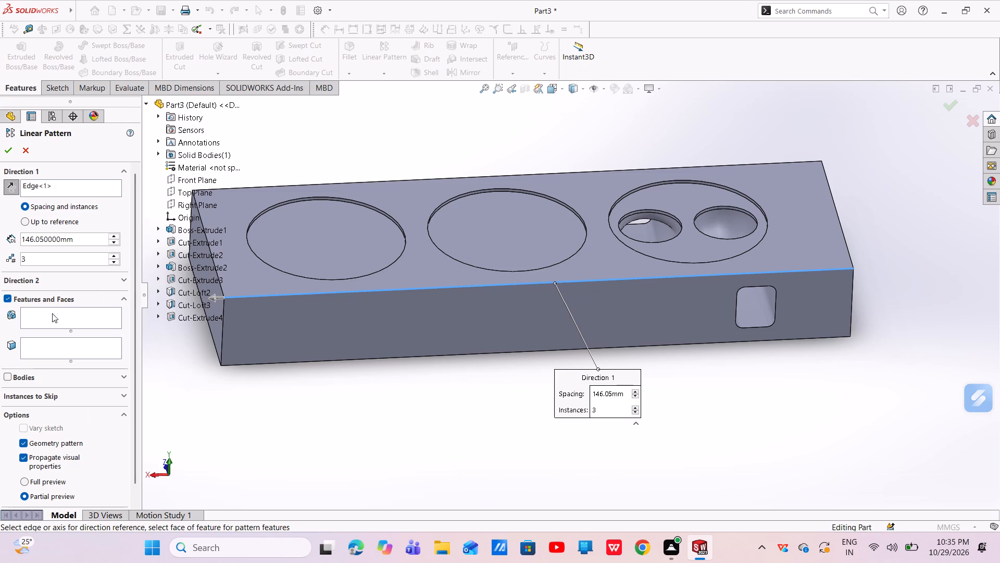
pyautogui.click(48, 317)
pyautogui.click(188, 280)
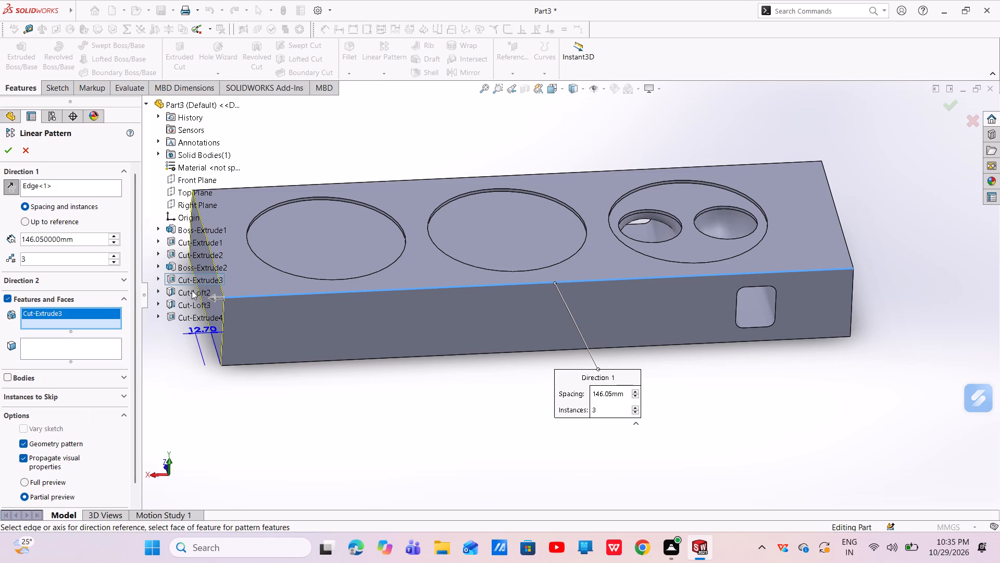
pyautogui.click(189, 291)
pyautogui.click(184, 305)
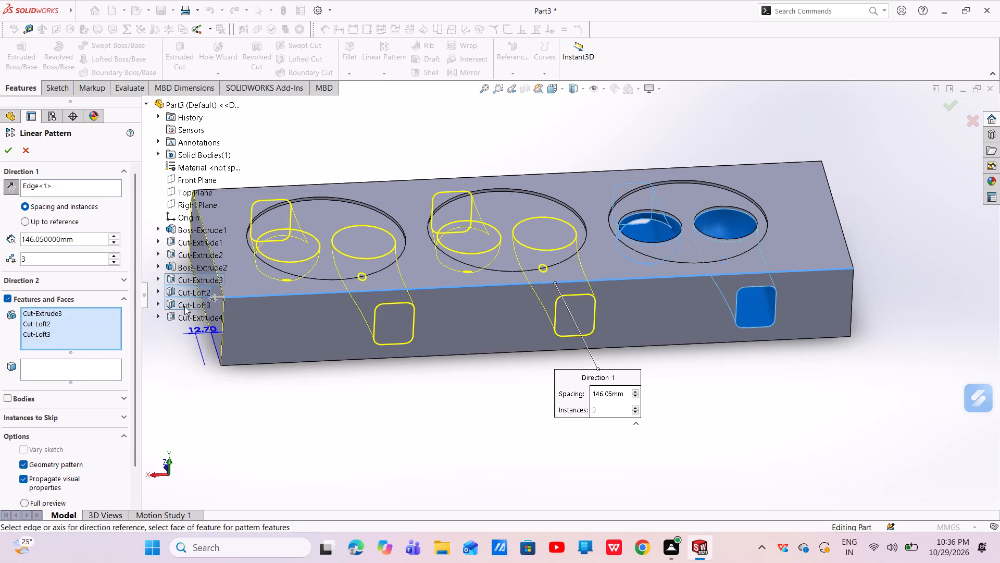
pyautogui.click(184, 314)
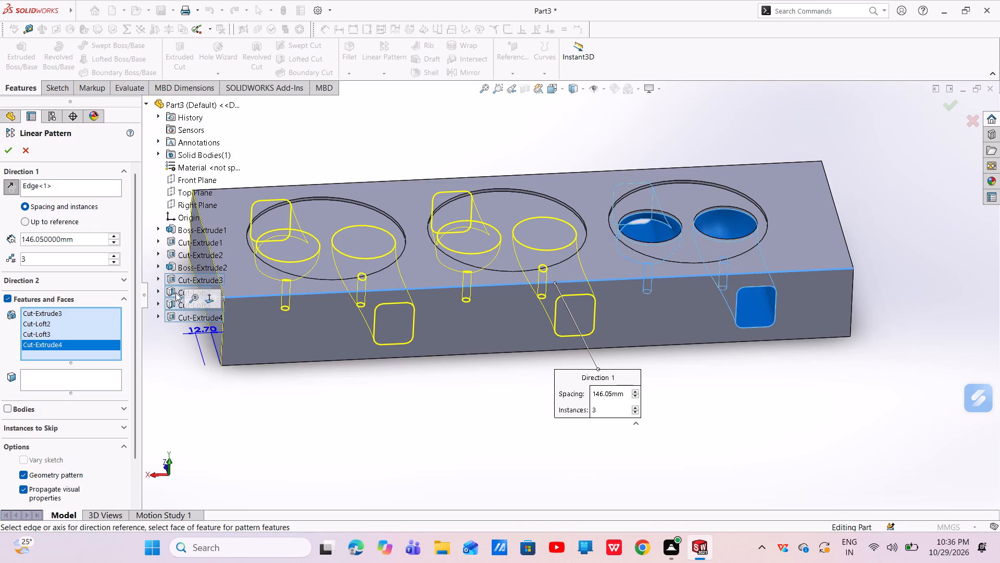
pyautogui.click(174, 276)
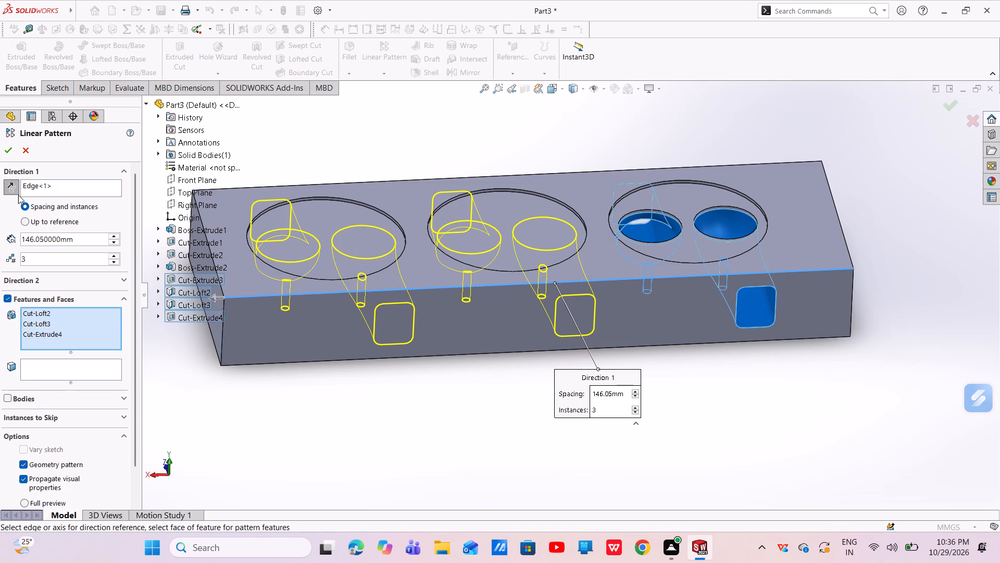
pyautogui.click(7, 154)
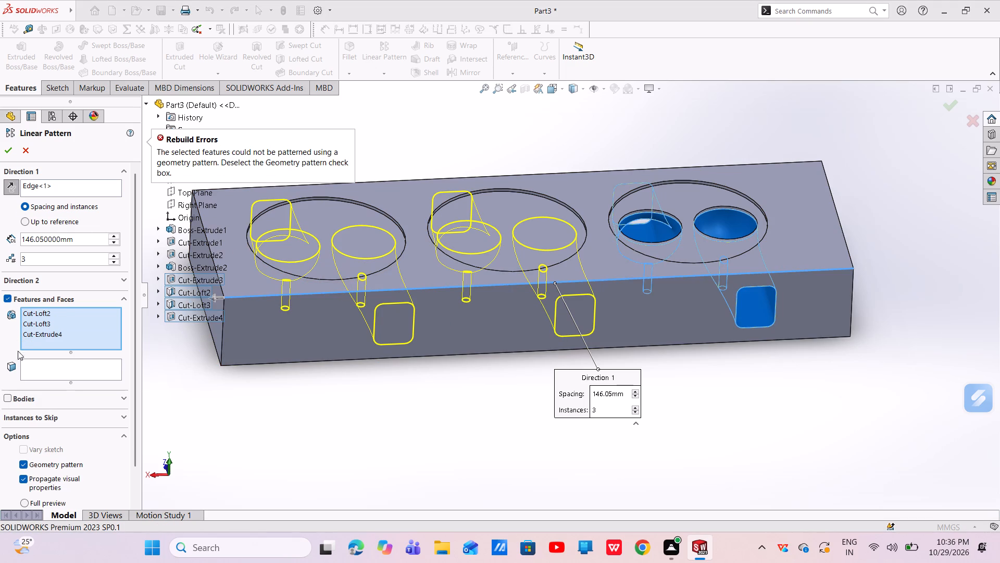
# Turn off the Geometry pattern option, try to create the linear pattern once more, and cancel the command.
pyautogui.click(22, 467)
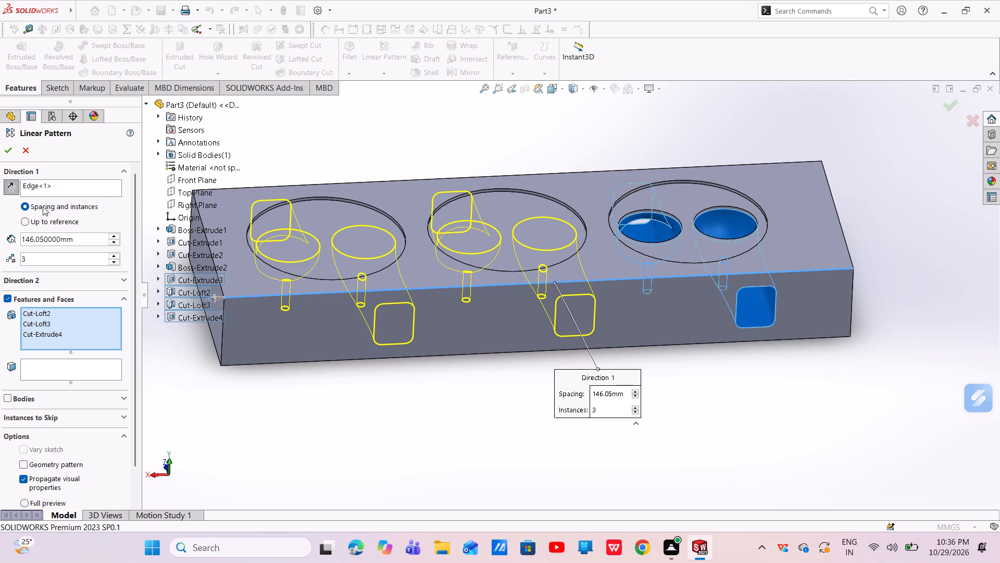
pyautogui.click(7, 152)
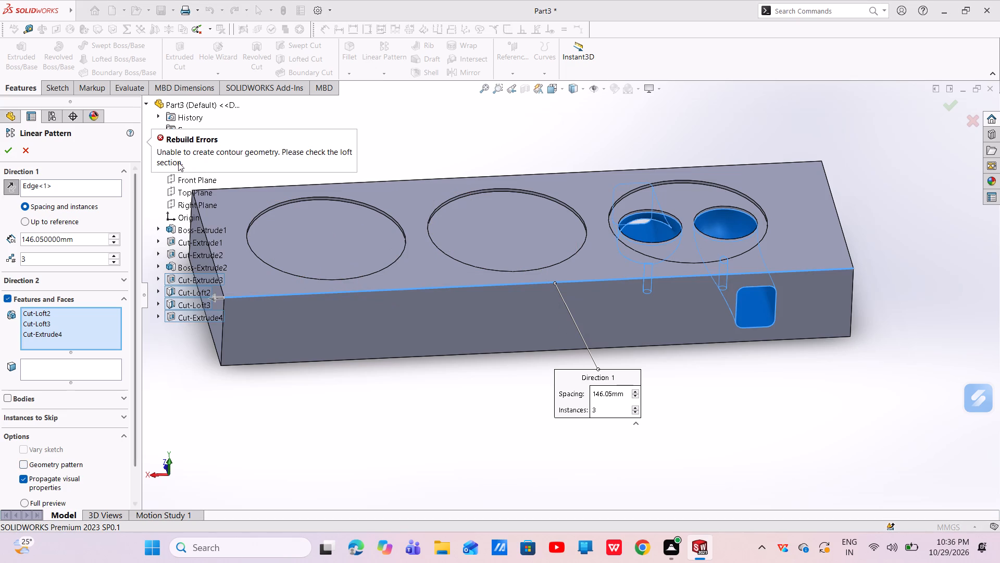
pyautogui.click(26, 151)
# Examine the two lofted passages and their small holes inside the end recess from several angles.
pyautogui.scroll(2, 591, 238)
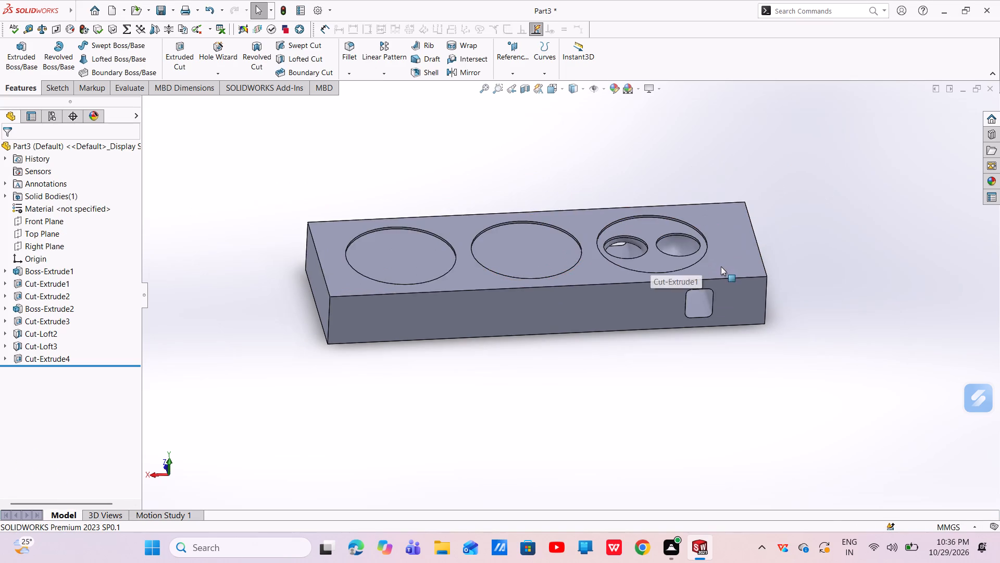
pyautogui.moveTo(721, 266); pyautogui.dragTo(691, 342, button='middle')
pyautogui.scroll(-1, 721, 266)
pyautogui.scroll(-5, 631, 259)
pyautogui.moveTo(487, 264); pyautogui.dragTo(502, 226, button='middle')
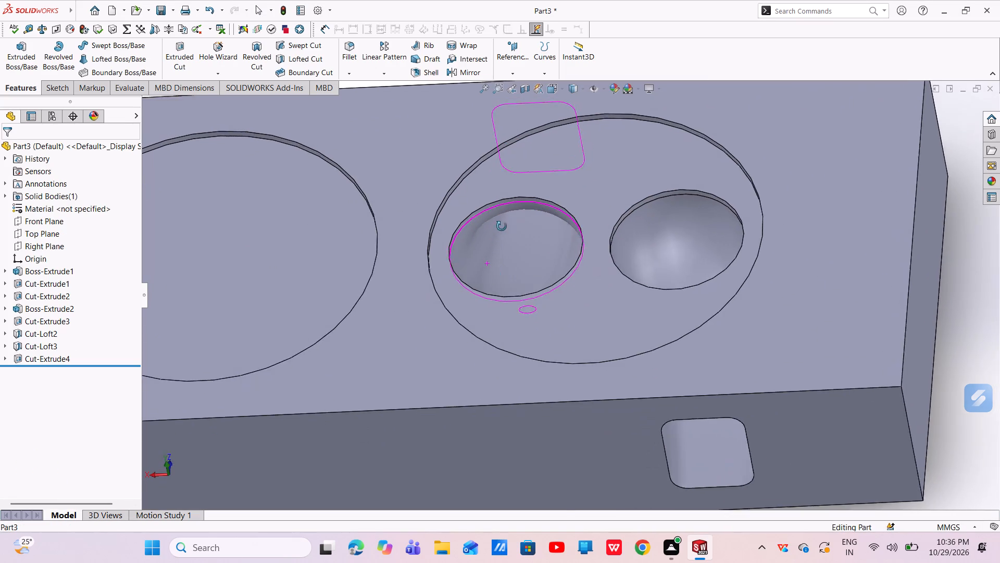
pyautogui.moveTo(502, 226); pyautogui.dragTo(505, 219, button='middle')
pyautogui.scroll(1, 526, 234)
pyautogui.moveTo(526, 234); pyautogui.dragTo(521, 277, button='middle')
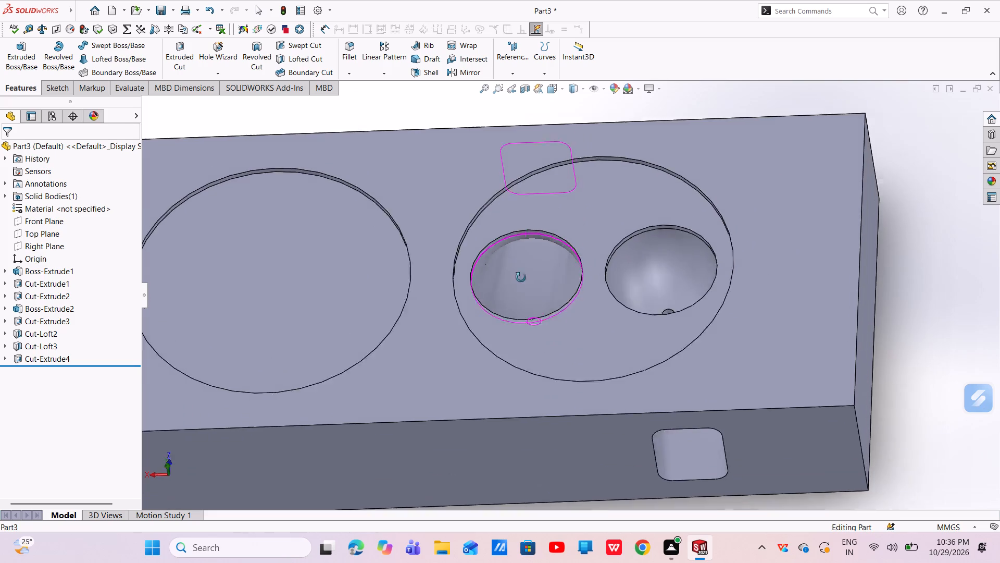
pyautogui.moveTo(521, 277); pyautogui.dragTo(511, 362, button='middle')
pyautogui.scroll(-1, 502, 385)
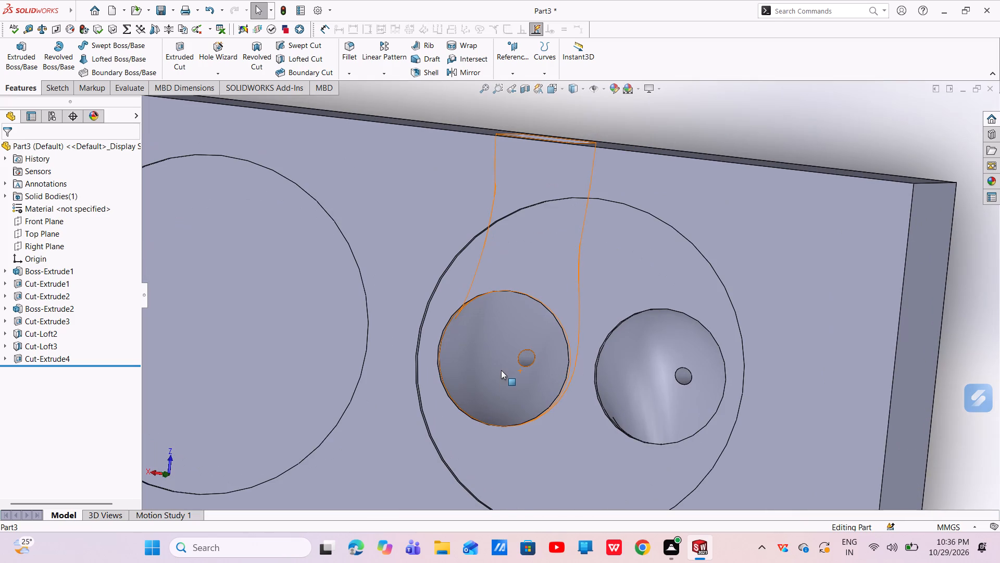
pyautogui.moveTo(486, 363); pyautogui.dragTo(516, 316, button='middle')
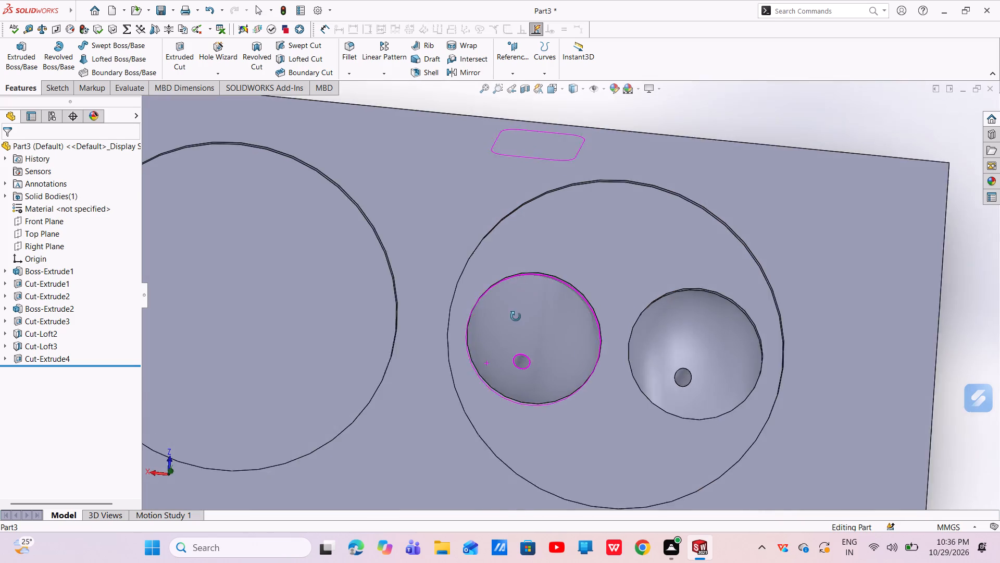
pyautogui.moveTo(516, 316); pyautogui.dragTo(525, 296, button='middle')
pyautogui.scroll(1, 548, 330)
pyautogui.moveTo(542, 335); pyautogui.dragTo(525, 292, button='middle')
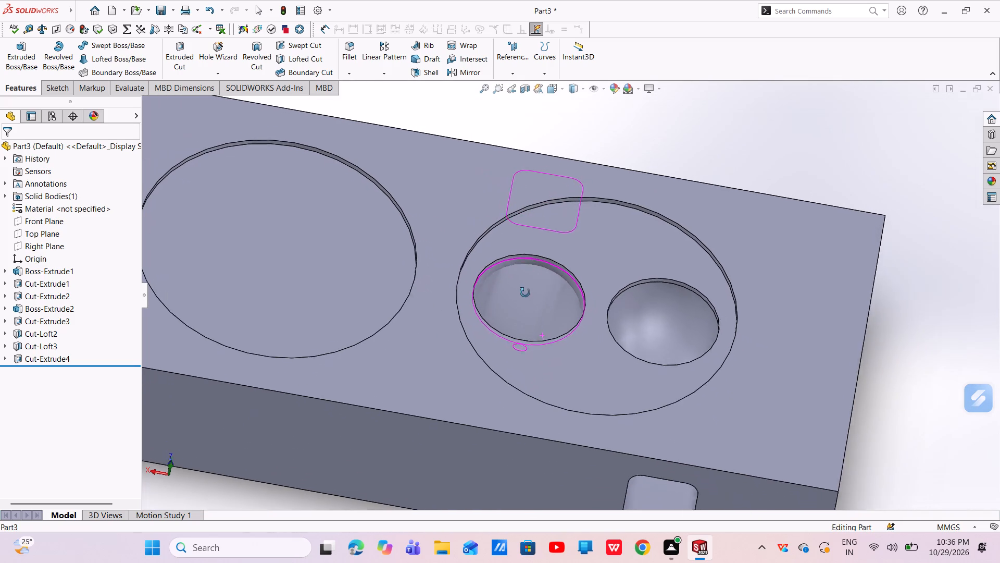
pyautogui.moveTo(525, 292); pyautogui.dragTo(524, 288, button='middle')
pyautogui.scroll(-3, 539, 297)
pyautogui.press('Escape')
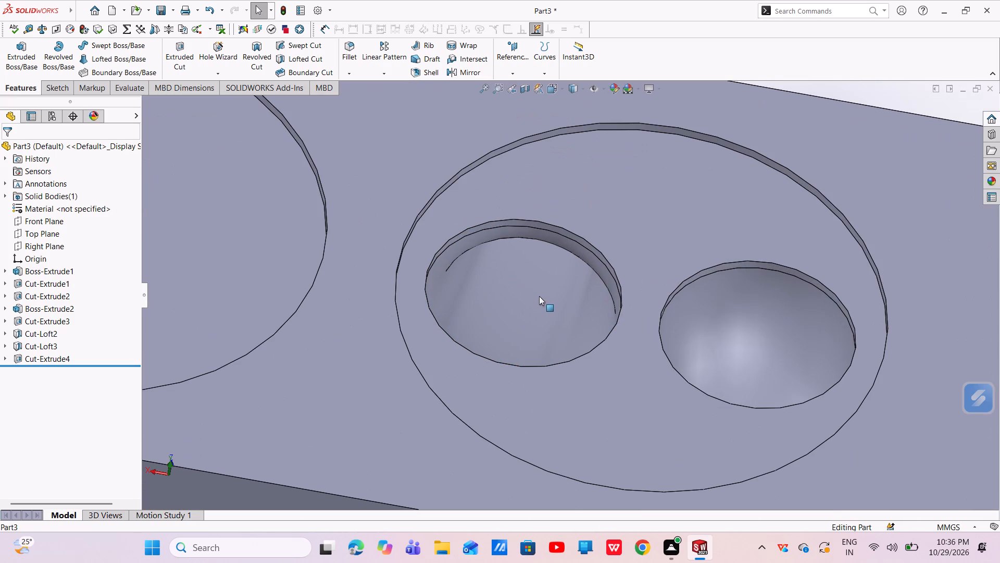
pyautogui.scroll(2, 542, 299)
pyautogui.moveTo(543, 302); pyautogui.dragTo(512, 295, button='middle')
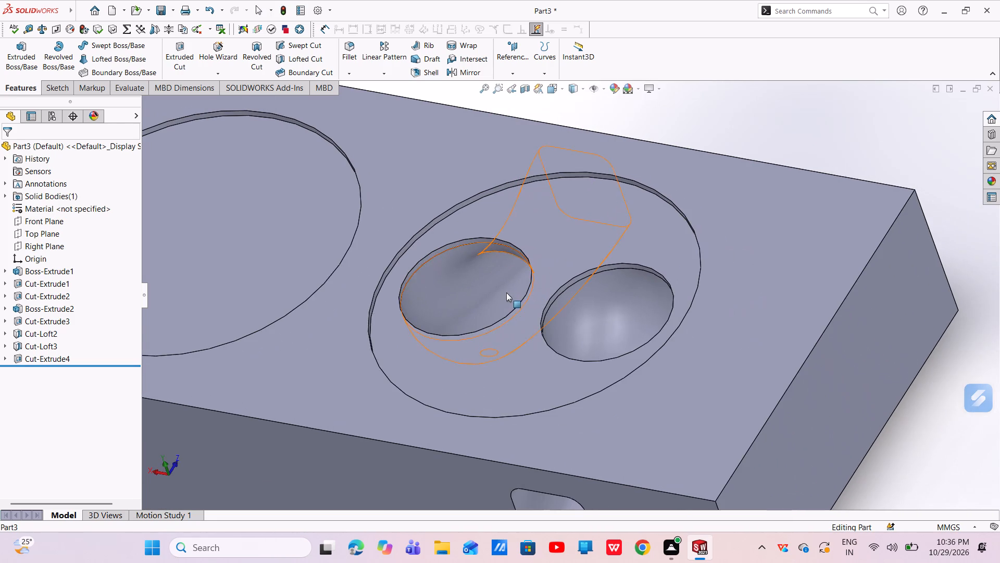
pyautogui.scroll(3, 506, 292)
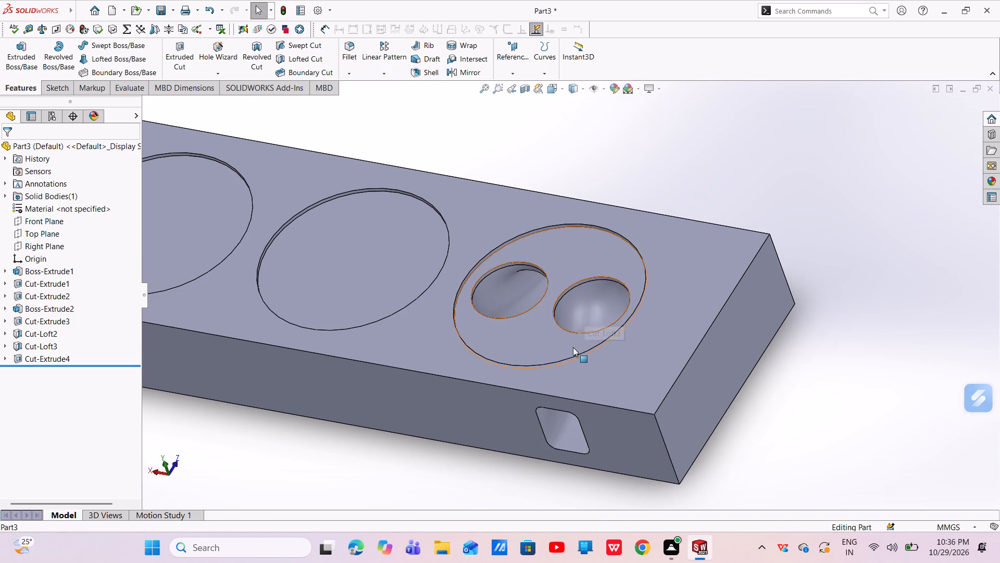
# Examine the lofted passages and the small hole inside the end recess and through the rounded side opening from several angles.
pyautogui.scroll(-3, 572, 350)
pyautogui.scroll(2, 589, 286)
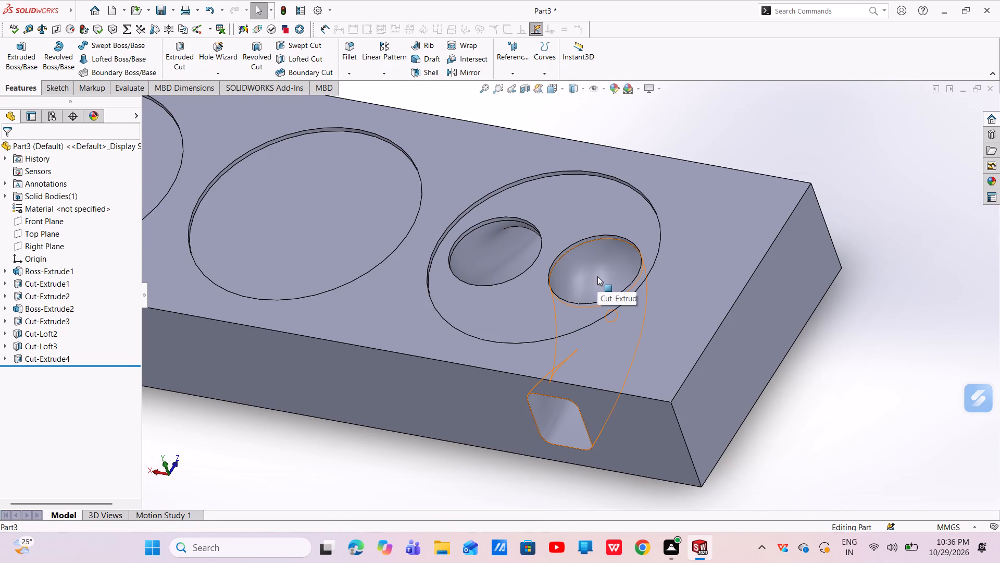
pyautogui.moveTo(593, 279); pyautogui.dragTo(605, 195, button='middle')
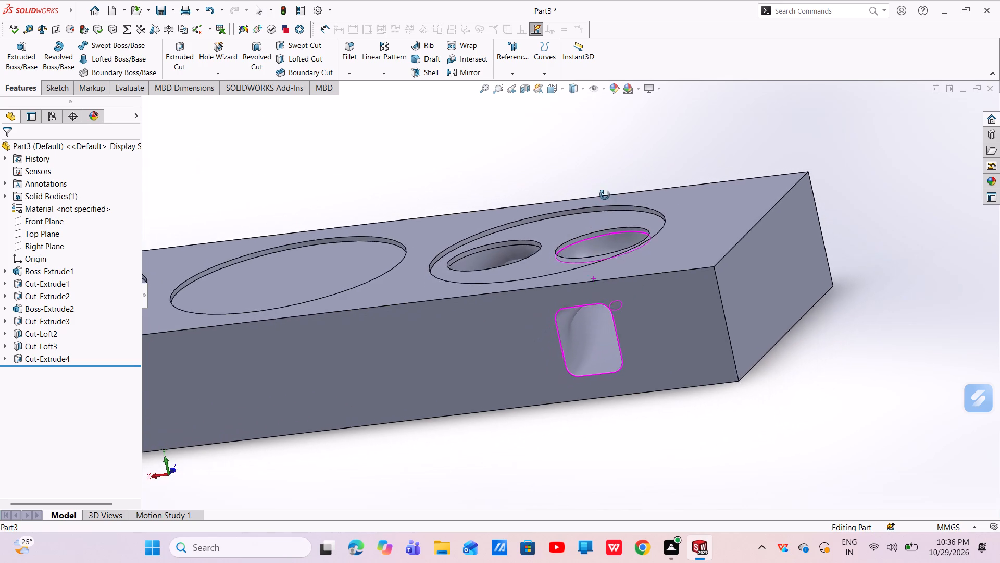
pyautogui.moveTo(605, 195); pyautogui.dragTo(613, 167, button='middle')
pyautogui.scroll(1, 614, 167)
pyautogui.scroll(-2, 602, 286)
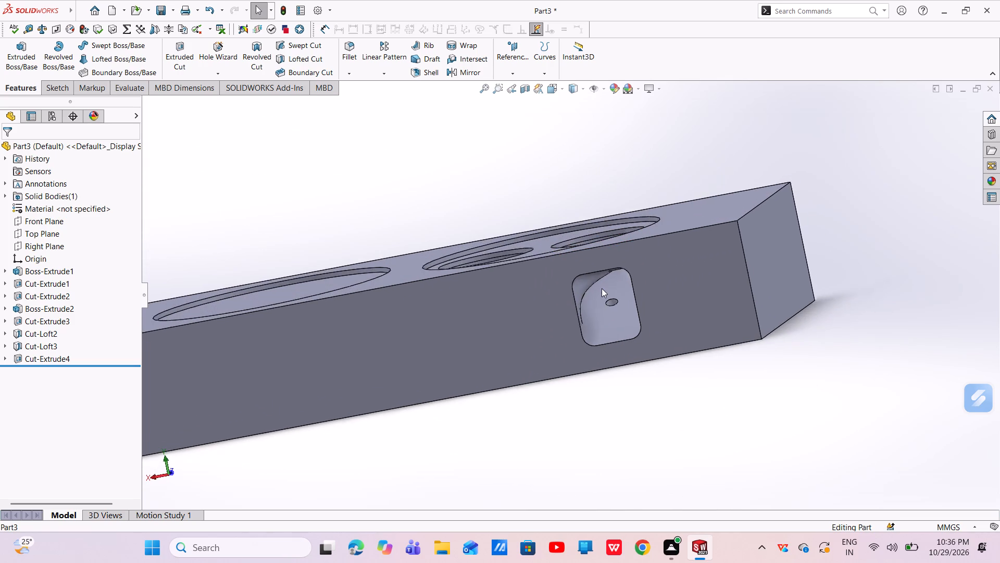
pyautogui.scroll(-3, 602, 288)
pyautogui.moveTo(593, 287); pyautogui.dragTo(603, 284, button='middle')
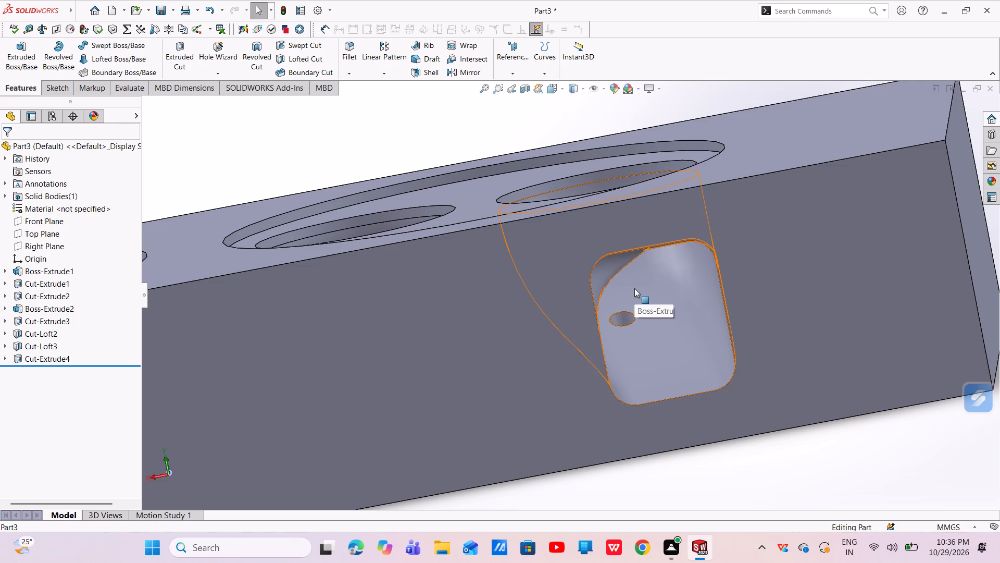
pyautogui.moveTo(631, 287); pyautogui.dragTo(628, 287, button='middle')
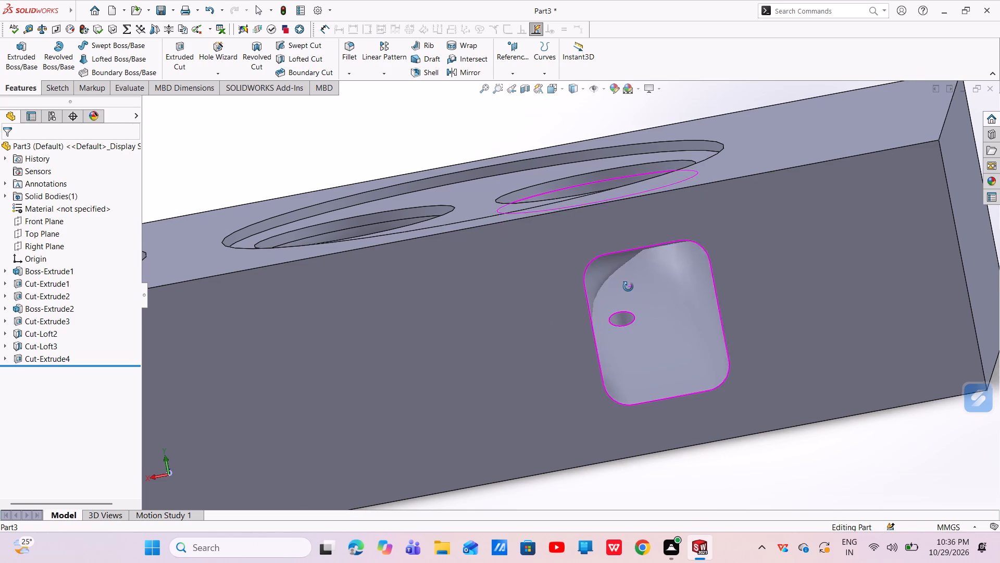
pyautogui.moveTo(628, 287); pyautogui.dragTo(610, 284, button='middle')
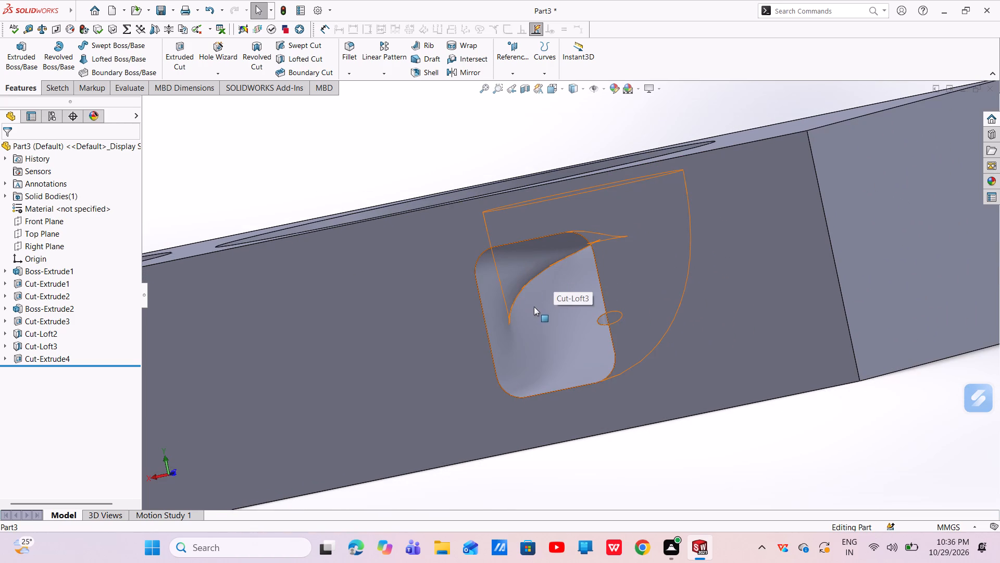
pyautogui.scroll(2, 535, 308)
pyautogui.moveTo(558, 330); pyautogui.dragTo(560, 398, button='middle')
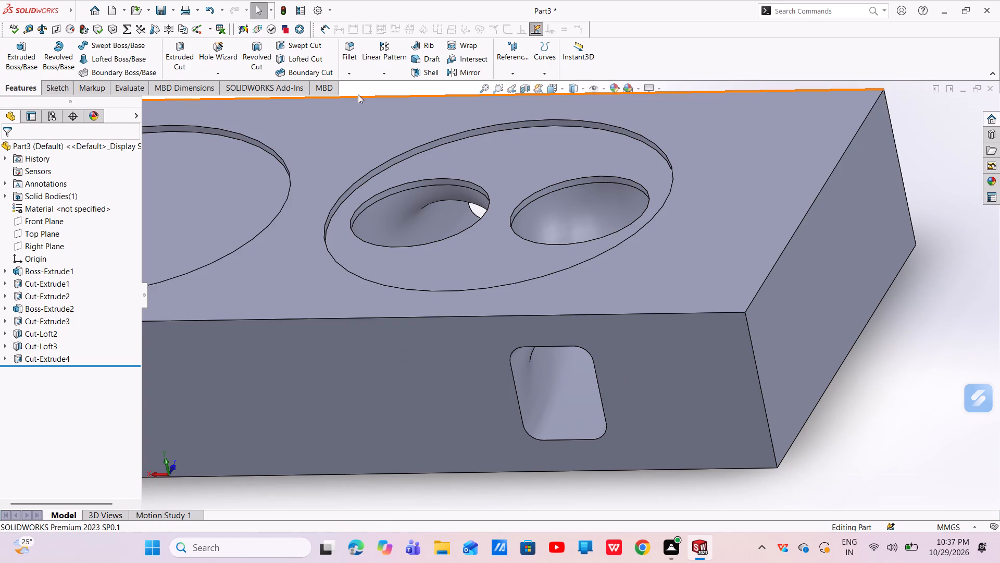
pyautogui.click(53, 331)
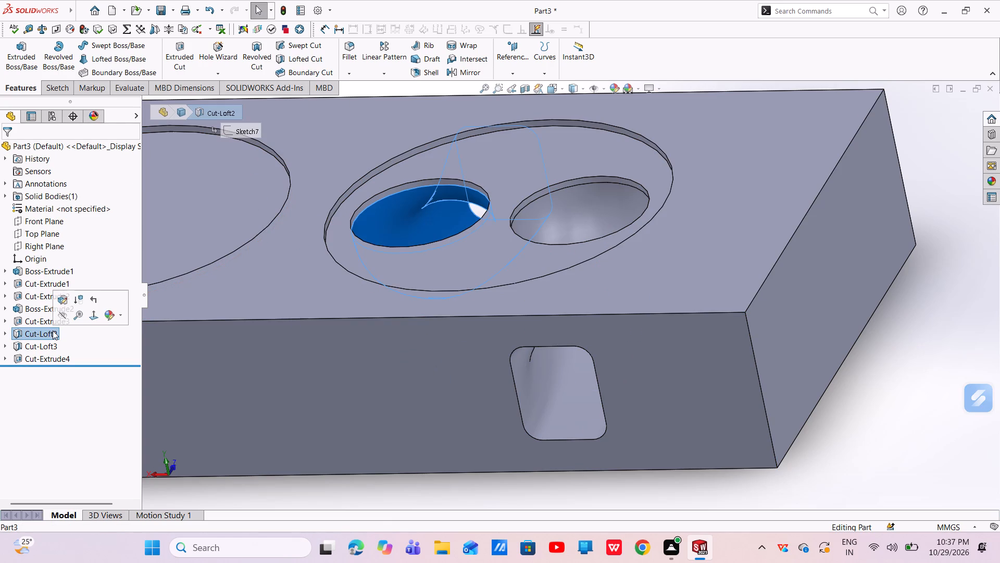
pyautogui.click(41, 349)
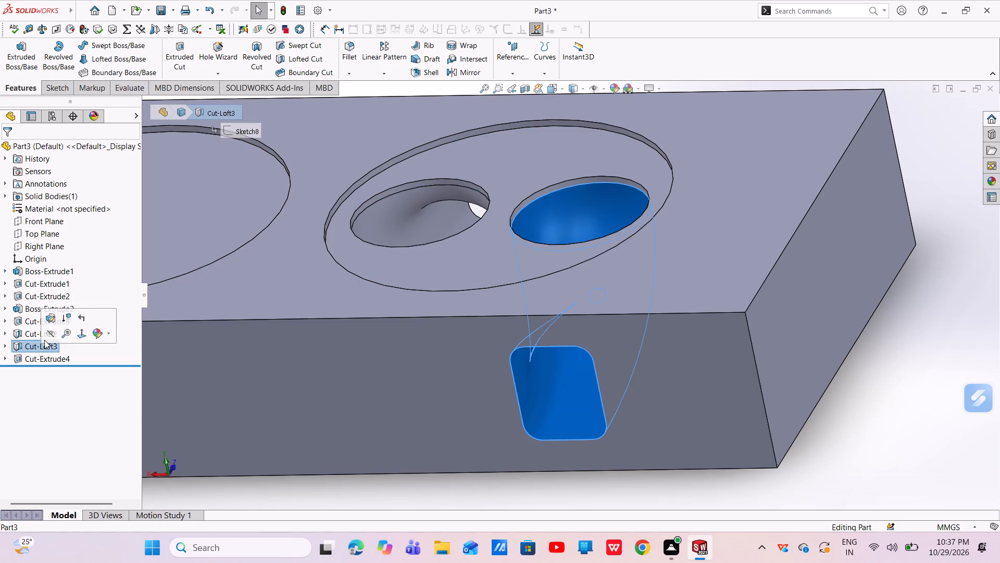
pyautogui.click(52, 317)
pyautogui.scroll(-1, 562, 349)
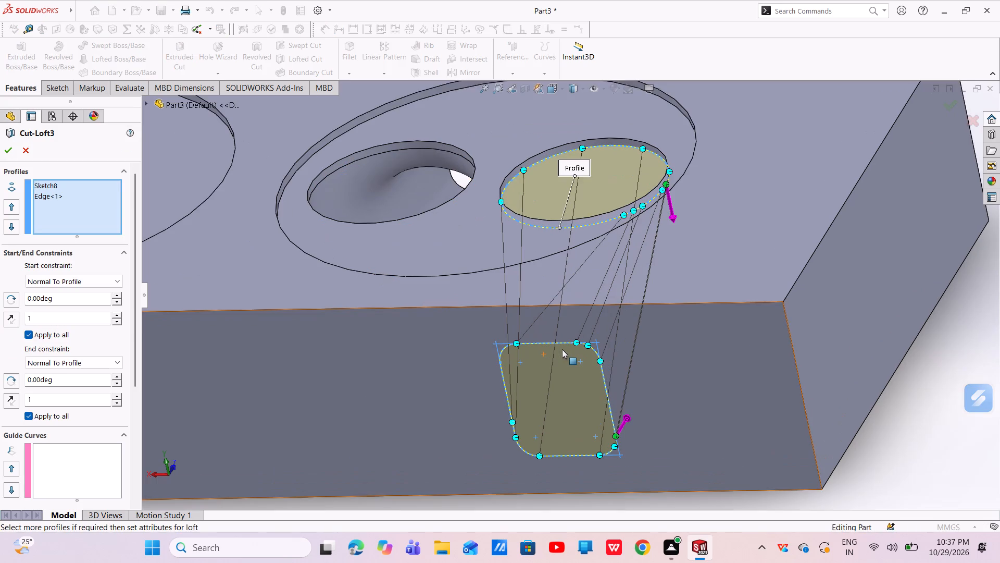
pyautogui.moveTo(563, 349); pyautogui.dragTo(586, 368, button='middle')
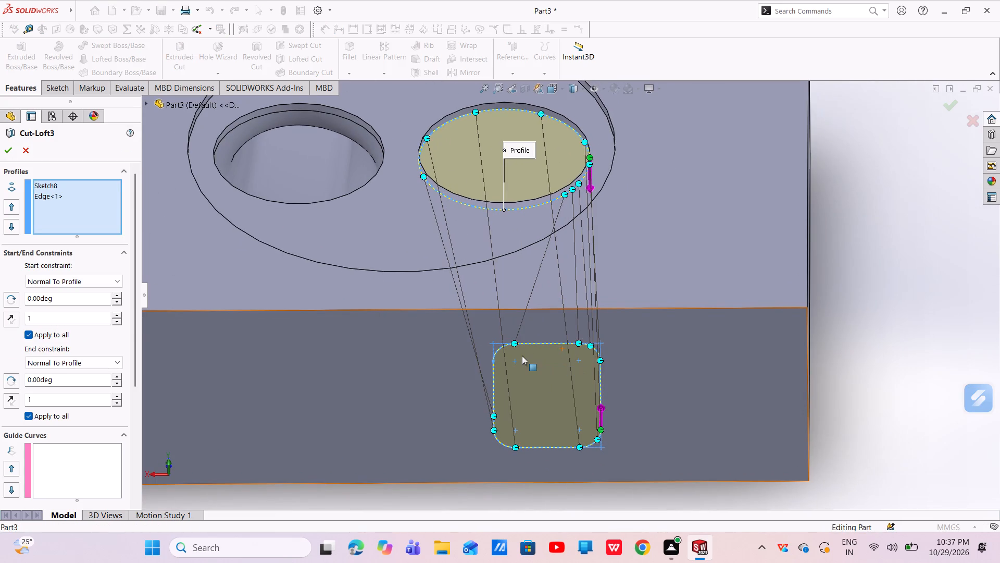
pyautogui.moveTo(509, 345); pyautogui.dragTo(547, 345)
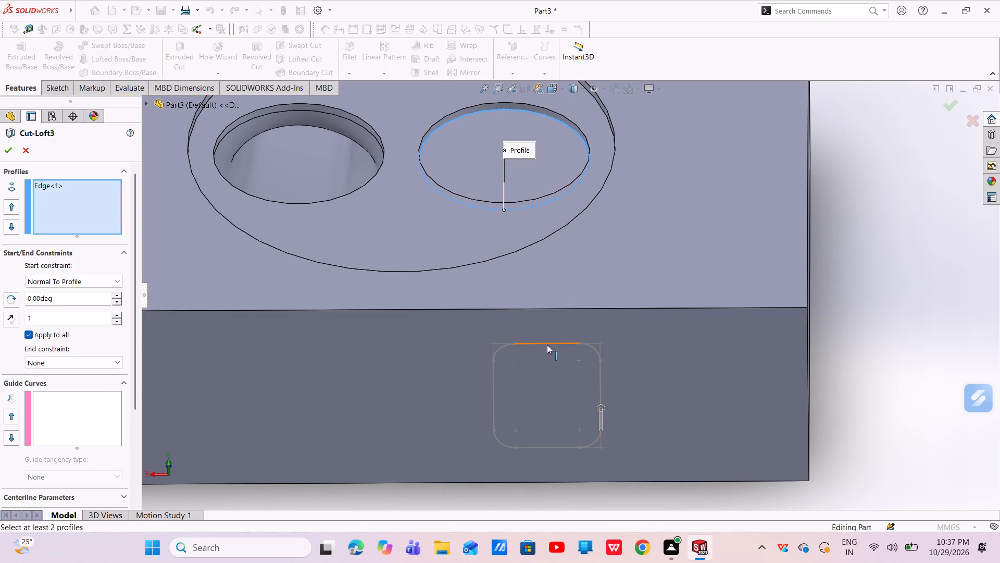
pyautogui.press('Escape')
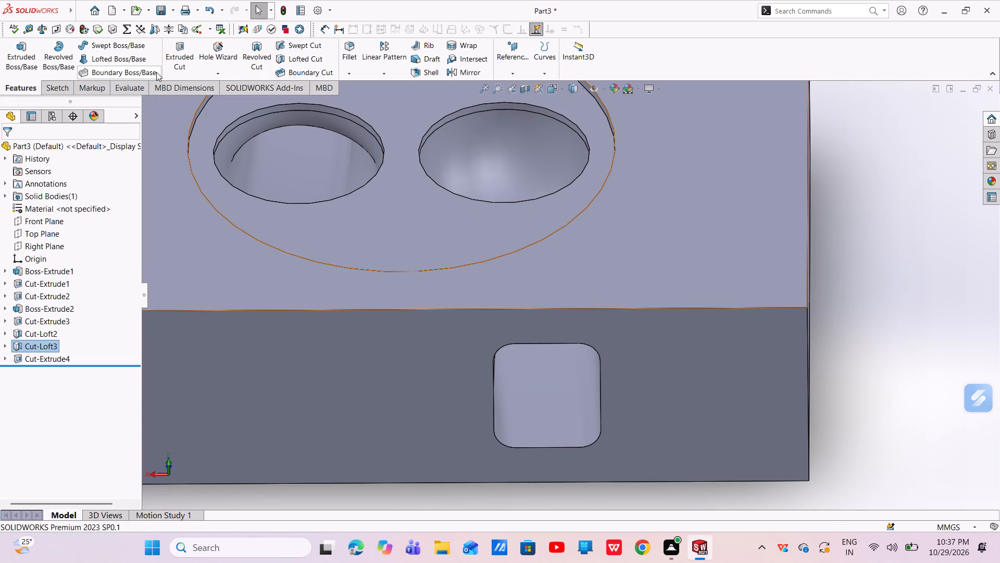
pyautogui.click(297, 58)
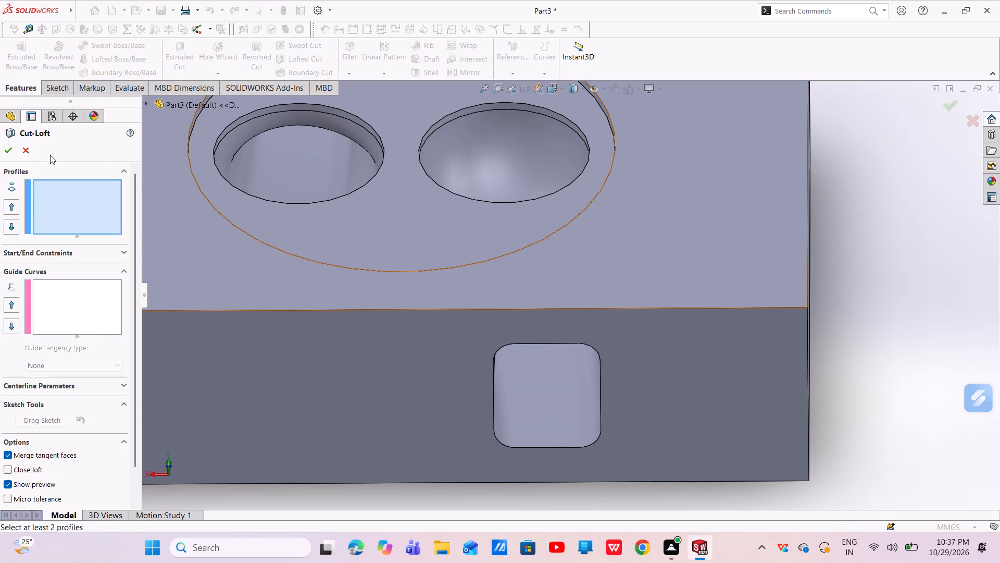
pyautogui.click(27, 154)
# Edit Cut-Loft3, moving its loft connectors toward the rounded rectangle's upper corners and right side and the circular profile's left side.
pyautogui.click(43, 344)
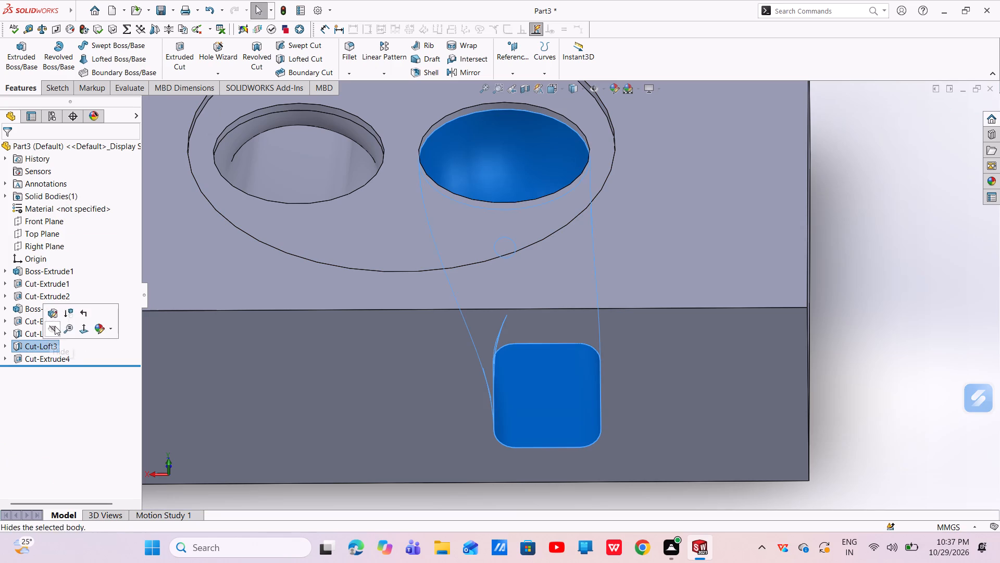
pyautogui.click(71, 346)
pyautogui.click(79, 320)
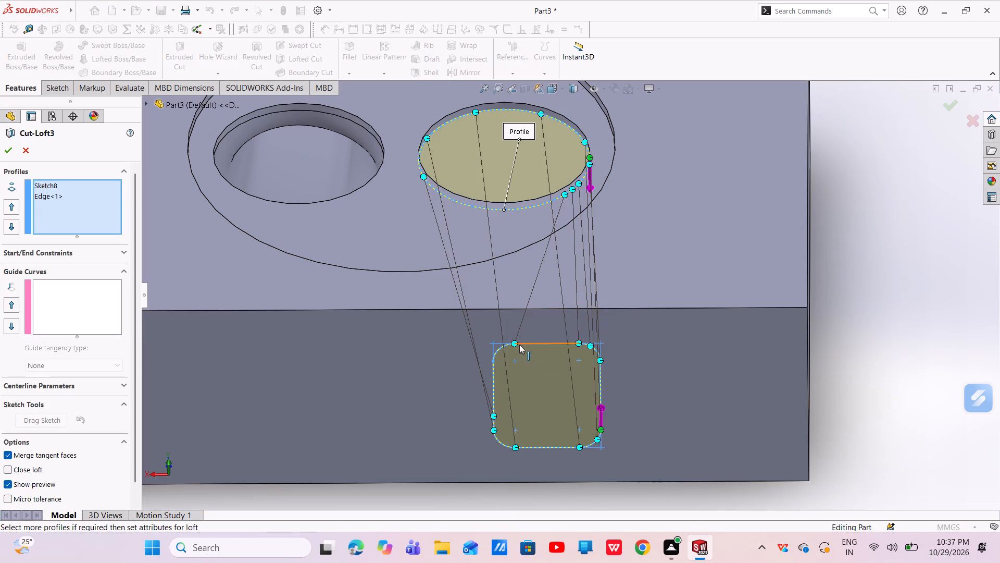
pyautogui.moveTo(515, 342); pyautogui.dragTo(571, 346)
pyautogui.moveTo(571, 346); pyautogui.dragTo(578, 348)
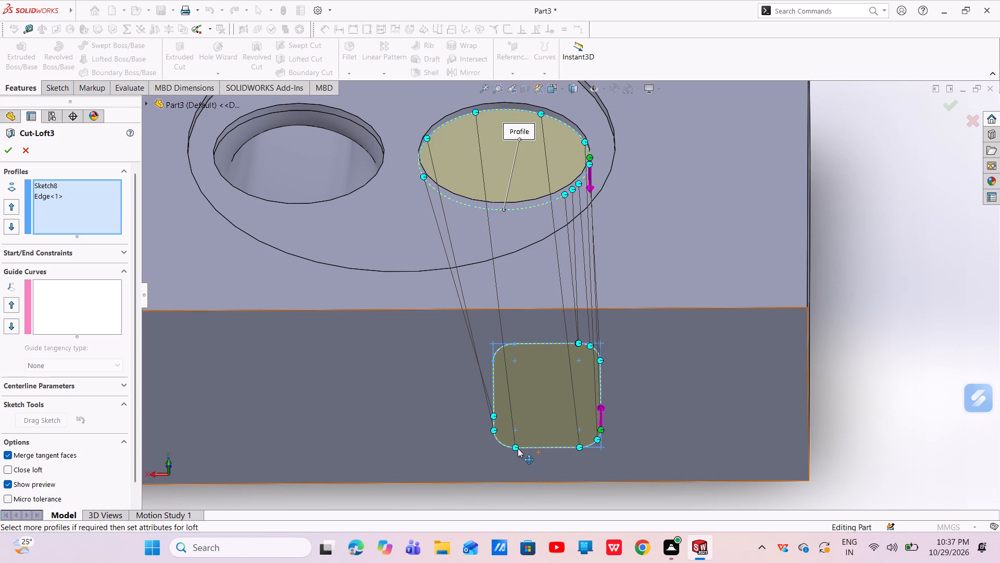
pyautogui.moveTo(517, 448); pyautogui.dragTo(482, 404)
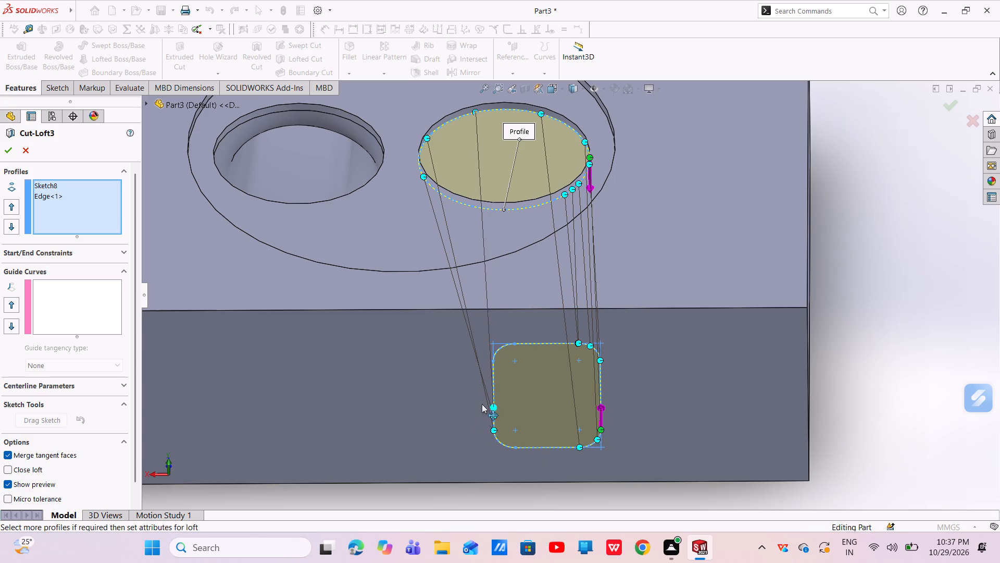
pyautogui.moveTo(482, 404); pyautogui.dragTo(498, 344)
pyautogui.moveTo(477, 112); pyautogui.dragTo(436, 139)
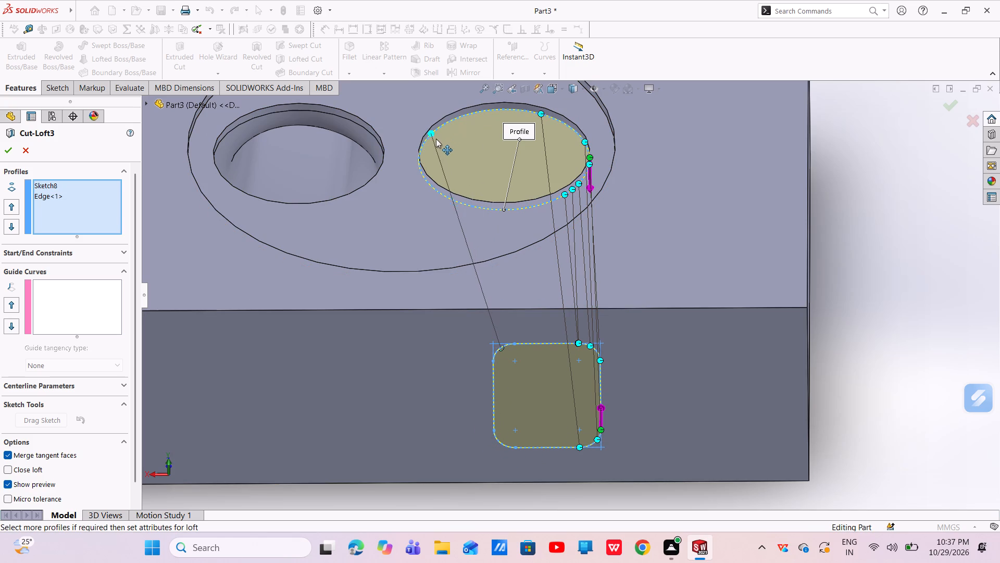
pyautogui.moveTo(436, 139); pyautogui.dragTo(432, 147)
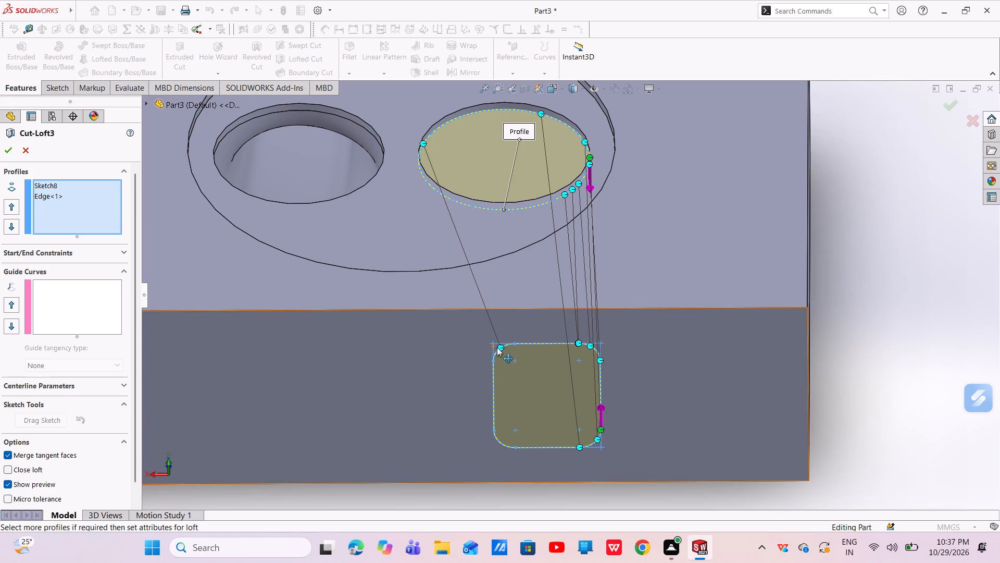
pyautogui.moveTo(499, 347); pyautogui.dragTo(488, 352)
pyautogui.moveTo(579, 445); pyautogui.dragTo(615, 350)
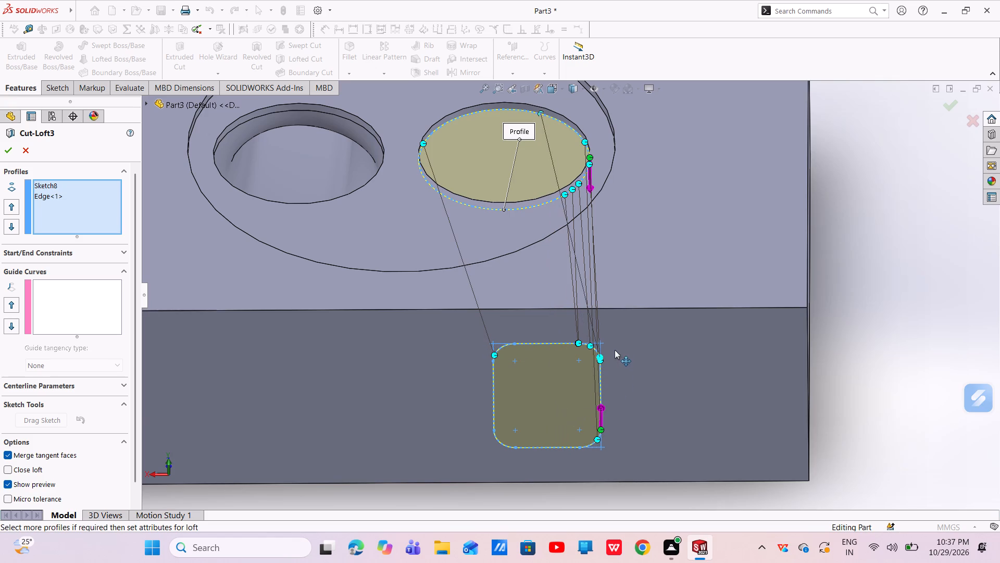
pyautogui.moveTo(615, 350); pyautogui.dragTo(568, 333)
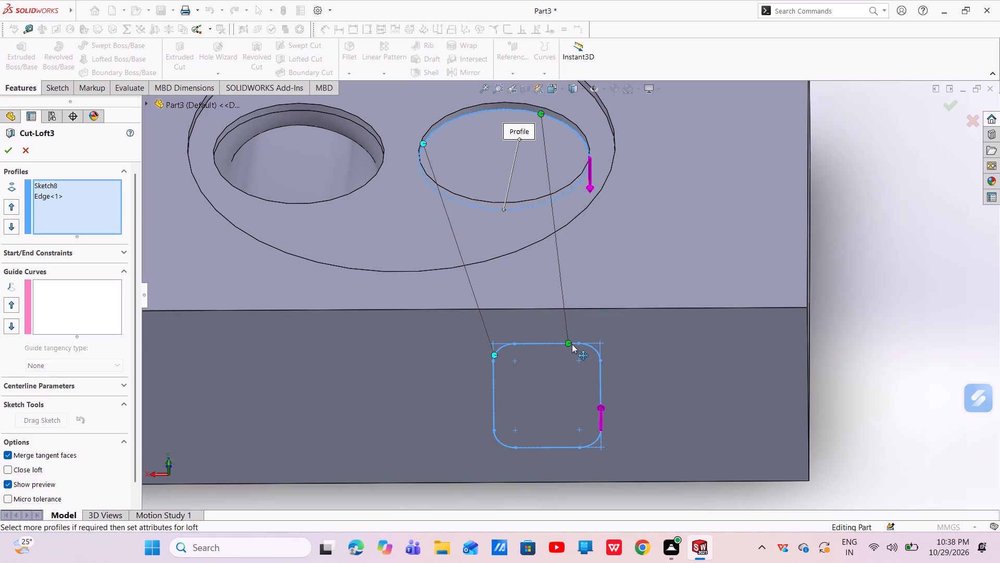
pyautogui.moveTo(567, 343); pyautogui.dragTo(611, 393)
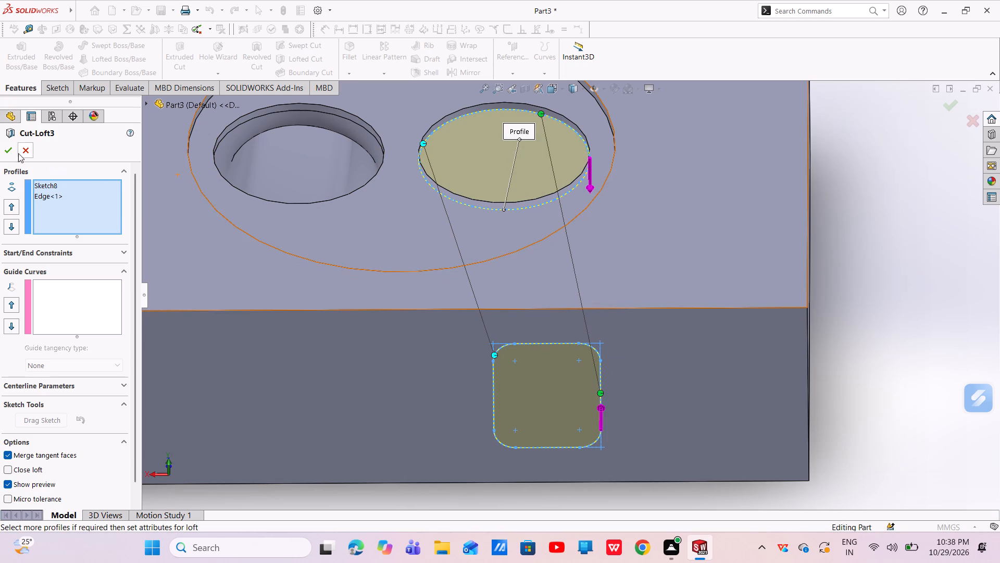
pyautogui.click(11, 153)
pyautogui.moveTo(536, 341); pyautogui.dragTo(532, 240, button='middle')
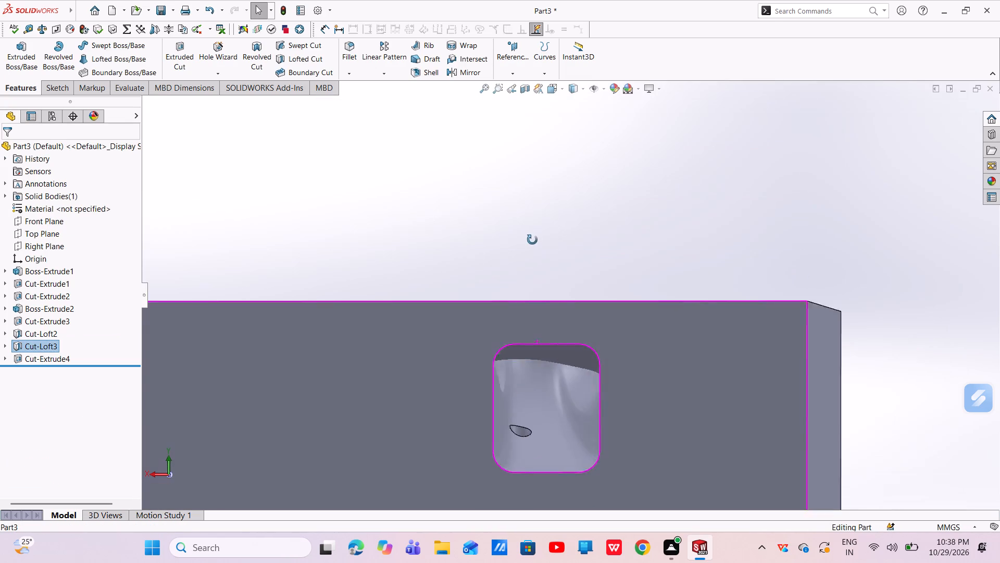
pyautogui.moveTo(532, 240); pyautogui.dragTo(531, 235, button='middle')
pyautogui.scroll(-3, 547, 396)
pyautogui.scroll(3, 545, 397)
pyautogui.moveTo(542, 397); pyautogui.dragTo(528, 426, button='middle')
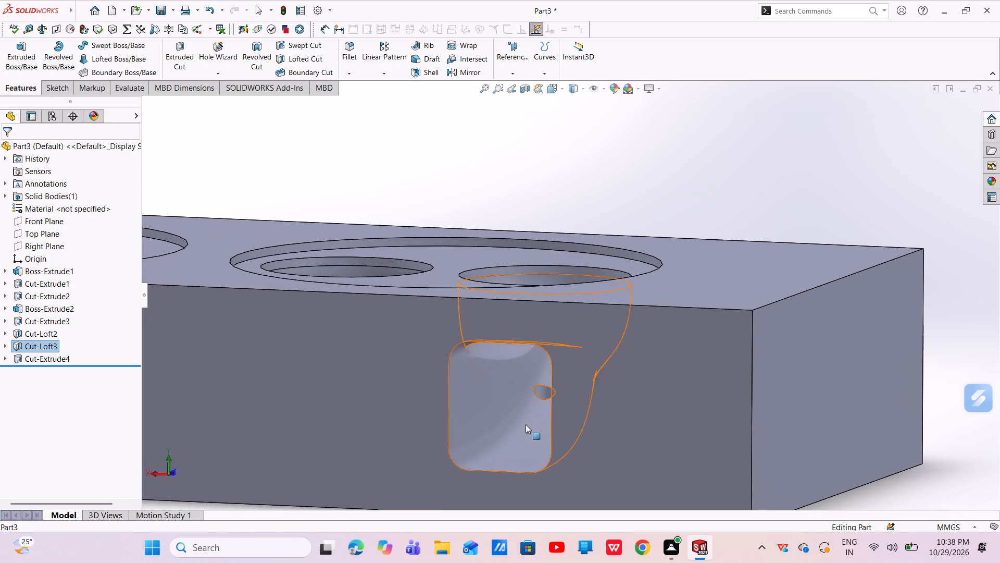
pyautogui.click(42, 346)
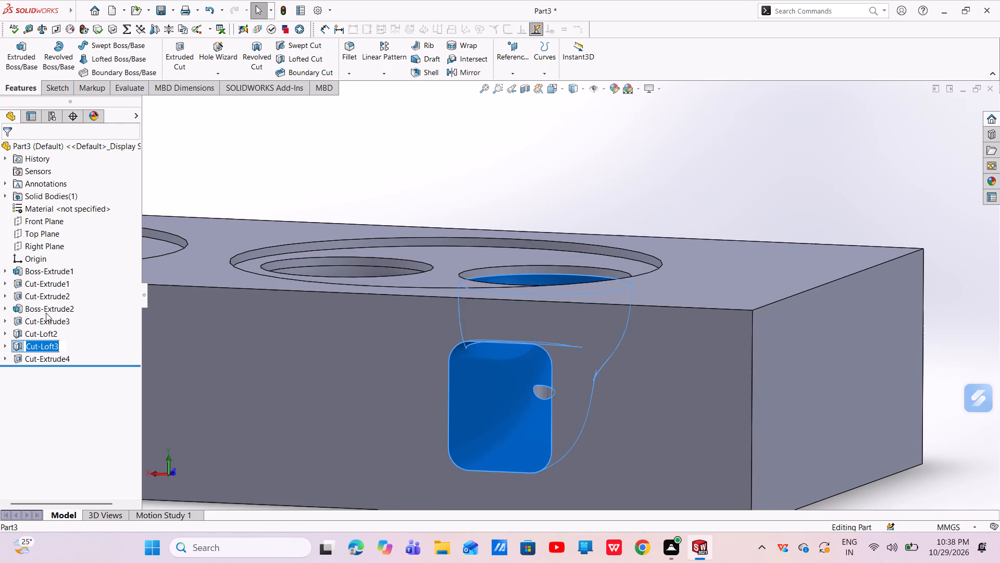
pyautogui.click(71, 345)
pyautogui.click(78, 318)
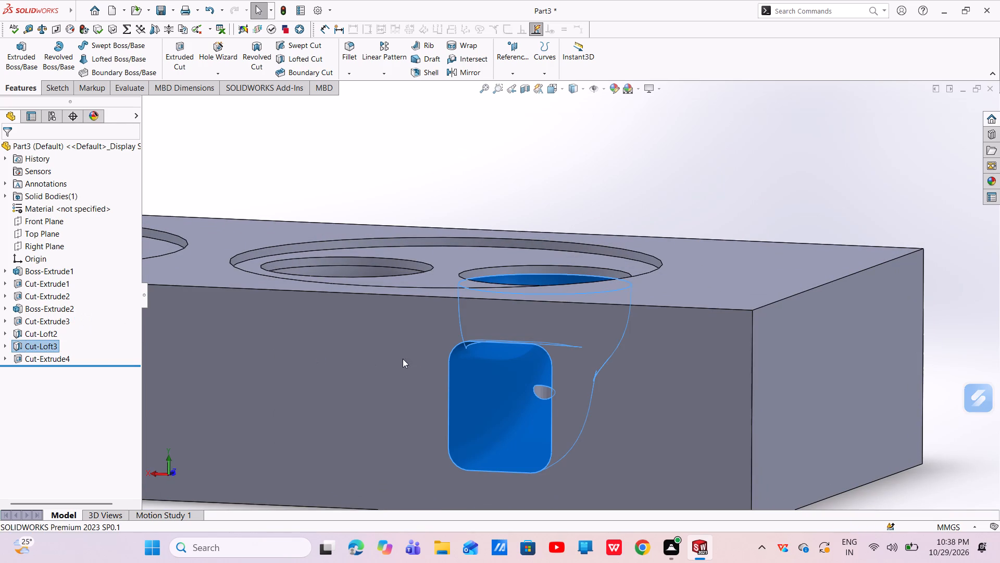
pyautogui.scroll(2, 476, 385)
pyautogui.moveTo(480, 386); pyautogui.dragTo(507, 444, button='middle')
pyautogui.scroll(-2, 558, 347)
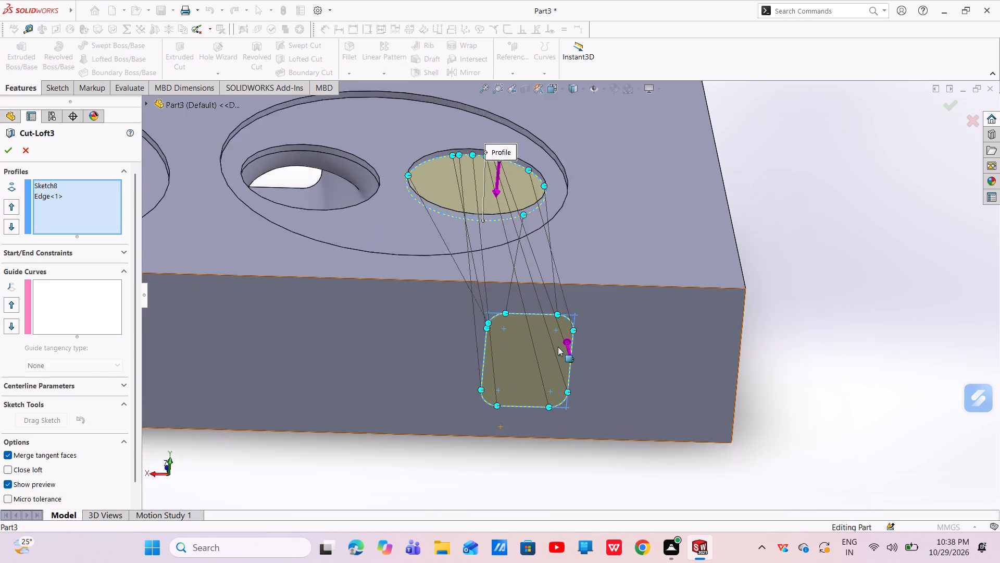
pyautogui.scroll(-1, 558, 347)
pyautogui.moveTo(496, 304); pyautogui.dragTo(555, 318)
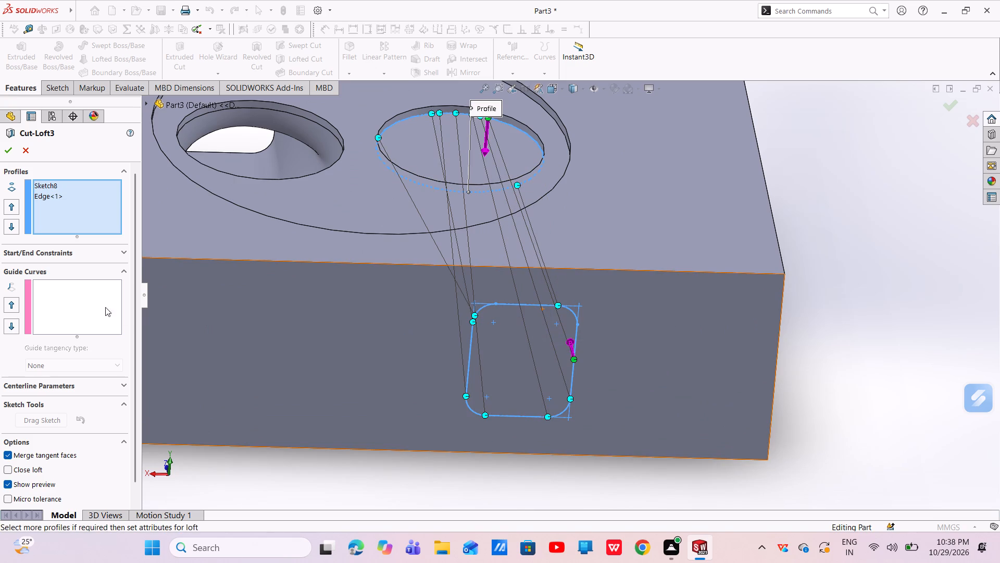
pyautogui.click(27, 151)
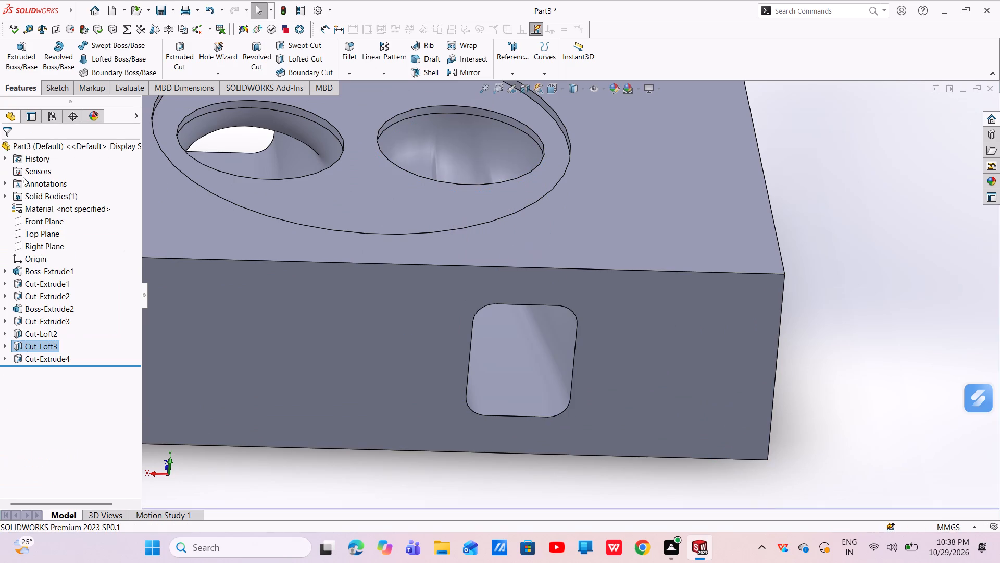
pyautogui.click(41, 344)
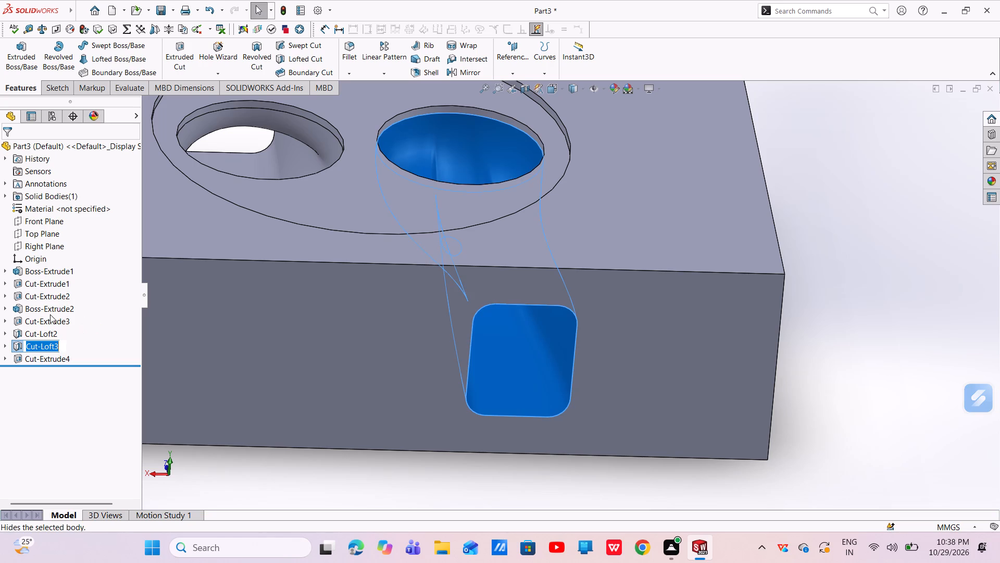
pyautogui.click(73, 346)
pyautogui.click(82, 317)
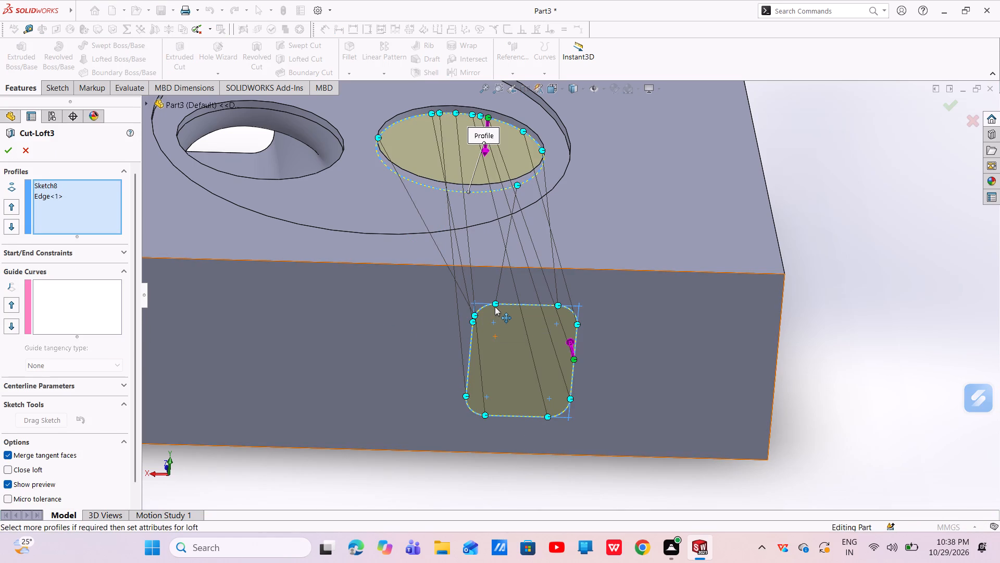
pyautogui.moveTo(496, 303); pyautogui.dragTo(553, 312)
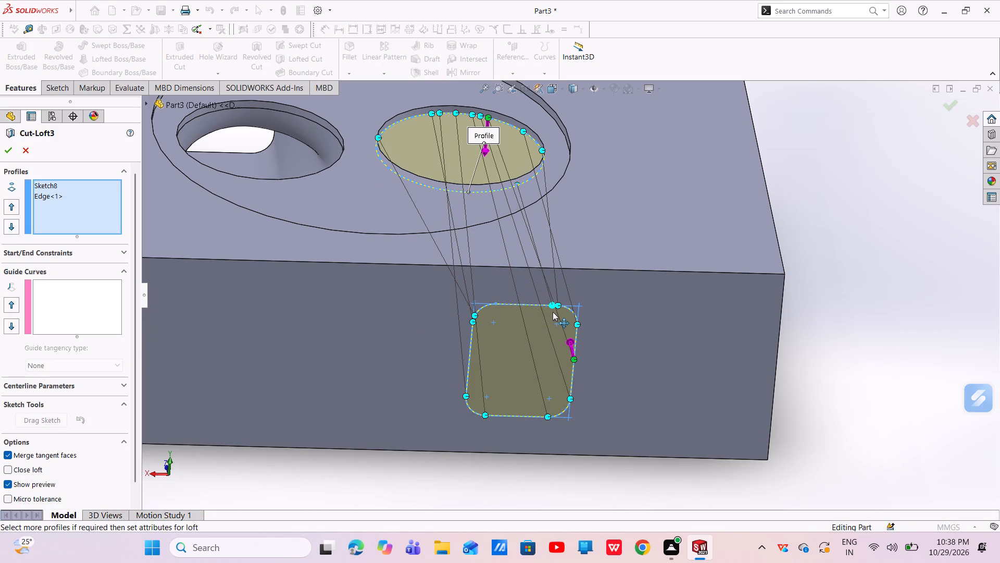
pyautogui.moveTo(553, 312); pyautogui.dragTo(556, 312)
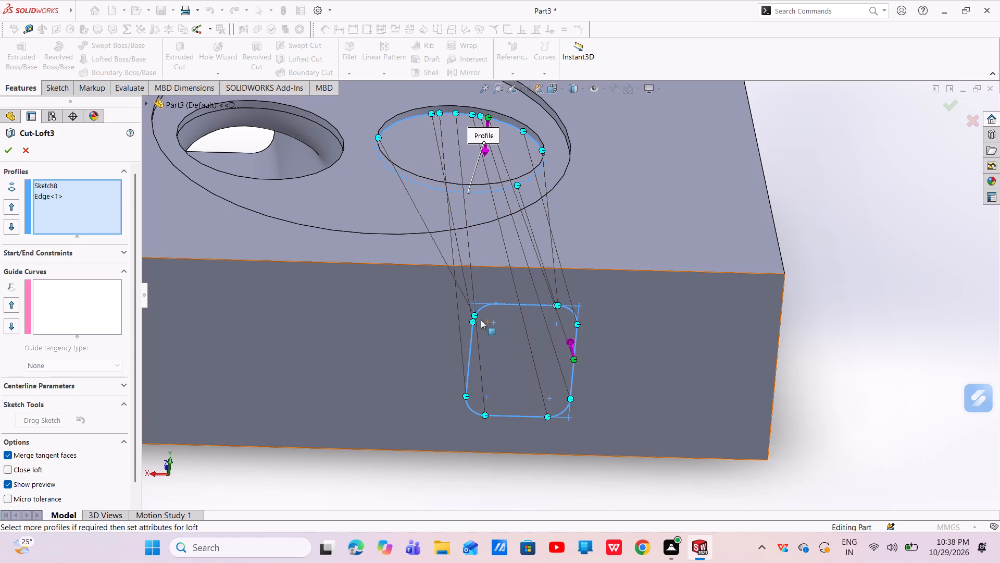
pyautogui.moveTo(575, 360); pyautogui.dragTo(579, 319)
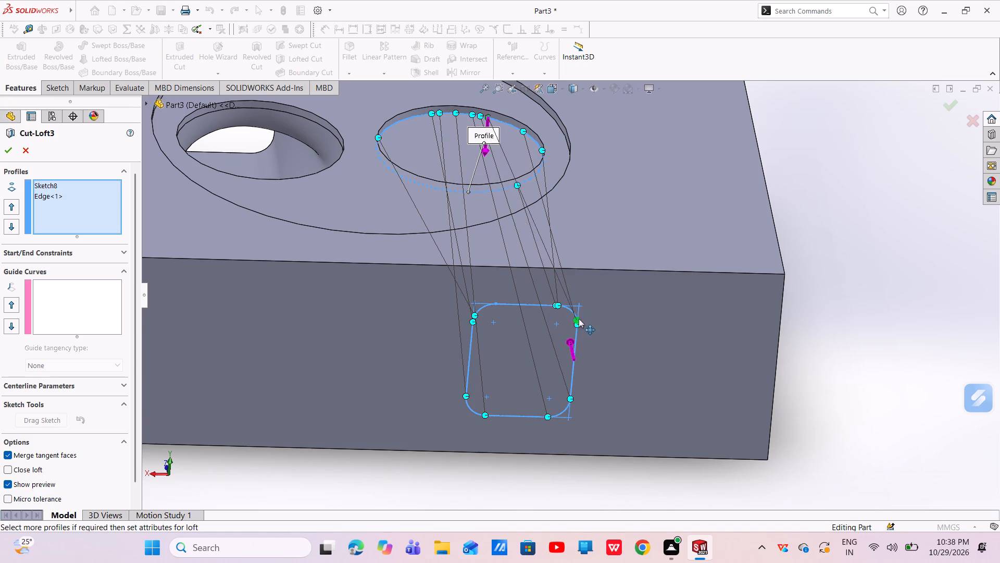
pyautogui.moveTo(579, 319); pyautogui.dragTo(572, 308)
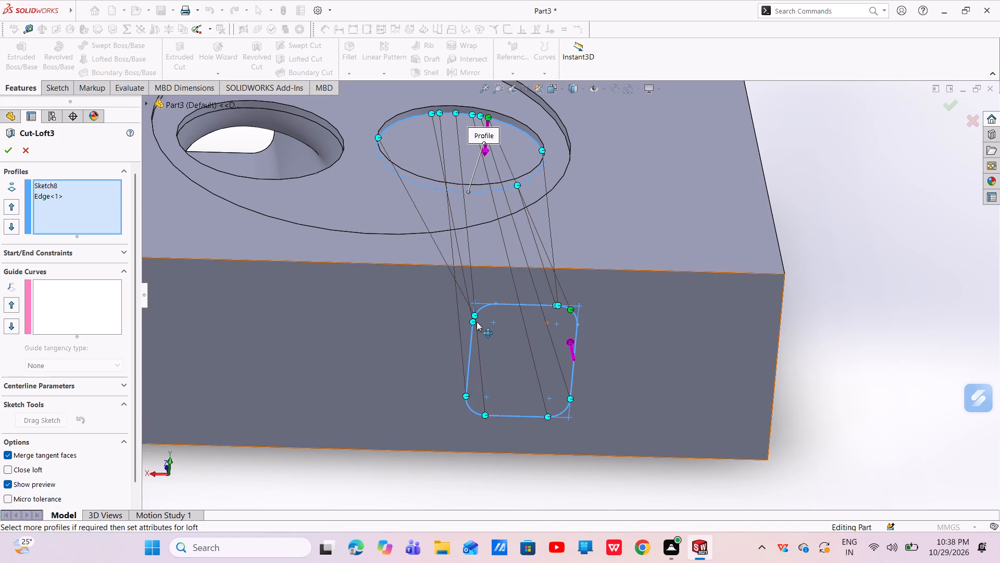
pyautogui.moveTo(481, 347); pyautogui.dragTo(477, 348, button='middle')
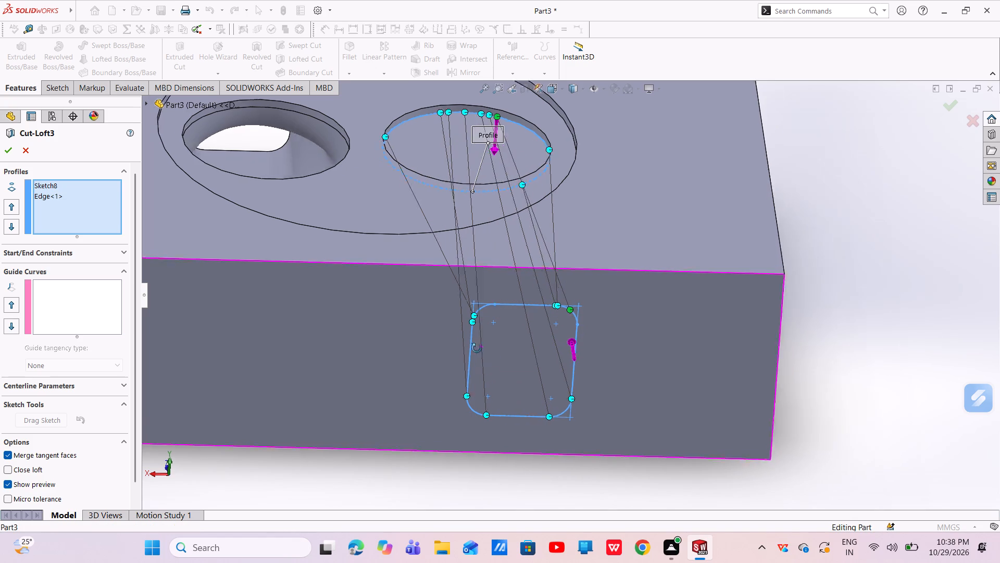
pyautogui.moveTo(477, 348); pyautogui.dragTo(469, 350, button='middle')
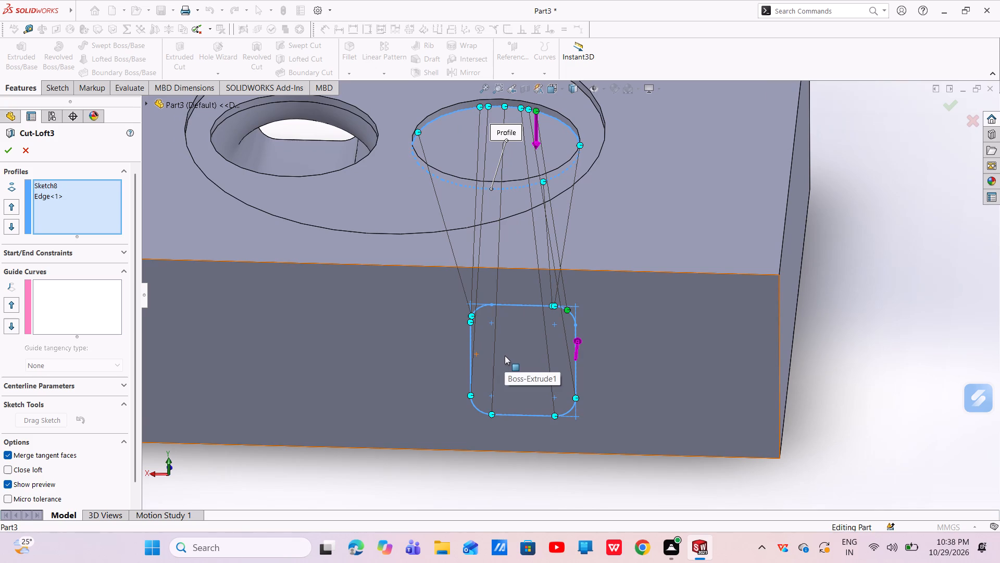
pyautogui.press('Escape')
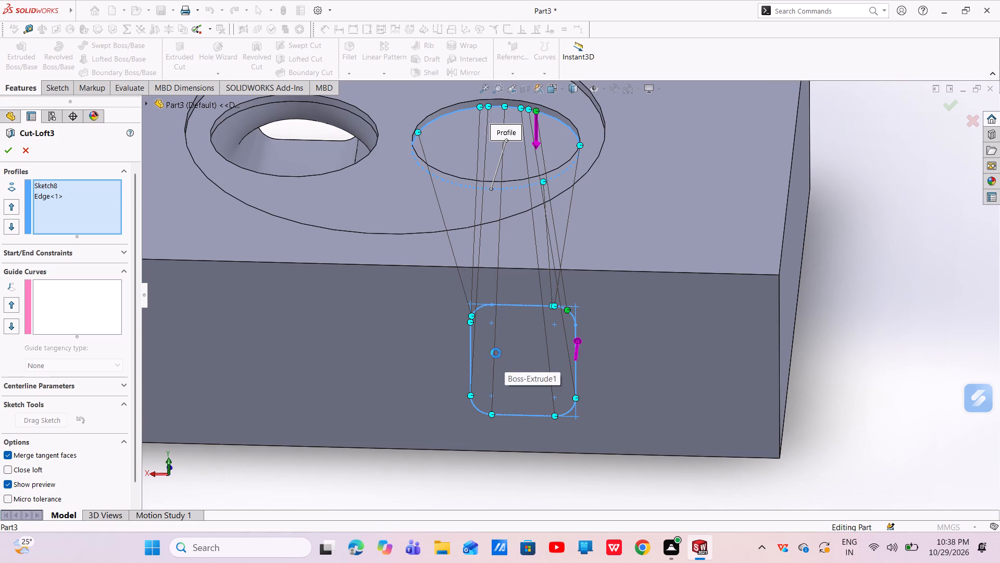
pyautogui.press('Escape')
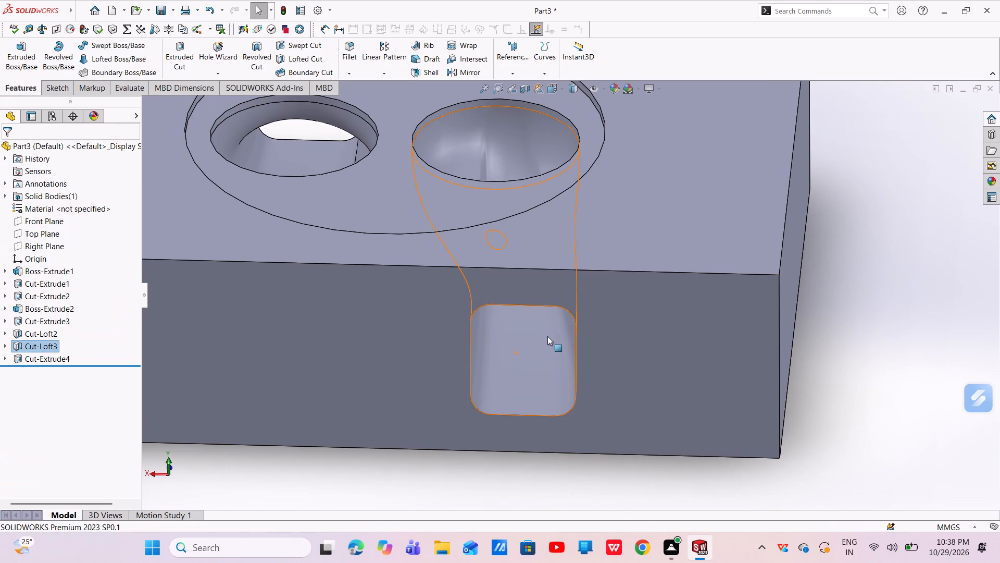
# Examine the Cut-Loft3 passage and its small hole through the rounded side opening and from above the end recess.
pyautogui.moveTo(538, 329); pyautogui.dragTo(537, 258, button='middle')
pyautogui.scroll(-3, 537, 258)
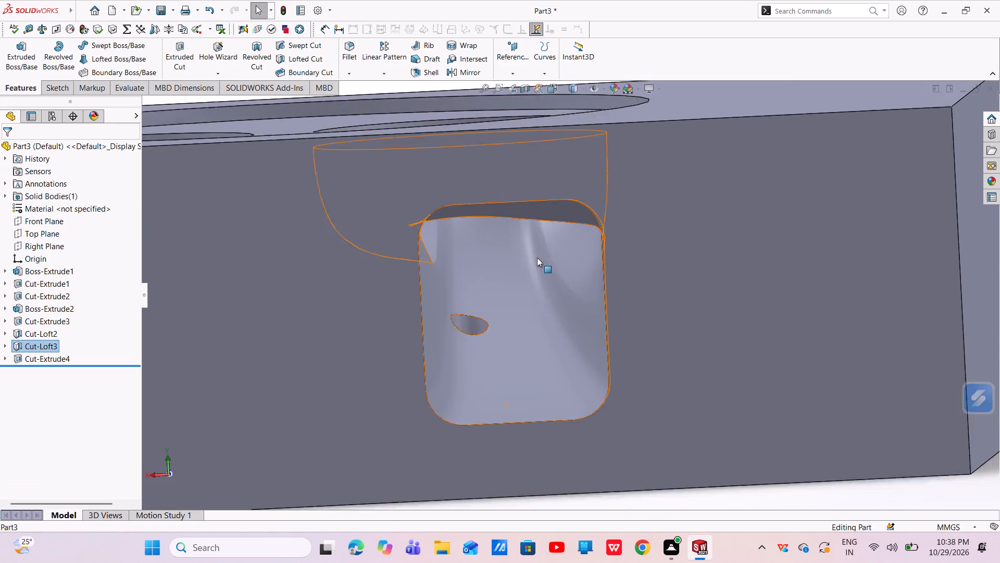
pyautogui.scroll(-1, 537, 258)
pyautogui.scroll(4, 505, 301)
pyautogui.moveTo(509, 303); pyautogui.dragTo(483, 468, button='middle')
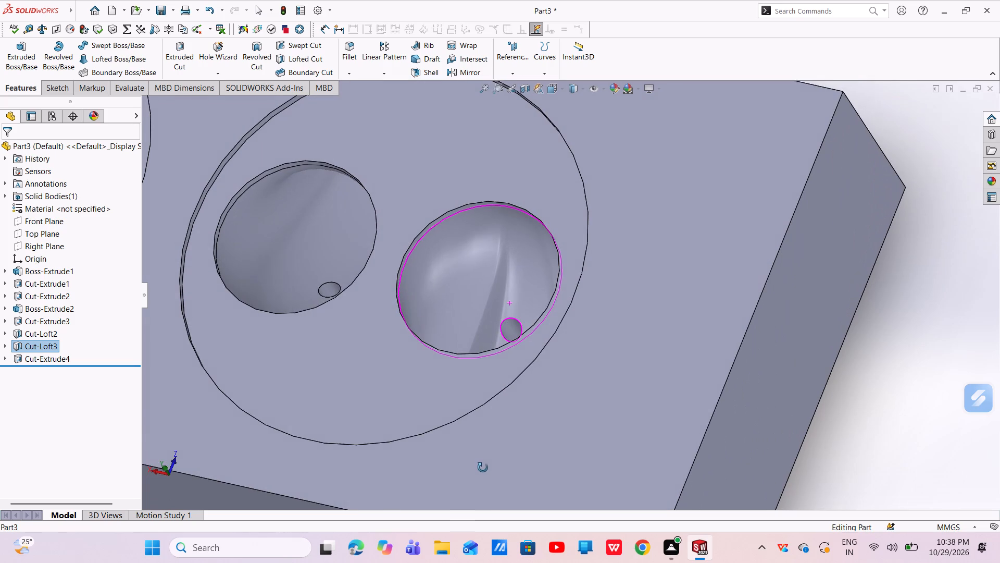
pyautogui.moveTo(483, 468); pyautogui.dragTo(499, 430, button='middle')
pyautogui.scroll(4, 499, 426)
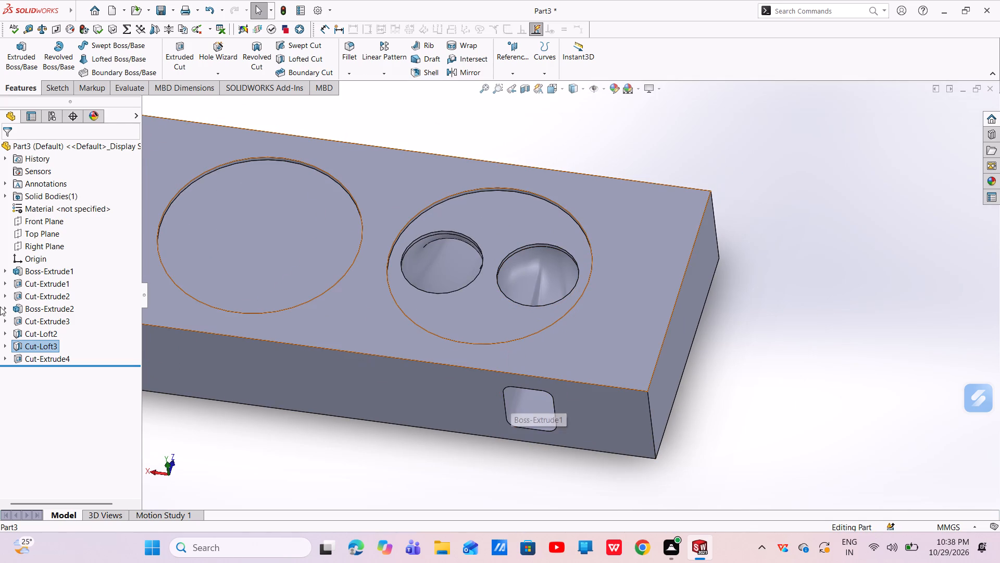
# Edit Cut-Loft3, moving loft connectors toward the circular profile's left side and the rounded rectangle's upper-left corner and left edge.
pyautogui.click(44, 347)
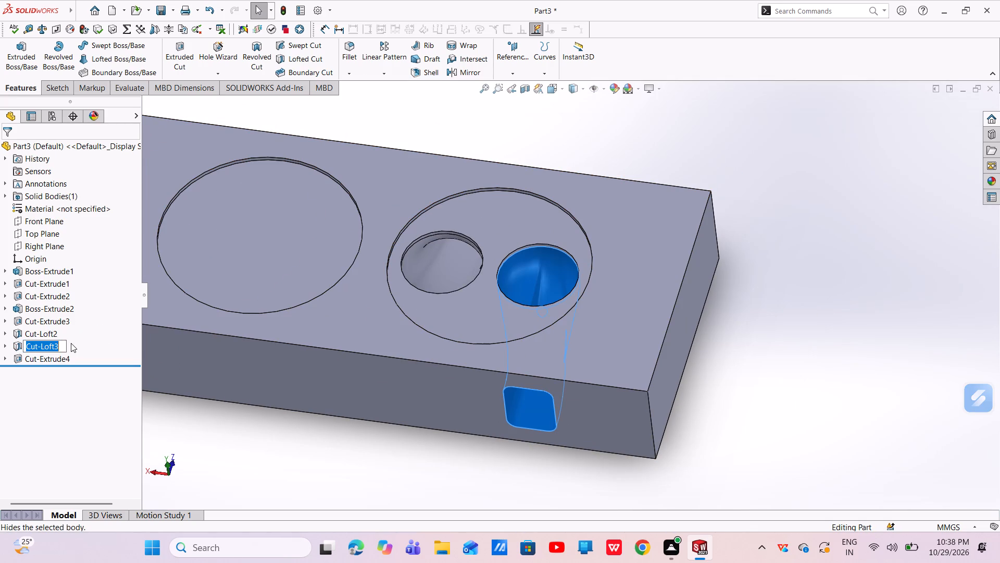
pyautogui.click(74, 343)
pyautogui.click(83, 313)
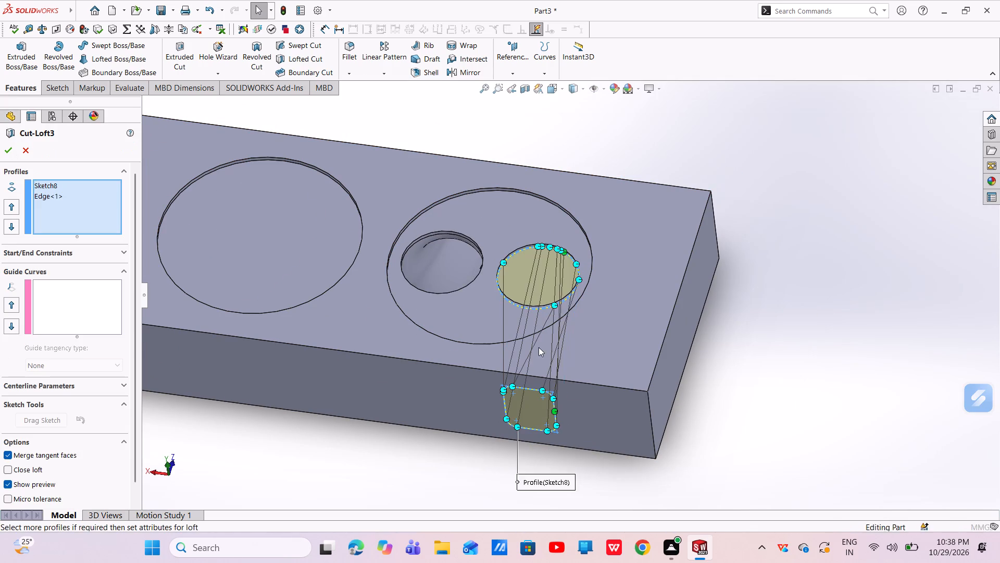
pyautogui.scroll(-4, 551, 351)
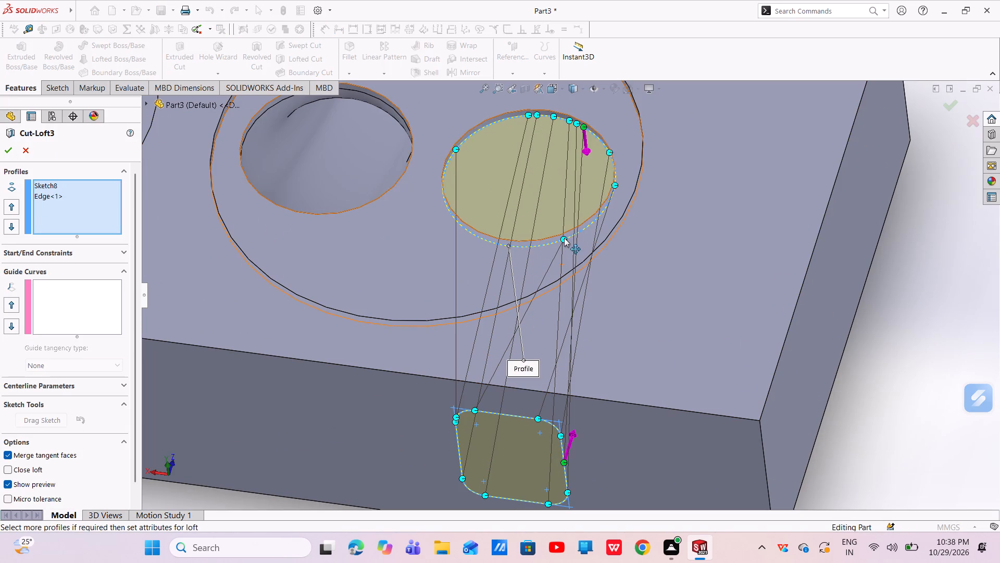
pyautogui.moveTo(564, 238); pyautogui.dragTo(479, 253)
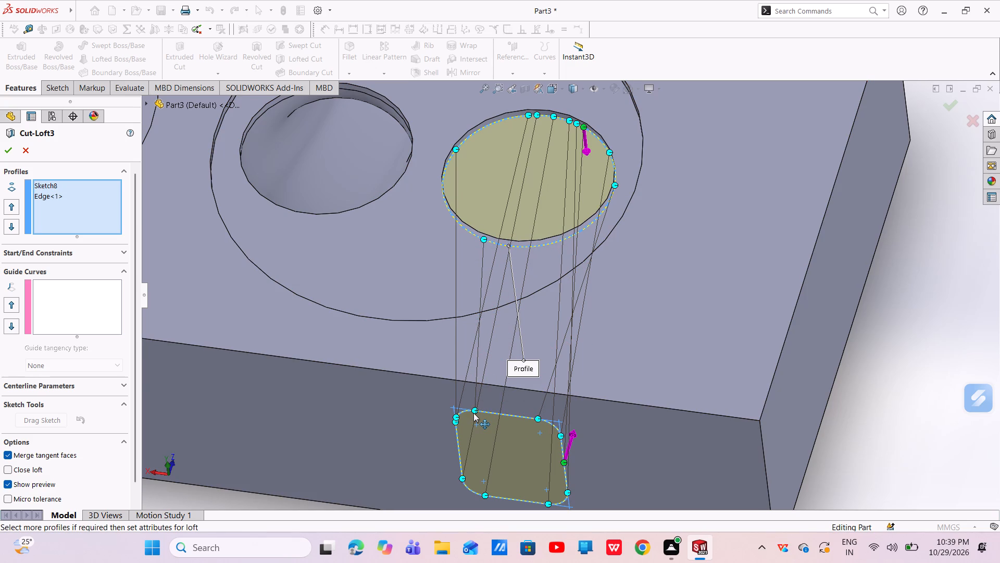
pyautogui.moveTo(474, 412); pyautogui.dragTo(462, 416)
pyautogui.moveTo(460, 478); pyautogui.dragTo(458, 468)
pyautogui.moveTo(457, 467); pyautogui.dragTo(455, 443)
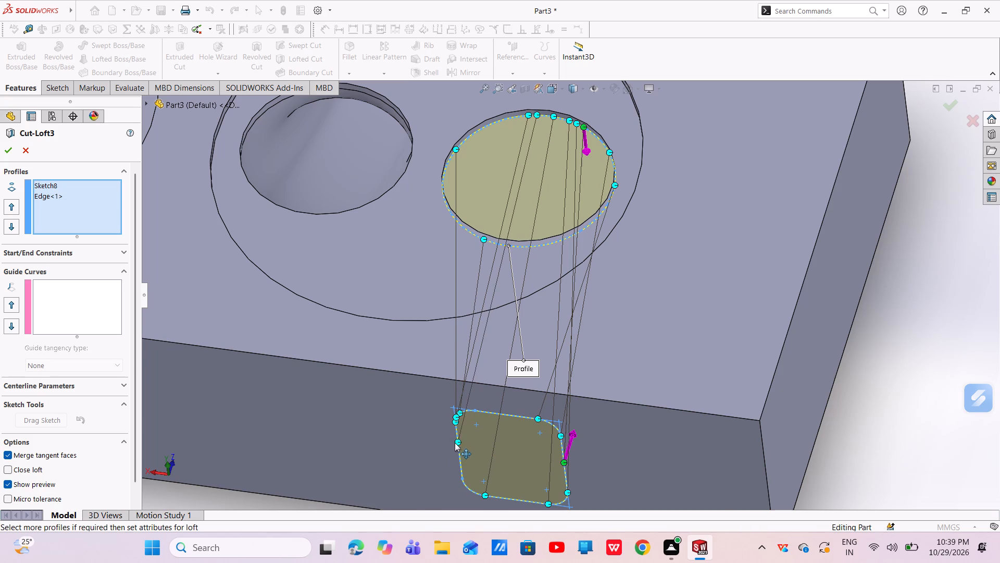
pyautogui.moveTo(529, 114); pyautogui.dragTo(465, 143)
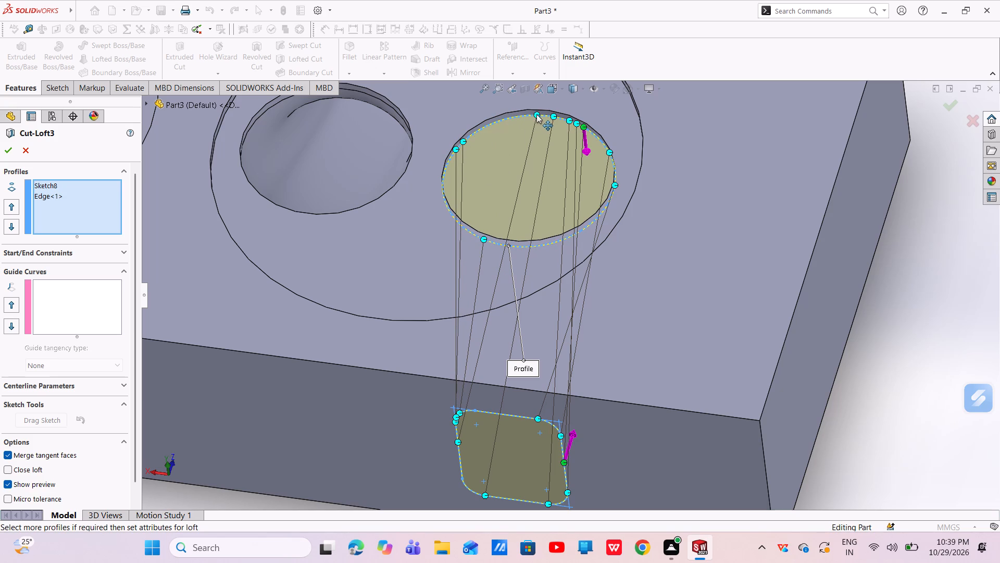
pyautogui.moveTo(536, 114); pyautogui.dragTo(476, 156)
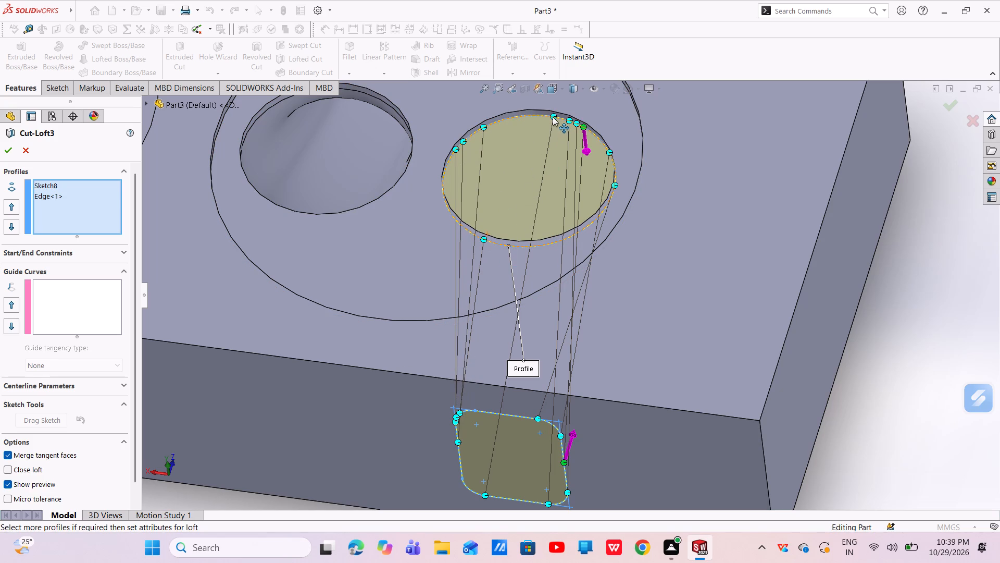
pyautogui.moveTo(553, 116); pyautogui.dragTo(507, 134)
# Move the loft connectors on the rounded rectangle into its upper-right corner and slightly down its right edge.
pyautogui.scroll(-3, 609, 181)
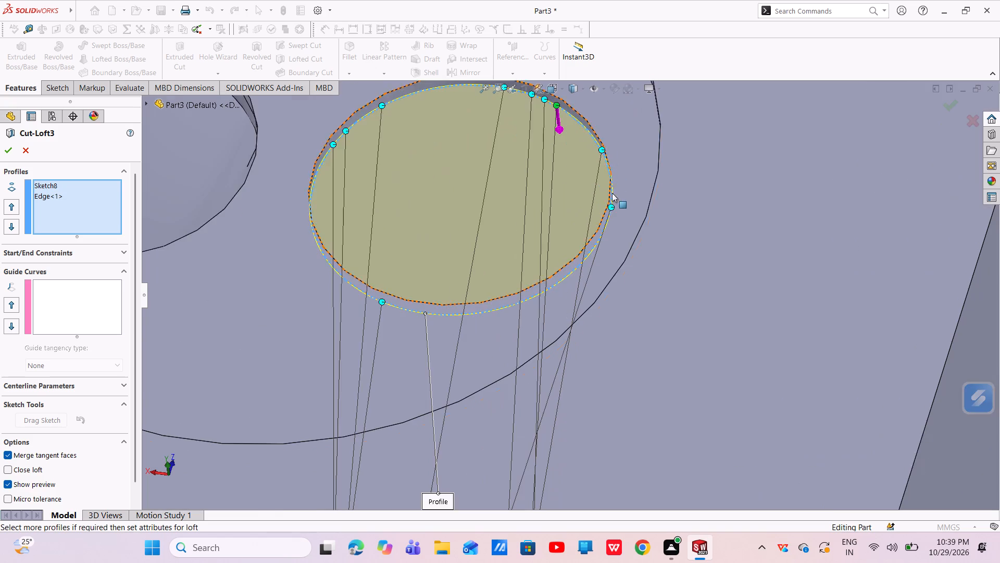
pyautogui.scroll(3, 612, 213)
pyautogui.moveTo(597, 281); pyautogui.dragTo(631, 265, button='middle')
pyautogui.scroll(1, 597, 281)
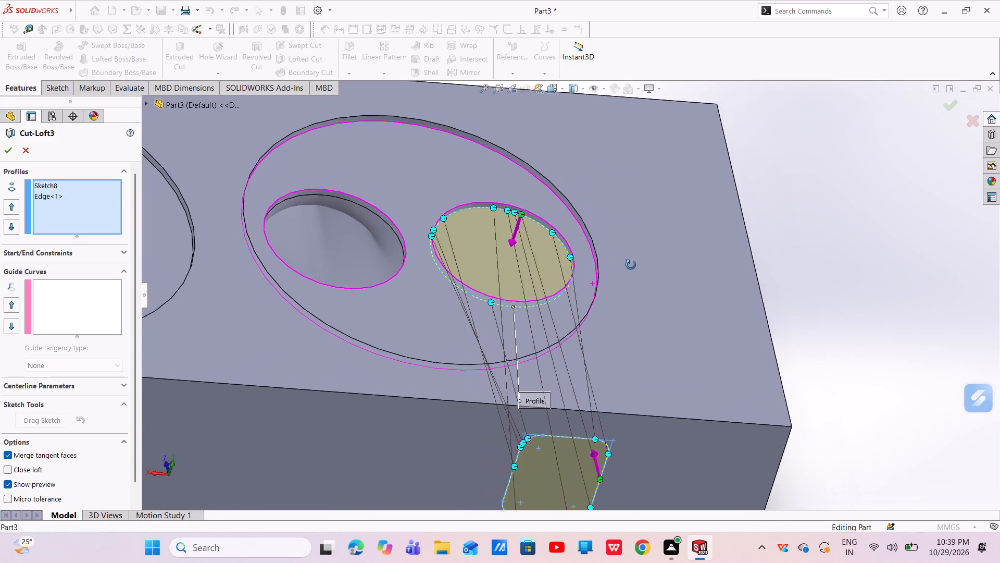
pyautogui.moveTo(631, 265); pyautogui.dragTo(637, 270, button='middle')
pyautogui.moveTo(637, 270); pyautogui.dragTo(617, 276, button='middle')
pyautogui.scroll(-3, 608, 446)
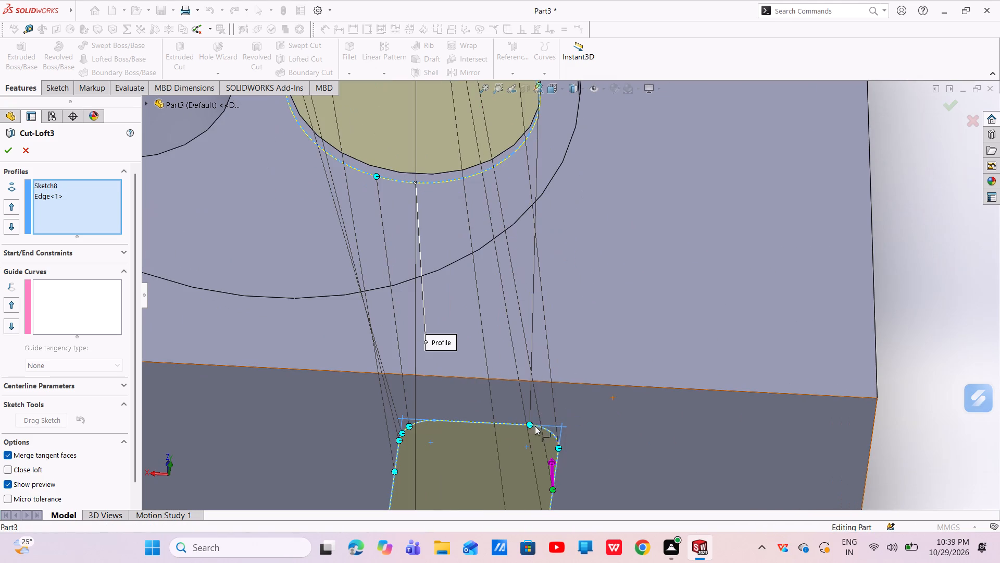
pyautogui.moveTo(529, 424); pyautogui.dragTo(564, 437)
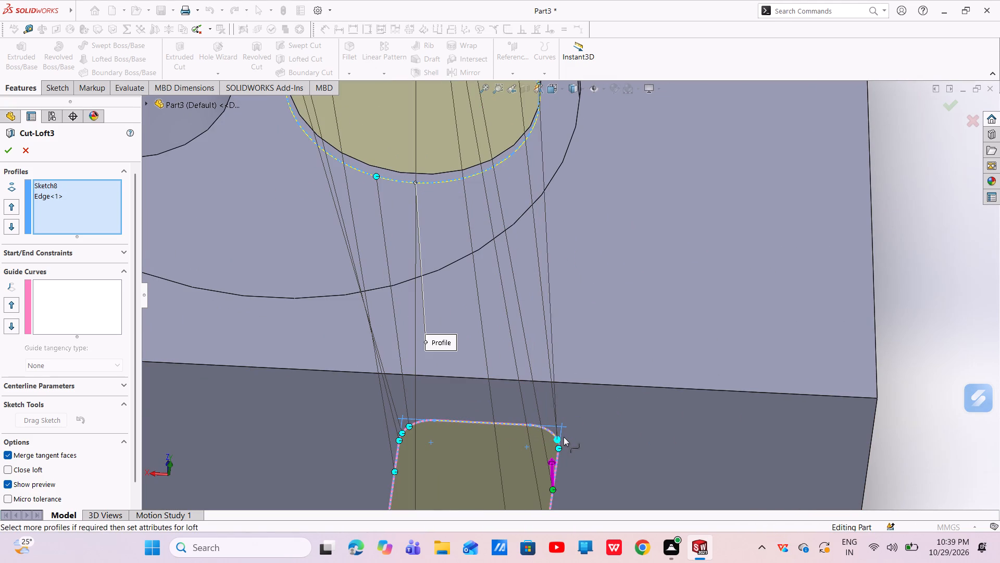
pyautogui.moveTo(564, 437); pyautogui.dragTo(568, 424)
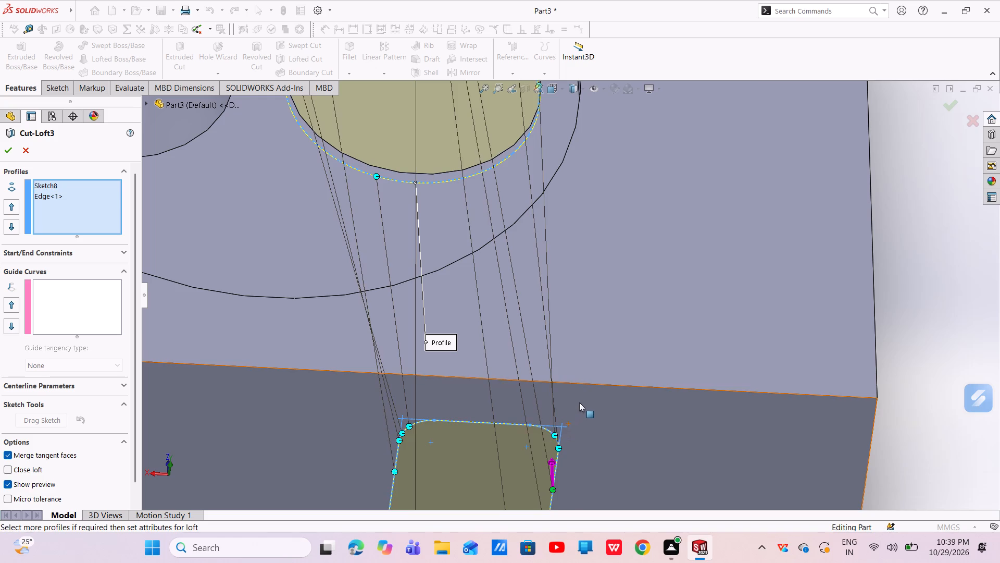
pyautogui.scroll(3, 578, 370)
pyautogui.scroll(-2, 569, 415)
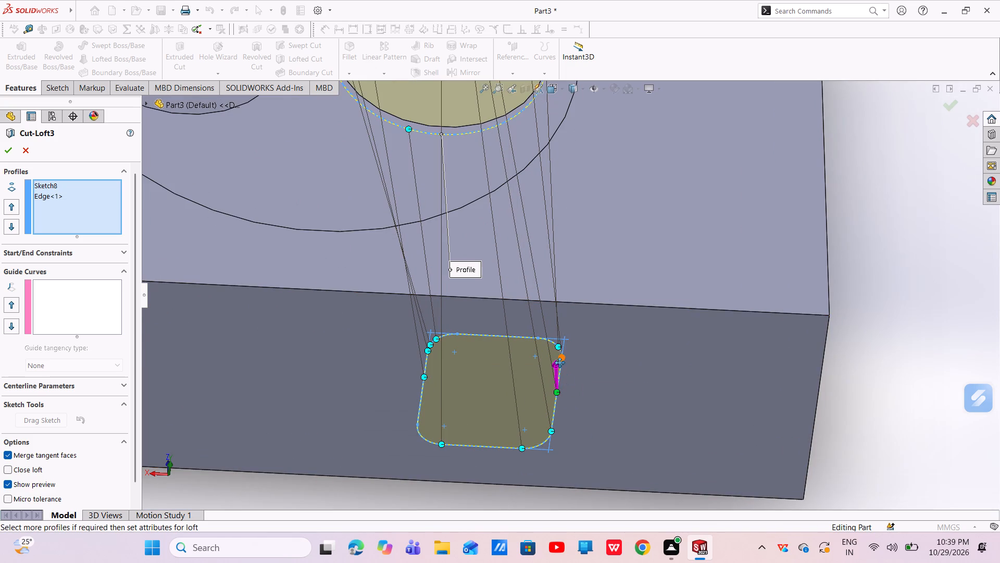
pyautogui.moveTo(564, 359); pyautogui.dragTo(564, 373)
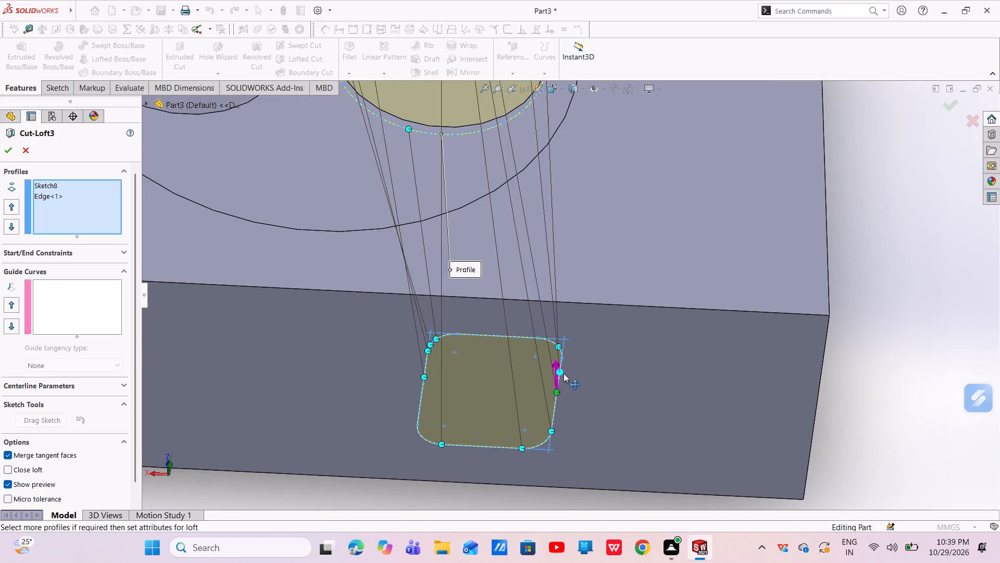
pyautogui.moveTo(564, 373); pyautogui.dragTo(568, 377)
pyautogui.scroll(-3, 566, 362)
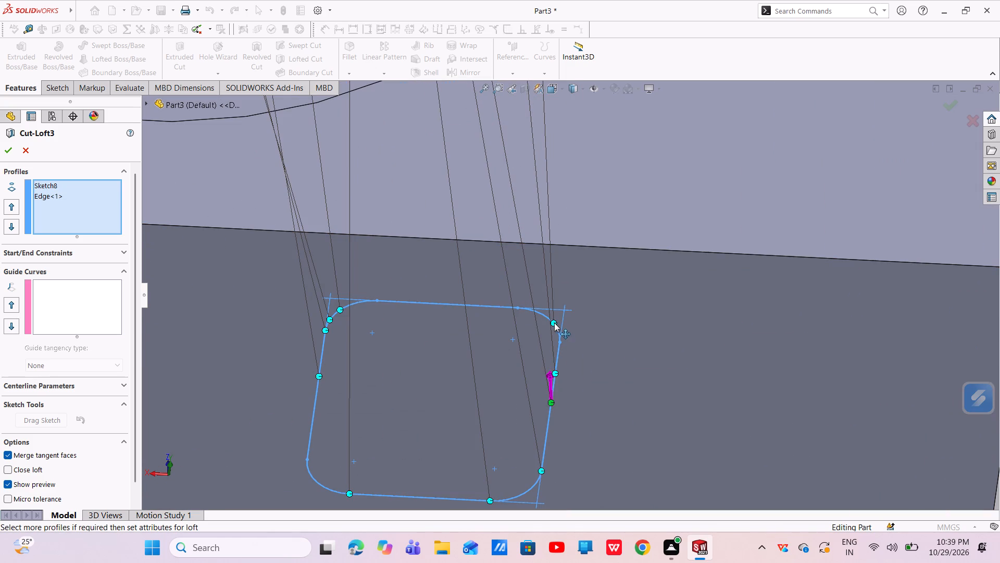
pyautogui.moveTo(554, 323); pyautogui.dragTo(564, 331)
pyautogui.scroll(4, 573, 311)
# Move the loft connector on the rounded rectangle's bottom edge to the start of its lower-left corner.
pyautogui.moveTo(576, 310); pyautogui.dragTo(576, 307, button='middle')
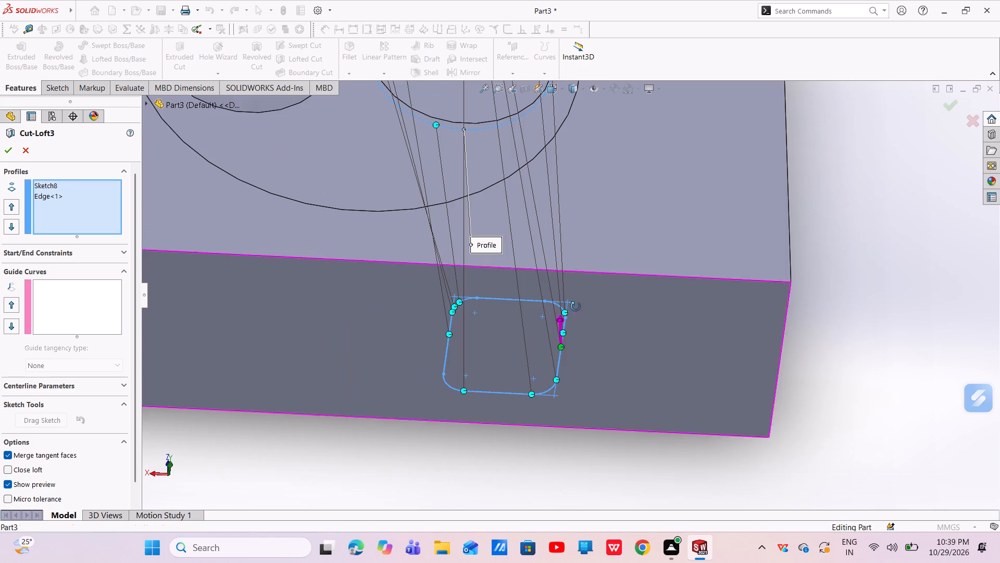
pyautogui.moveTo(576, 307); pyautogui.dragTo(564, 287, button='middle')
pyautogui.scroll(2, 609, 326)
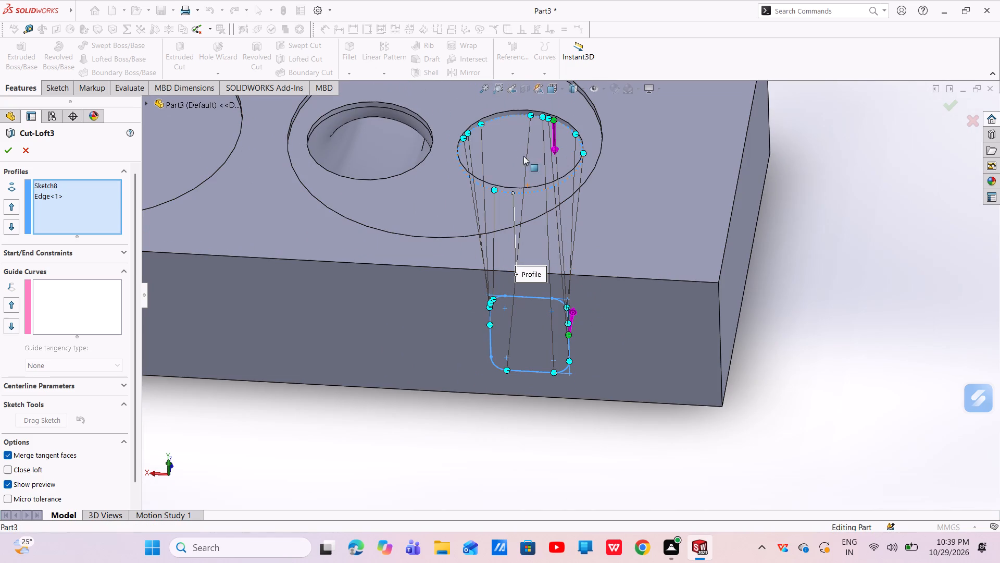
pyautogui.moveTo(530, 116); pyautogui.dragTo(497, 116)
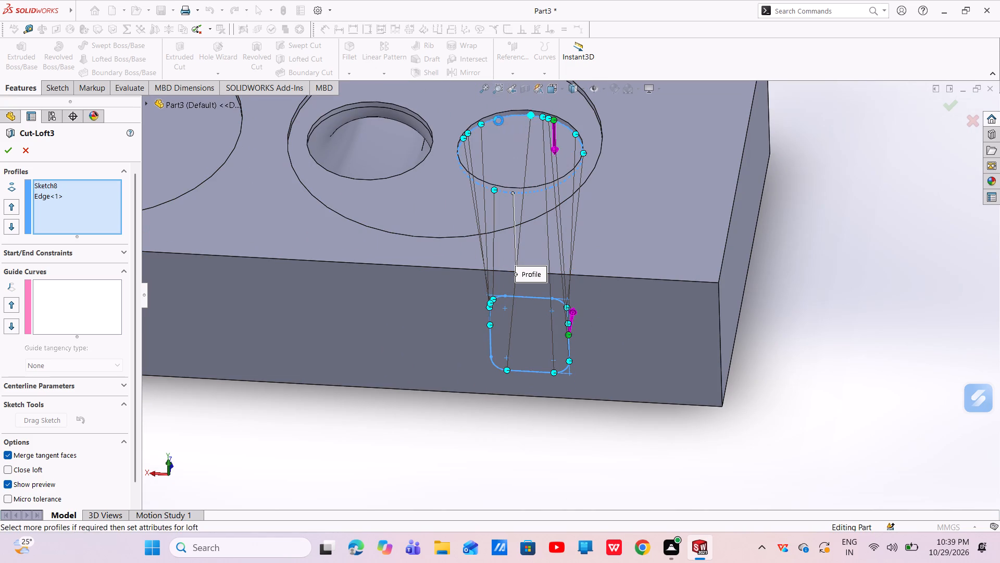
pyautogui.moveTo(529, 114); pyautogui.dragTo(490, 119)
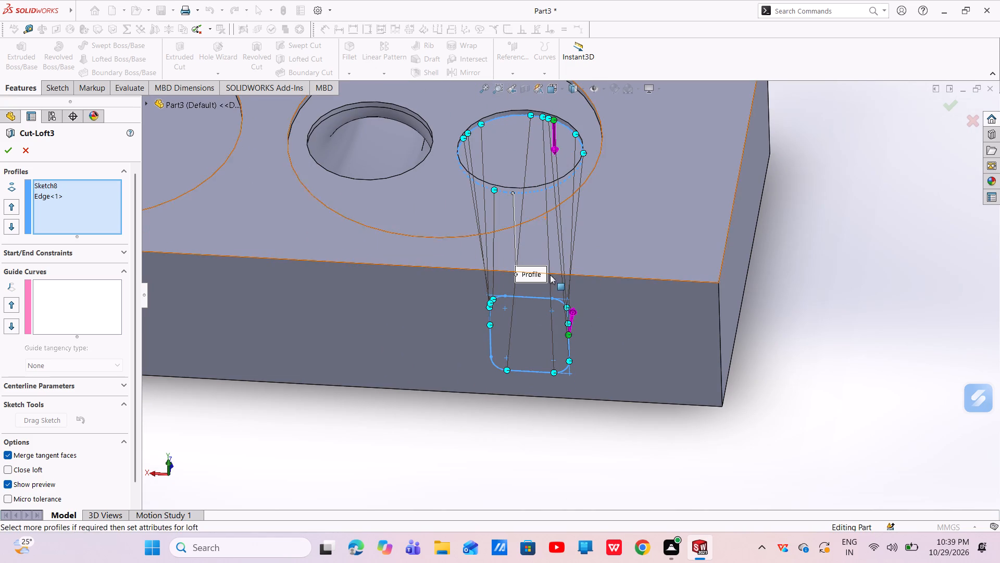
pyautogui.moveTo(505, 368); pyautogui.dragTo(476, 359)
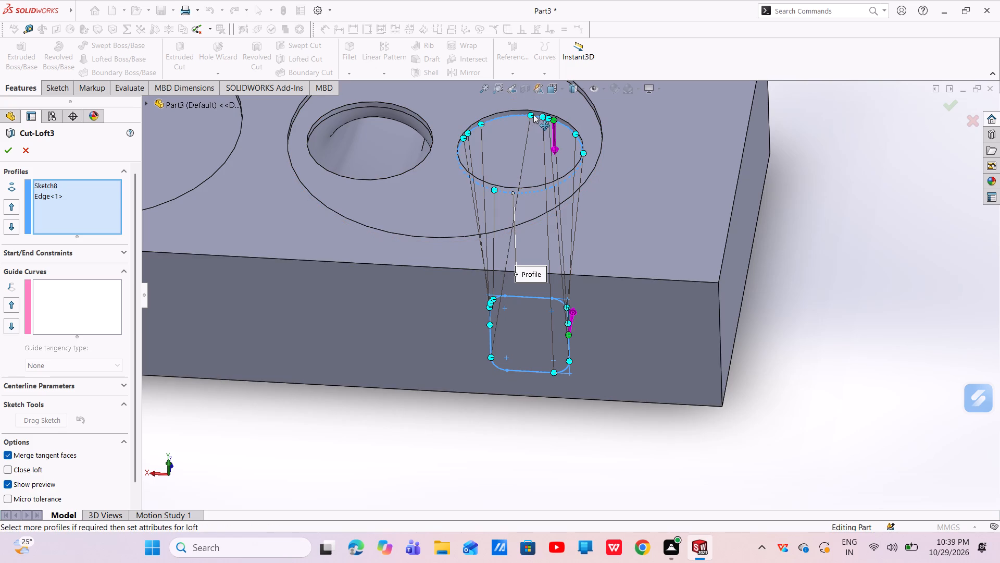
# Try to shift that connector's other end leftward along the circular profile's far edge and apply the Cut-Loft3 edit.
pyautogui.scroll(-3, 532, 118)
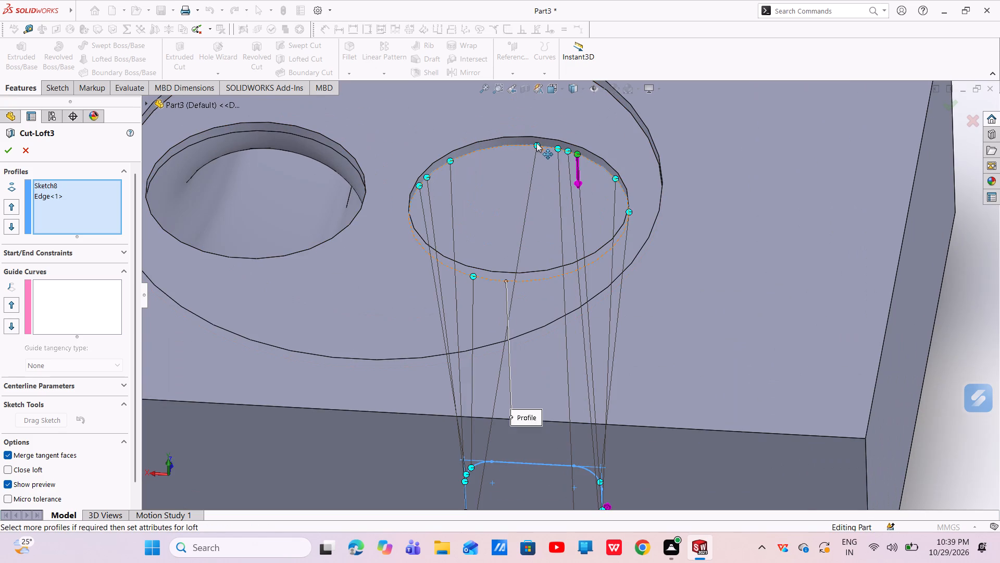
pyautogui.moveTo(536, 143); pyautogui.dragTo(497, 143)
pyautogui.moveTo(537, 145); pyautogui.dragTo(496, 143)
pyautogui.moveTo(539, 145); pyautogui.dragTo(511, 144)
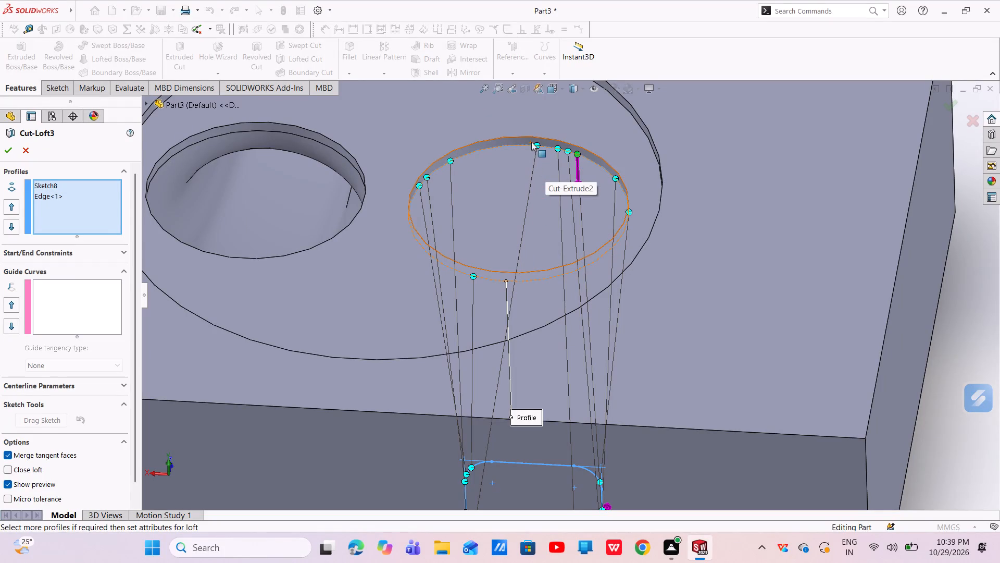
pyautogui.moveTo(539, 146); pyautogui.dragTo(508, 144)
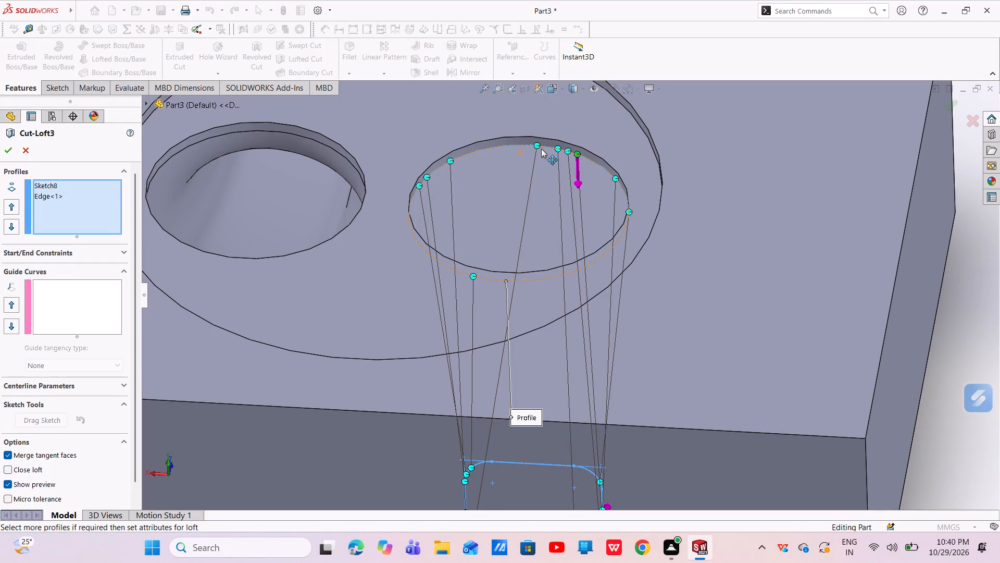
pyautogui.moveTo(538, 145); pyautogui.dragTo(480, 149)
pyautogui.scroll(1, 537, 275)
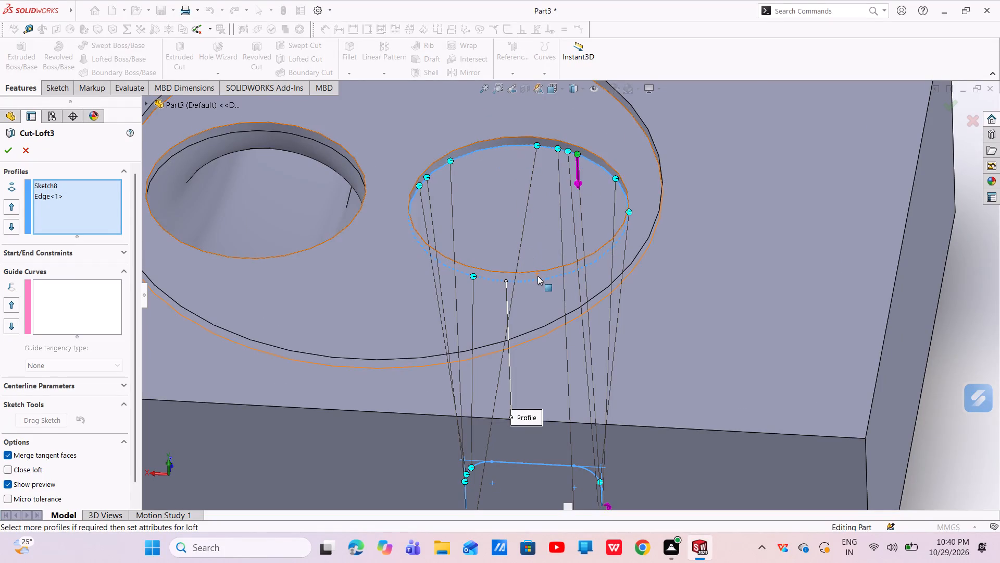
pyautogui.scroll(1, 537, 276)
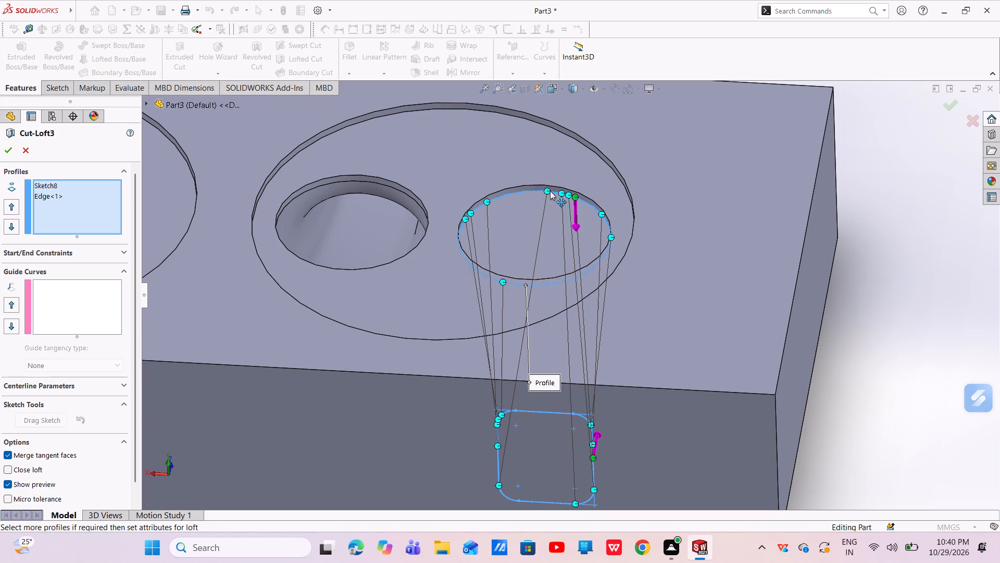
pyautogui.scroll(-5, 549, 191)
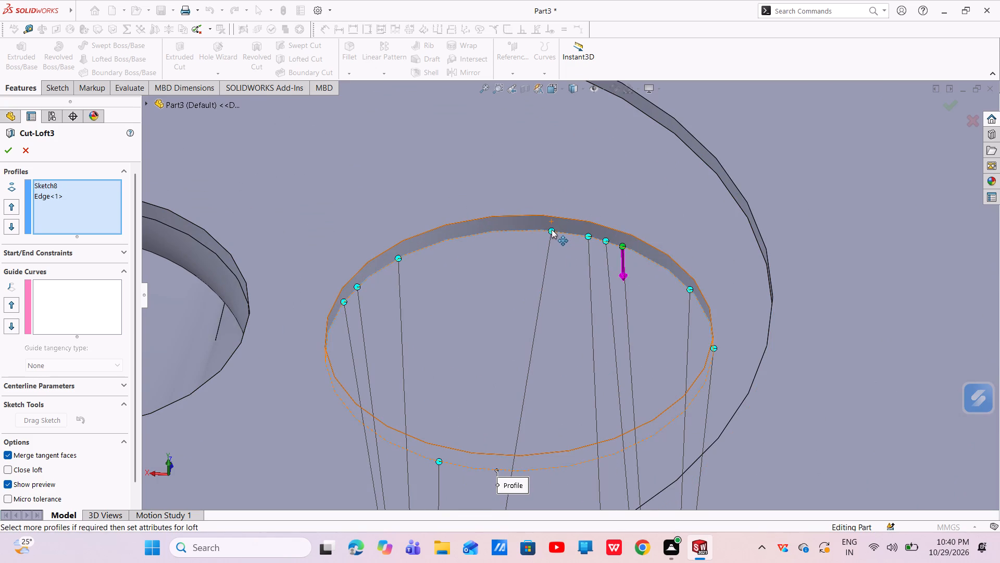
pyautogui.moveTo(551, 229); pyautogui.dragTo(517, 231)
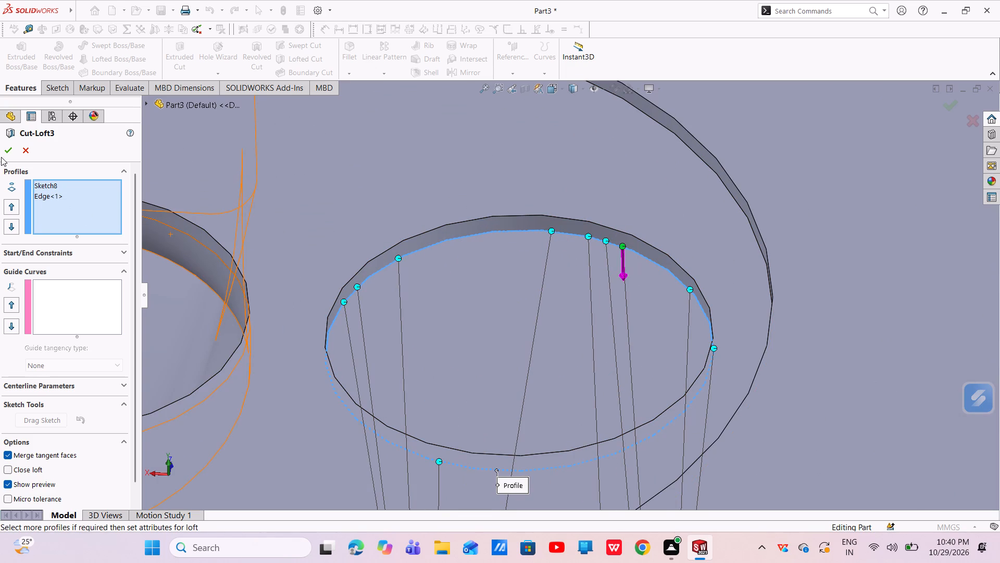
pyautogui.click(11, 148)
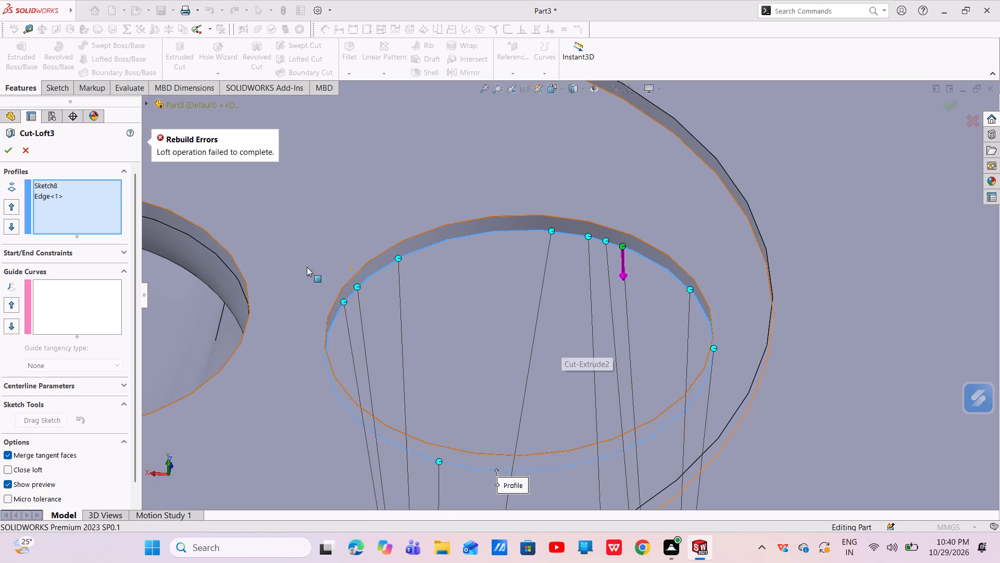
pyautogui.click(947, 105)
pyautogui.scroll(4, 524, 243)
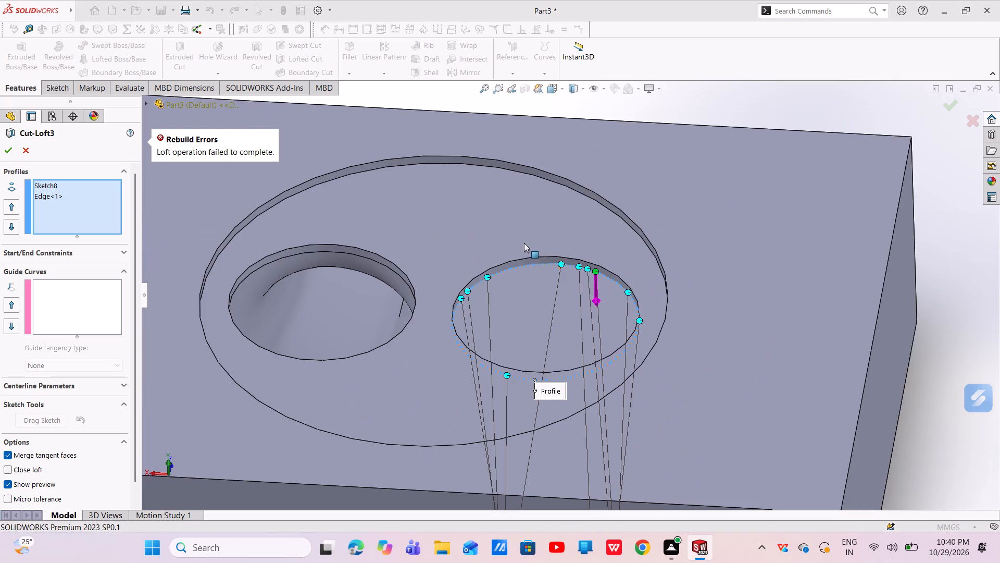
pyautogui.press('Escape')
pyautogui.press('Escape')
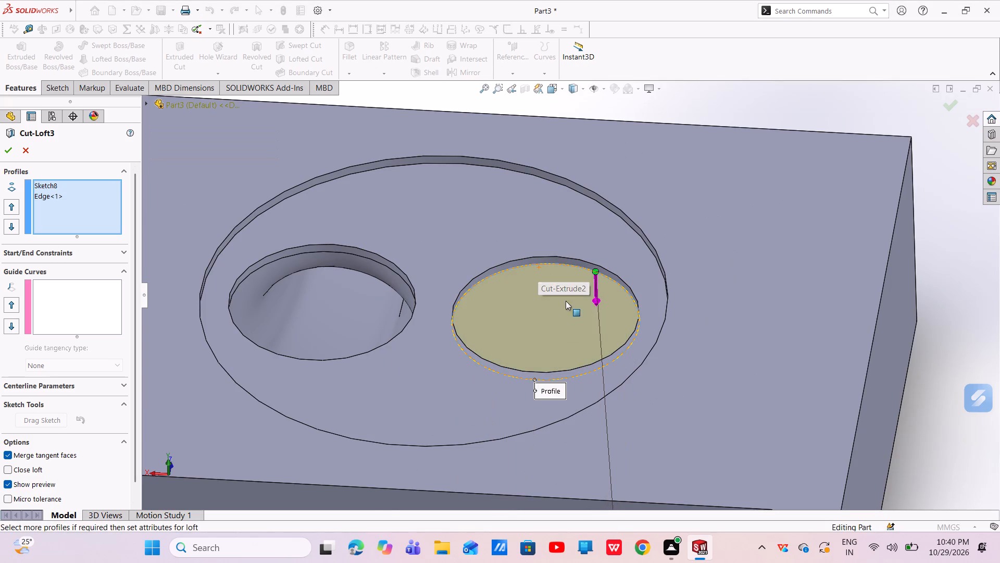
# Adjust the remaining loft connector around the rounded rectangle's upper-right corner and apply the Cut-Loft3 edit.
pyautogui.scroll(4, 564, 331)
pyautogui.scroll(-4, 582, 380)
pyautogui.scroll(6, 582, 382)
pyautogui.scroll(-4, 579, 382)
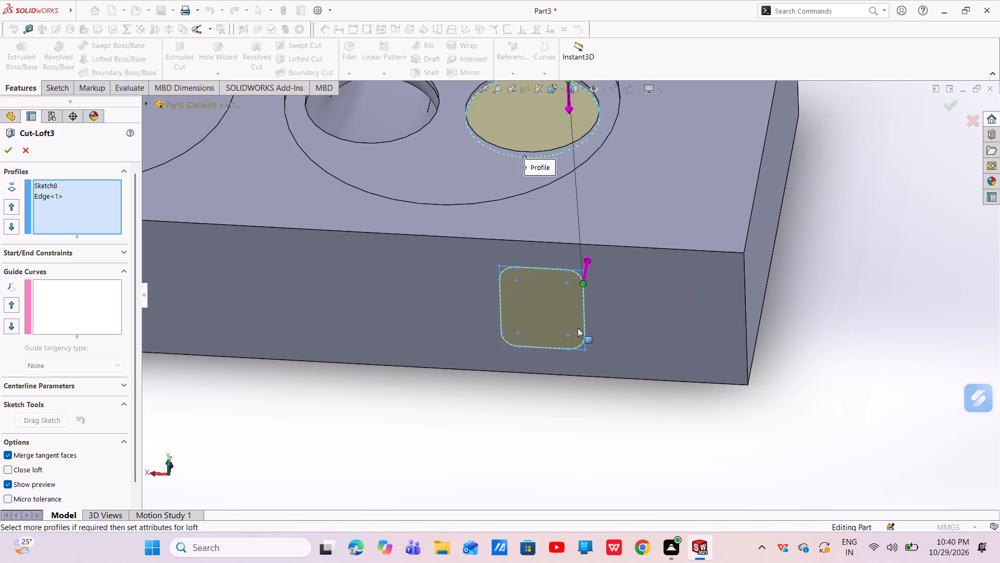
pyautogui.moveTo(581, 284); pyautogui.dragTo(574, 271)
pyautogui.moveTo(566, 268); pyautogui.dragTo(576, 274)
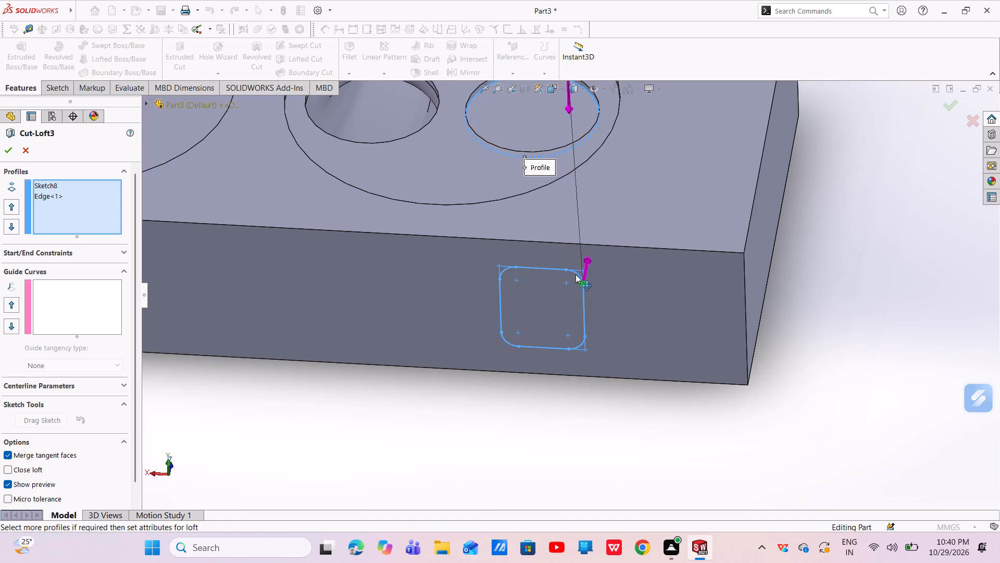
pyautogui.moveTo(576, 274); pyautogui.dragTo(603, 322)
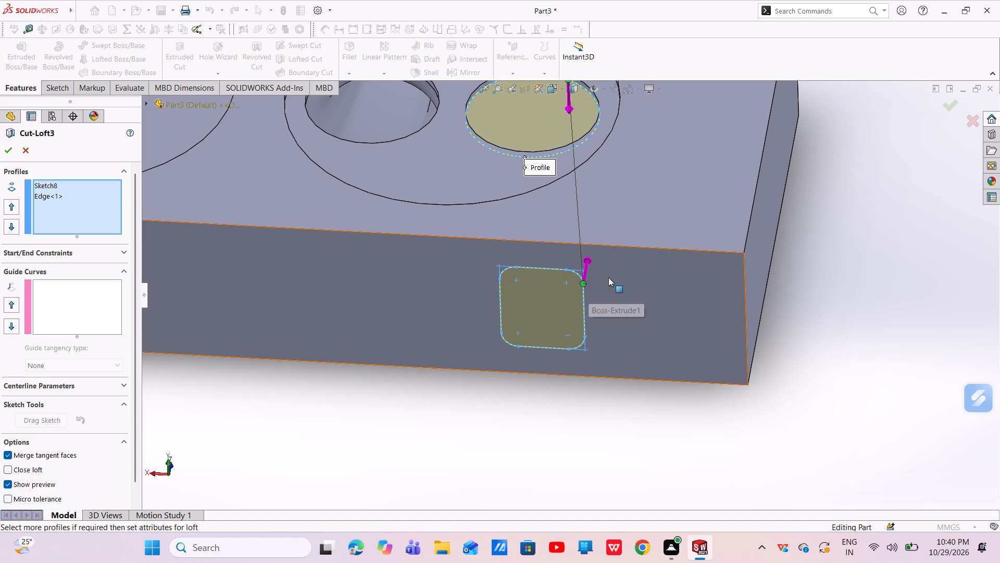
pyautogui.click(953, 108)
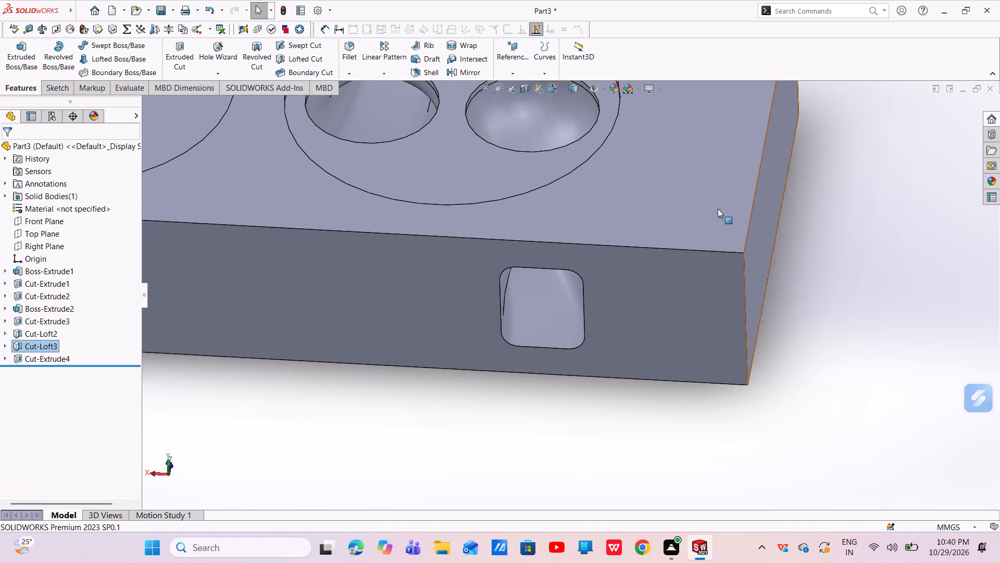
# Examine the Cut-Loft3 passage and small hole through the rounded side opening and from above the end recess.
pyautogui.moveTo(566, 306); pyautogui.dragTo(564, 216, button='middle')
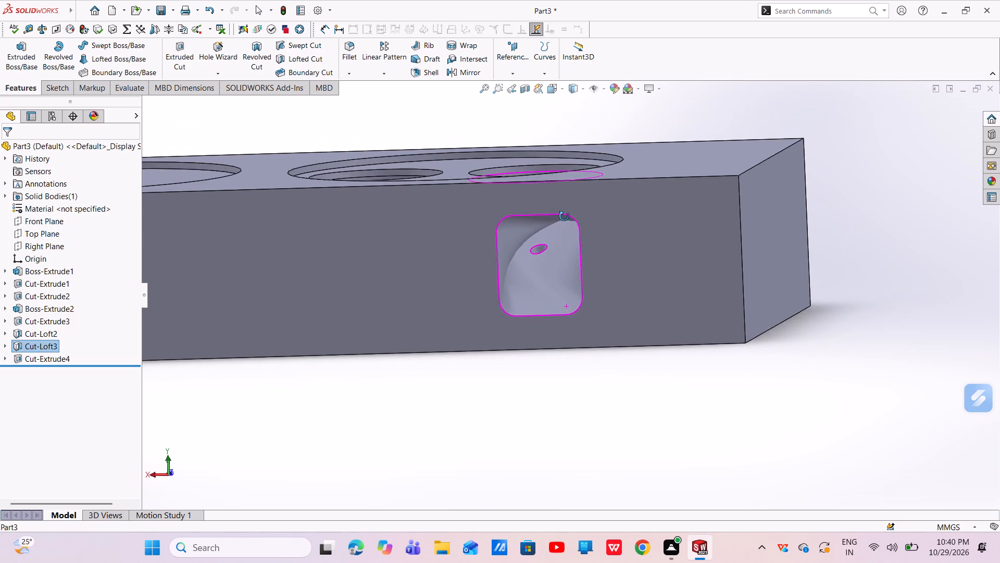
pyautogui.moveTo(564, 216); pyautogui.dragTo(570, 218, button='middle')
pyautogui.scroll(-5, 567, 236)
pyautogui.moveTo(547, 242); pyautogui.dragTo(537, 239, button='middle')
pyautogui.scroll(1, 546, 242)
pyautogui.scroll(3, 481, 279)
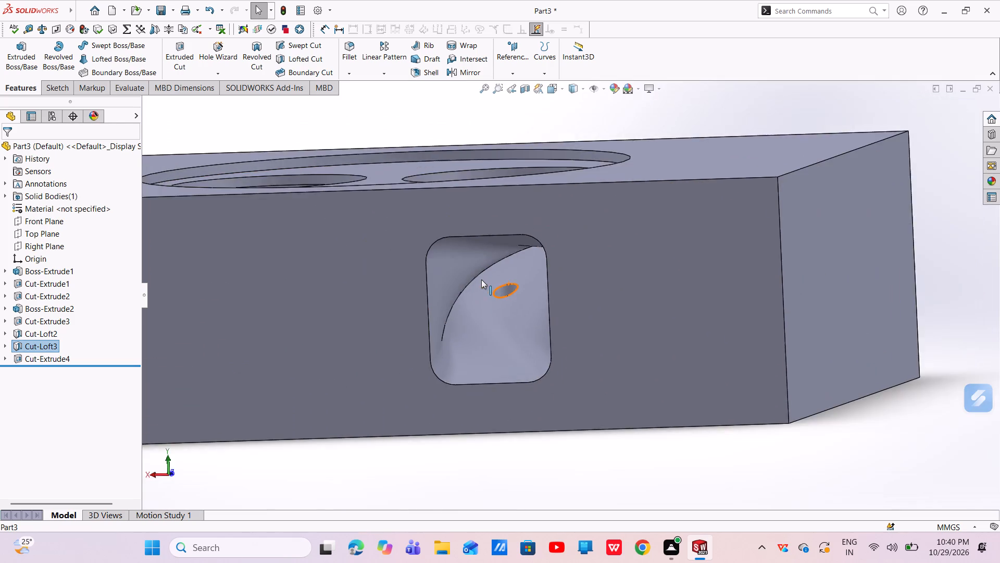
pyautogui.moveTo(481, 287); pyautogui.dragTo(500, 427, button='middle')
pyautogui.scroll(1, 500, 427)
pyautogui.scroll(-1, 509, 380)
pyautogui.scroll(3, 509, 378)
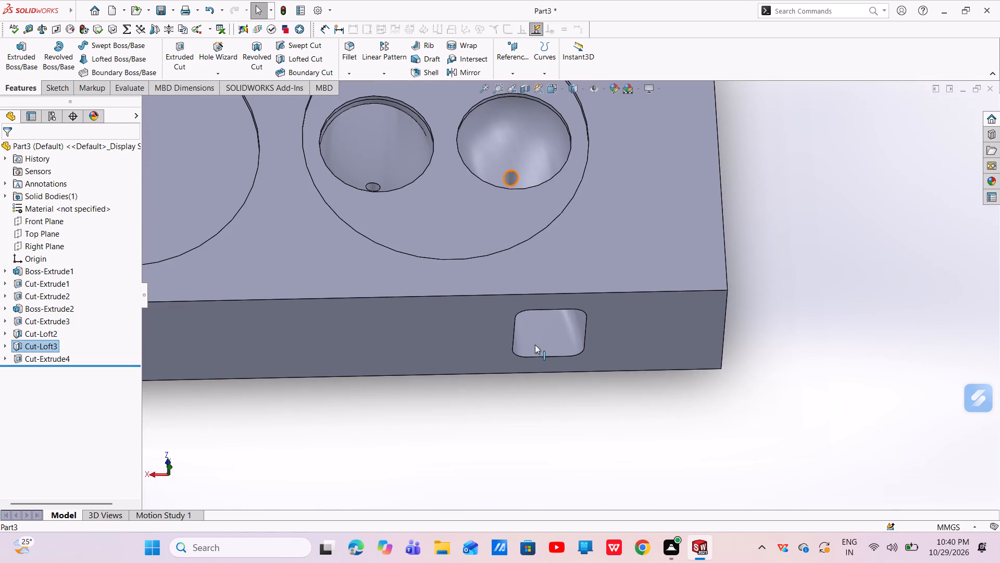
pyautogui.moveTo(533, 338); pyautogui.dragTo(508, 211, button='middle')
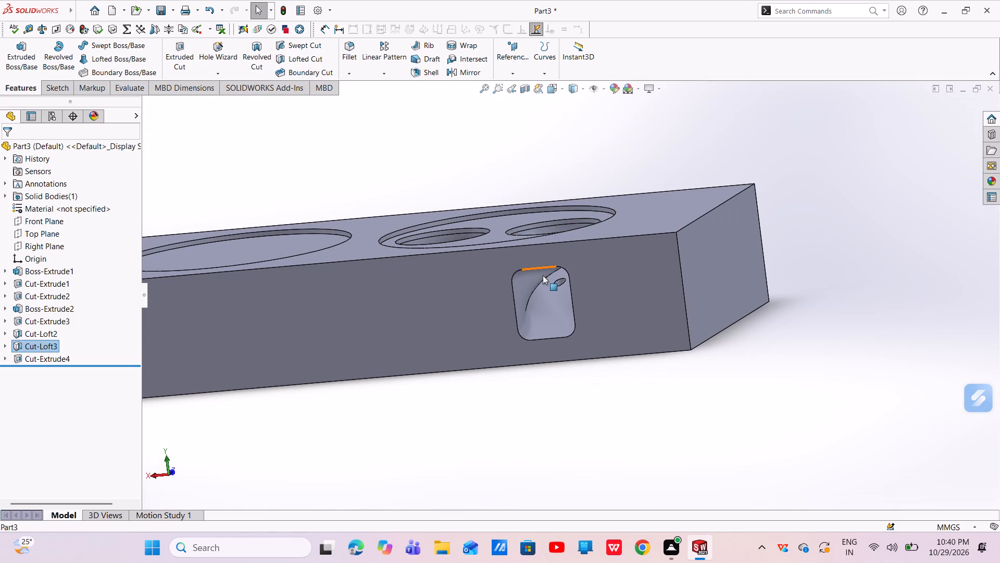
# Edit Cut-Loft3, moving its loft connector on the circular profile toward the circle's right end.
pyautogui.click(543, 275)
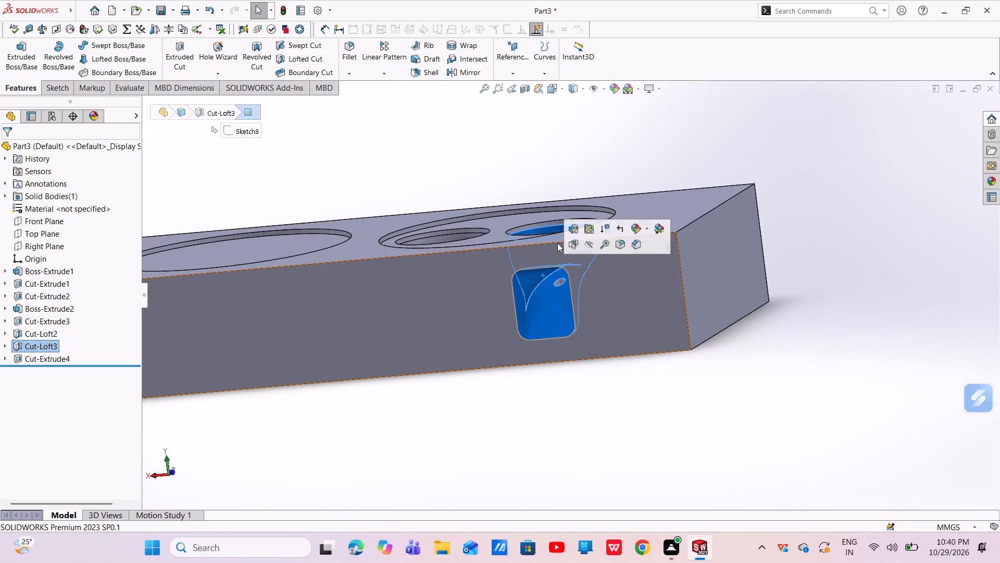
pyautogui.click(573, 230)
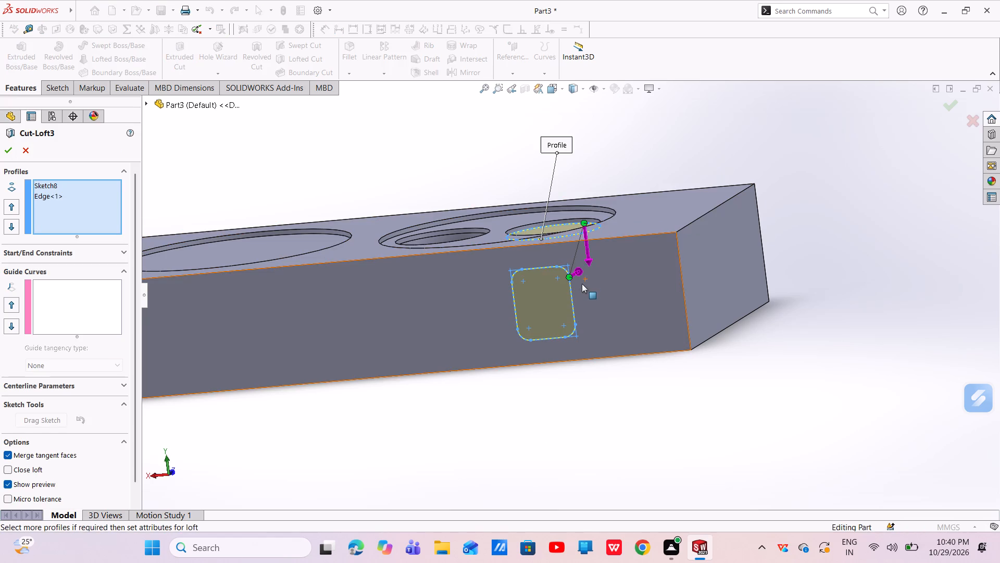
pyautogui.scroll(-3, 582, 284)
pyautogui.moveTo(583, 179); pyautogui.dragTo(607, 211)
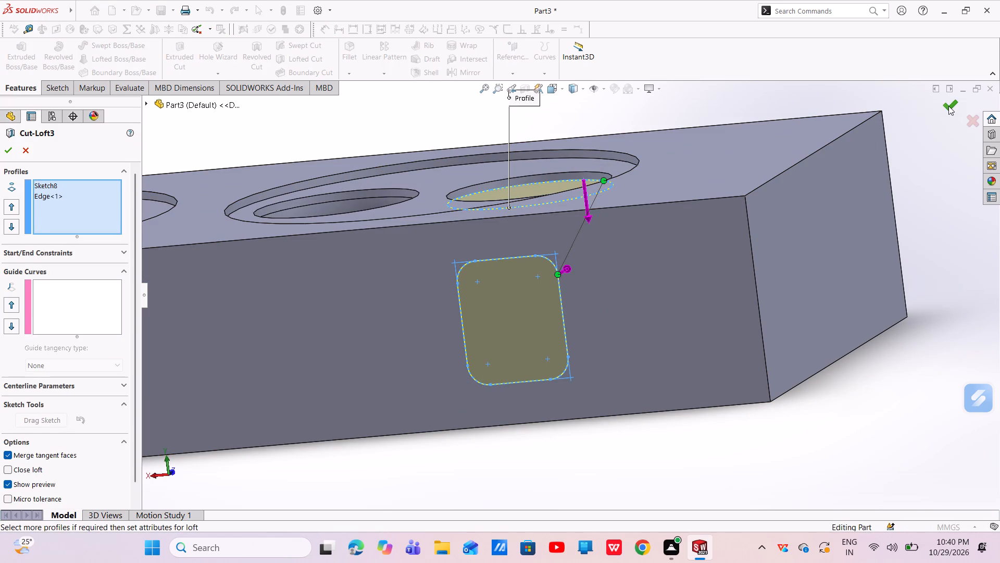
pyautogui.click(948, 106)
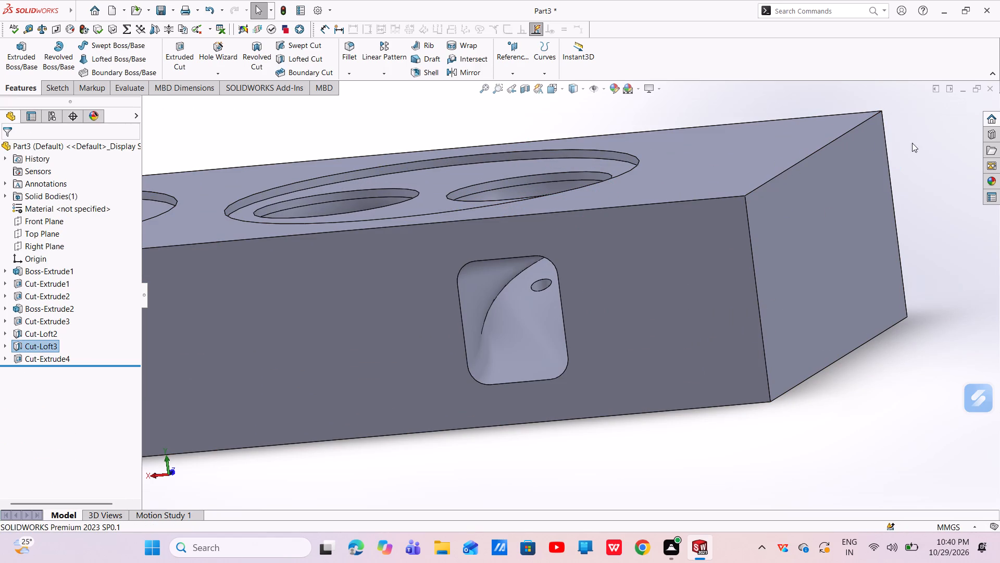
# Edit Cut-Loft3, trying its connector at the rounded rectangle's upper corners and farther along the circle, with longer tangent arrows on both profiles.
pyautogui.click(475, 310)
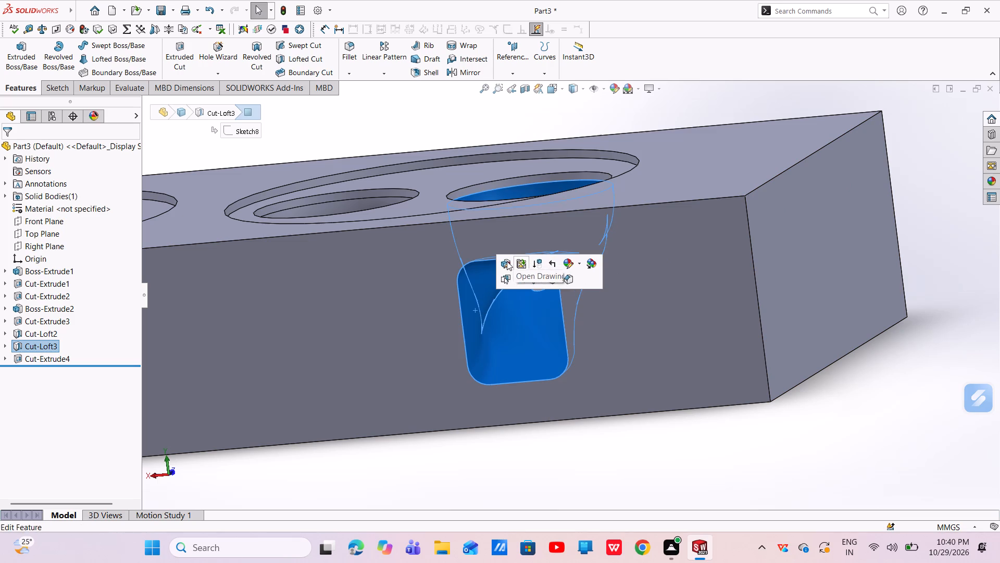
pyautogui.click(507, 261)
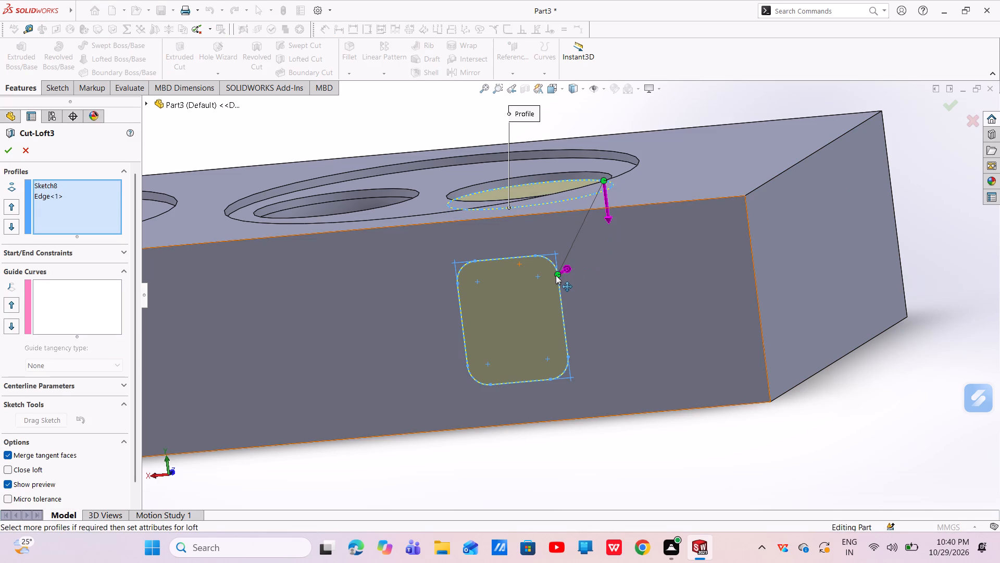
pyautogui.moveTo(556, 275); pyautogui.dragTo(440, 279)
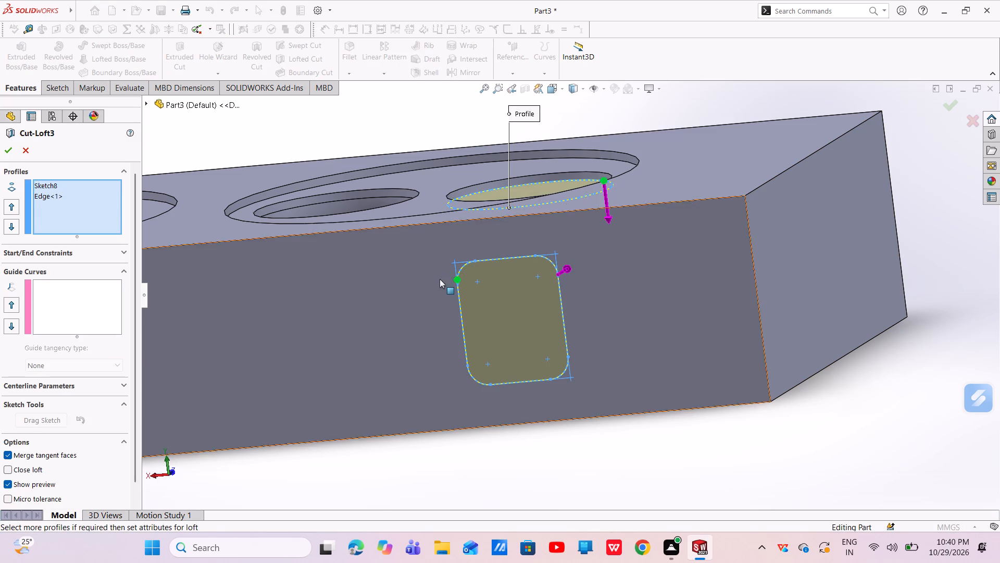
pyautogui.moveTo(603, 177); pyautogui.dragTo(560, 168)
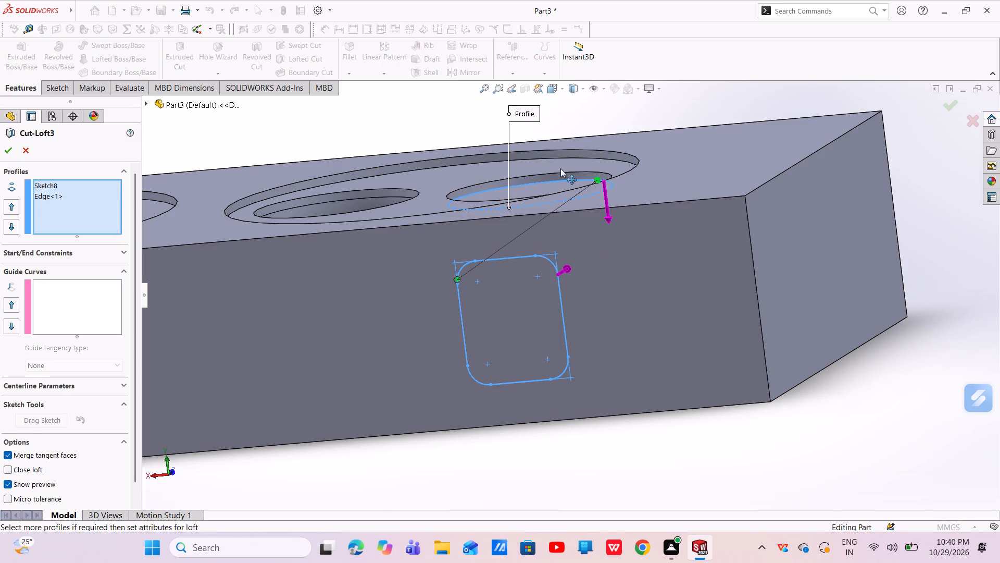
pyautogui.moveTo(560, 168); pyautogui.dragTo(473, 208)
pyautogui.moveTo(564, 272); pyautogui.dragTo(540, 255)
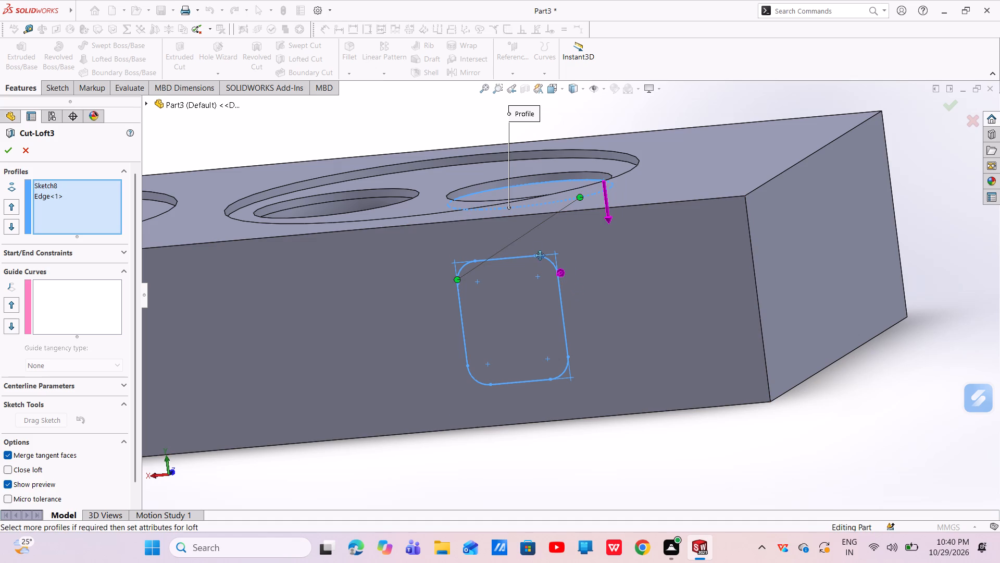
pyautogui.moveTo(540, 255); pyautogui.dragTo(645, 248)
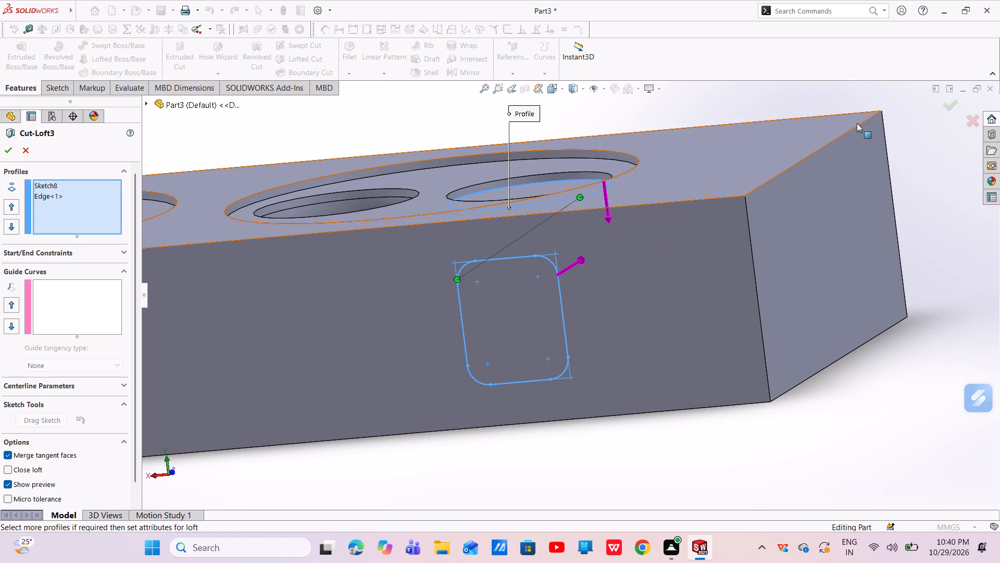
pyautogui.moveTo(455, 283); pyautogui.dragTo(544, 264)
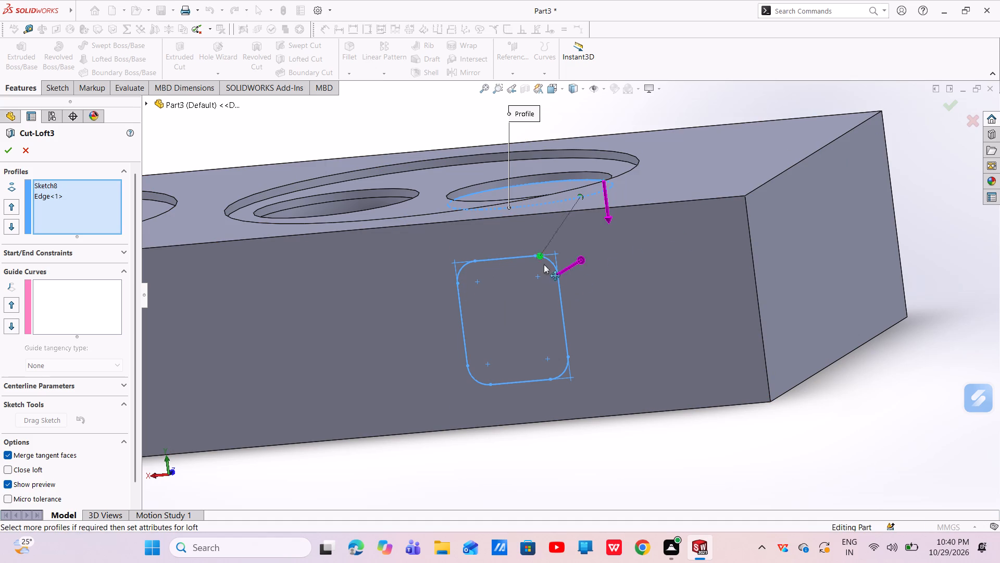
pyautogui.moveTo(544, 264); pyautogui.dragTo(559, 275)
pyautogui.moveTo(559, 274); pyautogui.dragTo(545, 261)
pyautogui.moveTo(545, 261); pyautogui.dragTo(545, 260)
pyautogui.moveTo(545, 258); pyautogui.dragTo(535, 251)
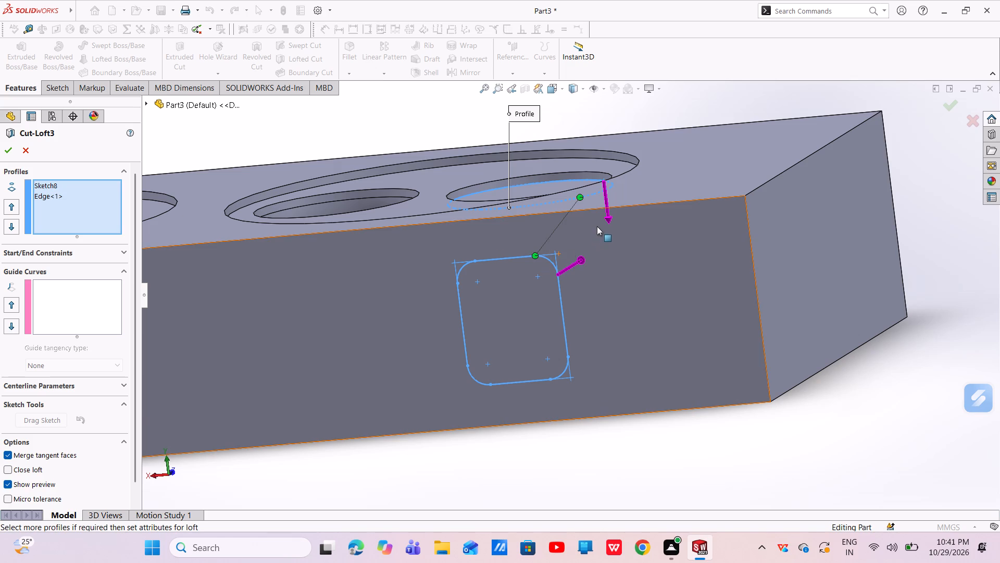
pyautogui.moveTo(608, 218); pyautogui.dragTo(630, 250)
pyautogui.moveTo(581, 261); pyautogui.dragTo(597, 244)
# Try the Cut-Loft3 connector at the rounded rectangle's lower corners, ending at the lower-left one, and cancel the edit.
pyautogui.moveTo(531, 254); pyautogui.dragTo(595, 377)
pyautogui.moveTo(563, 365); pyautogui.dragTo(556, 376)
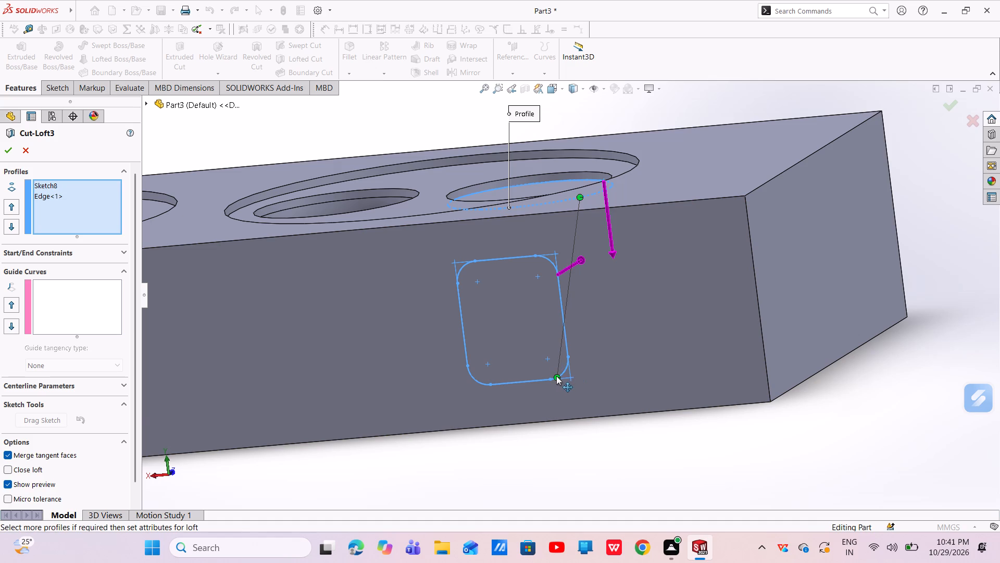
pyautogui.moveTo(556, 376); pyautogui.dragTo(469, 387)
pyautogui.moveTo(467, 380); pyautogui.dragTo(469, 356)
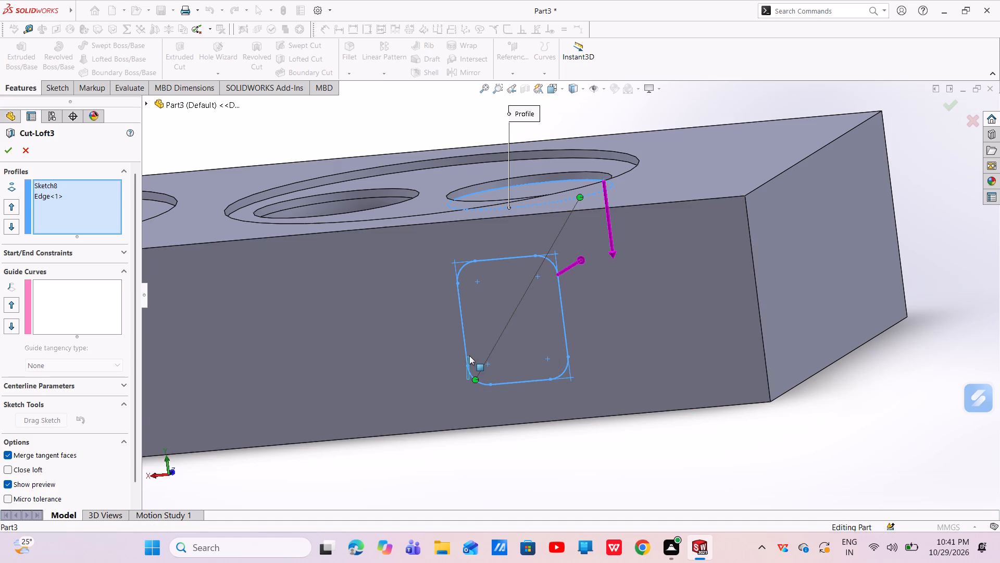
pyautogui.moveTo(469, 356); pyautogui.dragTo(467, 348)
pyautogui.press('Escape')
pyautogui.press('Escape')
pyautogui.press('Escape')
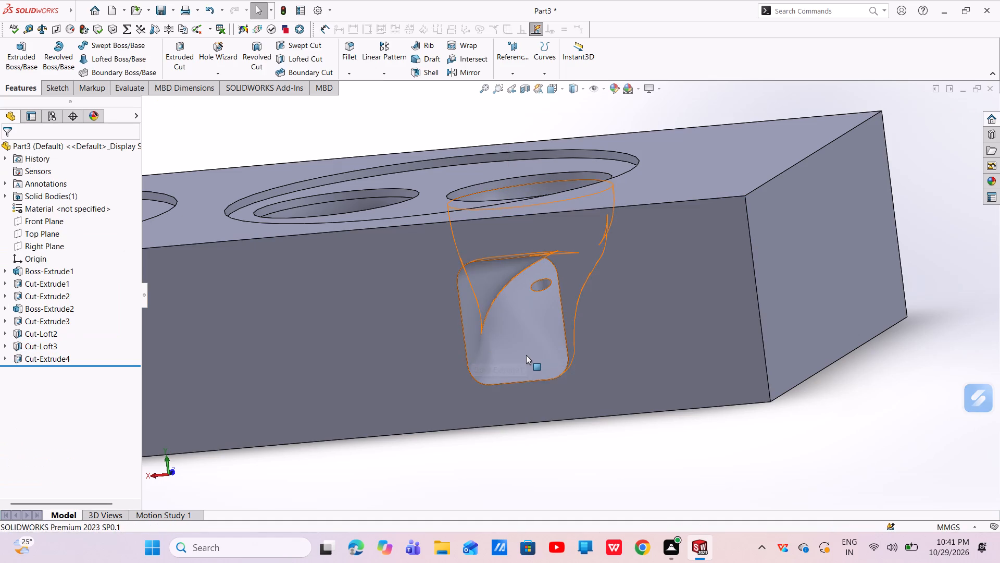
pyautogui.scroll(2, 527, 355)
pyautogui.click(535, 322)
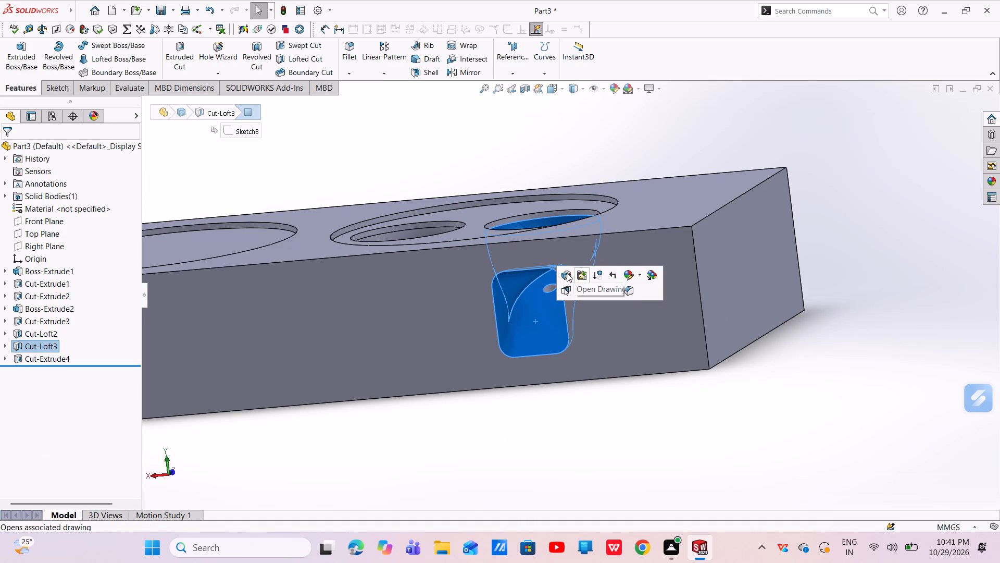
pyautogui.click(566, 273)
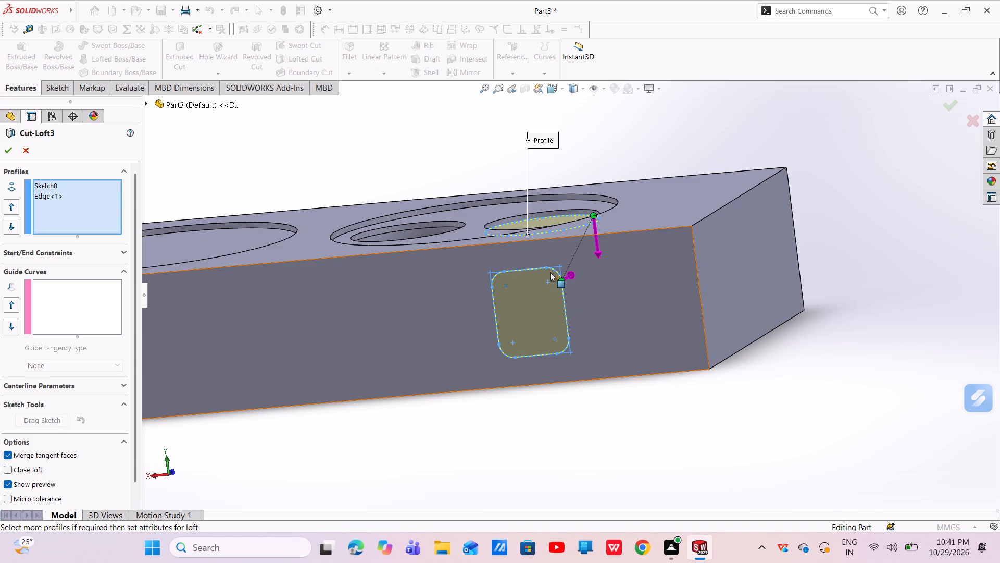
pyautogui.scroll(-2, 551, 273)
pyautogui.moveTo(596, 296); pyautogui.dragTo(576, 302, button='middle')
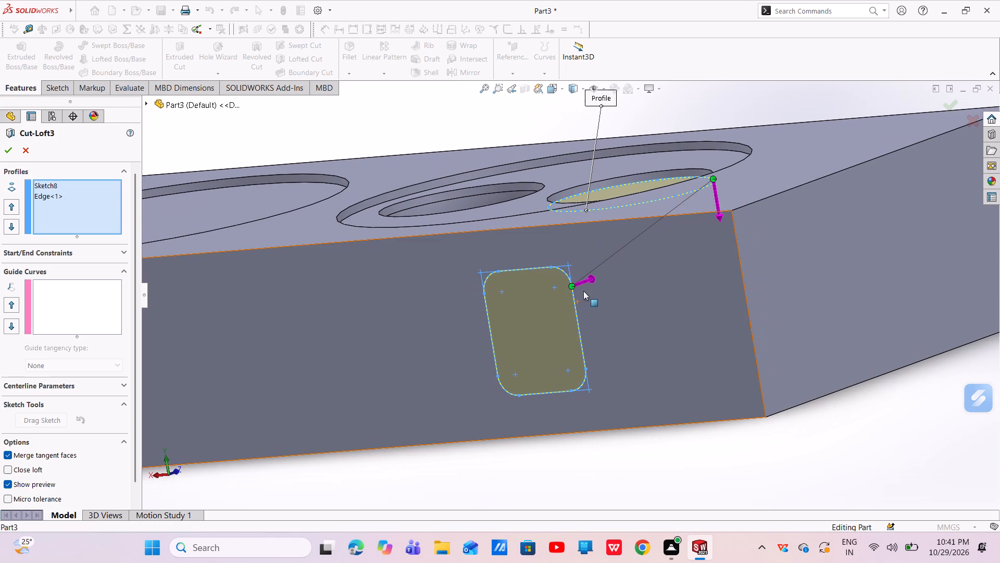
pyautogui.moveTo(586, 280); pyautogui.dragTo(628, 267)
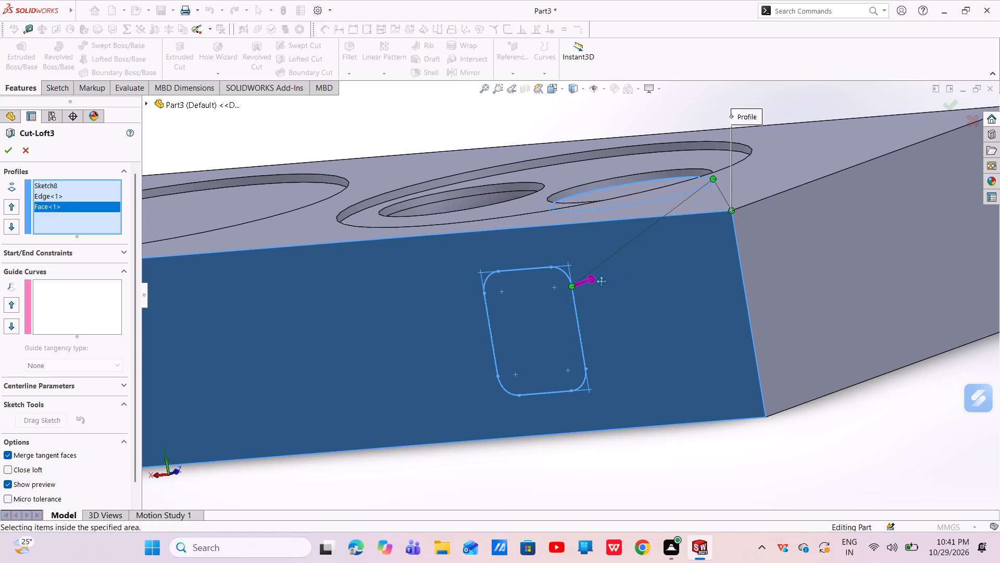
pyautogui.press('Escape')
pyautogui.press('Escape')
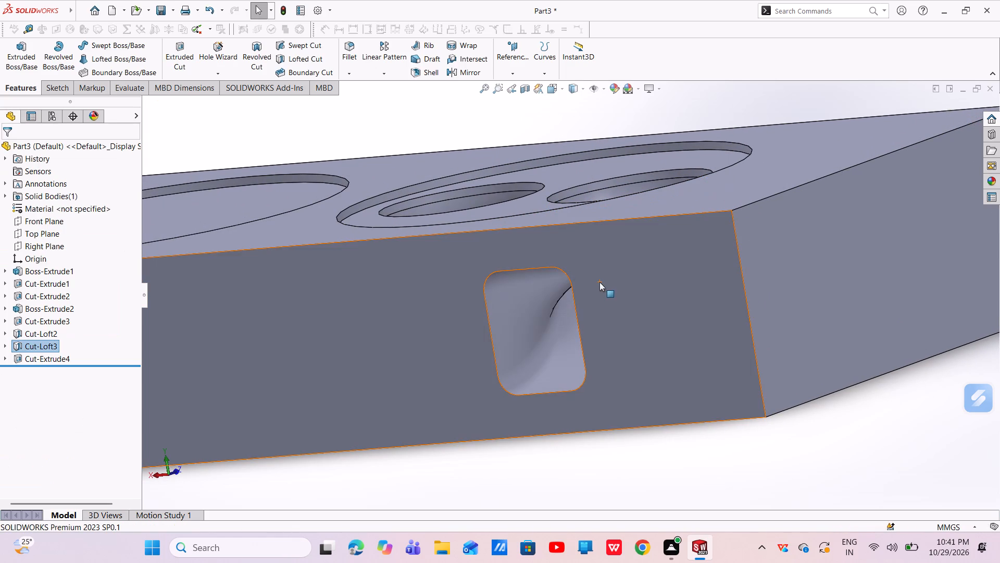
# Edit Cut-Loft3, setting the start constraint's tangent length to 1 on the rounded rectangle profile, and apply the edit.
pyautogui.click(531, 318)
pyautogui.click(558, 277)
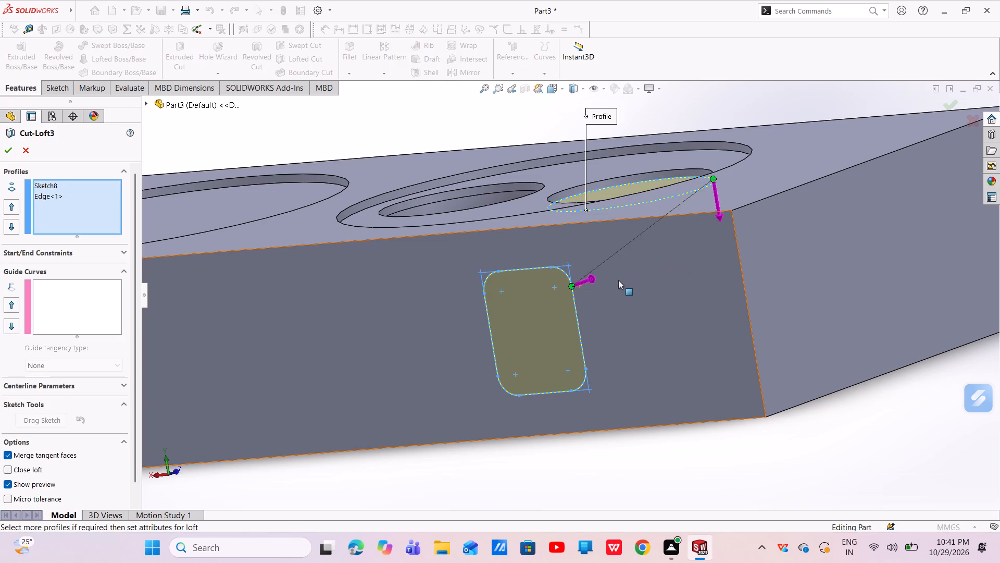
pyautogui.moveTo(591, 280); pyautogui.dragTo(635, 268)
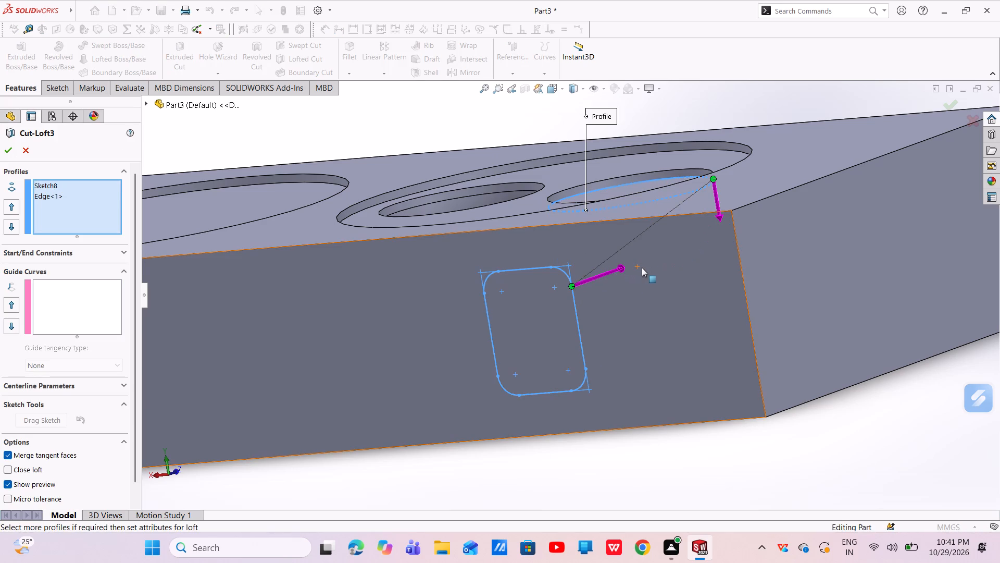
pyautogui.click(572, 286)
pyautogui.click(113, 253)
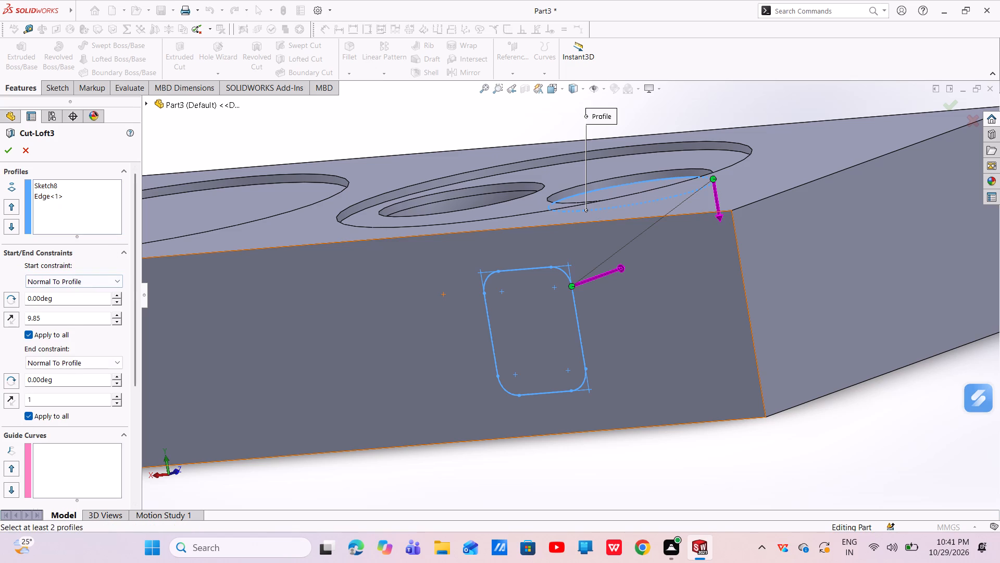
pyautogui.moveTo(67, 314); pyautogui.dragTo(26, 321)
pyautogui.press('BackSpace')
pyautogui.press('1')
pyautogui.press('Return')
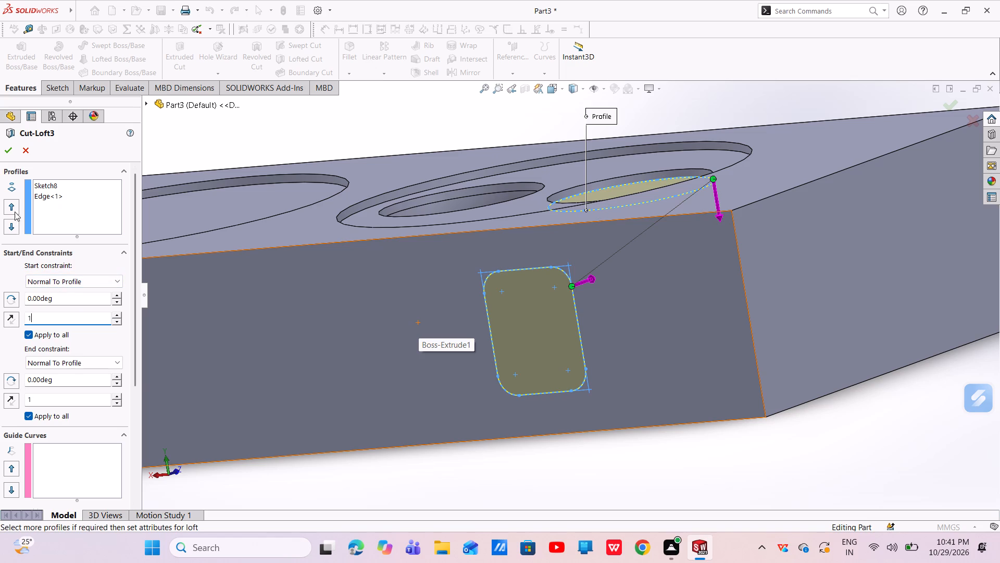
pyautogui.click(9, 152)
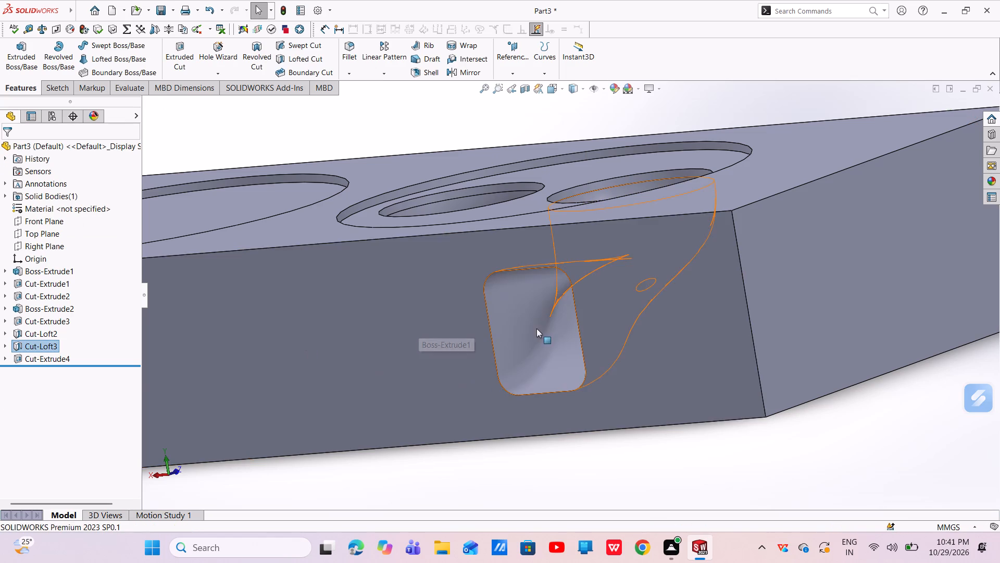
# Edit Cut-Loft3, moving its loft connector along the rounded rectangle's upper edge to the upper-left corner arc.
pyautogui.scroll(1, 536, 327)
pyautogui.moveTo(552, 341); pyautogui.dragTo(578, 419, button='middle')
pyautogui.scroll(-1, 584, 385)
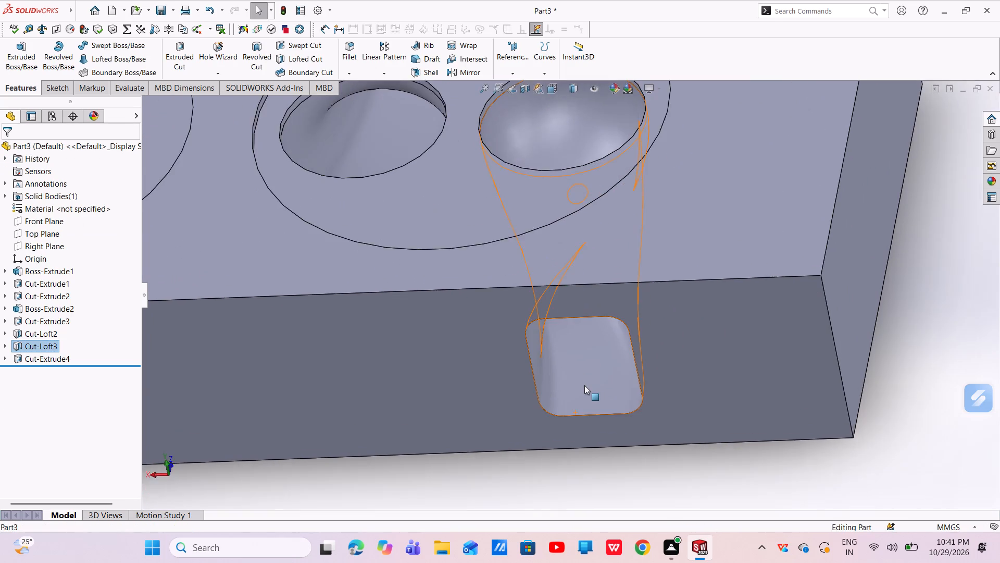
pyautogui.scroll(2, 584, 384)
pyautogui.moveTo(567, 342); pyautogui.dragTo(572, 270, button='middle')
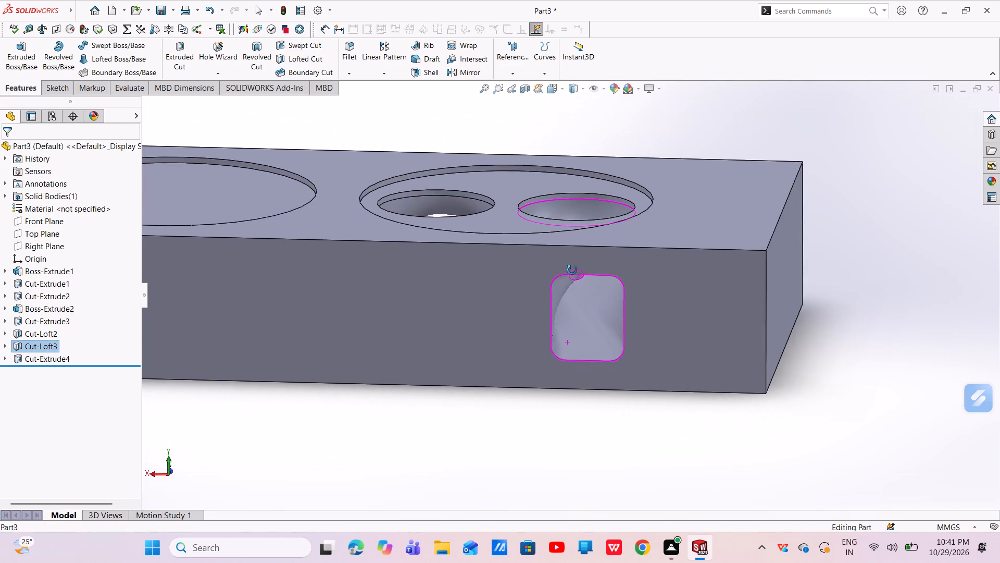
pyautogui.moveTo(572, 270); pyautogui.dragTo(570, 267, button='middle')
pyautogui.scroll(-4, 585, 285)
pyautogui.click(544, 280)
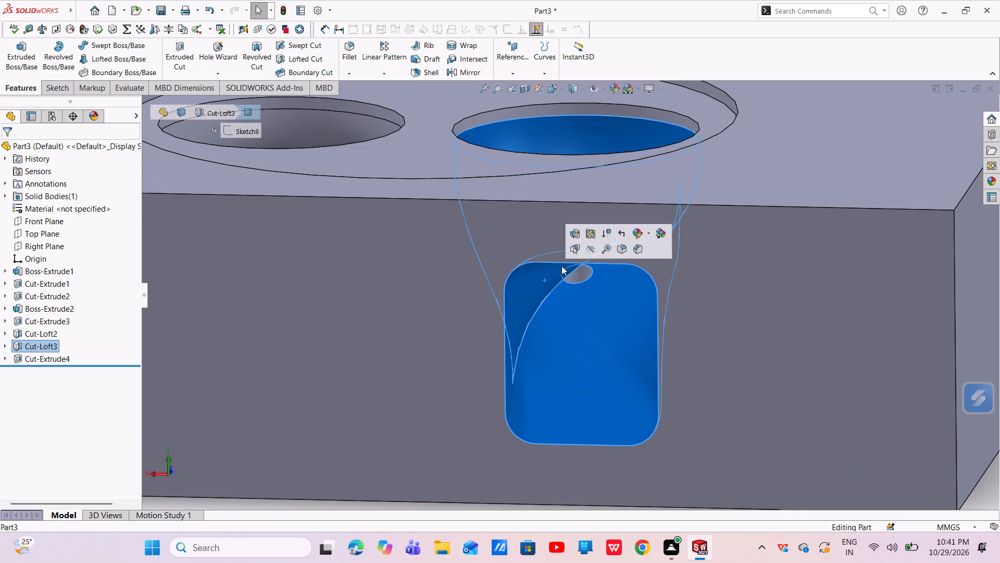
pyautogui.click(569, 237)
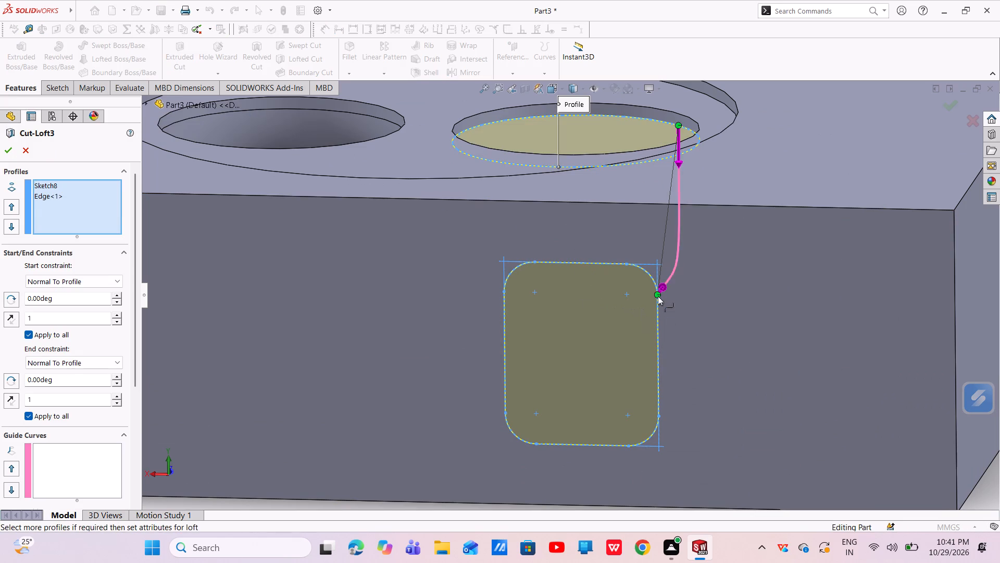
pyautogui.moveTo(657, 295); pyautogui.dragTo(631, 273)
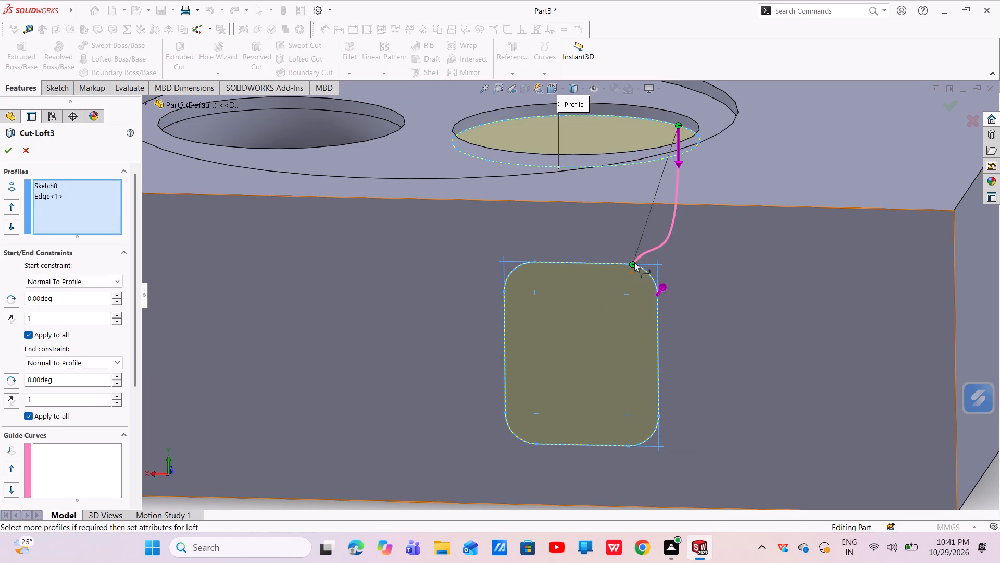
pyautogui.moveTo(631, 265); pyautogui.dragTo(538, 264)
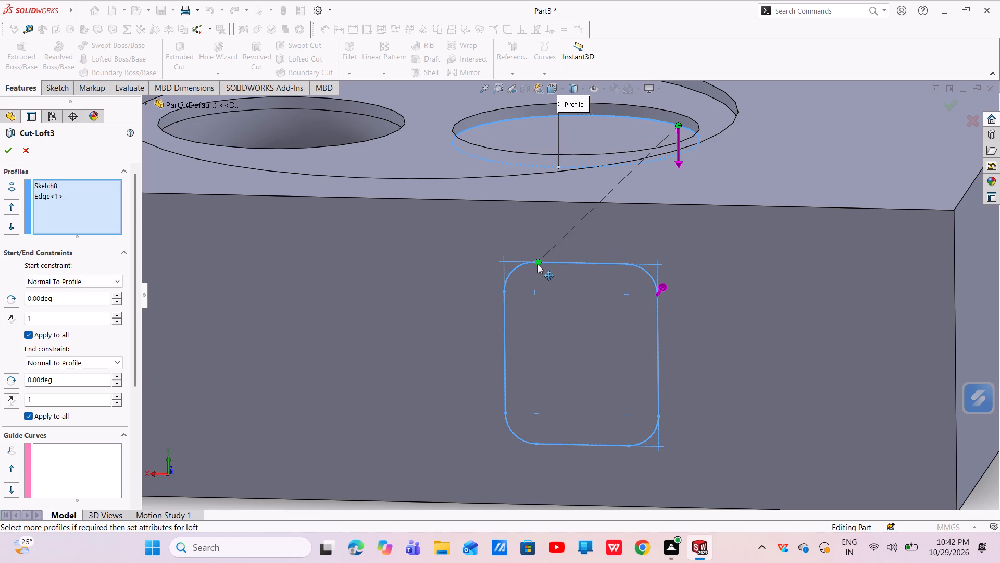
pyautogui.moveTo(537, 264); pyautogui.dragTo(510, 262)
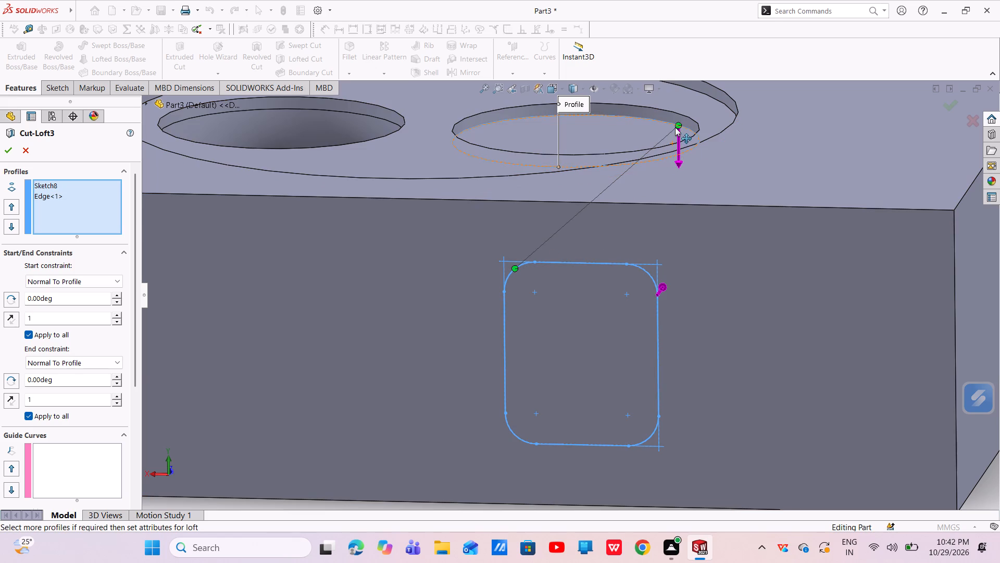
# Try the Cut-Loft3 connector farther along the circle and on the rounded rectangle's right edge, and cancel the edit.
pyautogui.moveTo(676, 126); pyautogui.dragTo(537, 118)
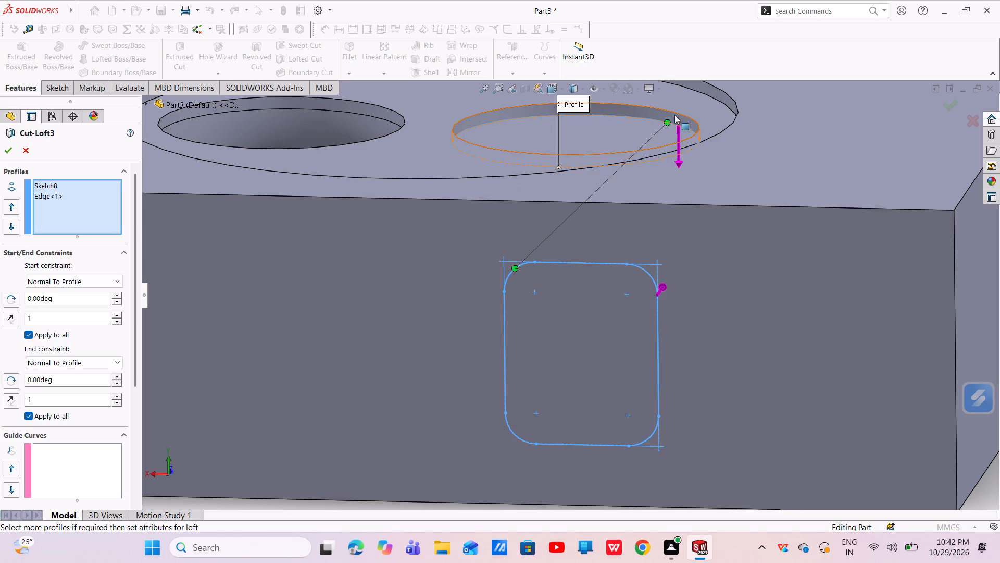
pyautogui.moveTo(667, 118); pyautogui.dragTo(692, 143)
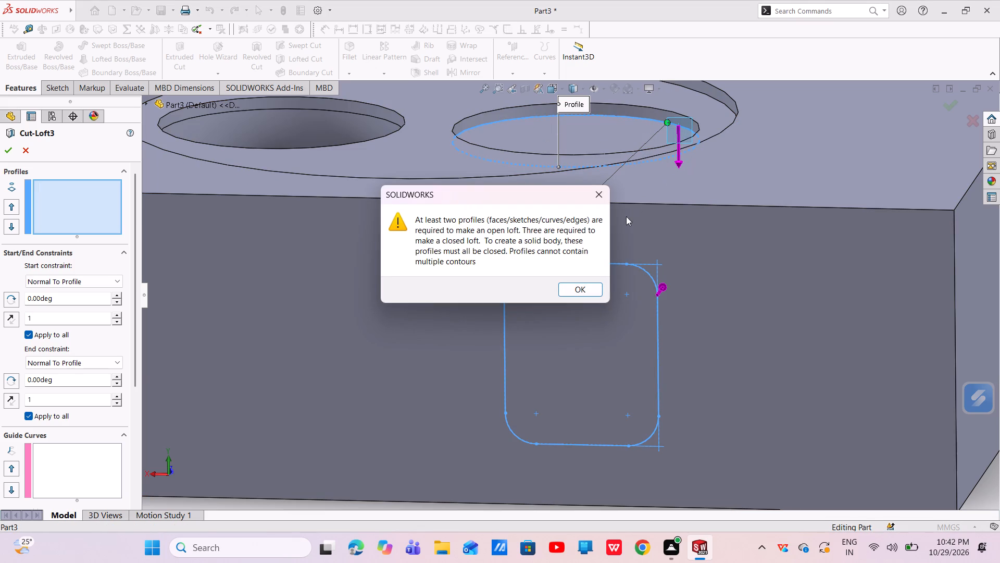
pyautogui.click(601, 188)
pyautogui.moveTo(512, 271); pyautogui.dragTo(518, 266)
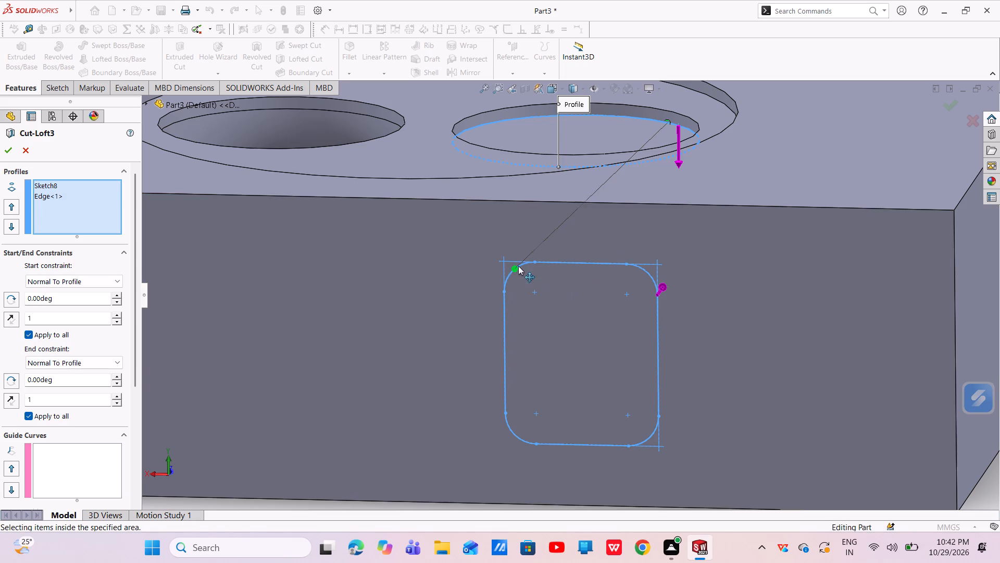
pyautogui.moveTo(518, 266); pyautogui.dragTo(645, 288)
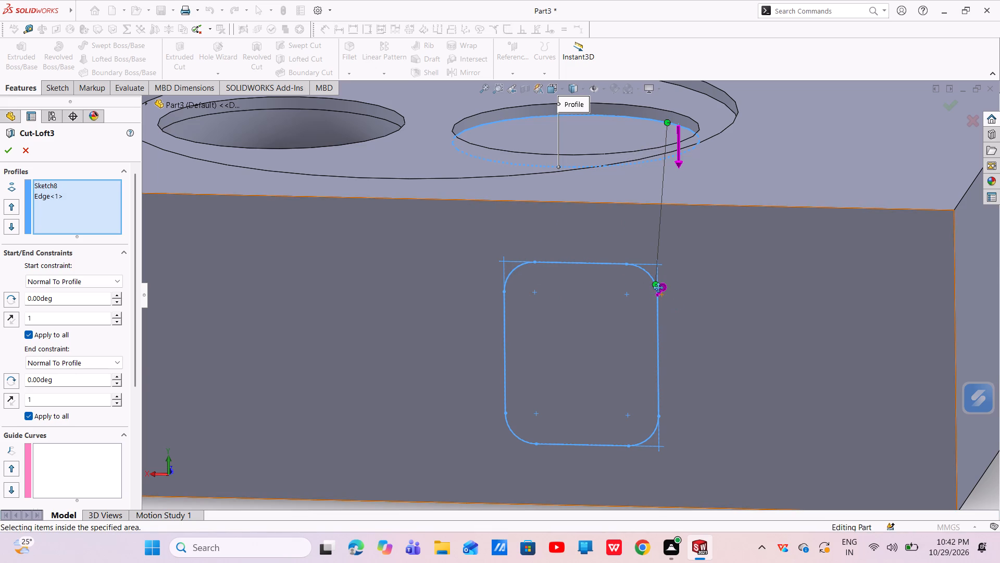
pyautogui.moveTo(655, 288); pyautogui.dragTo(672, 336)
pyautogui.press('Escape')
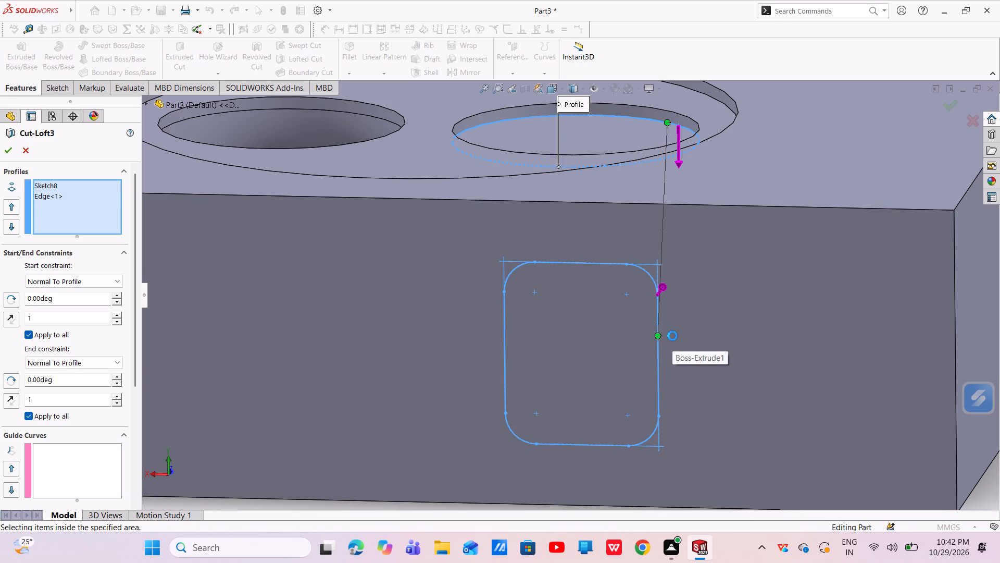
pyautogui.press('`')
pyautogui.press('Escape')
# Delete the Cut-Loft3 feature while keeping its rounded rectangle sketch, Sketch8.
pyautogui.scroll(4, 504, 346)
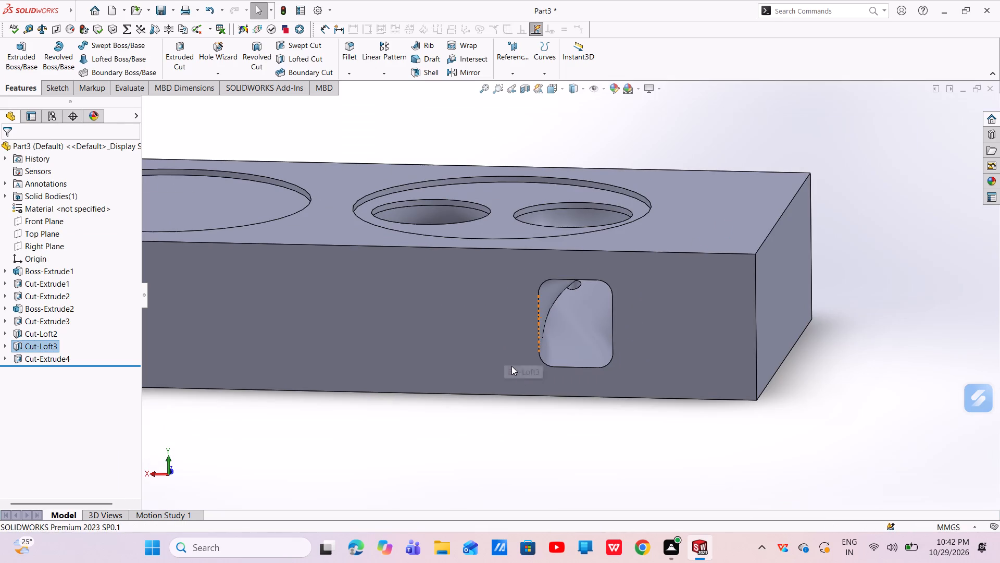
pyautogui.click(34, 349)
pyautogui.rightClick(34, 349)
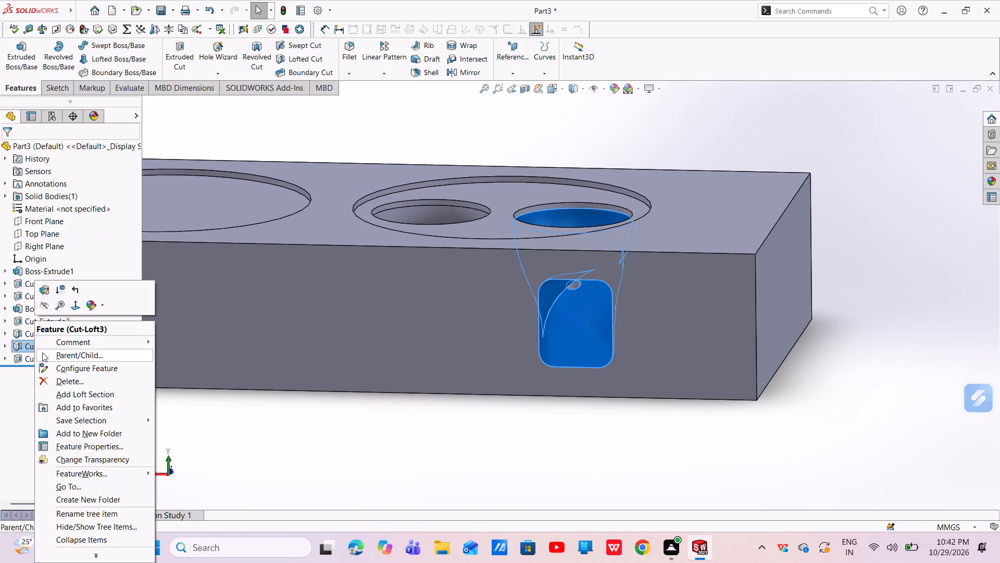
pyautogui.click(65, 384)
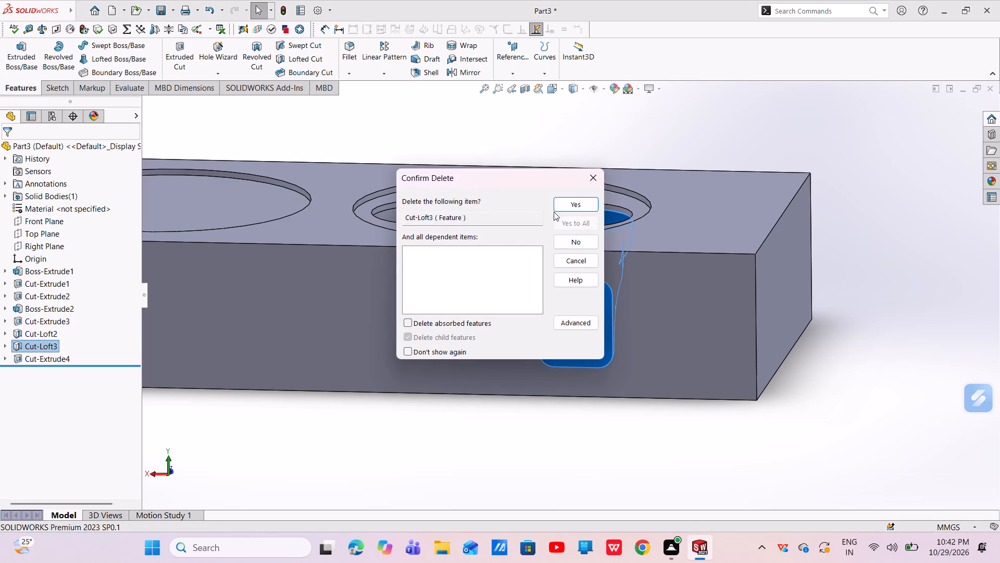
pyautogui.click(565, 207)
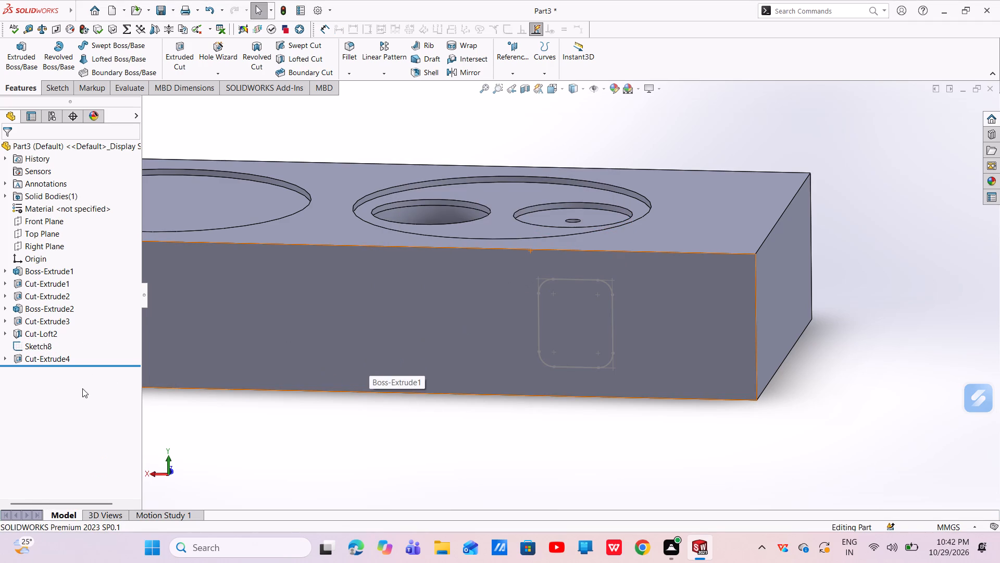
# Start a lofted cut from Sketch8 to the right small recess's lower circular edge, with Normal To Profile start and end constraints.
pyautogui.scroll(-3, 575, 317)
pyautogui.scroll(3, 574, 317)
pyautogui.moveTo(591, 331); pyautogui.dragTo(562, 392, button='middle')
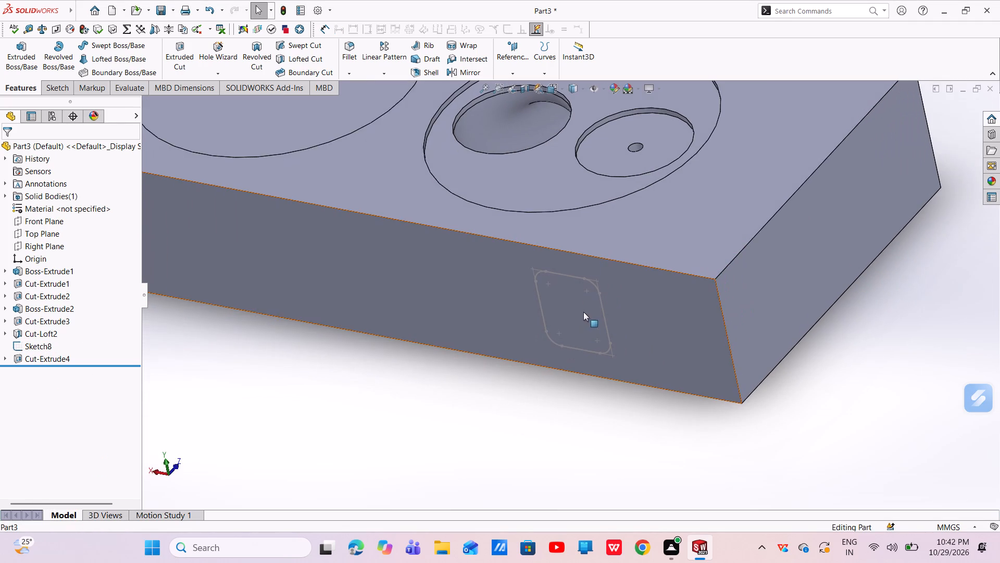
pyautogui.scroll(3, 580, 308)
pyautogui.moveTo(596, 312); pyautogui.dragTo(608, 300, button='middle')
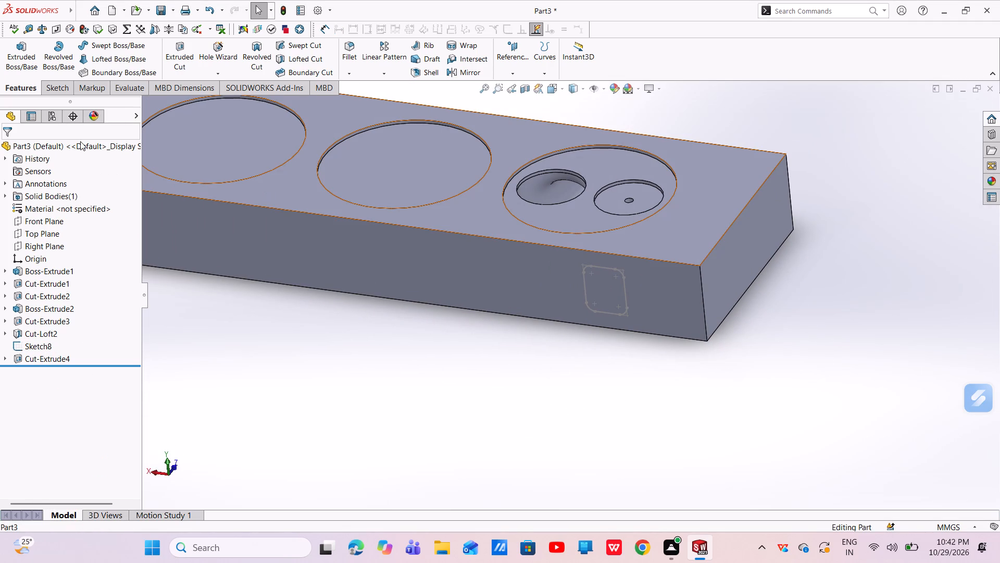
pyautogui.click(291, 57)
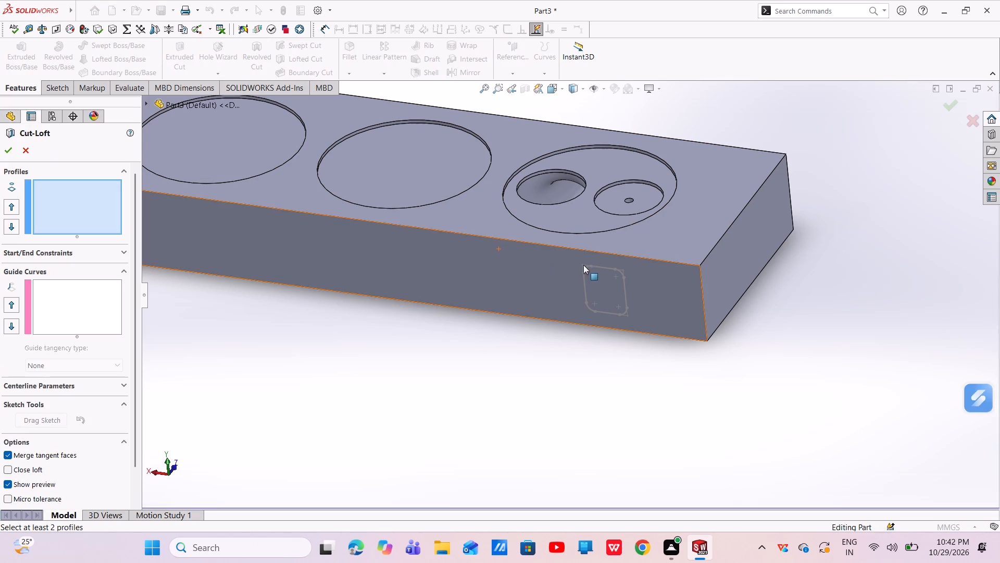
pyautogui.click(605, 267)
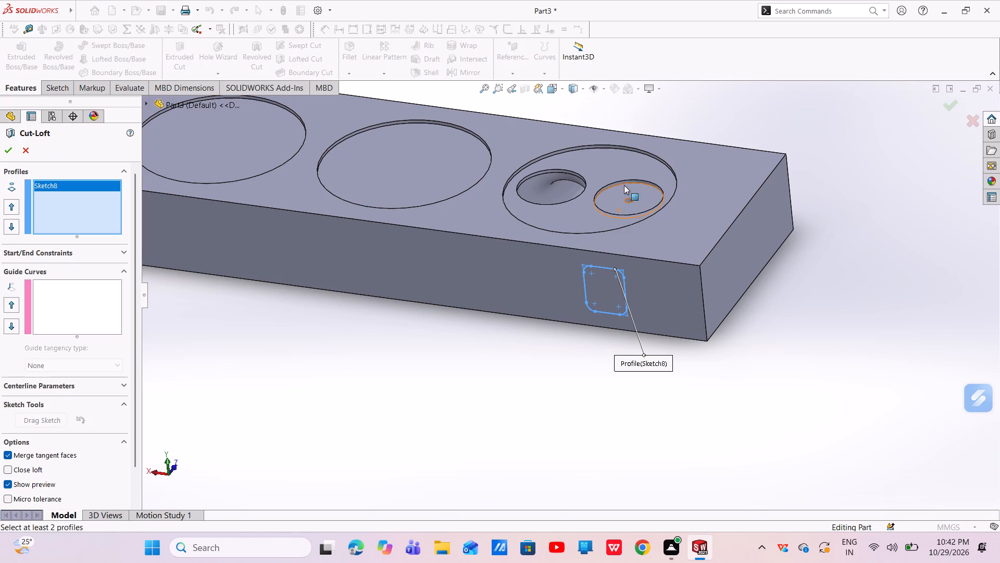
pyautogui.scroll(-5, 624, 185)
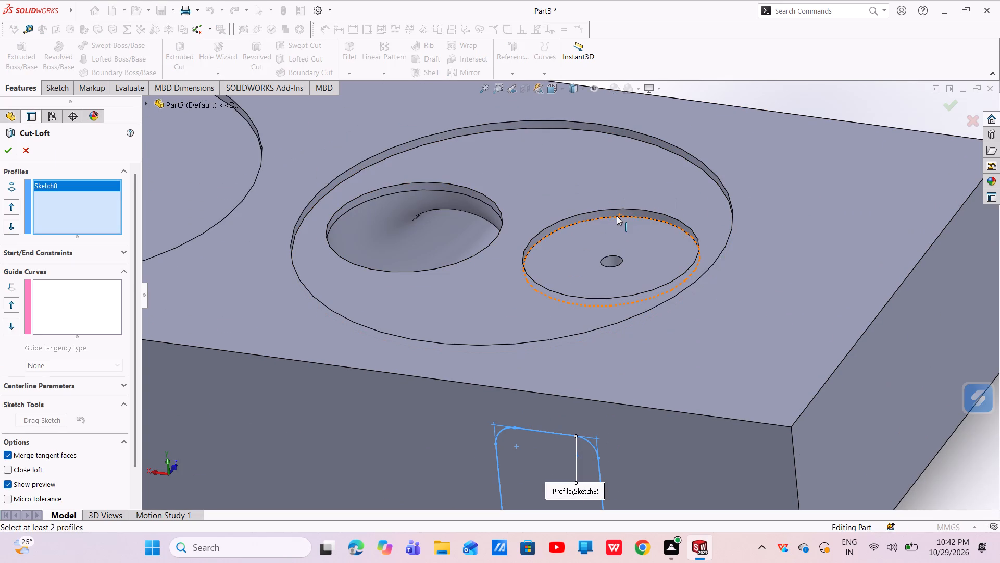
pyautogui.click(617, 216)
pyautogui.scroll(2, 612, 304)
pyautogui.click(120, 253)
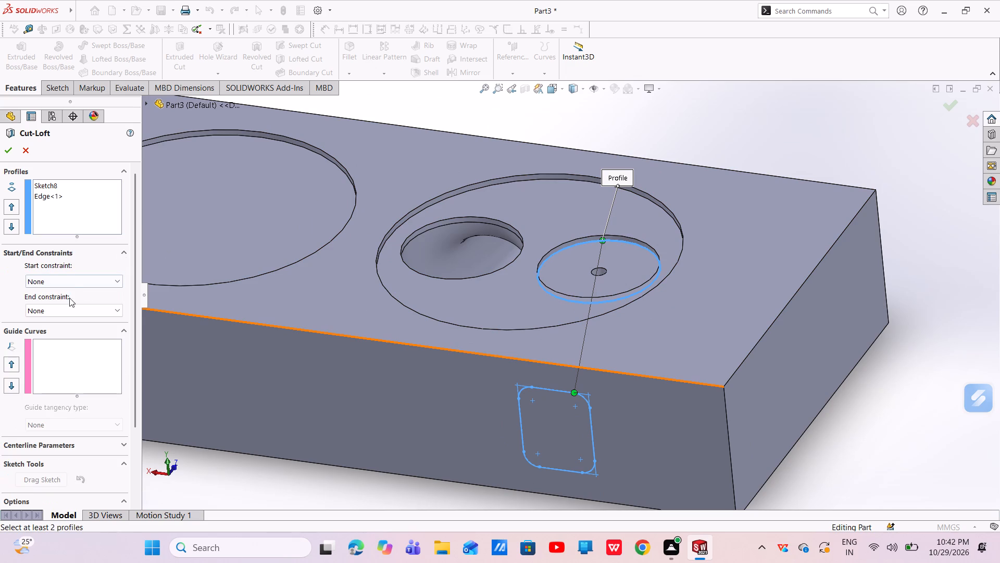
pyautogui.click(73, 286)
pyautogui.click(61, 309)
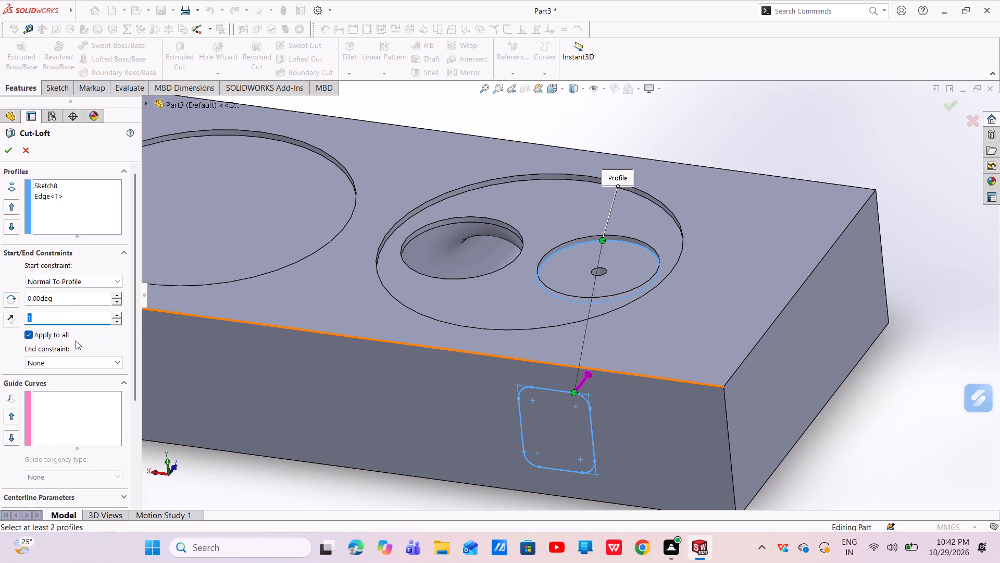
pyautogui.click(92, 358)
pyautogui.click(65, 392)
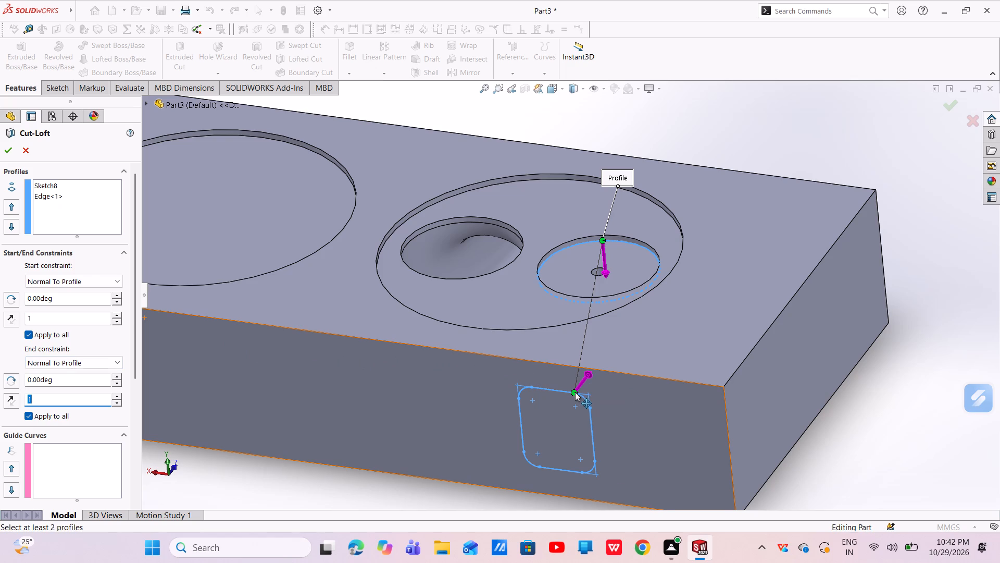
# Move the loft connector from the rounded rectangle's upper edge to the lower end of its left side, and create the cut.
pyautogui.moveTo(575, 392); pyautogui.dragTo(562, 391)
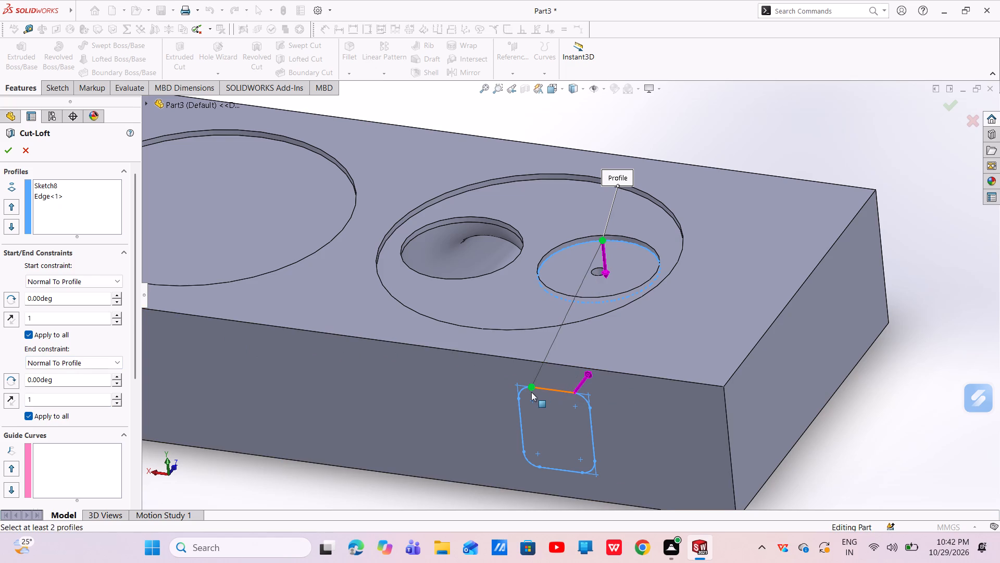
pyautogui.moveTo(528, 385); pyautogui.dragTo(564, 395)
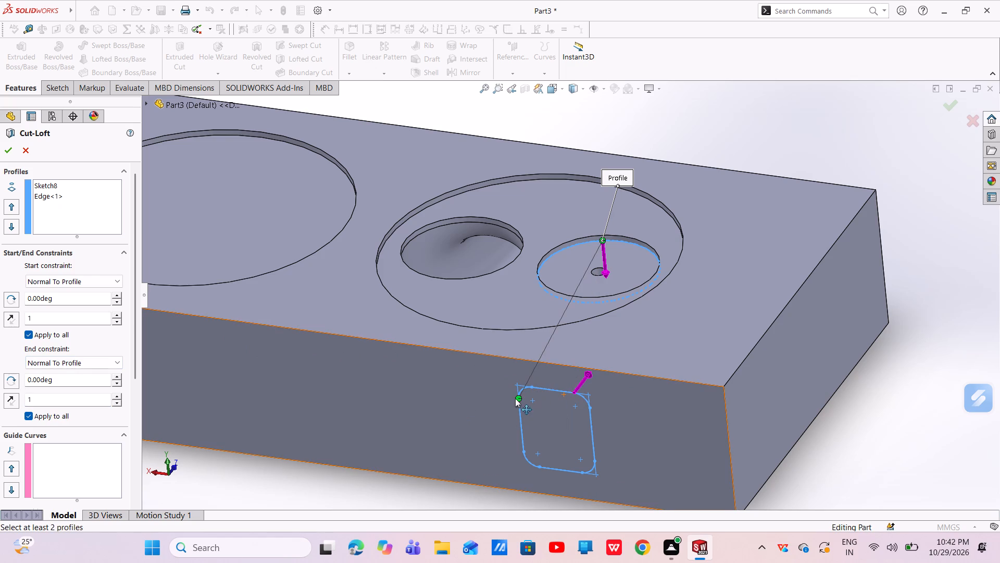
pyautogui.moveTo(515, 398); pyautogui.dragTo(516, 419)
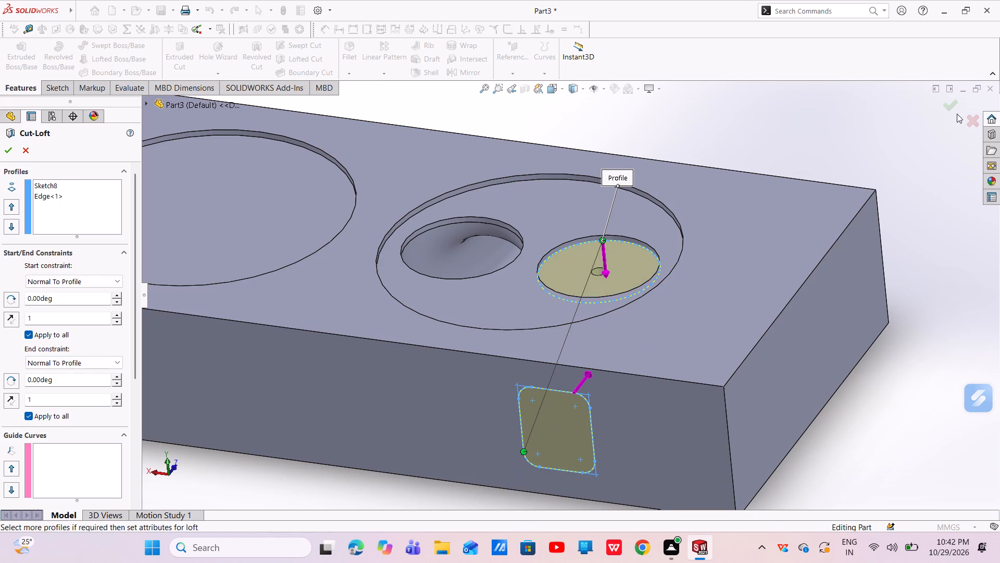
pyautogui.click(954, 111)
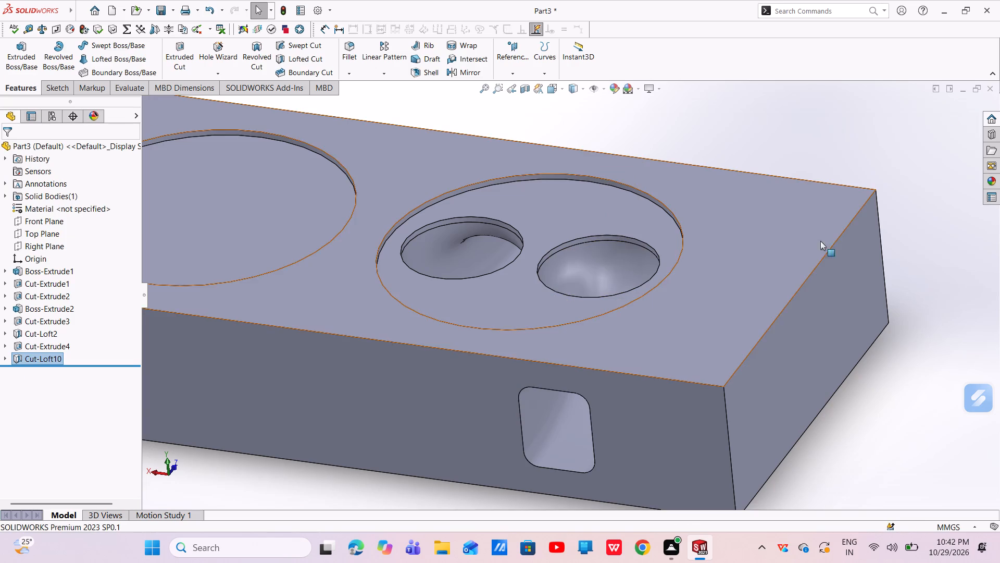
# Examine the new lofted passage through its side opening and circular recess, comparing it with the neighbouring passage.
pyautogui.moveTo(574, 411); pyautogui.dragTo(584, 331, button='middle')
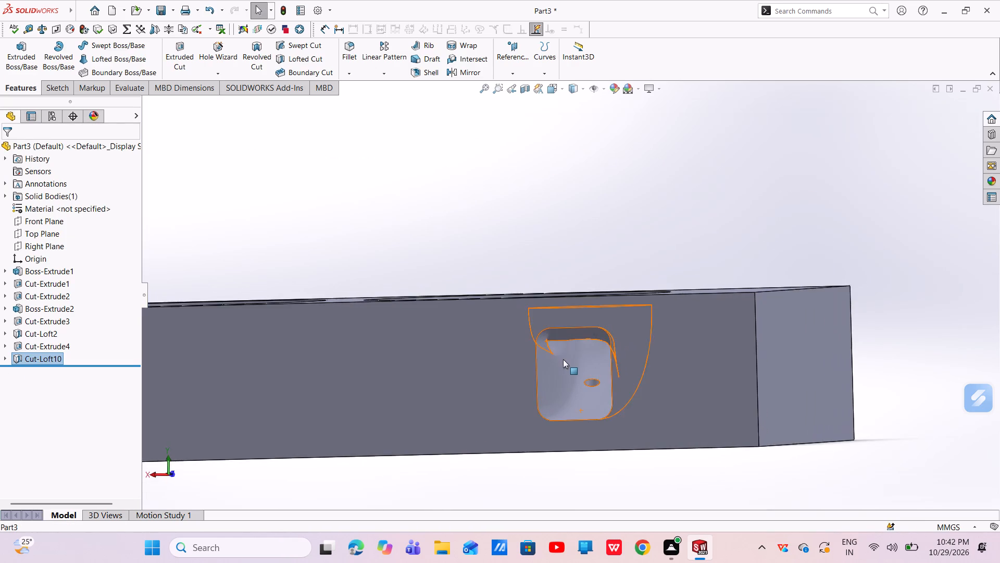
pyautogui.scroll(-4, 565, 362)
pyautogui.moveTo(580, 371); pyautogui.dragTo(605, 384, button='middle')
pyautogui.scroll(3, 659, 379)
pyautogui.moveTo(633, 345); pyautogui.dragTo(640, 420, button='middle')
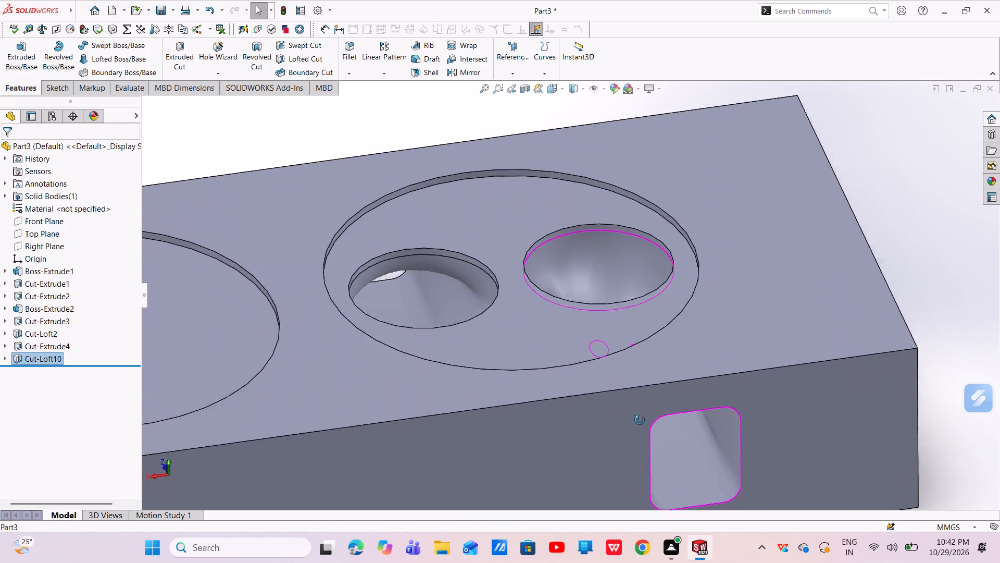
pyautogui.moveTo(640, 420); pyautogui.dragTo(641, 466, button='middle')
pyautogui.scroll(-2, 620, 323)
pyautogui.scroll(3, 618, 320)
pyautogui.moveTo(604, 313); pyautogui.dragTo(594, 388, button='middle')
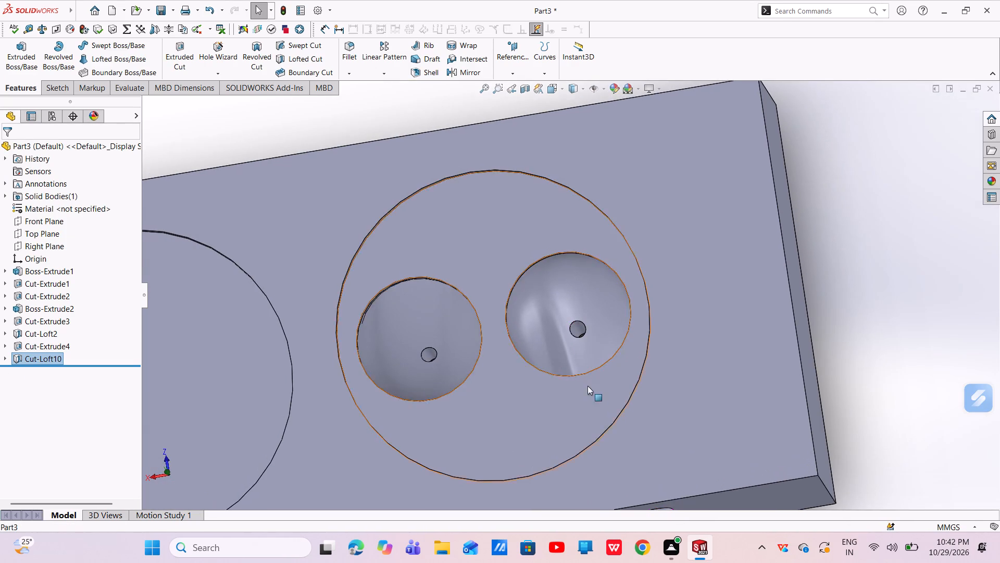
pyautogui.scroll(-4, 553, 352)
pyautogui.scroll(5, 553, 352)
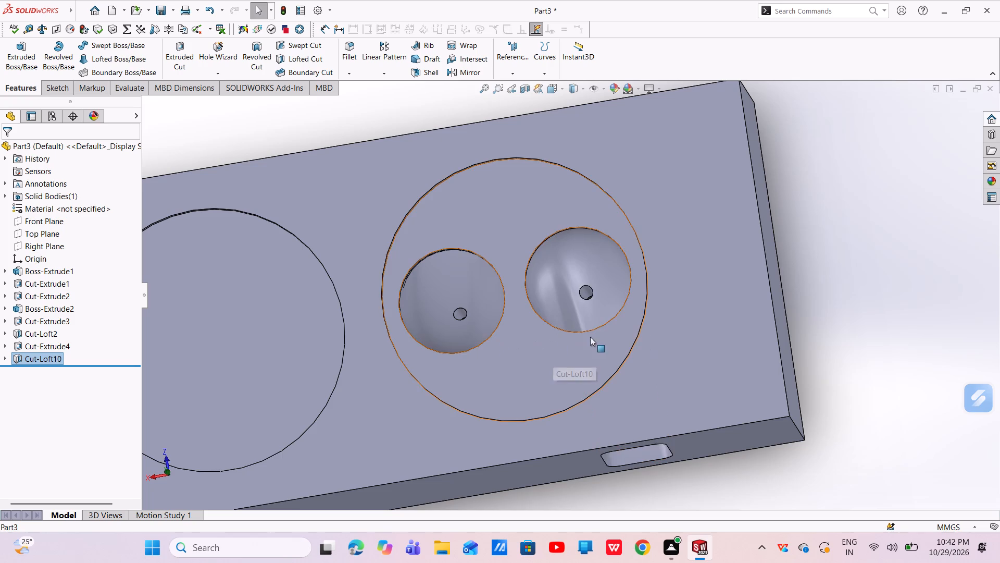
pyautogui.scroll(-2, 578, 316)
pyautogui.scroll(4, 578, 316)
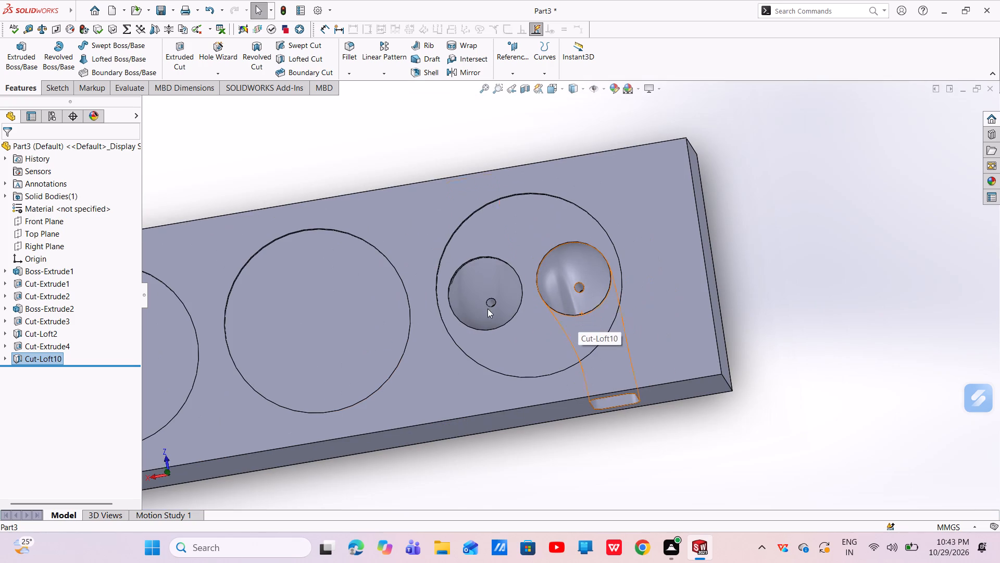
# Edit Cut-Loft10, moving its connector around the rounded rectangle's lower-left corner to the bottom edge, and apply the edit.
pyautogui.click(35, 361)
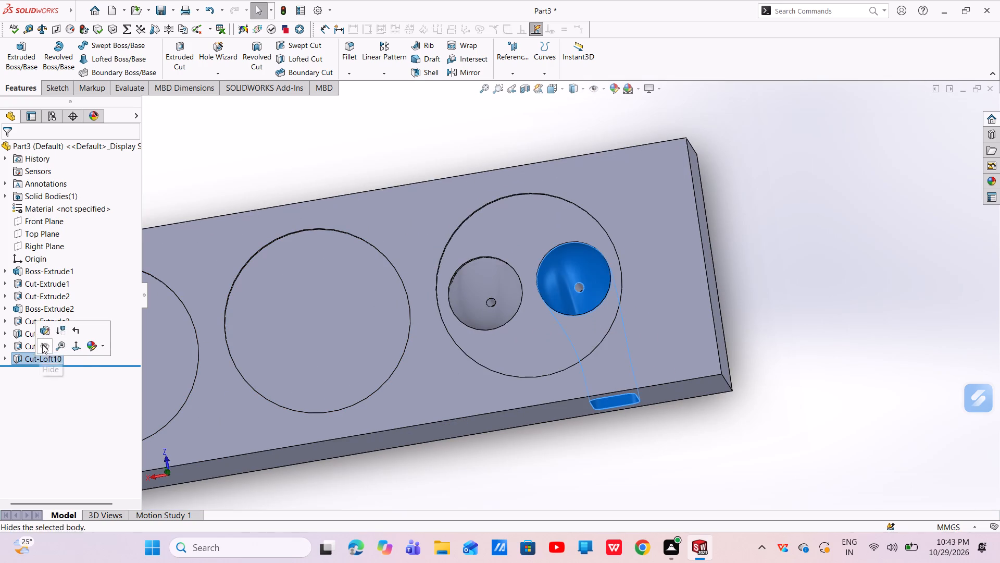
pyautogui.click(74, 356)
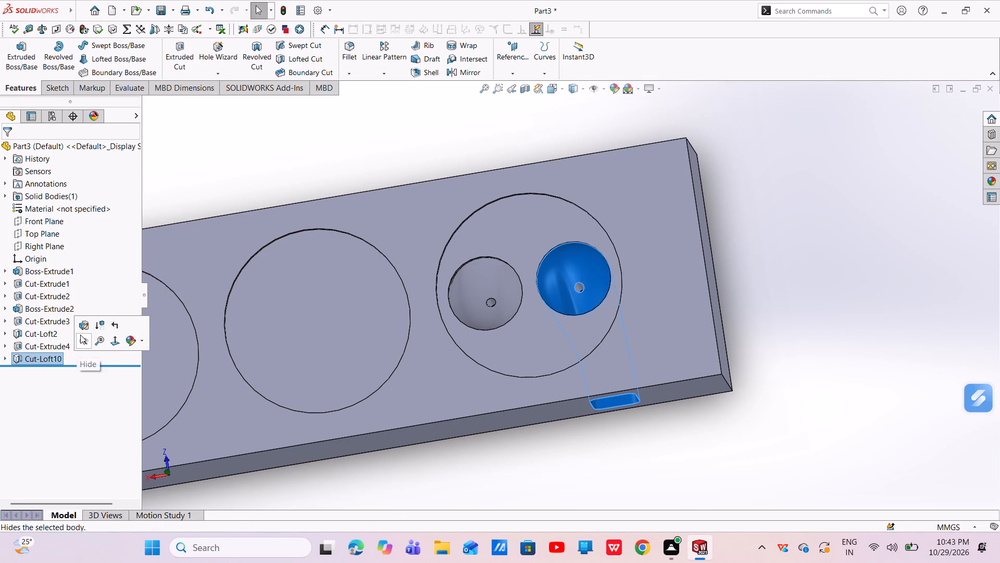
pyautogui.click(82, 329)
pyautogui.moveTo(603, 393); pyautogui.dragTo(604, 361, button='middle')
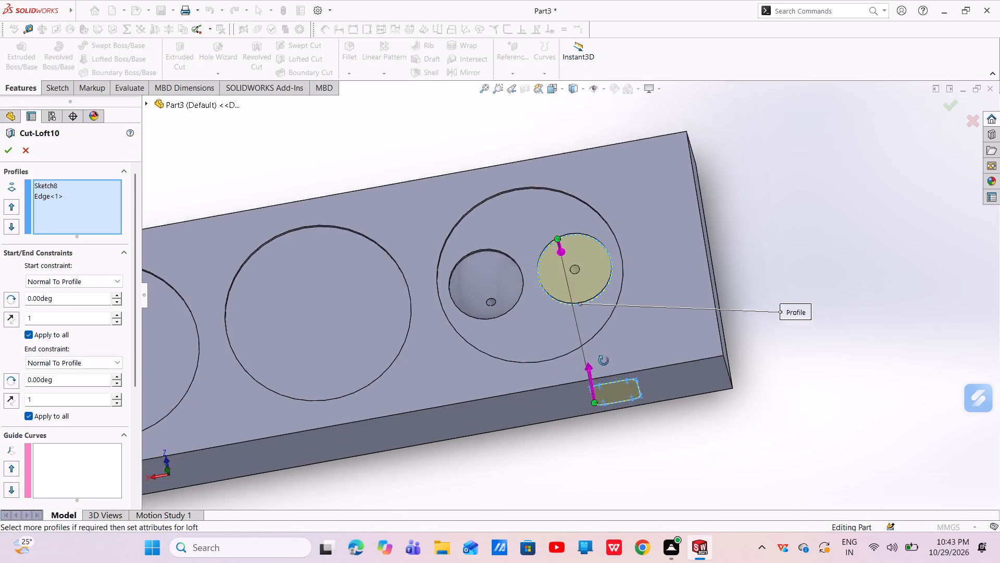
pyautogui.moveTo(604, 361); pyautogui.dragTo(606, 287, button='middle')
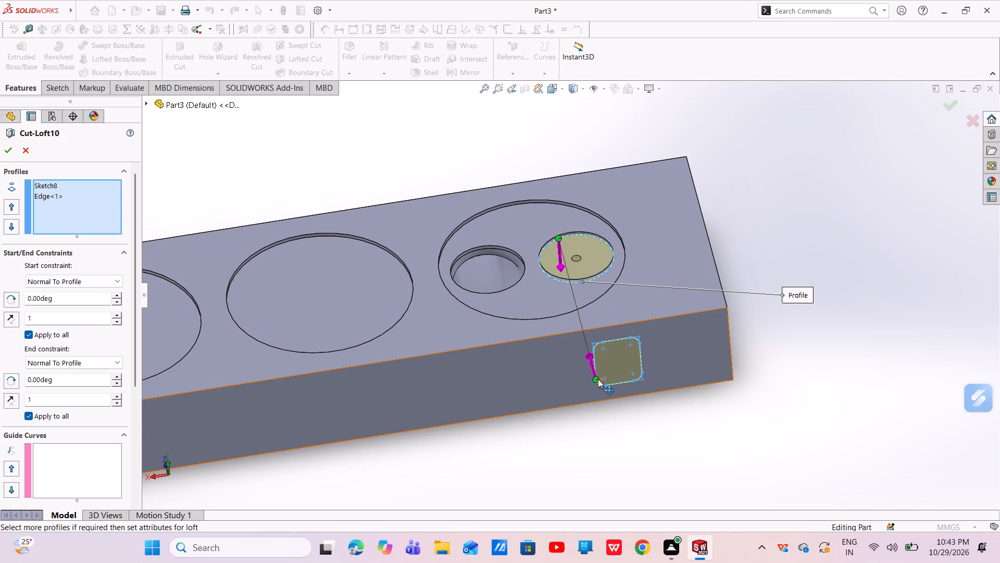
pyautogui.moveTo(597, 380); pyautogui.dragTo(608, 389)
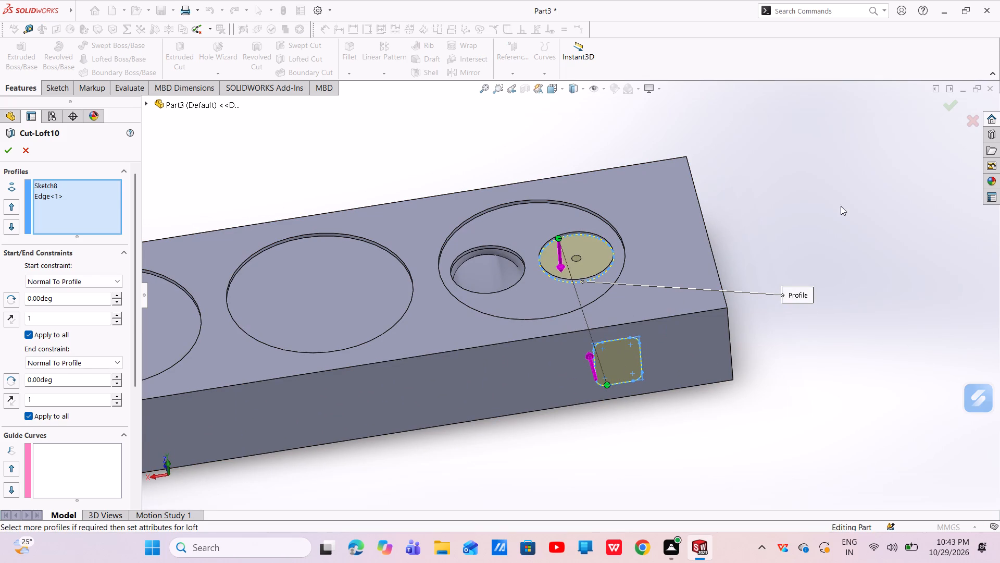
pyautogui.click(951, 109)
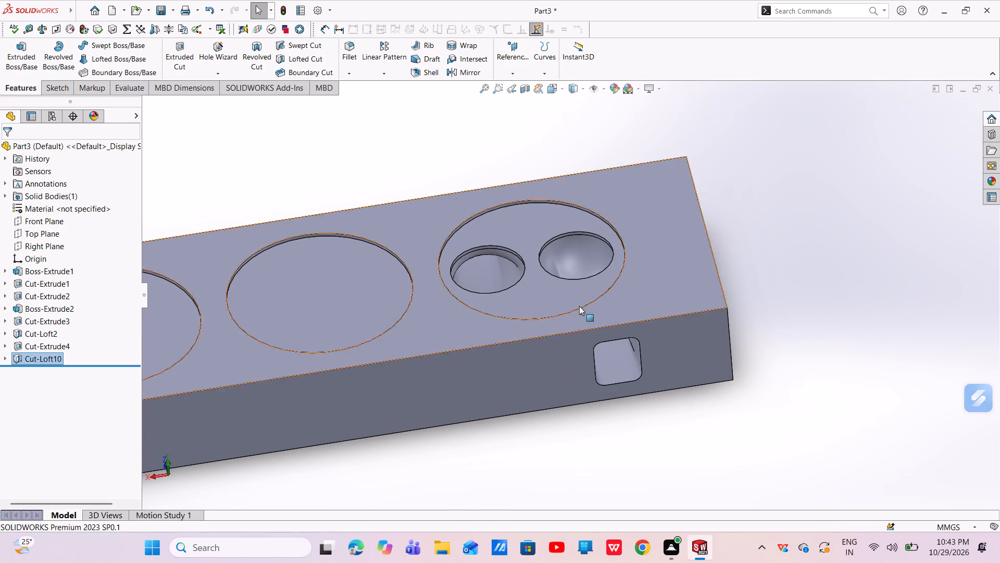
# Edit Cut-Loft10, moving its rounded-rectangle connectors to the lower-left corner and shifting one connector slightly along the circular edge, and apply.
pyautogui.moveTo(594, 291); pyautogui.dragTo(577, 291, button='middle')
pyautogui.scroll(-1, 594, 291)
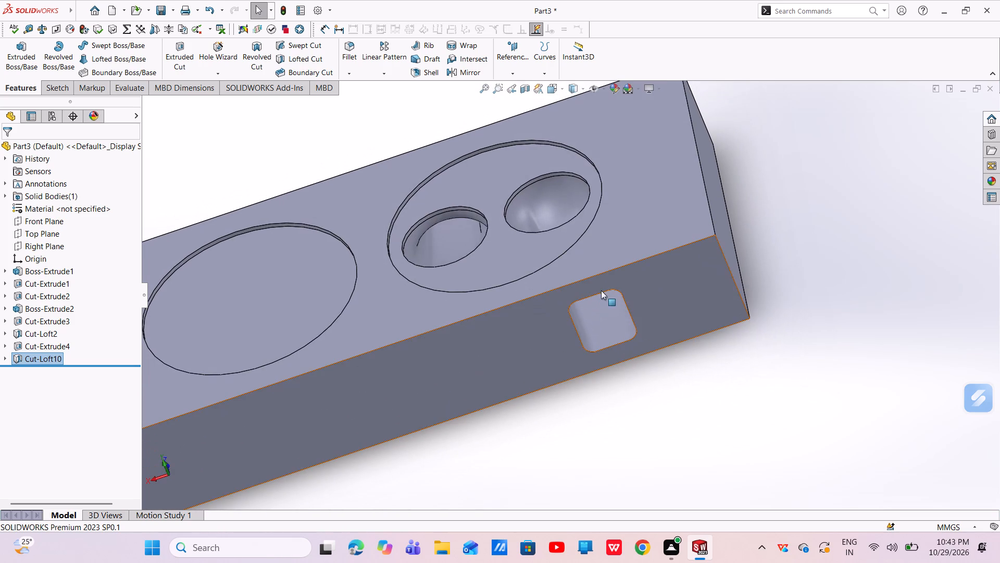
pyautogui.click(541, 210)
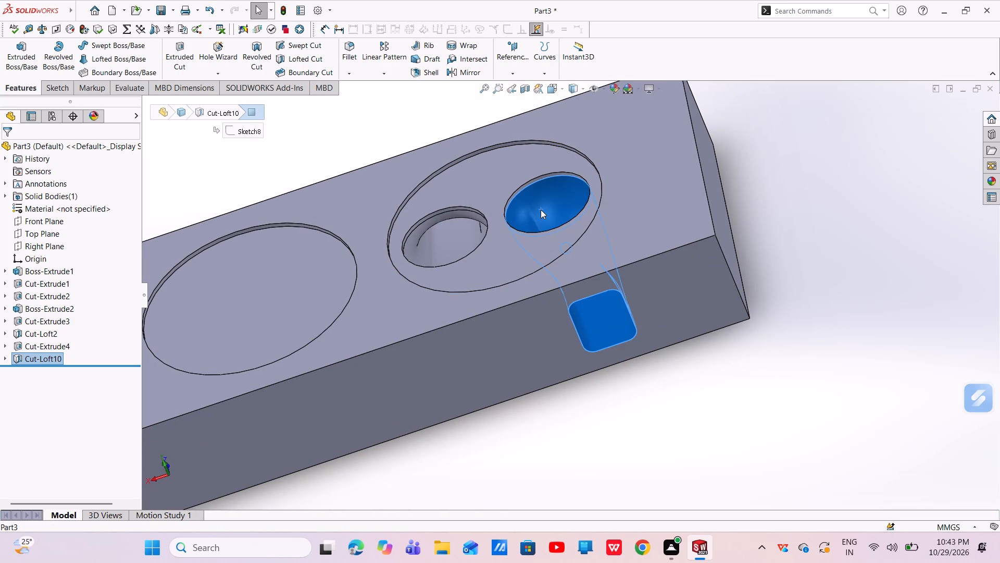
pyautogui.click(569, 164)
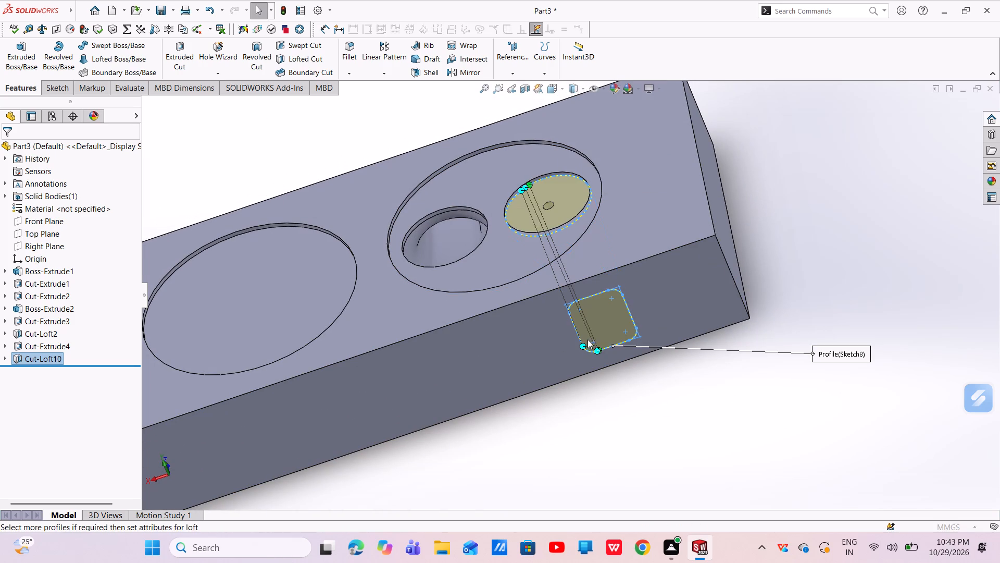
pyautogui.scroll(-4, 601, 353)
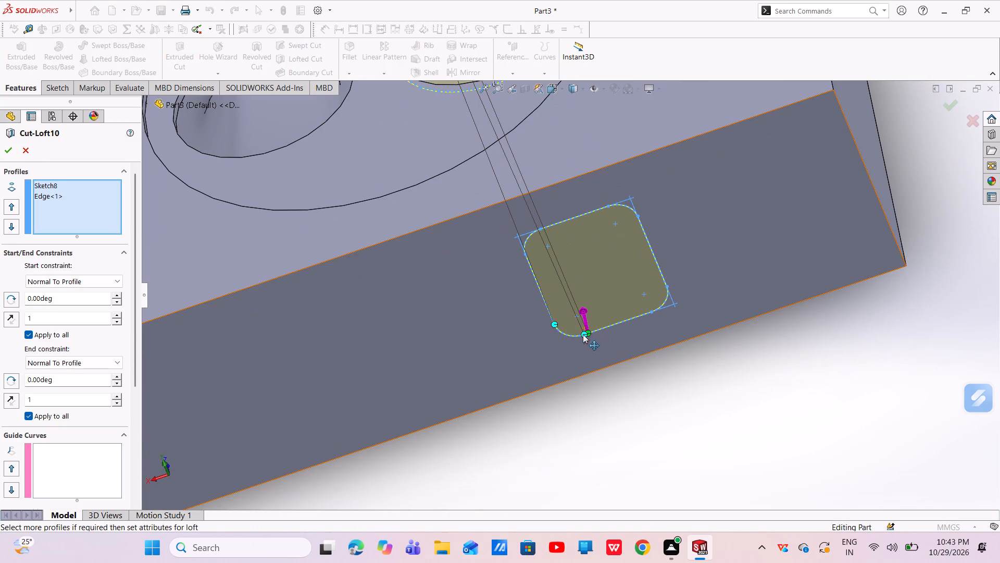
pyautogui.moveTo(583, 335); pyautogui.dragTo(503, 267)
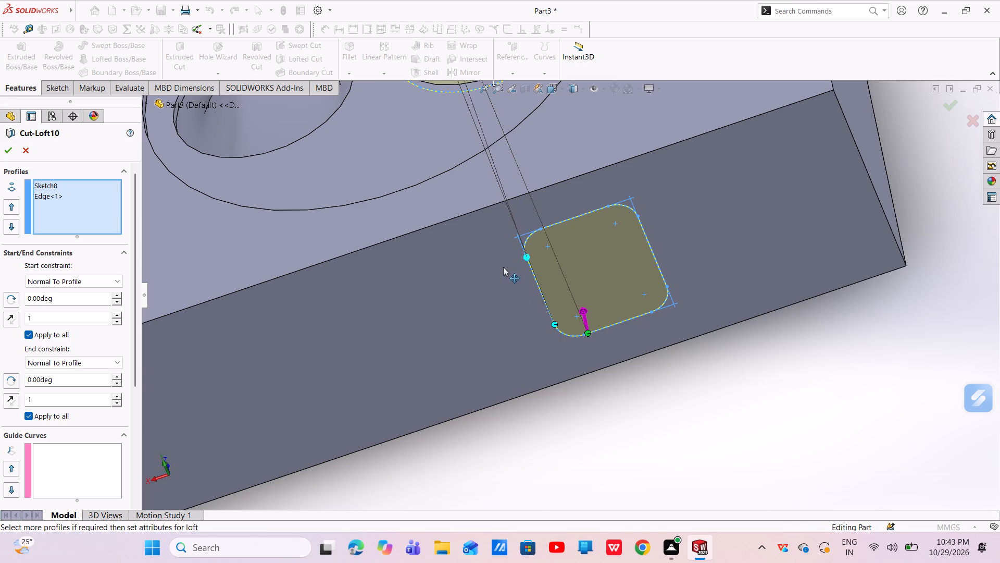
pyautogui.moveTo(503, 267); pyautogui.dragTo(503, 266)
pyautogui.moveTo(590, 335); pyautogui.dragTo(561, 336)
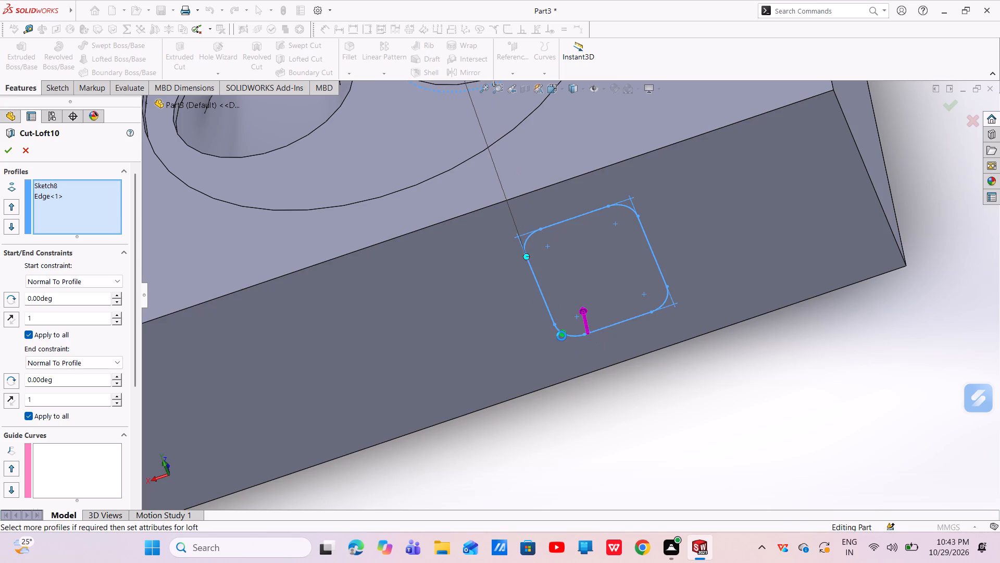
pyautogui.scroll(3, 586, 261)
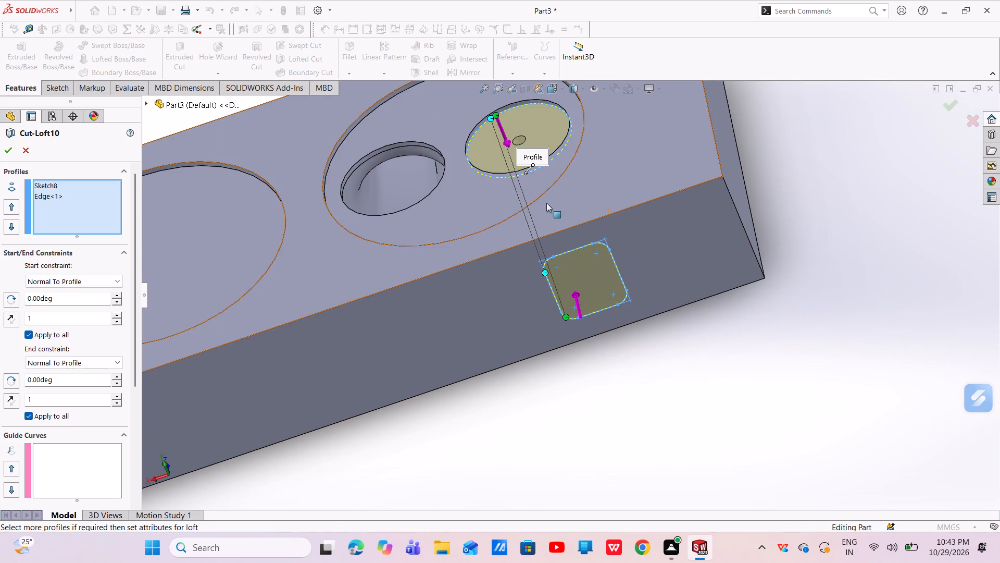
pyautogui.moveTo(490, 117); pyautogui.dragTo(476, 128)
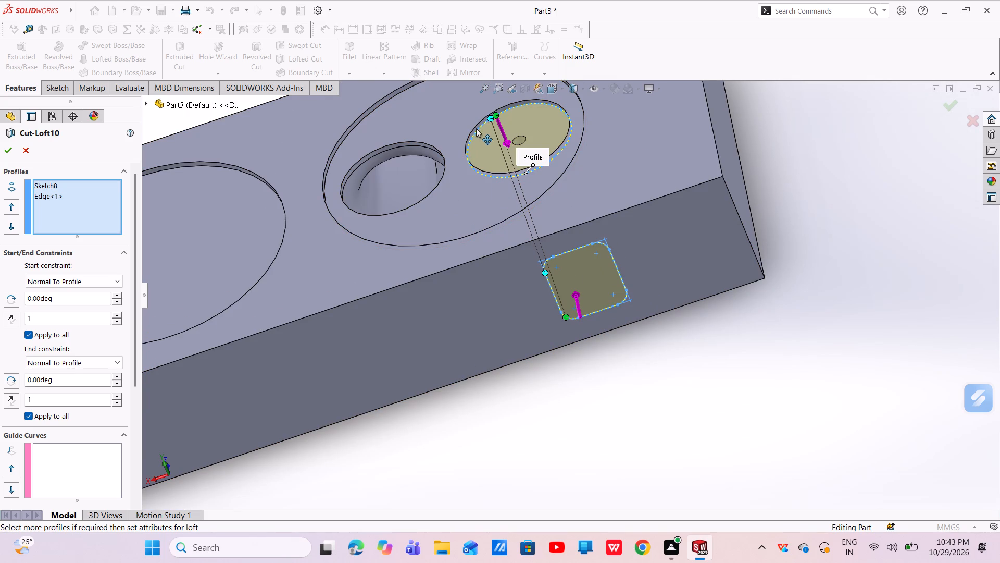
pyautogui.moveTo(476, 128); pyautogui.dragTo(459, 164)
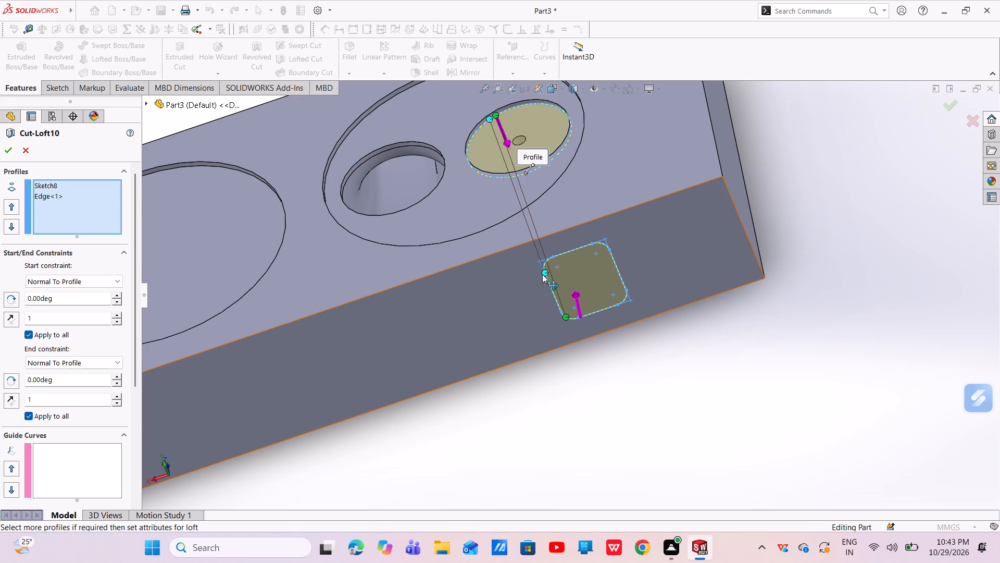
pyautogui.moveTo(544, 273); pyautogui.dragTo(558, 322)
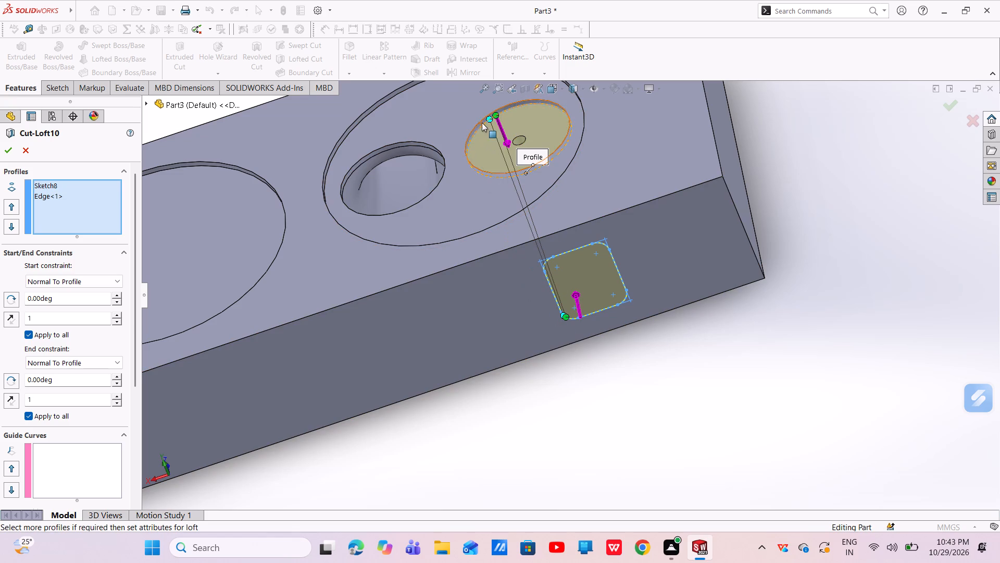
pyautogui.moveTo(487, 118); pyautogui.dragTo(470, 160)
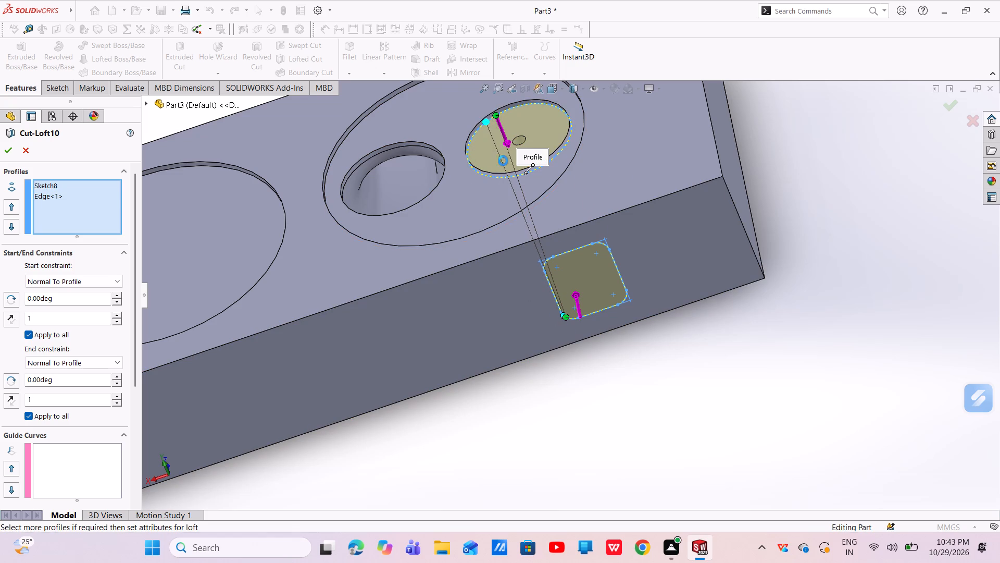
pyautogui.click(948, 107)
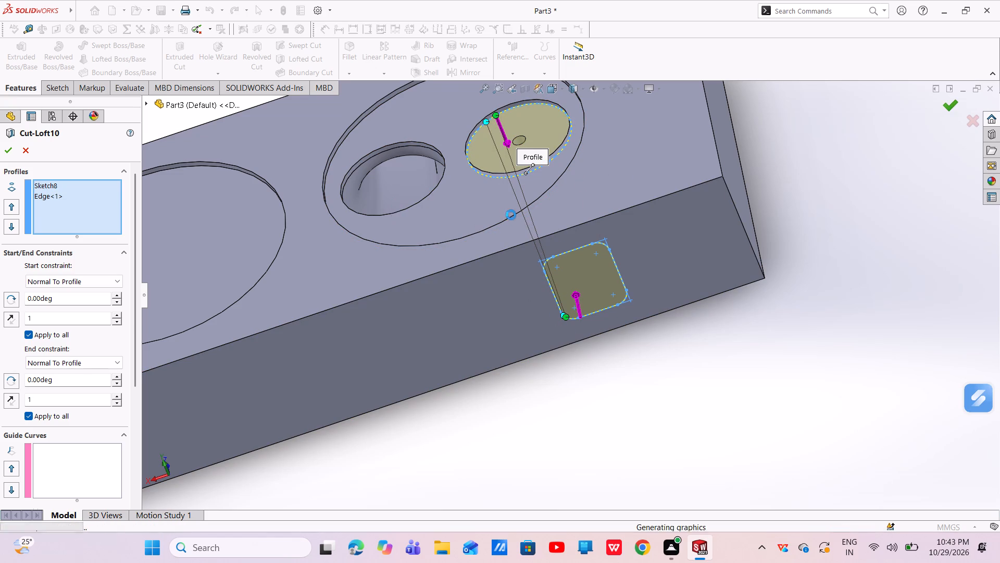
# Examine the revised lofted passage through its circular recess and side opening.
pyautogui.moveTo(530, 199); pyautogui.dragTo(544, 298, button='middle')
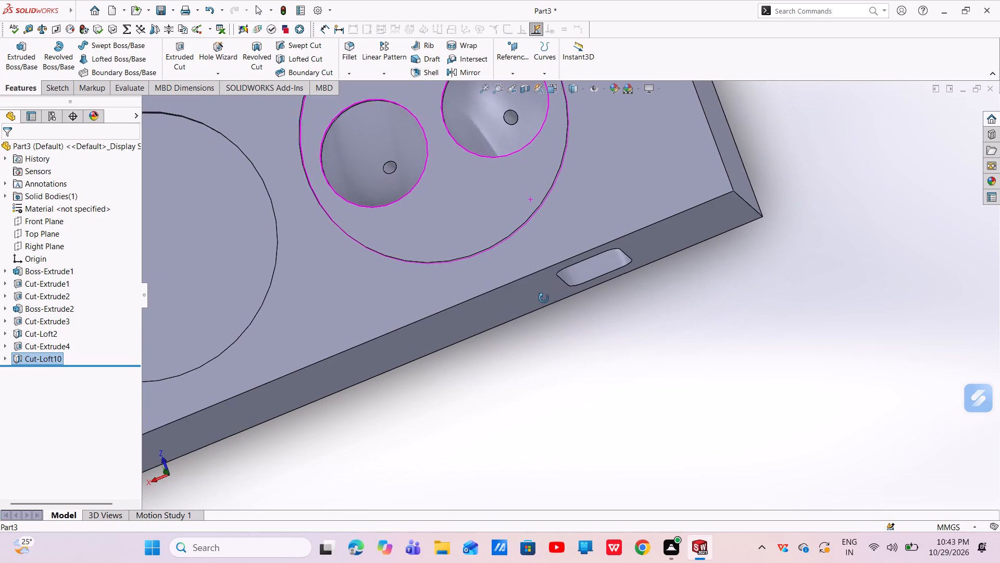
pyautogui.moveTo(544, 298); pyautogui.dragTo(518, 207, button='middle')
pyautogui.scroll(-3, 509, 166)
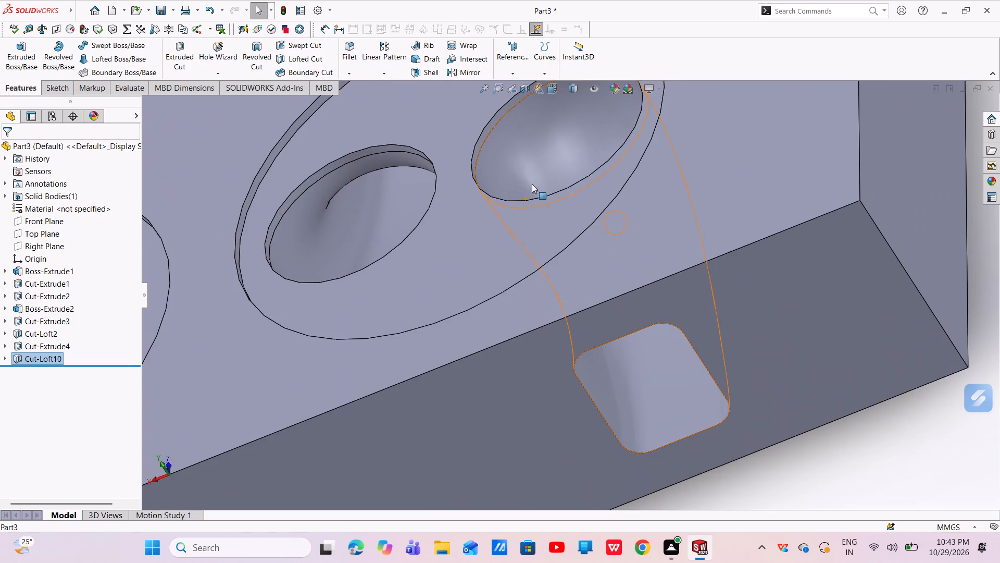
pyautogui.moveTo(535, 189); pyautogui.dragTo(611, 297, button='middle')
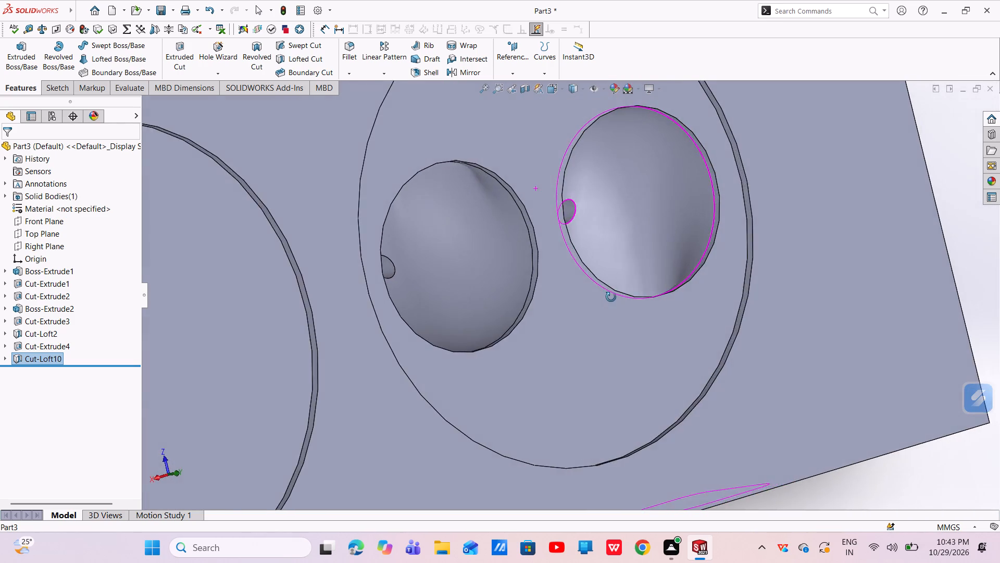
pyautogui.moveTo(611, 297); pyautogui.dragTo(515, 253, button='middle')
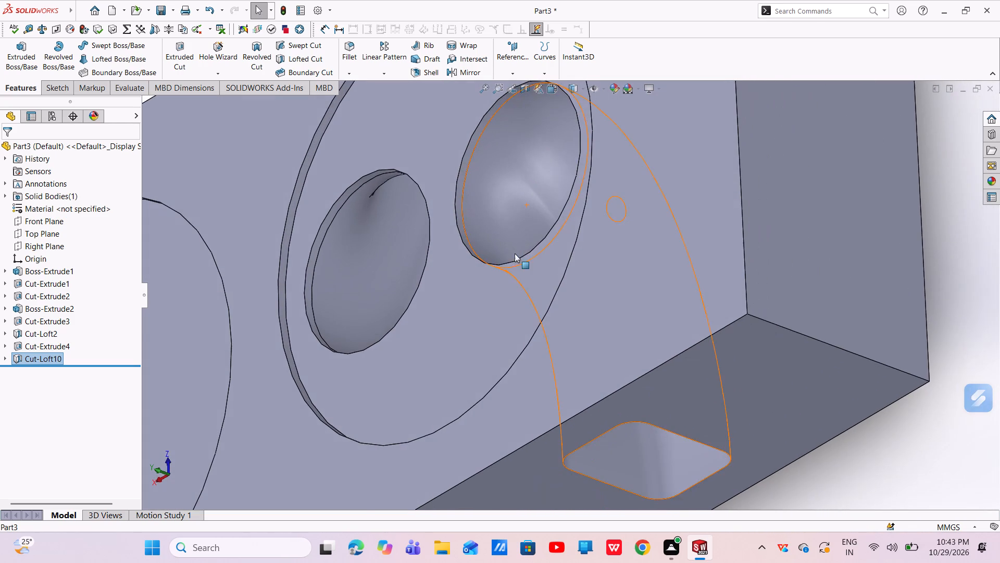
pyautogui.scroll(4, 522, 232)
pyautogui.press('Escape')
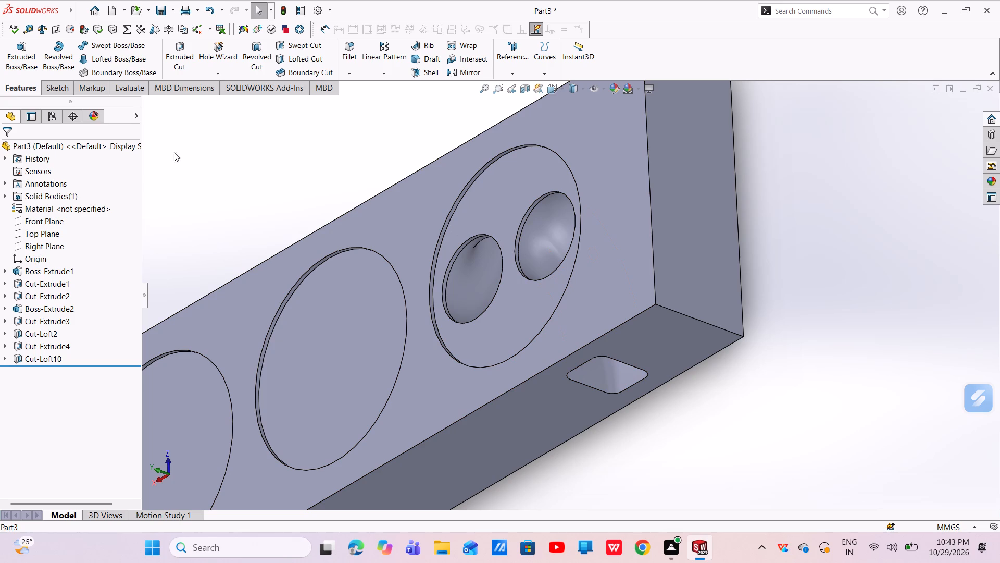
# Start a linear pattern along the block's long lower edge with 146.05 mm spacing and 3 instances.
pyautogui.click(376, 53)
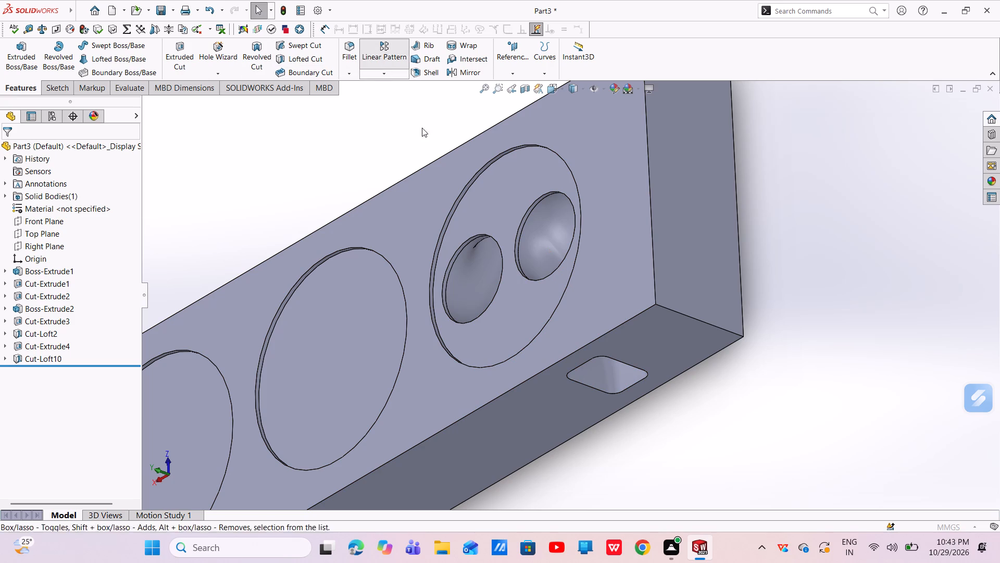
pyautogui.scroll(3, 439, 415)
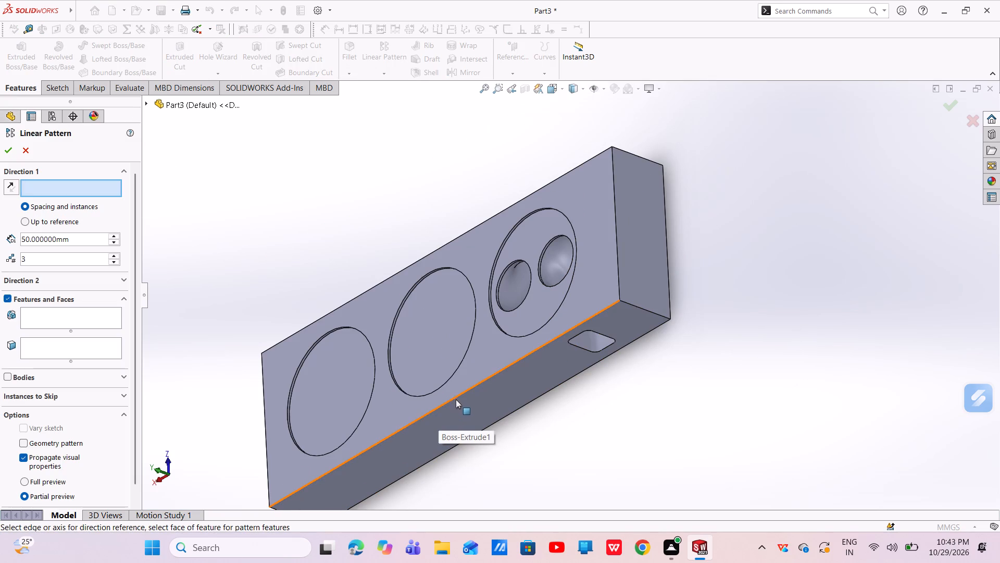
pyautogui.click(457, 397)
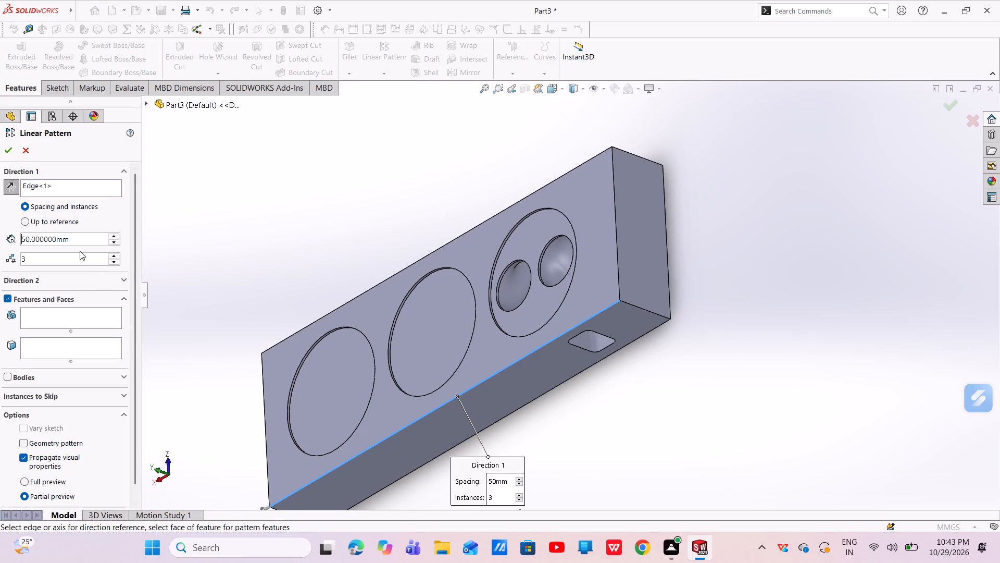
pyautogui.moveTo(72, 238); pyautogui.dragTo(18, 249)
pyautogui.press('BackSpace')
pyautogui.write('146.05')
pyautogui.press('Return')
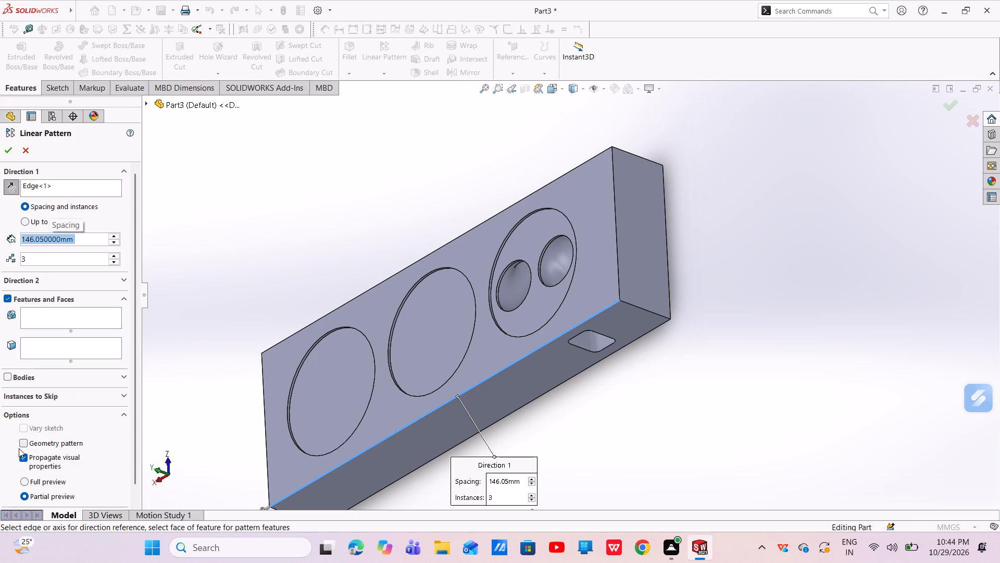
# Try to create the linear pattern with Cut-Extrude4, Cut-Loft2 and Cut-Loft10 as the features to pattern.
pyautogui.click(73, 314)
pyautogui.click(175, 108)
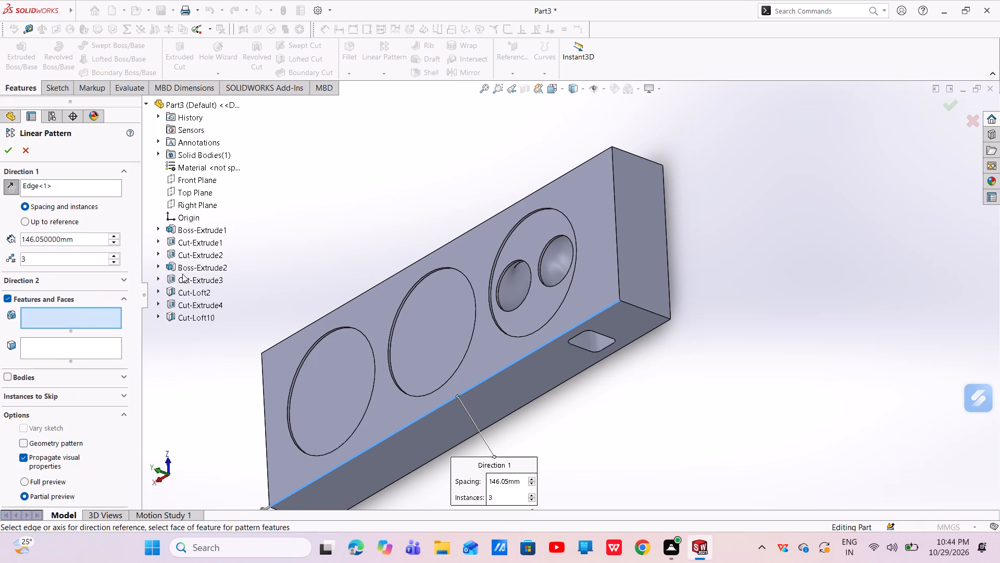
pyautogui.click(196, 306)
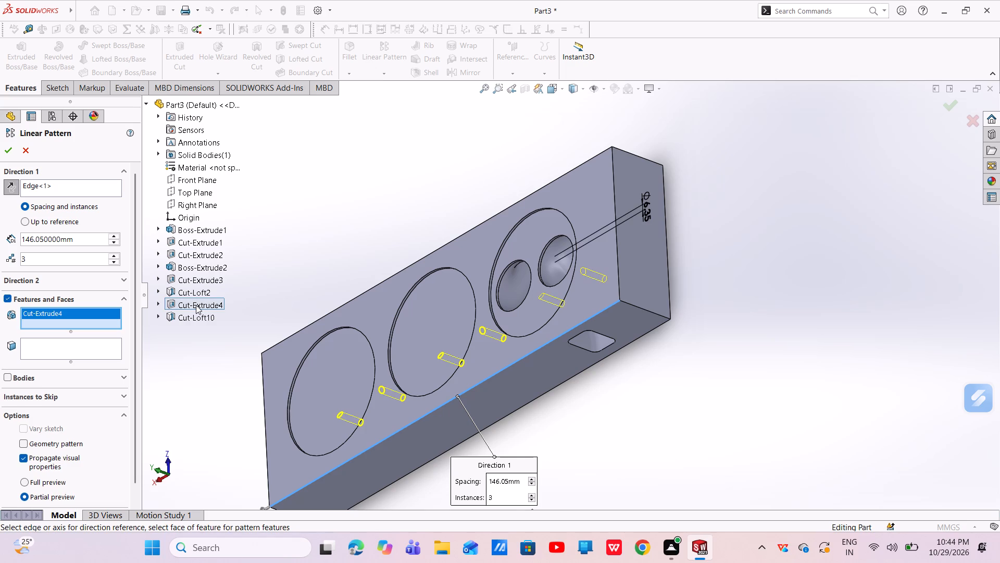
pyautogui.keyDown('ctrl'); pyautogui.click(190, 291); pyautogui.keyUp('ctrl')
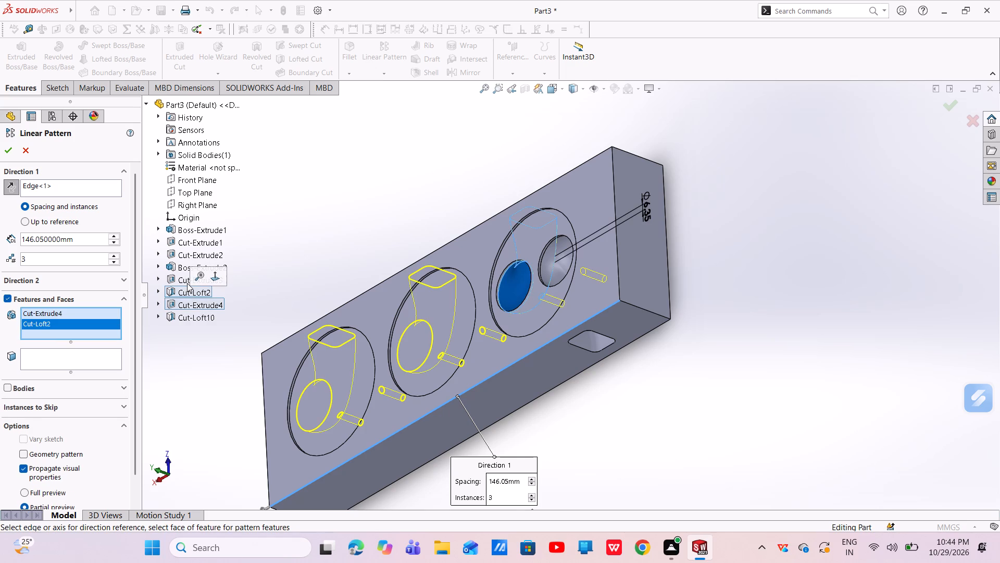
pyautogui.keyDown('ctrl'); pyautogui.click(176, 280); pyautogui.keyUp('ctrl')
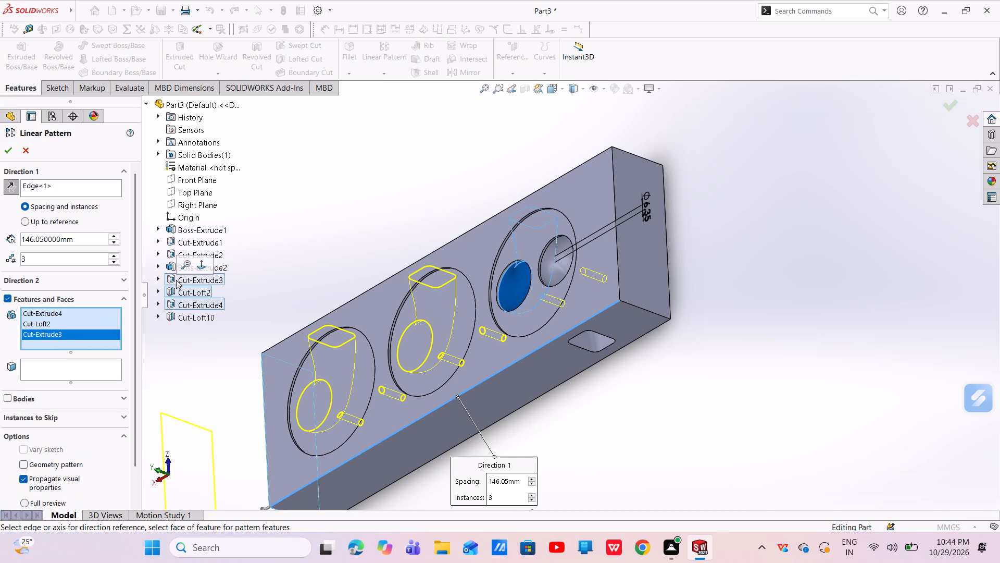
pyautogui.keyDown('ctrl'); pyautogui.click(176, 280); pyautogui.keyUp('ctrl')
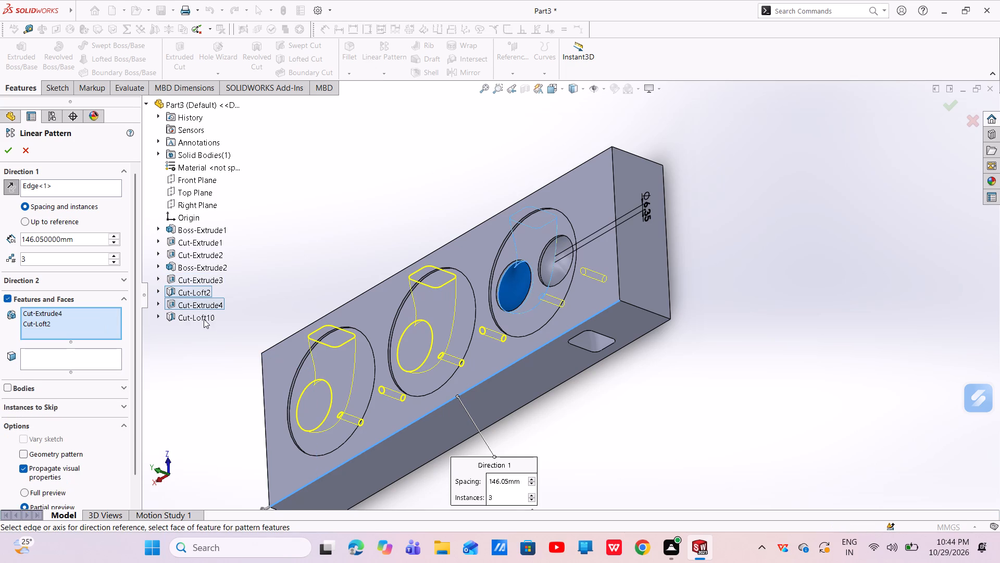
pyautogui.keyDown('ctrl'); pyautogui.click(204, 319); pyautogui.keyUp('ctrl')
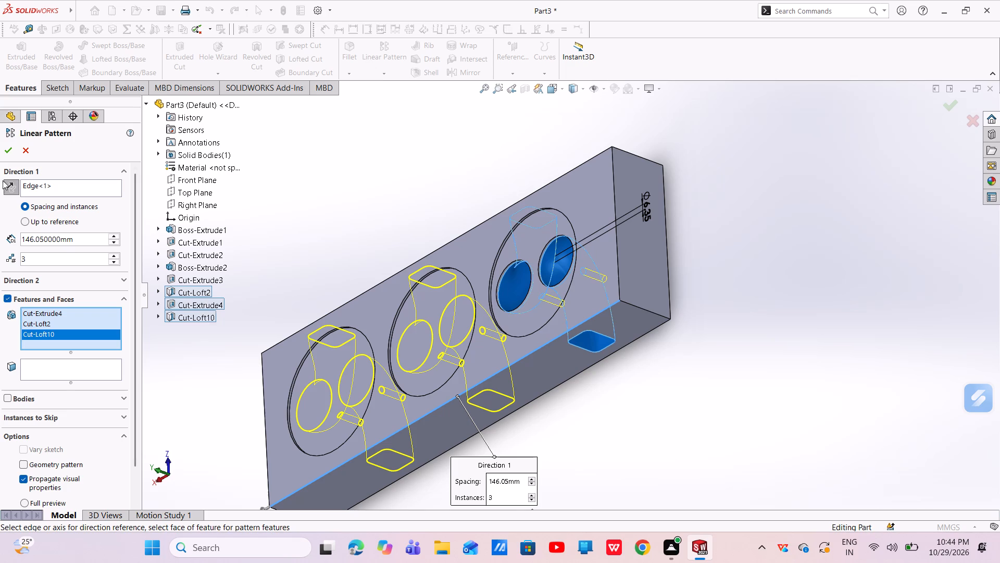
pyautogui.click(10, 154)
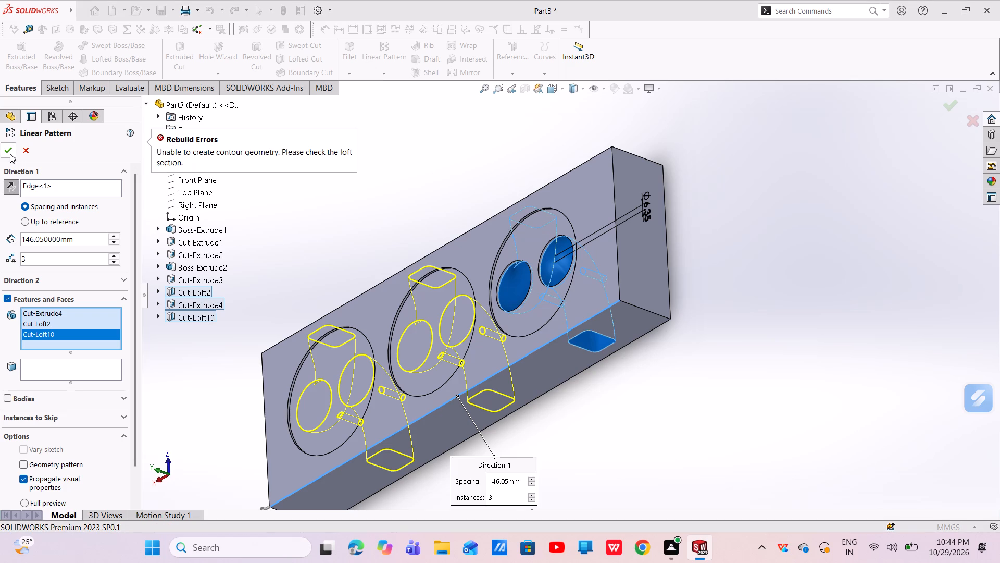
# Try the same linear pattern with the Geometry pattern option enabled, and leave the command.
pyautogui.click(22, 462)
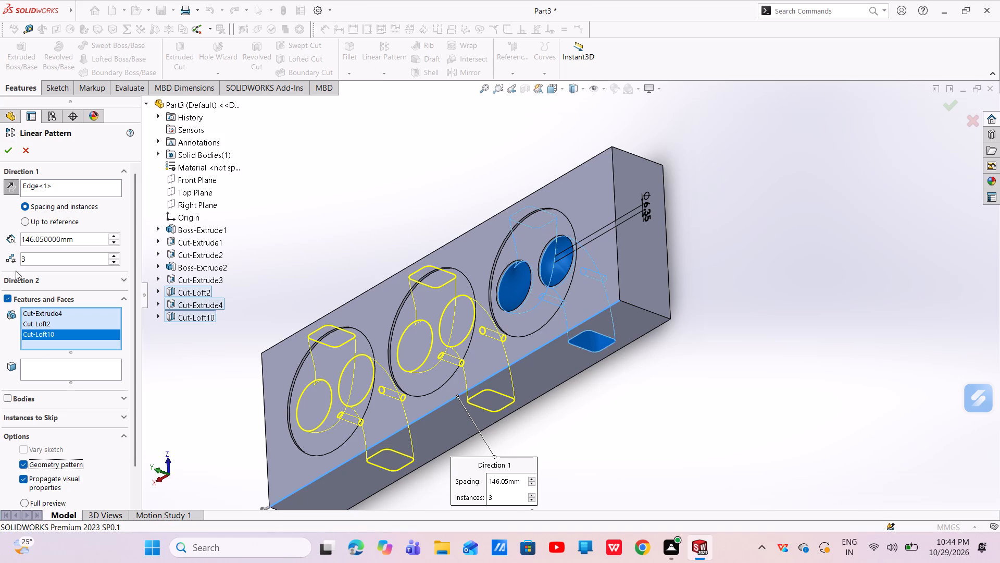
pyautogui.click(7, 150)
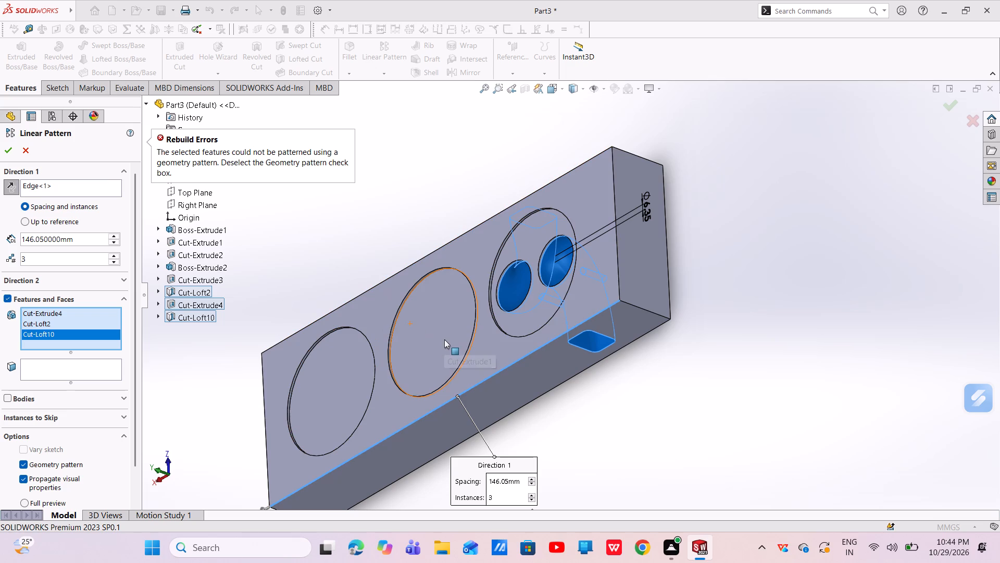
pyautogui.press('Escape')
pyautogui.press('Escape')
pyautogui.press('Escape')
# Examine both lofted passages through the circular recesses and the side opening, comparing their inner surfaces.
pyautogui.scroll(3, 556, 362)
pyautogui.moveTo(557, 344); pyautogui.dragTo(658, 294, button='middle')
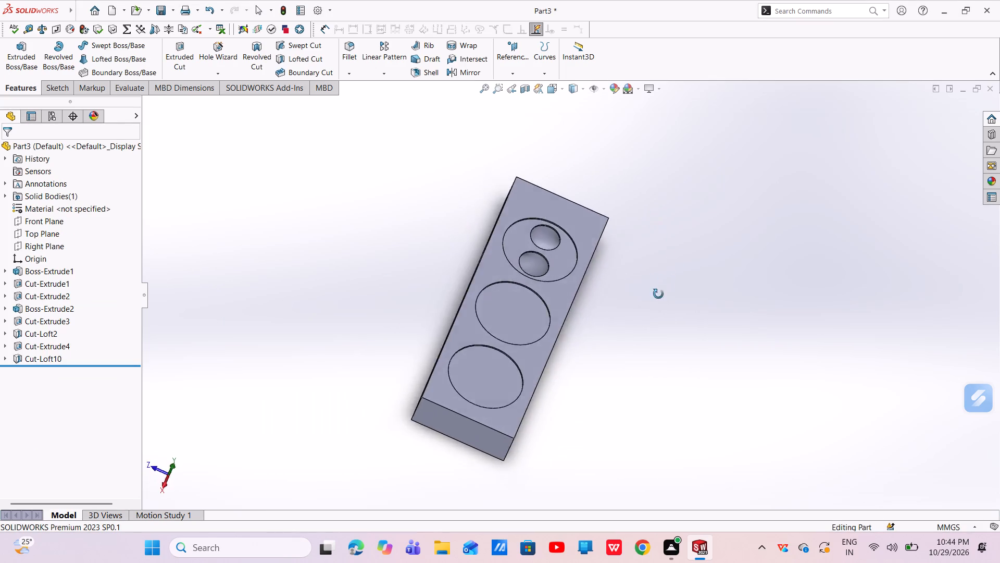
pyautogui.moveTo(658, 294); pyautogui.dragTo(560, 394, button='middle')
pyautogui.scroll(-5, 551, 287)
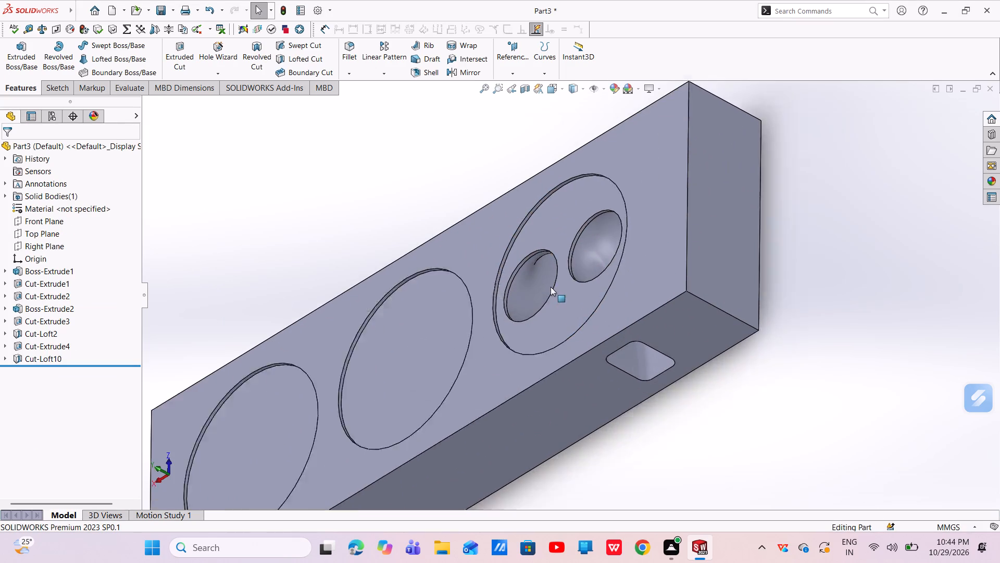
pyautogui.scroll(-1, 551, 287)
pyautogui.moveTo(541, 291); pyautogui.dragTo(545, 184, button='middle')
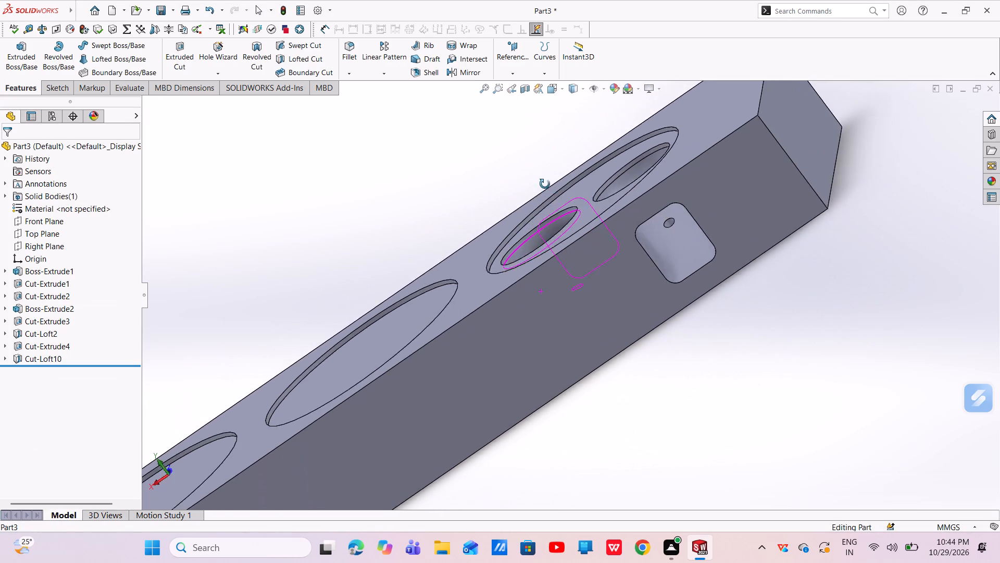
pyautogui.moveTo(545, 184); pyautogui.dragTo(545, 323, button='middle')
pyautogui.scroll(-4, 651, 286)
pyautogui.moveTo(647, 283); pyautogui.dragTo(687, 233, button='middle')
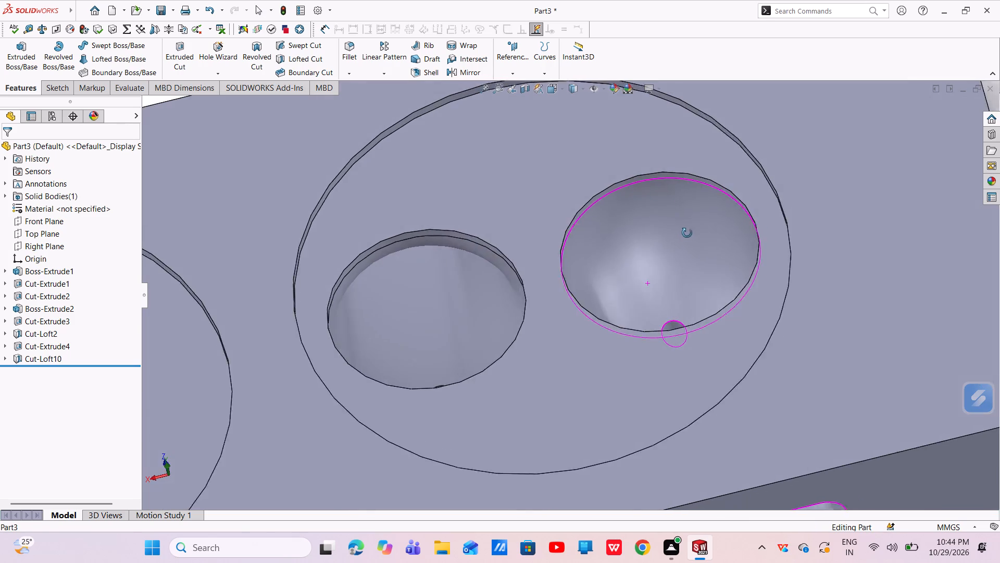
pyautogui.moveTo(687, 233); pyautogui.dragTo(684, 174, button='middle')
pyautogui.scroll(-2, 490, 225)
pyautogui.scroll(2, 488, 228)
pyautogui.scroll(-1, 488, 228)
pyautogui.scroll(2, 488, 228)
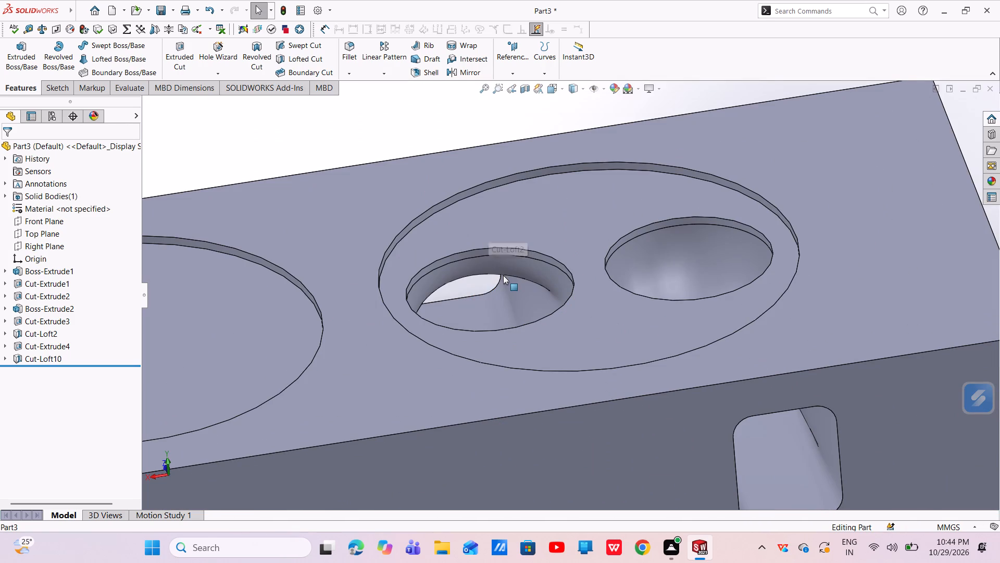
# Examine the Cut-Loft2 and Cut-Loft10 passages from several sides, looking through the side openings and circular recesses.
pyautogui.click(527, 291)
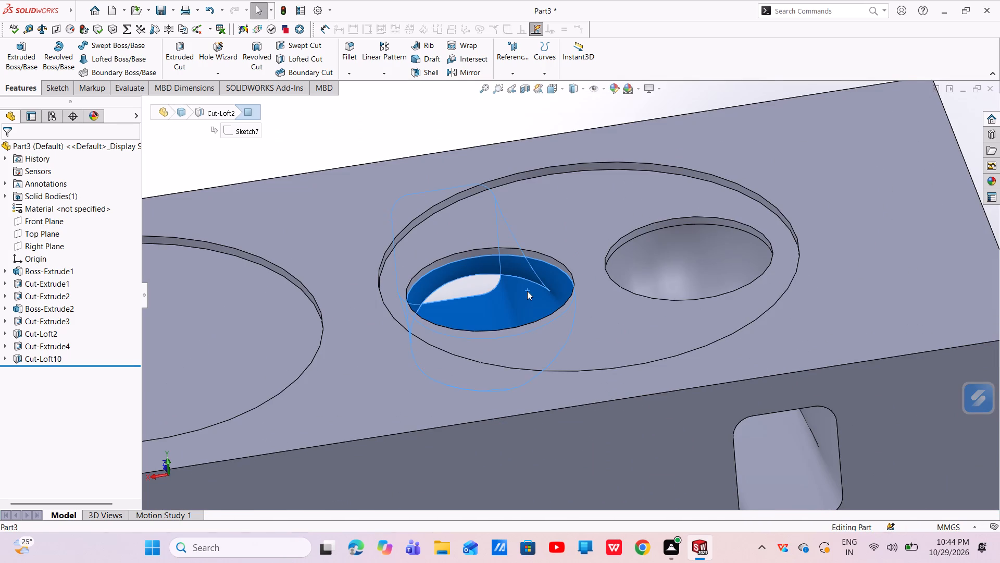
pyautogui.moveTo(527, 291); pyautogui.dragTo(590, 414, button='middle')
pyautogui.scroll(3, 585, 383)
pyautogui.moveTo(545, 348); pyautogui.dragTo(610, 448, button='middle')
pyautogui.scroll(2, 476, 270)
pyautogui.moveTo(476, 276); pyautogui.dragTo(470, 304, button='middle')
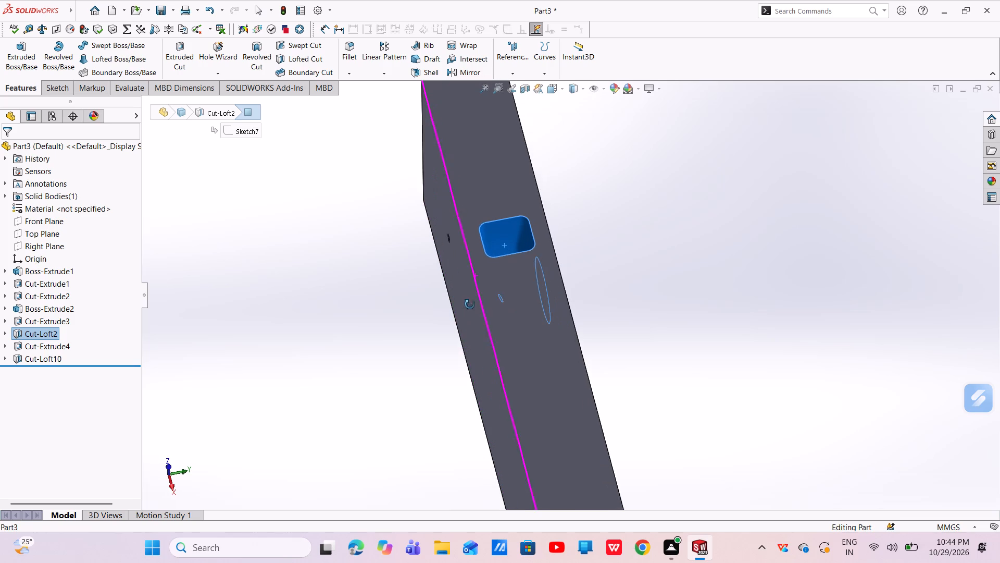
pyautogui.moveTo(470, 304); pyautogui.dragTo(470, 305, button='middle')
pyautogui.moveTo(503, 262); pyautogui.dragTo(516, 345, button='middle')
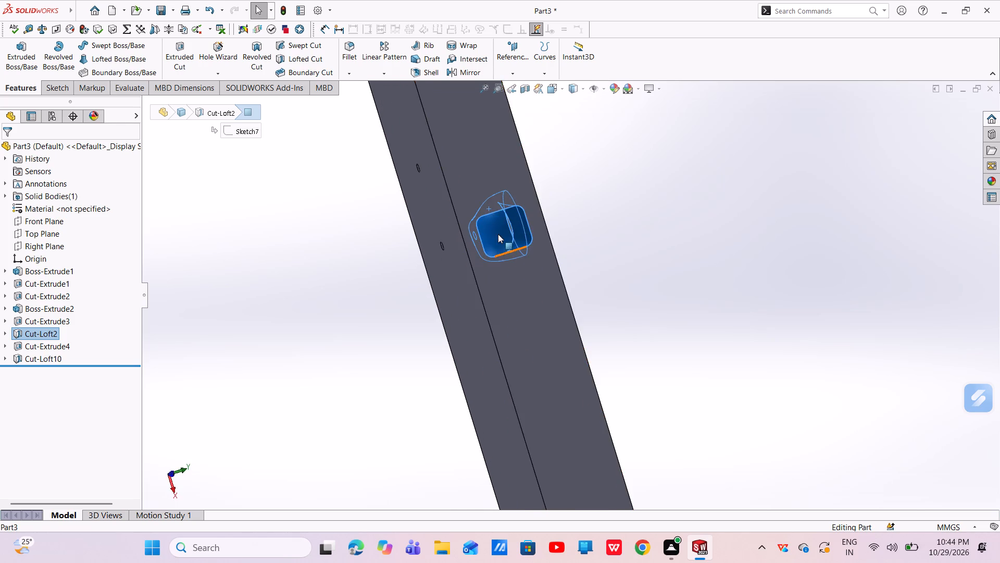
pyautogui.scroll(-4, 498, 234)
pyautogui.middleClick(518, 253)
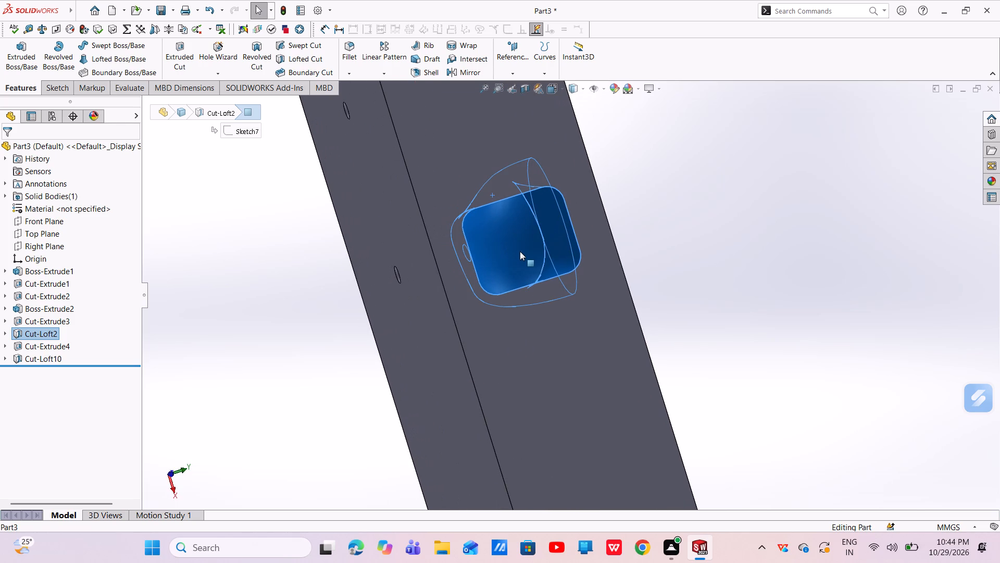
pyautogui.moveTo(561, 267); pyautogui.dragTo(491, 310, button='middle')
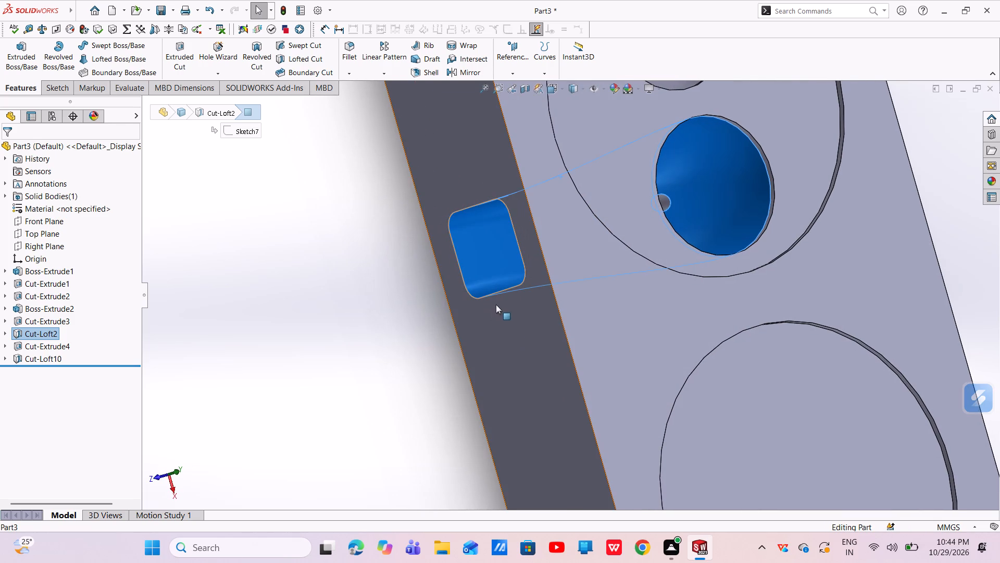
pyautogui.moveTo(558, 295); pyautogui.dragTo(609, 186, button='middle')
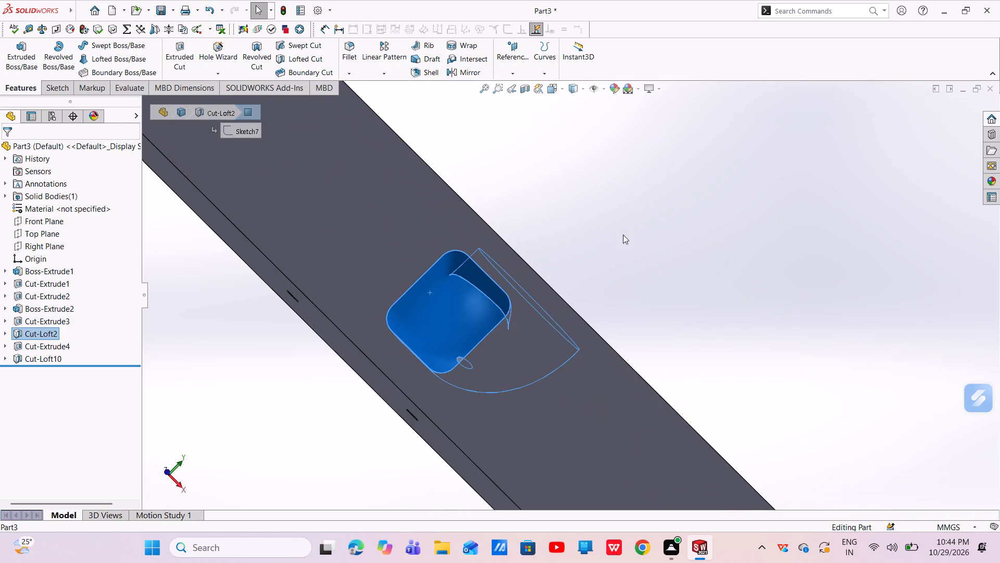
pyautogui.press('Escape')
pyautogui.press('Escape')
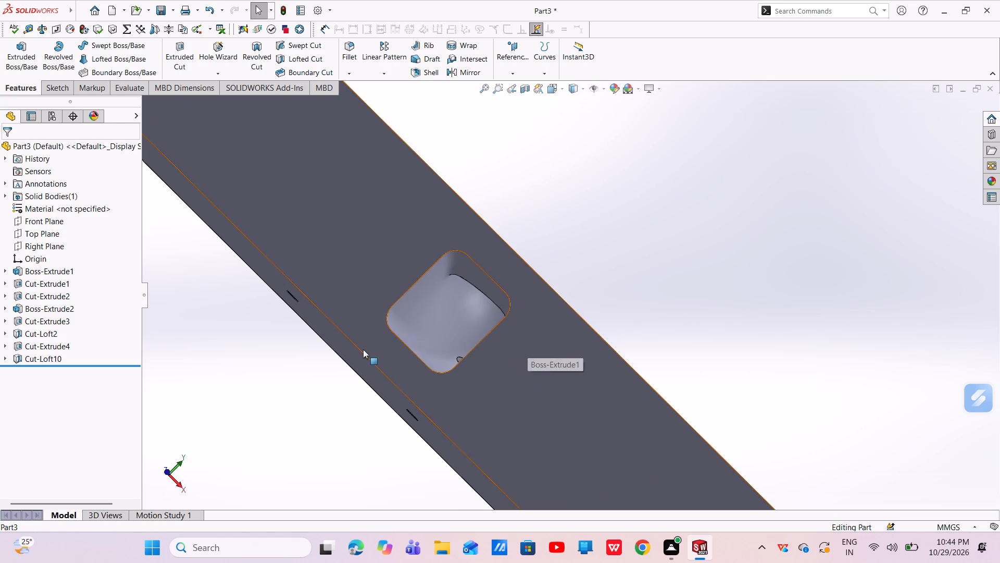
pyautogui.scroll(4, 369, 344)
pyautogui.moveTo(422, 293); pyautogui.dragTo(145, 349, button='middle')
pyautogui.scroll(-3, 330, 331)
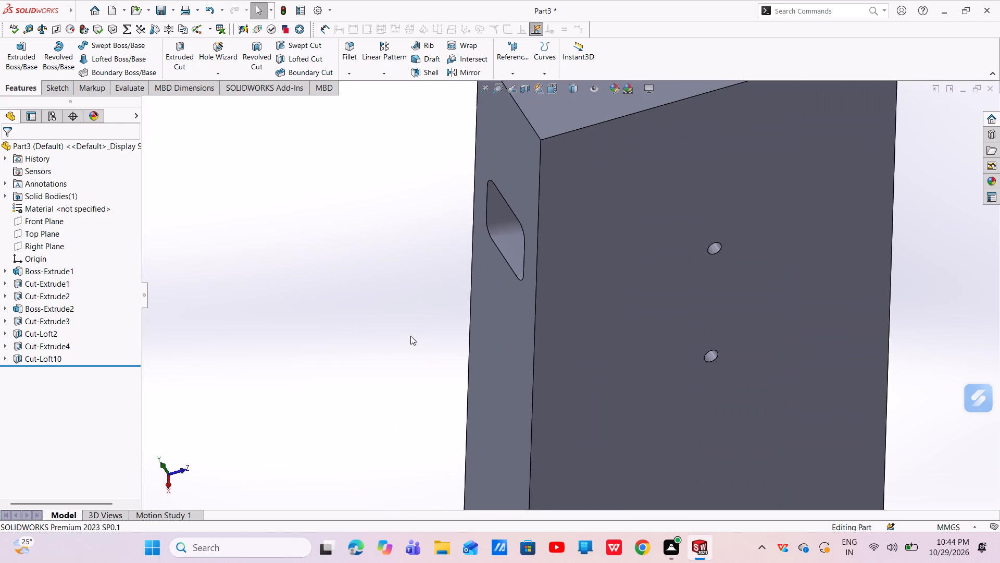
pyautogui.moveTo(482, 326); pyautogui.dragTo(542, 350, button='middle')
pyautogui.scroll(-1, 491, 329)
pyautogui.scroll(3, 572, 323)
pyautogui.moveTo(604, 299); pyautogui.dragTo(620, 278, button='middle')
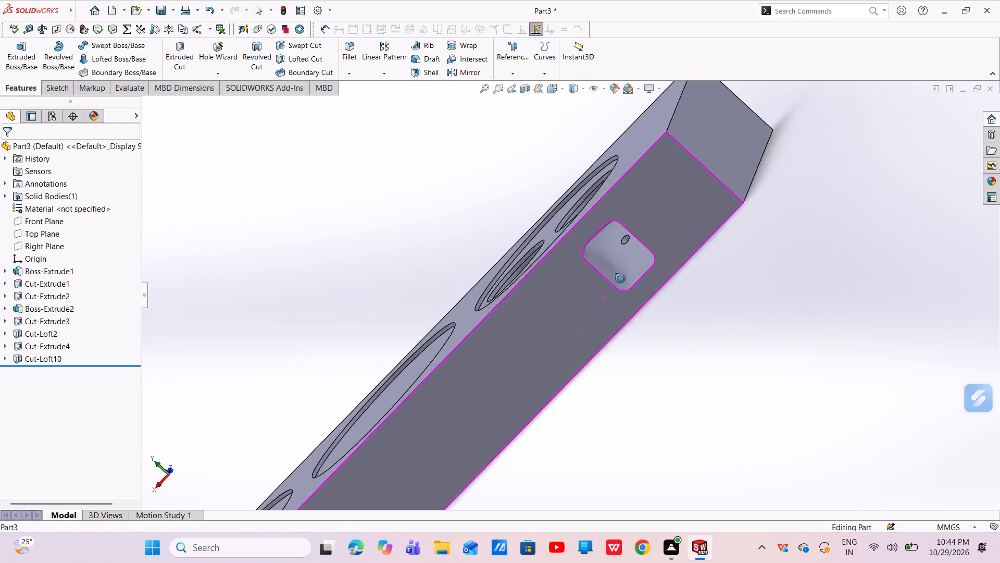
pyautogui.moveTo(620, 278); pyautogui.dragTo(629, 267, button='middle')
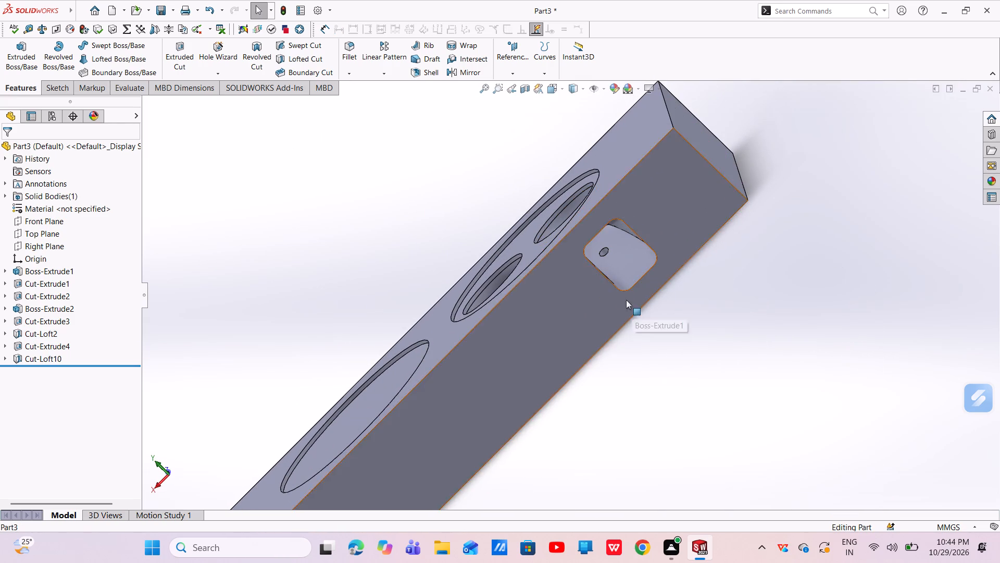
pyautogui.scroll(-5, 614, 268)
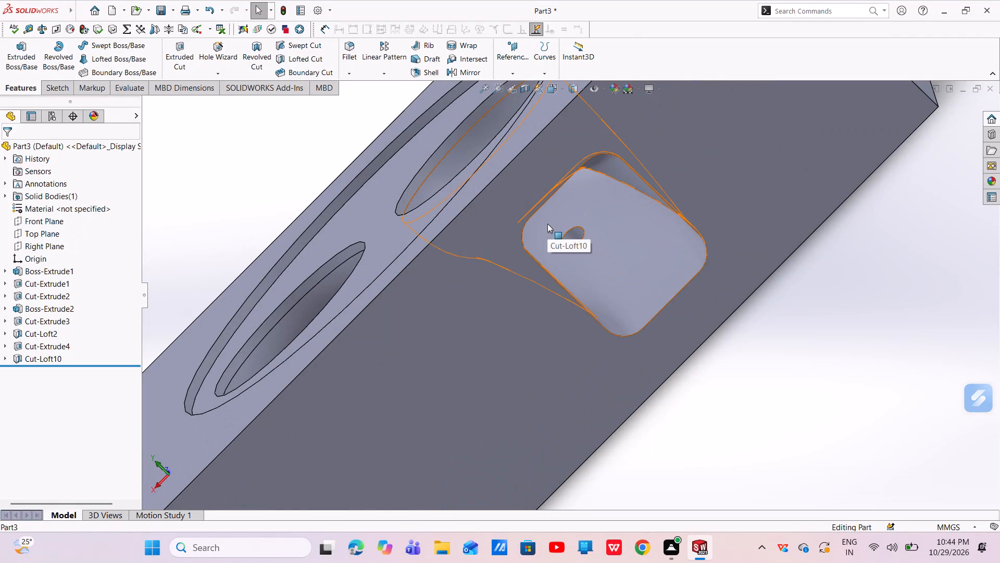
pyautogui.press('Escape')
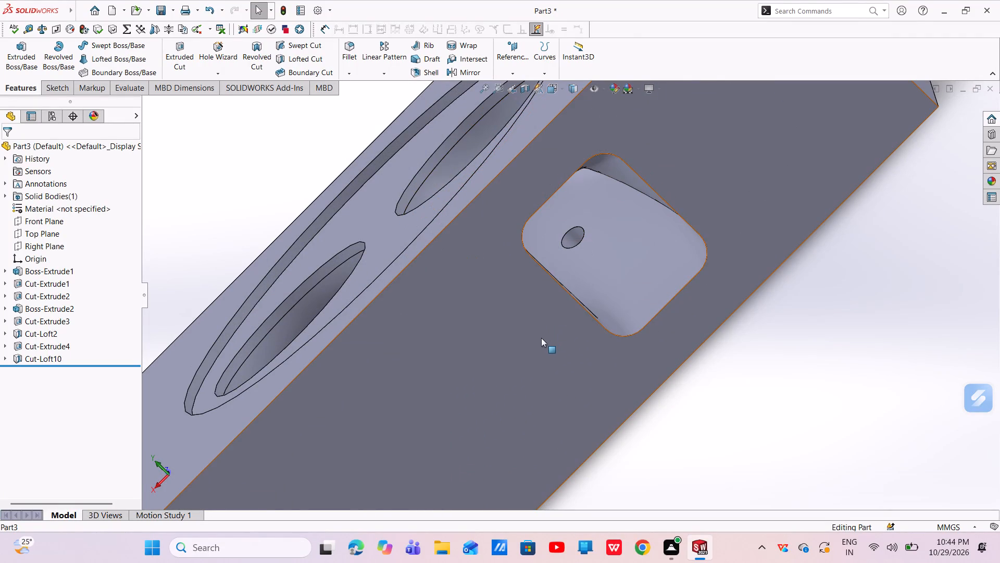
# Undo the recent edits step by step, back to the model state with Cut-Loft3 in place of Cut-Loft10.
pyautogui.hotkey('ctrl', 'z')
pyautogui.hotkey('ctrl', 'z')
pyautogui.hotkey('ctrl', 'z')
pyautogui.hotkey('ctrl', 'z')
pyautogui.hotkey('ctrl', 'z')
pyautogui.hotkey('ctrl', 'z')
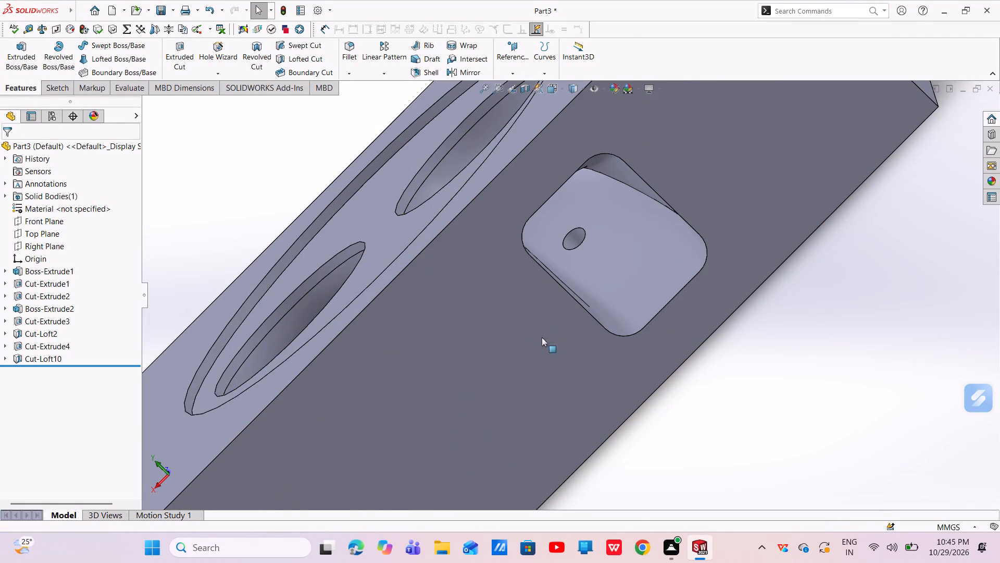
pyautogui.hotkey('ctrl', 'z')
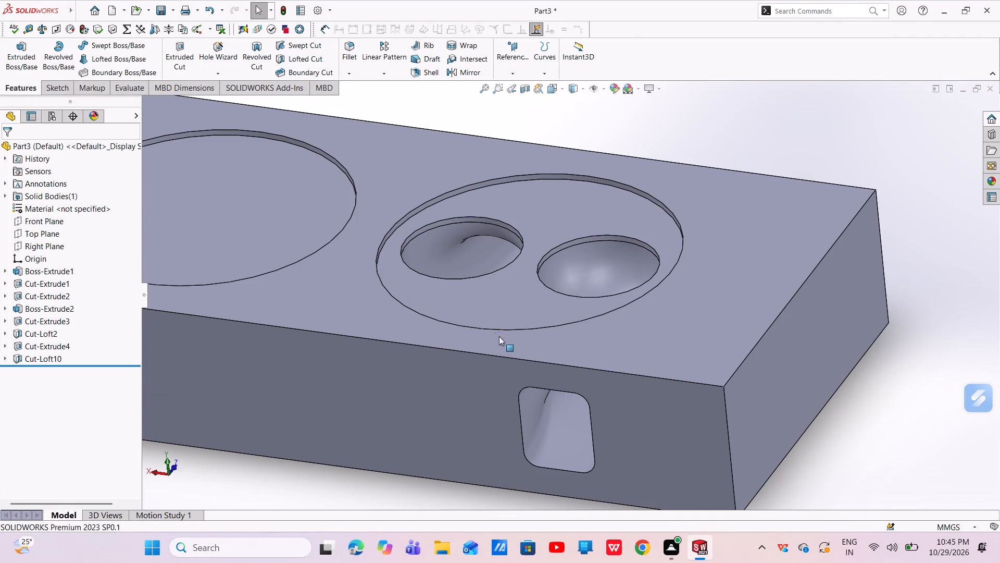
pyautogui.hotkey('ctrl', 'z')
# Delete the two lofted cuts, Cut-Loft3 and Cut-Loft2, without their absorbed sketches.
pyautogui.click(24, 359)
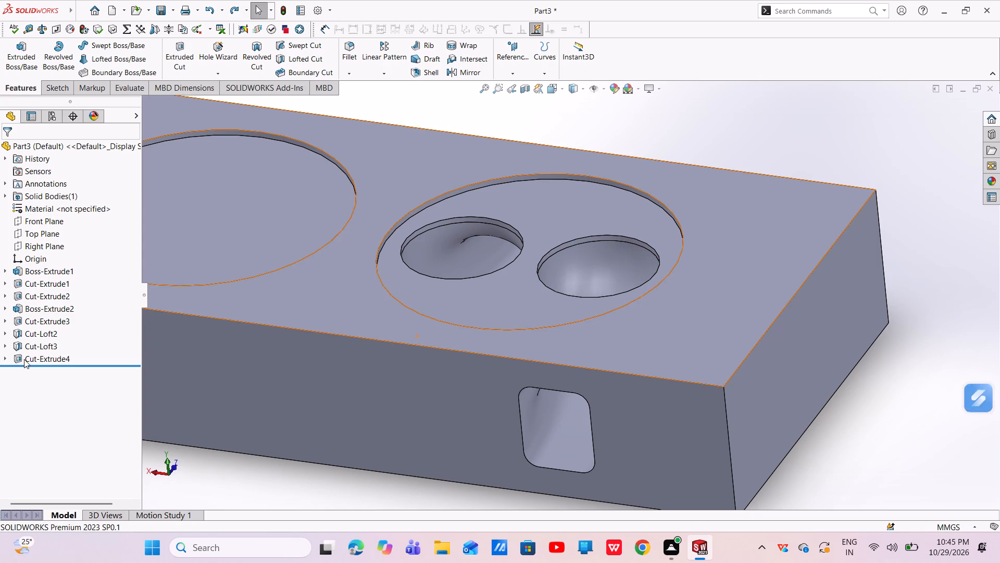
pyautogui.click(18, 346)
pyautogui.rightClick(18, 346)
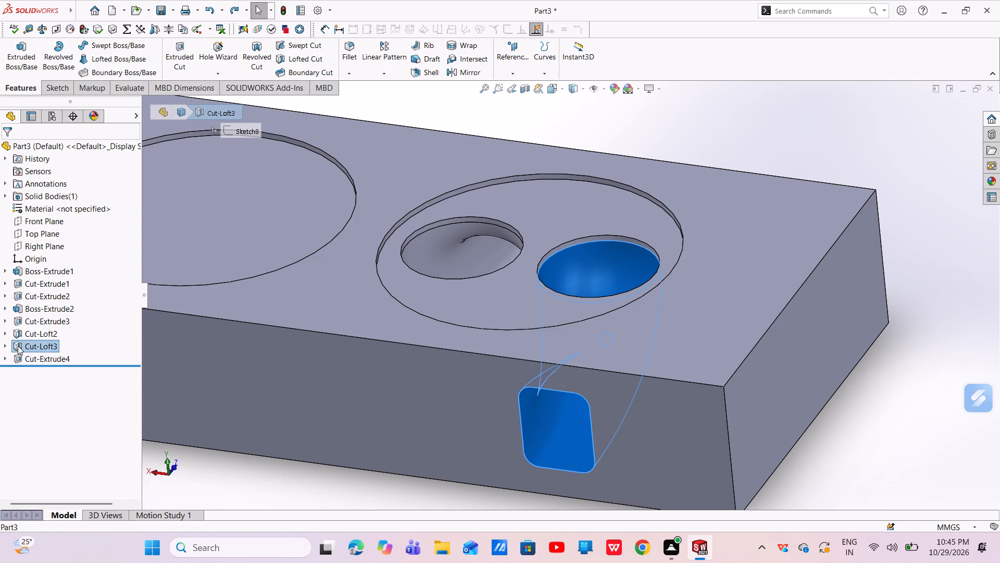
pyautogui.click(47, 380)
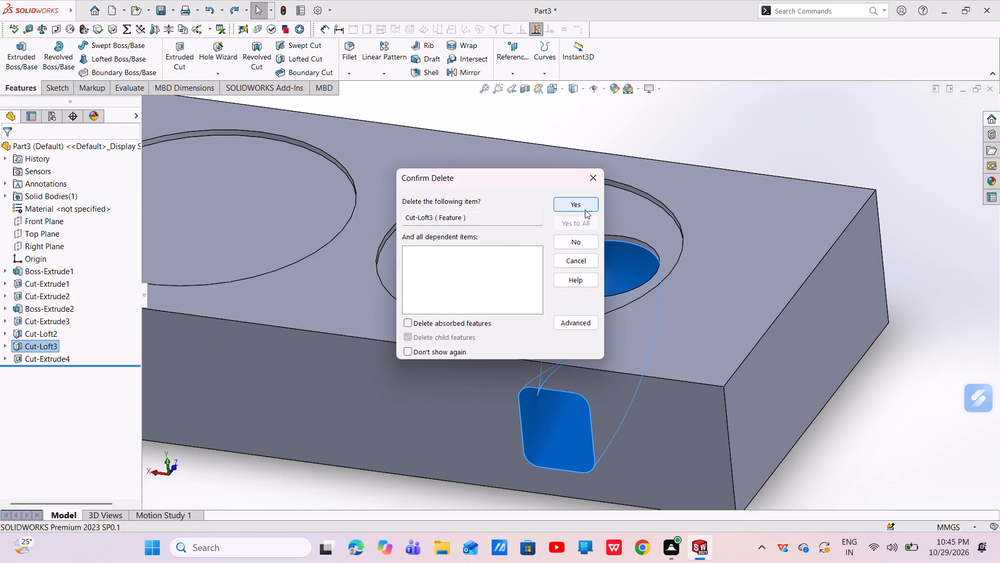
pyautogui.click(585, 209)
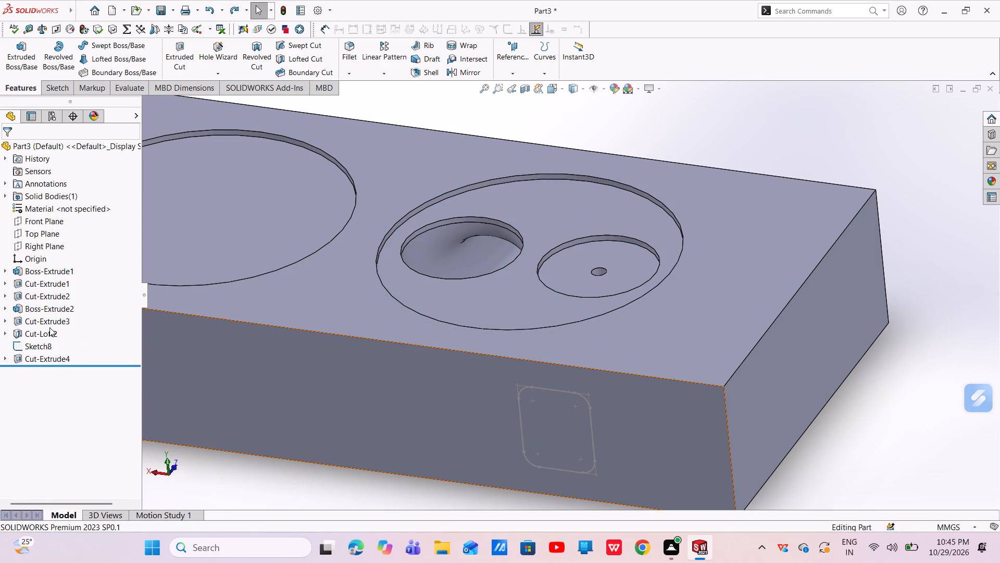
pyautogui.click(36, 336)
pyautogui.rightClick(36, 336)
pyautogui.click(72, 383)
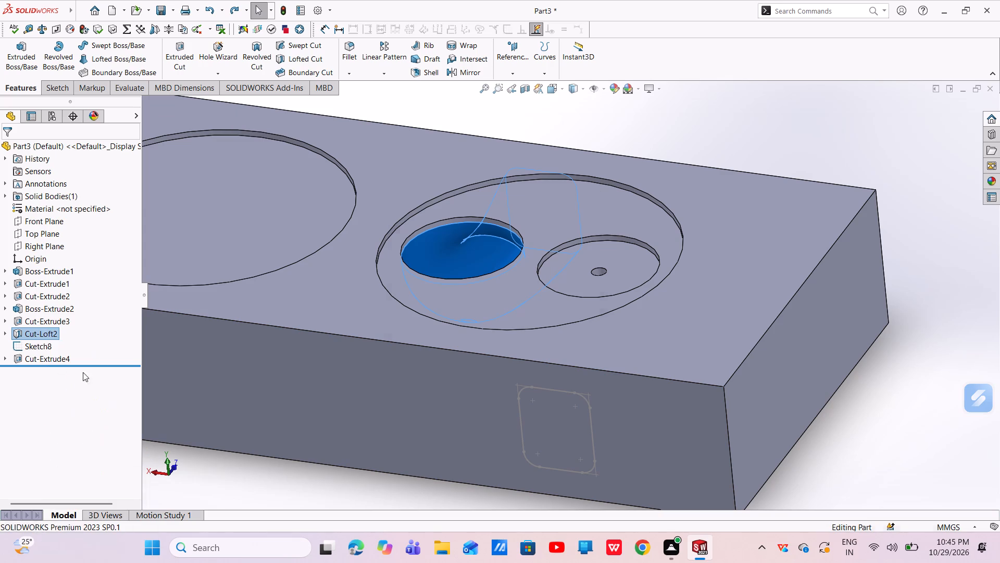
pyautogui.click(581, 207)
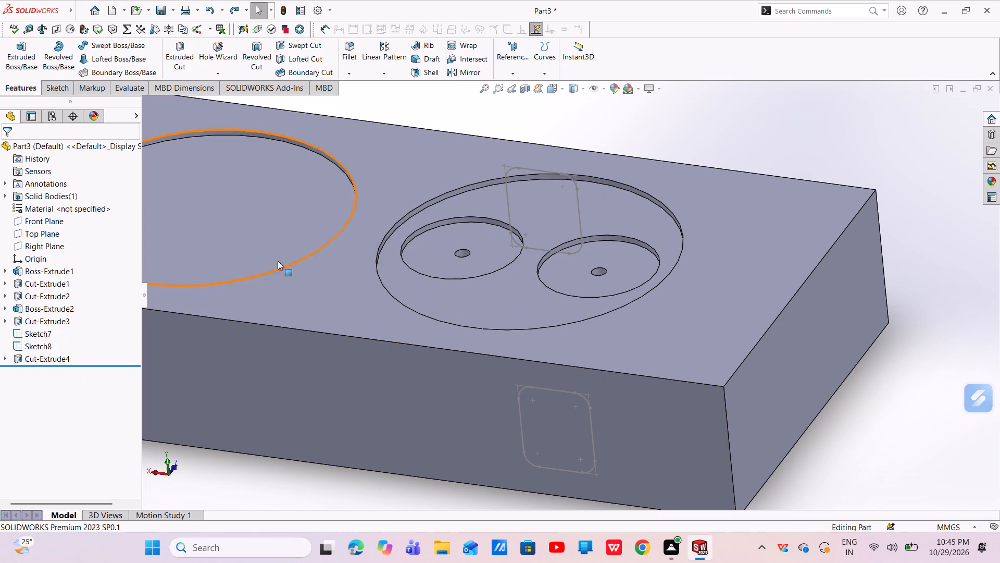
# Delete the rounded-rectangle Sketch8 on the block's side face and the feature Cut-Extrude3.
pyautogui.click(33, 345)
pyautogui.rightClick(33, 345)
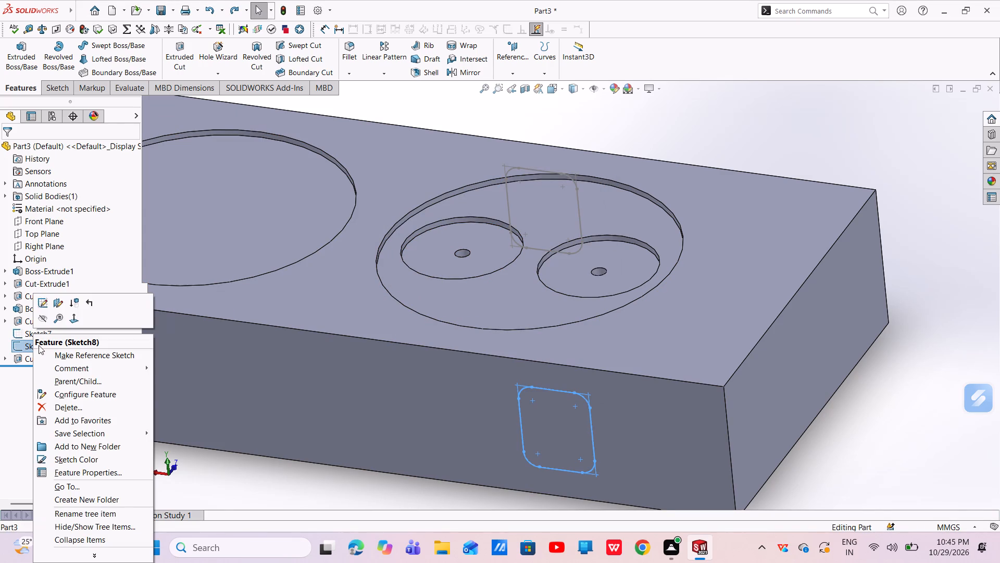
pyautogui.click(55, 409)
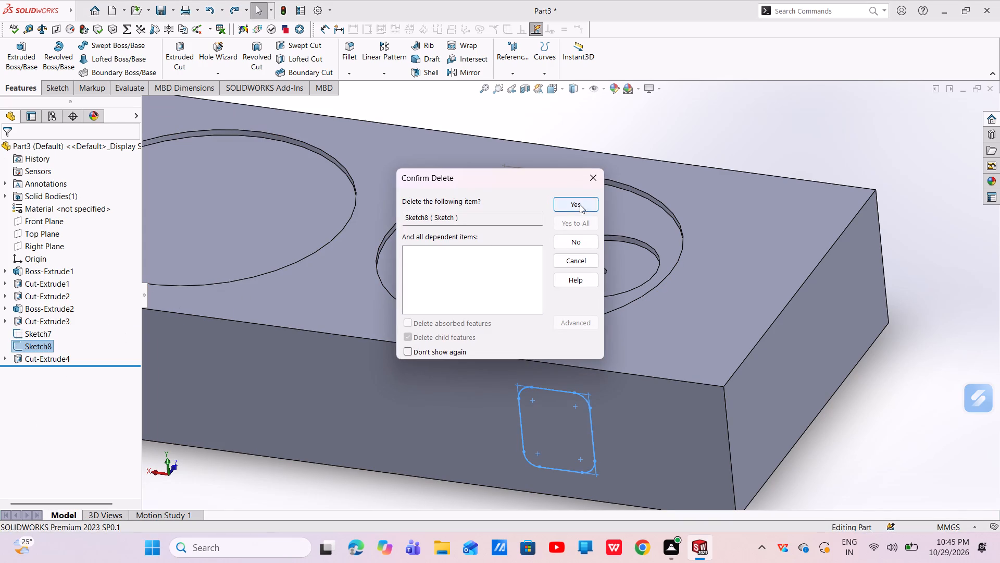
pyautogui.click(581, 204)
pyautogui.click(64, 323)
pyautogui.rightClick(64, 323)
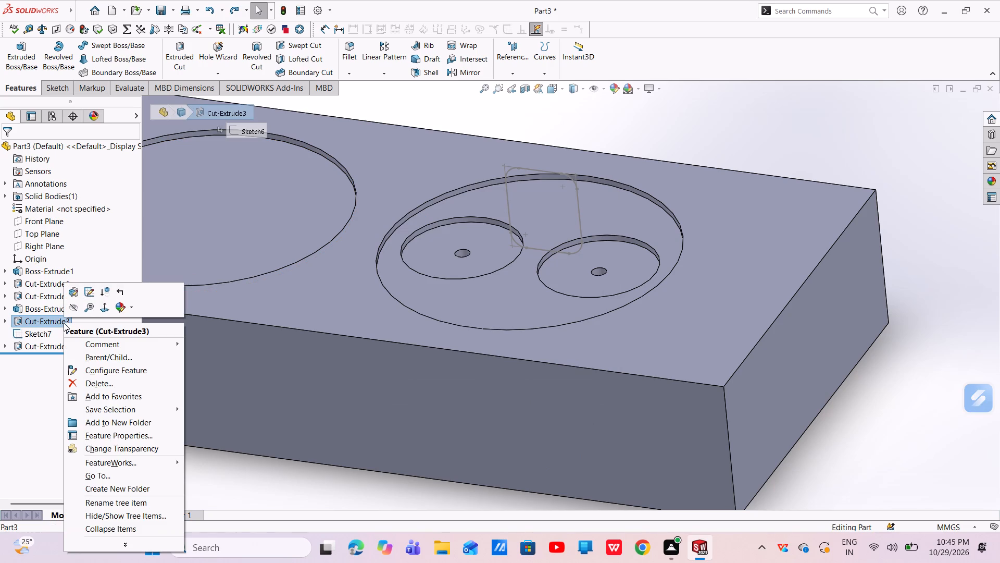
pyautogui.click(92, 382)
pyautogui.click(564, 204)
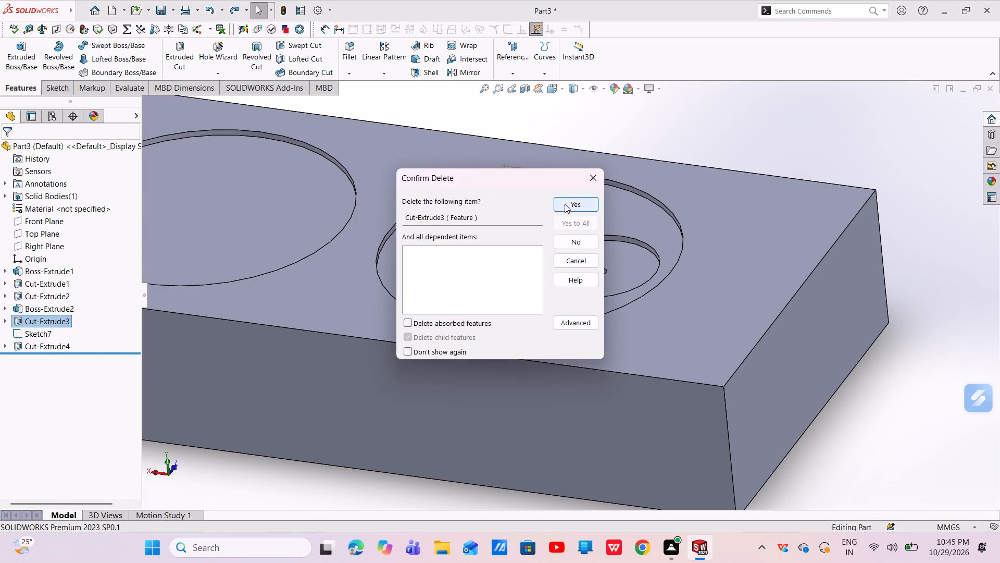
# Delete the leftover sketches Sketch7 and Sketch6.
pyautogui.click(40, 326)
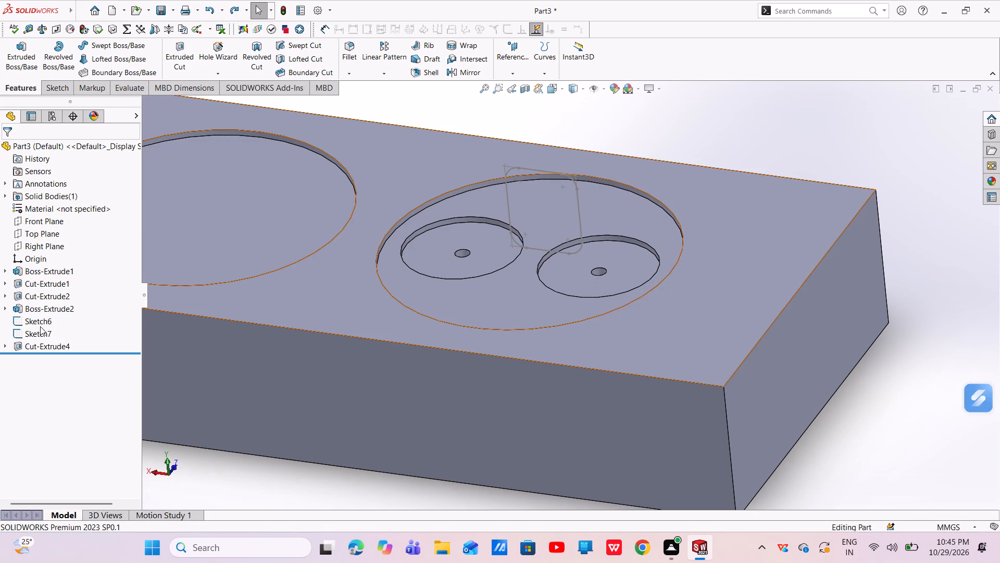
pyautogui.click(37, 333)
pyautogui.rightClick(36, 331)
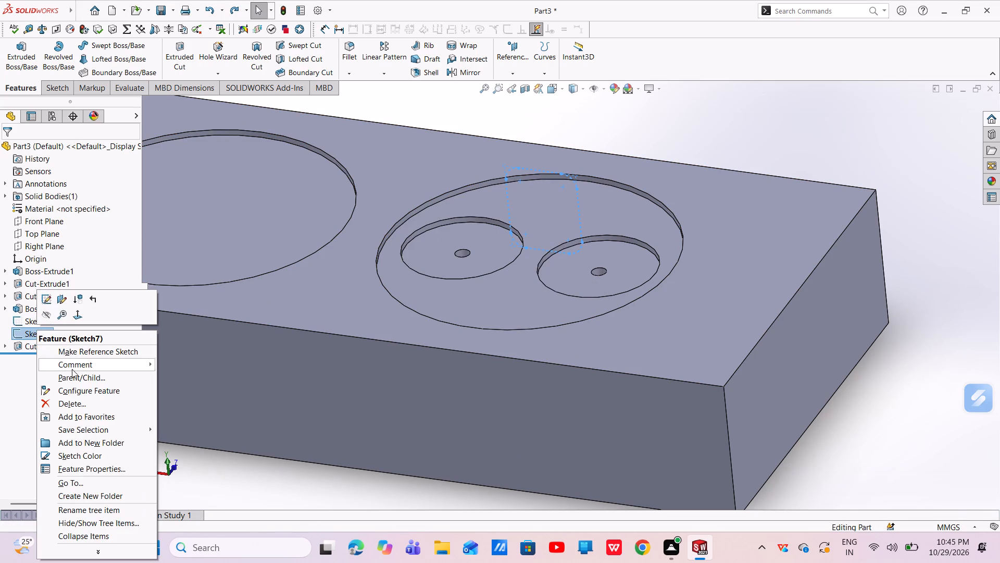
pyautogui.click(66, 405)
pyautogui.click(574, 202)
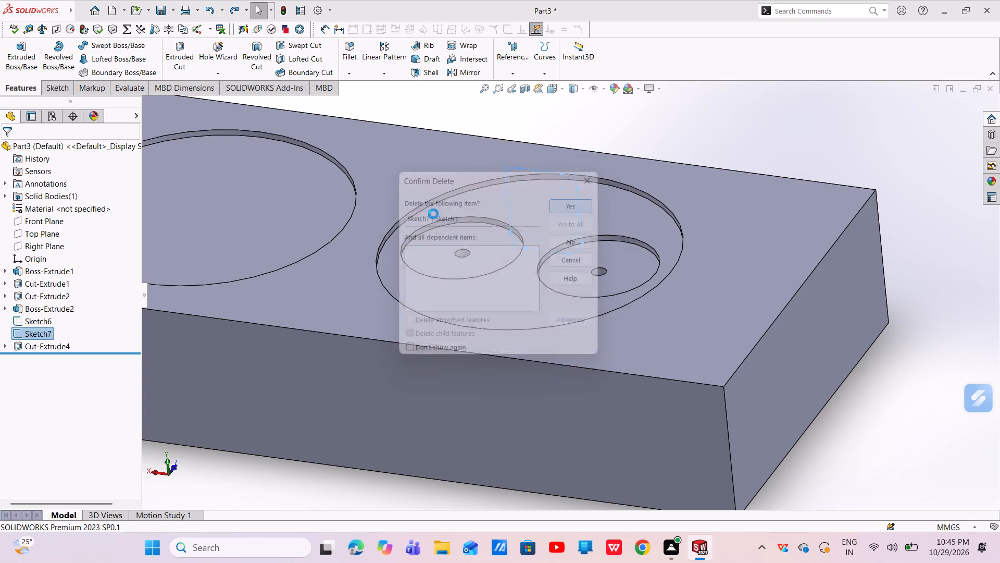
pyautogui.click(49, 320)
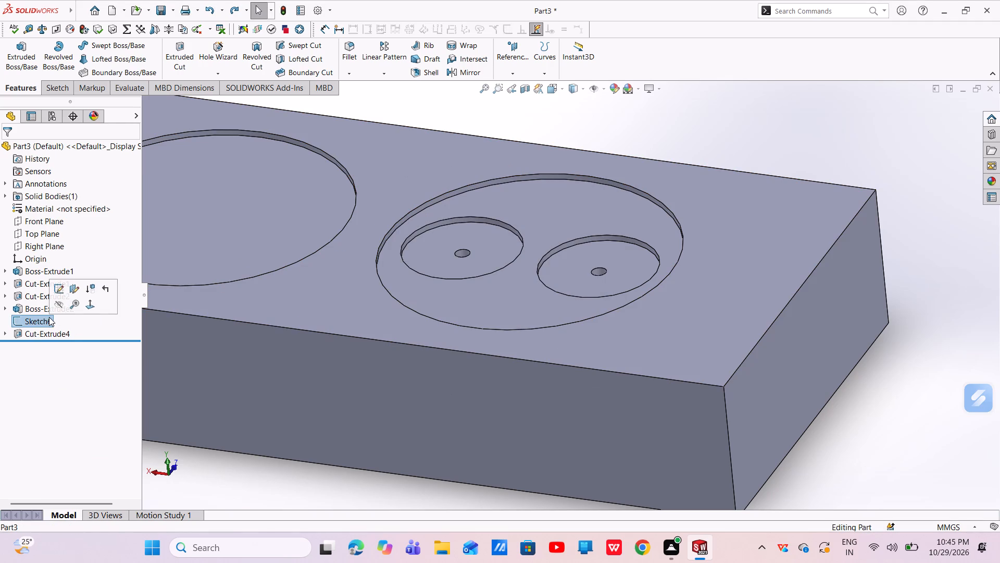
pyautogui.click(39, 313)
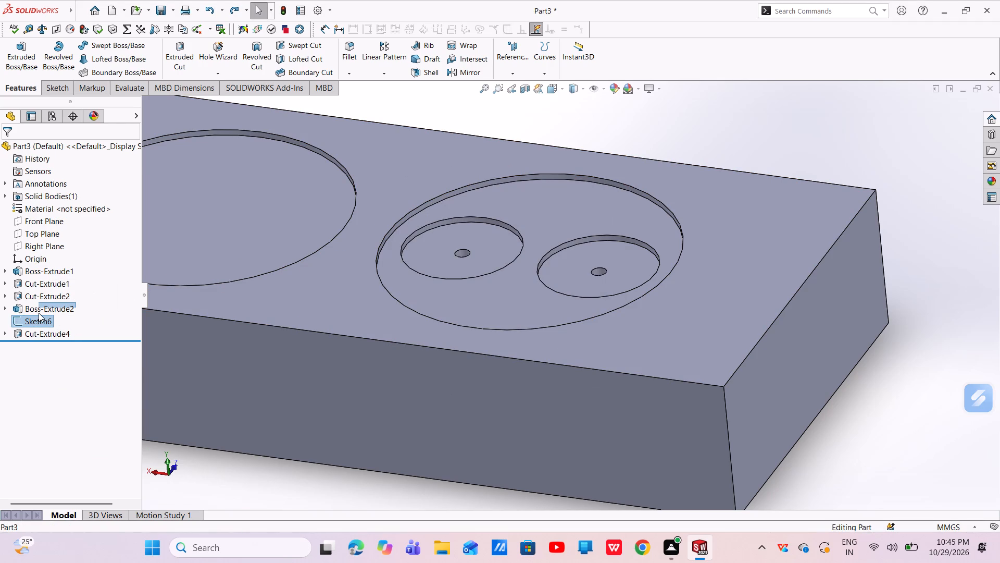
pyautogui.click(32, 322)
pyautogui.rightClick(32, 322)
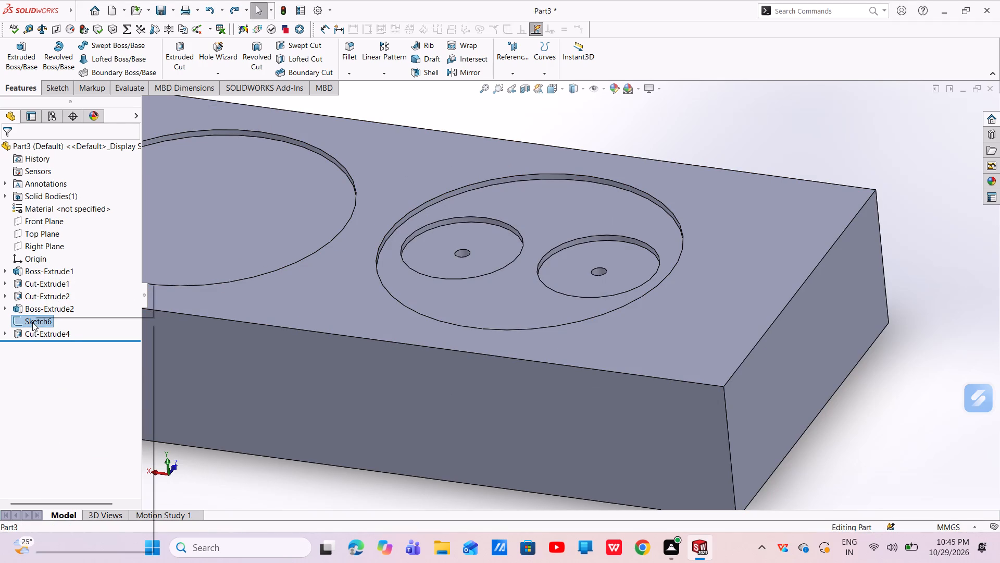
pyautogui.click(45, 396)
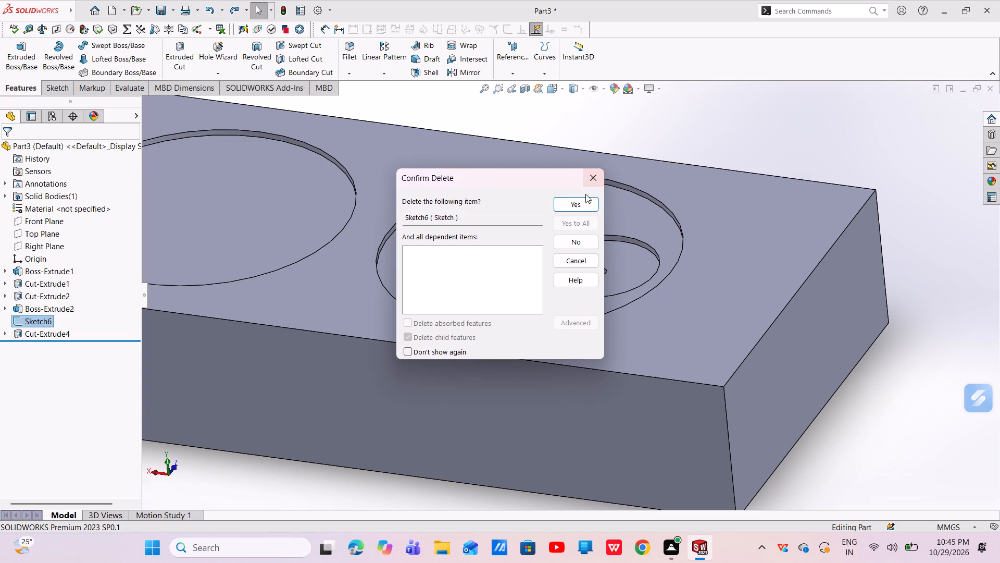
pyautogui.click(568, 203)
# Delete Cut-Extrude4, the two small holes inside the circular recesses, along with its leftover Sketch9.
pyautogui.click(67, 320)
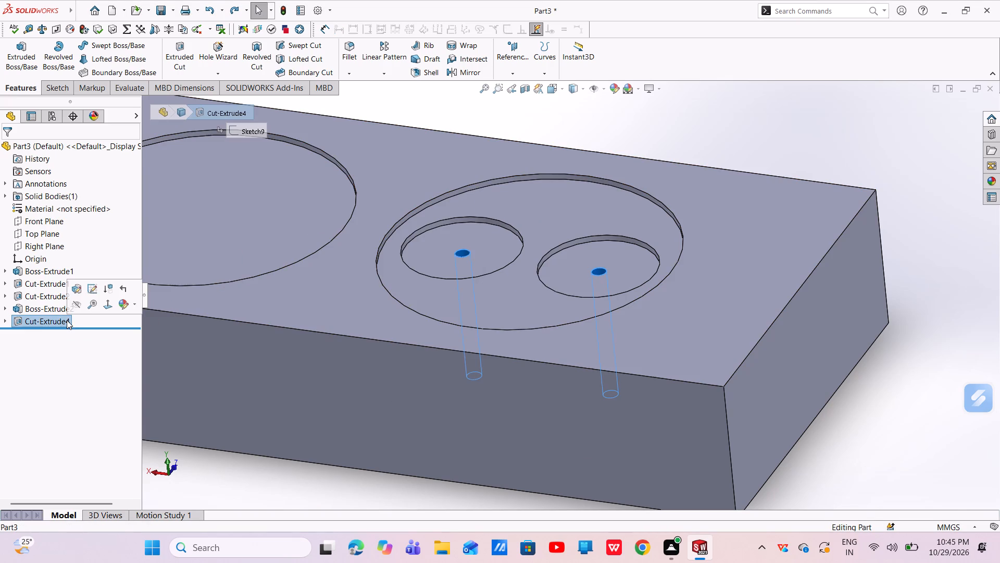
pyautogui.rightClick(67, 320)
pyautogui.click(82, 380)
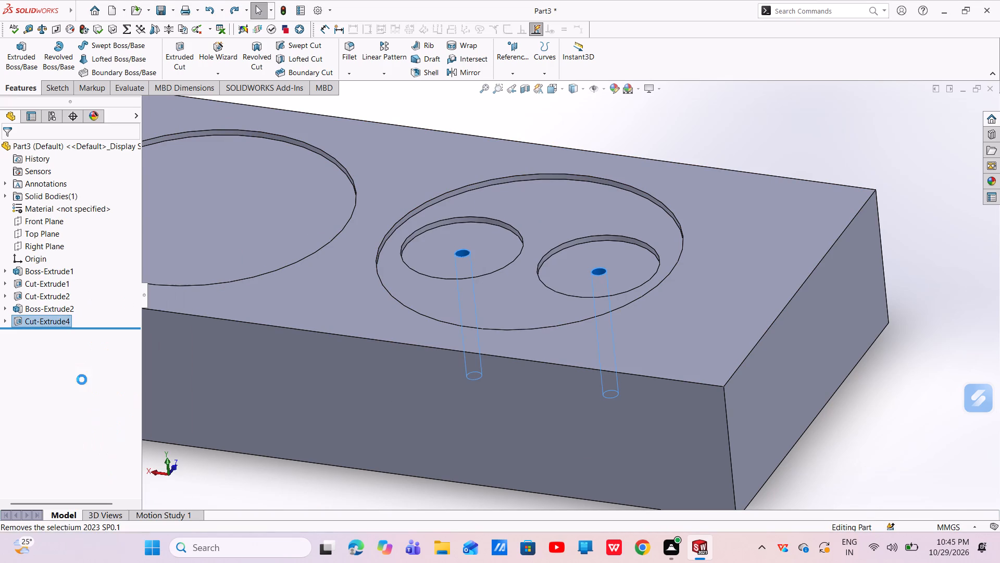
pyautogui.click(586, 202)
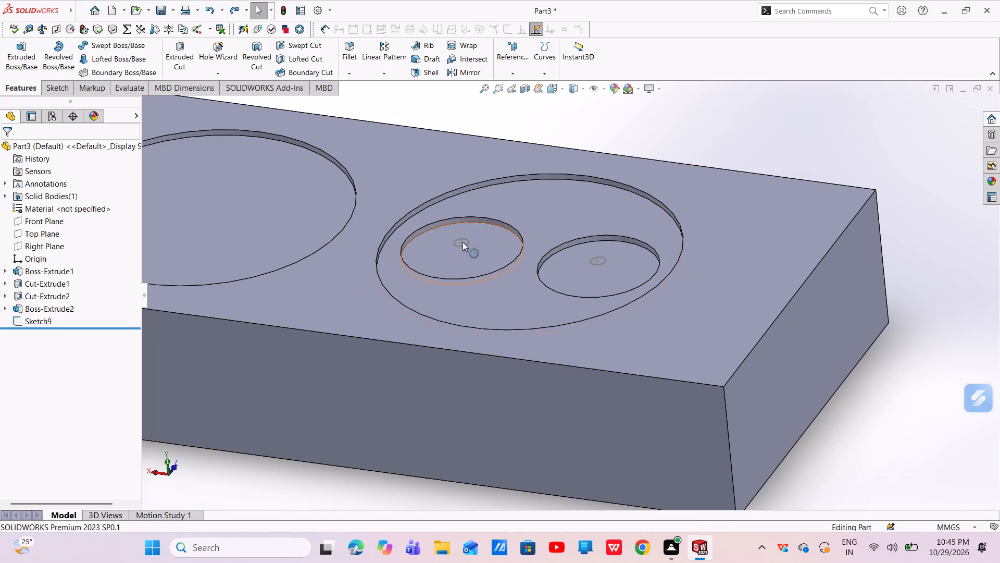
pyautogui.click(44, 324)
pyautogui.rightClick(44, 324)
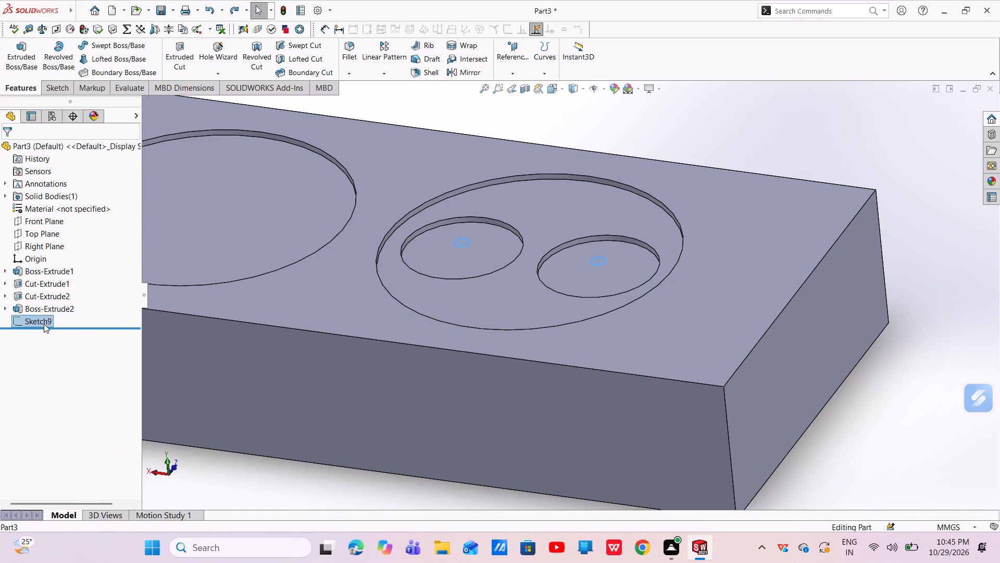
pyautogui.click(66, 393)
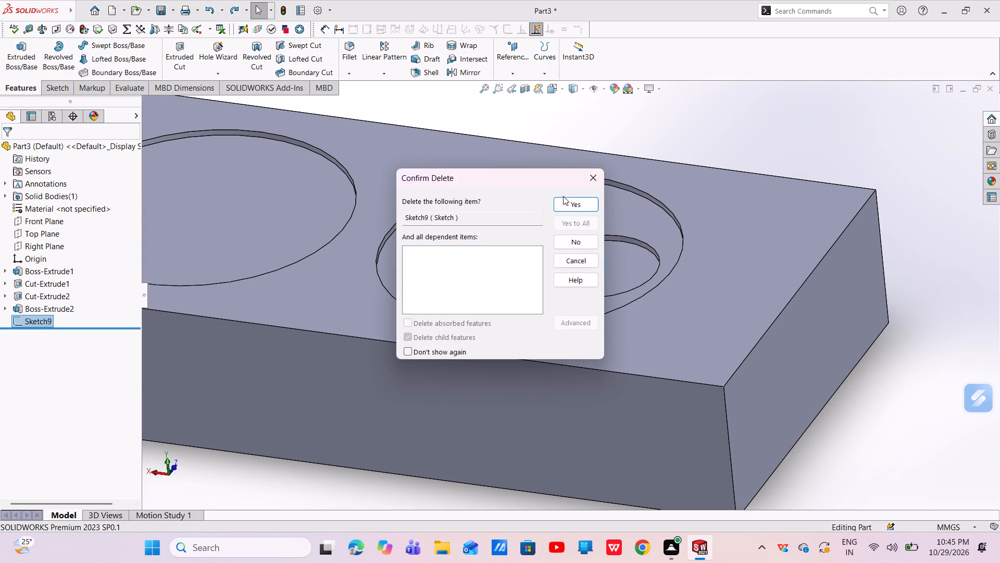
pyautogui.click(573, 209)
# Inspect the stripped-down block and check which geometry belongs to Cut-Extrude2 and Boss-Extrude2.
pyautogui.scroll(3, 543, 208)
pyautogui.moveTo(438, 216); pyautogui.dragTo(478, 259, button='middle')
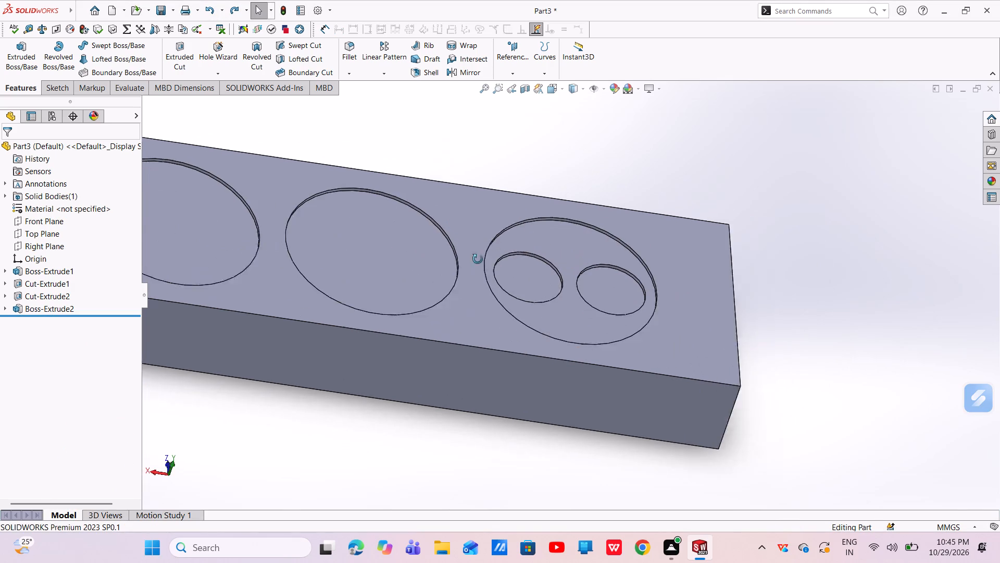
pyautogui.moveTo(478, 259); pyautogui.dragTo(487, 272, button='middle')
pyautogui.scroll(4, 314, 216)
pyautogui.scroll(-4, 470, 255)
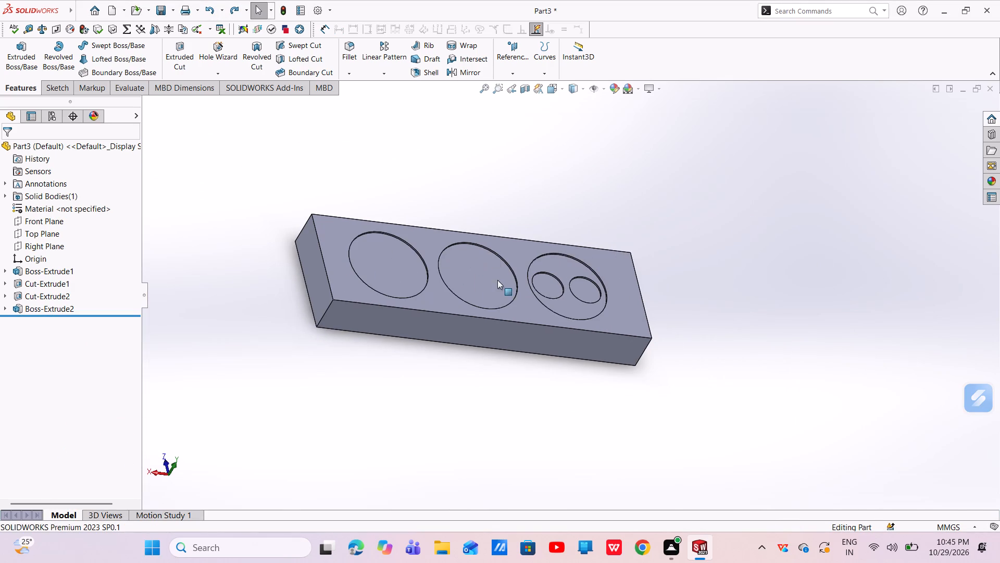
pyautogui.scroll(-2, 495, 278)
pyautogui.moveTo(565, 286); pyautogui.dragTo(529, 262, button='middle')
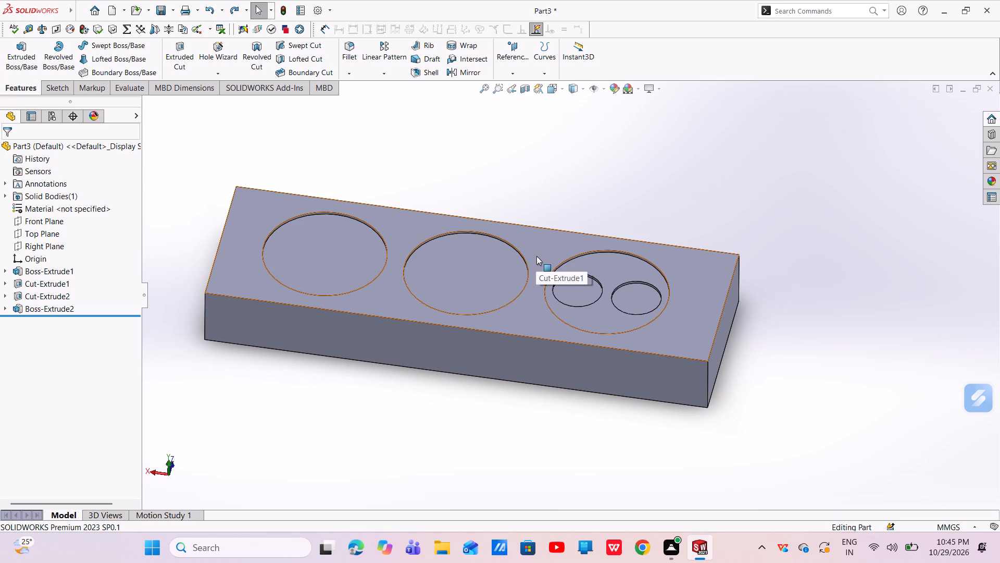
pyautogui.click(64, 293)
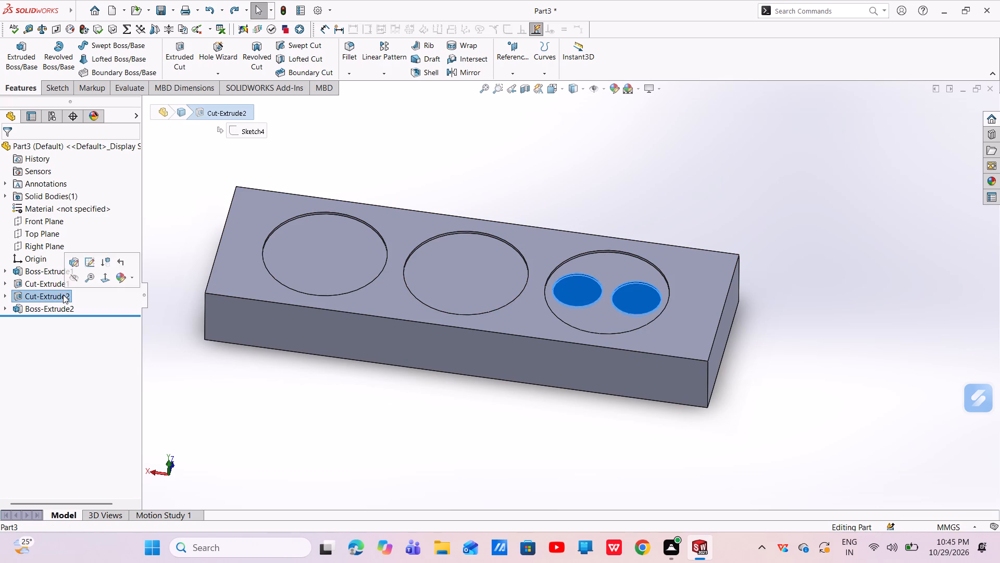
pyautogui.click(54, 314)
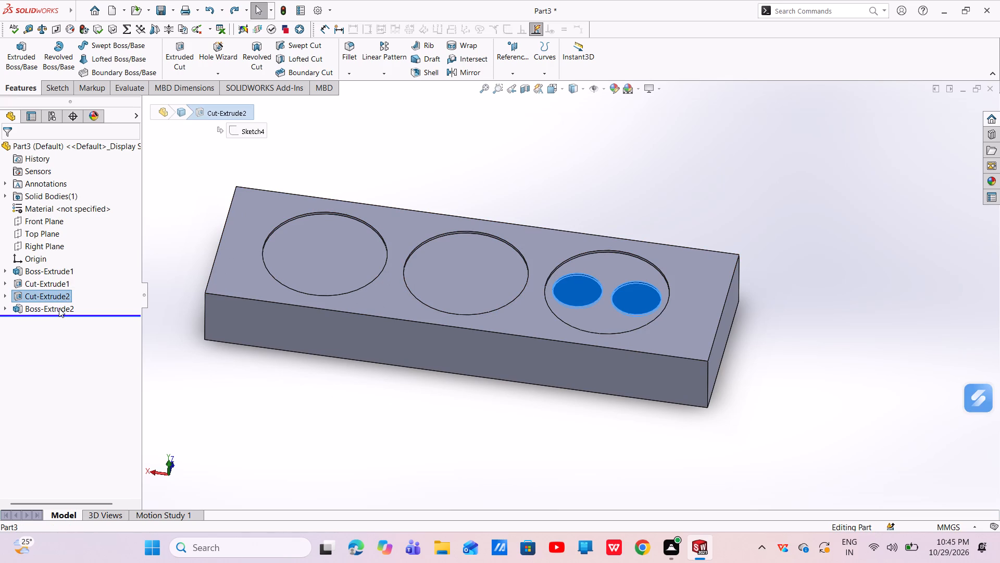
pyautogui.click(59, 308)
pyautogui.click(170, 219)
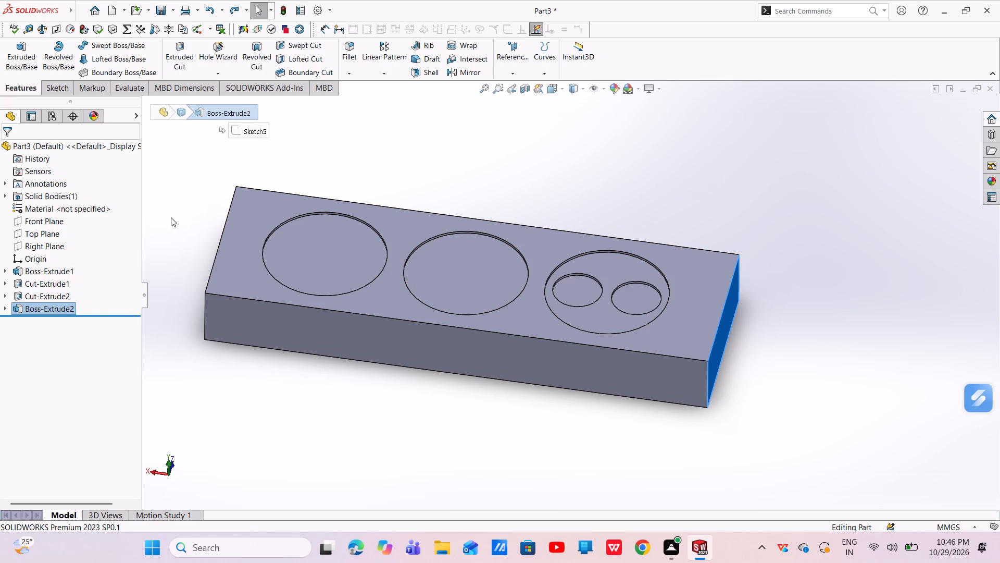
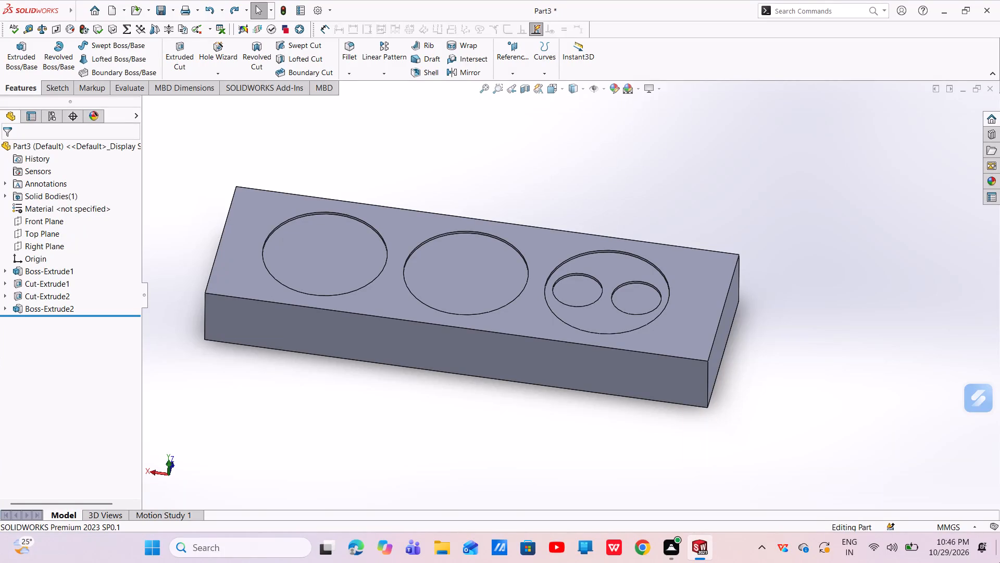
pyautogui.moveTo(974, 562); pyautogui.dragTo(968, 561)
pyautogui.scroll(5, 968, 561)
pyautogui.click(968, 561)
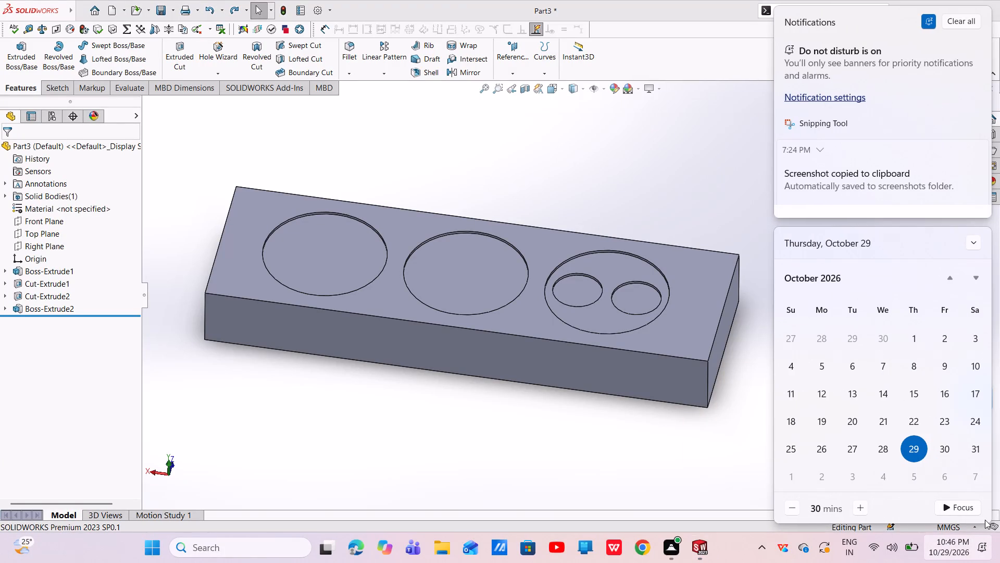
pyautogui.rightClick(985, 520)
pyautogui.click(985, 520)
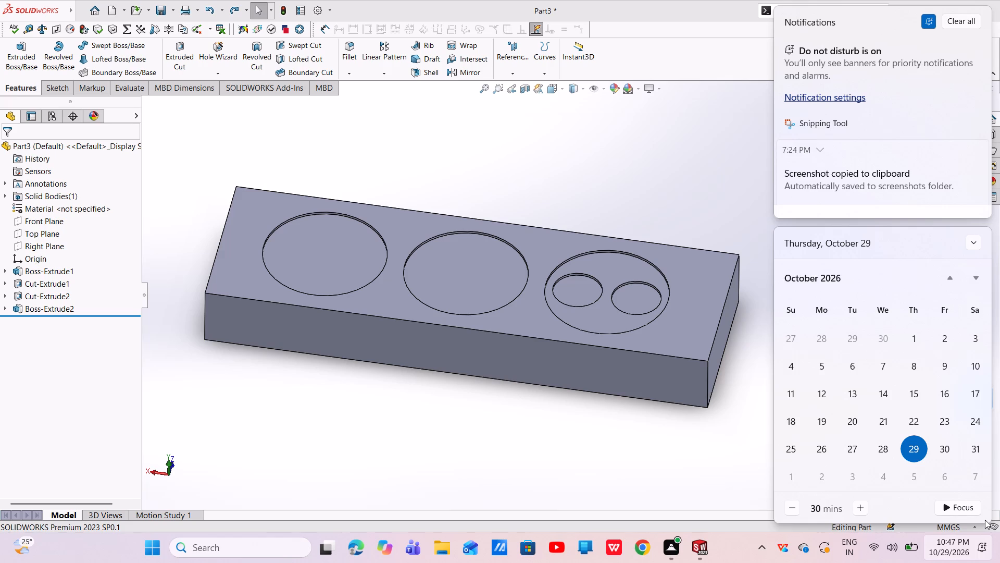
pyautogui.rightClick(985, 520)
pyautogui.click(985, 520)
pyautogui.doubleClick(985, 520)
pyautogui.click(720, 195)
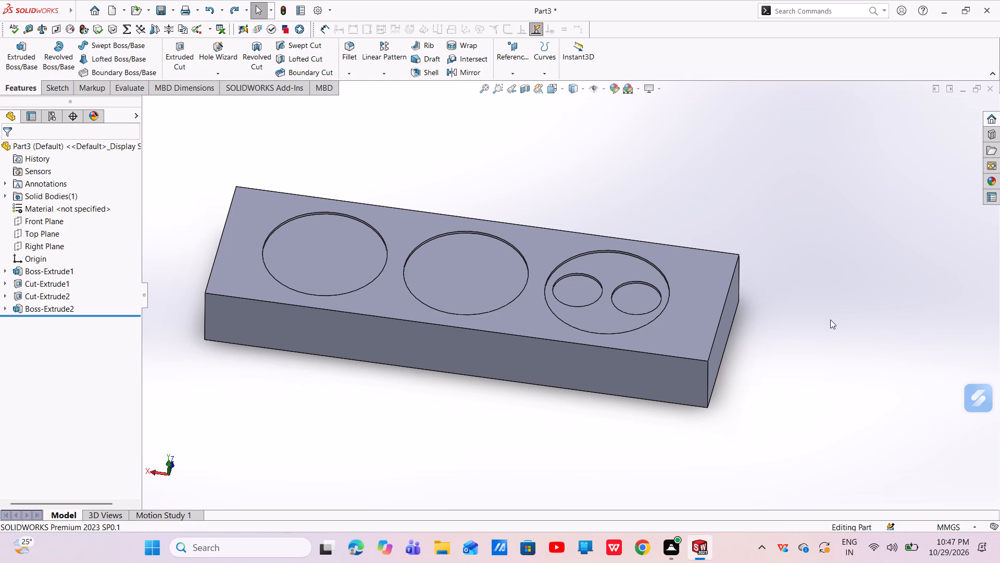
# Sketch a corner rectangle about 46 by 28 mm on the block's long side face, towards the end with the two small pockets.
pyautogui.moveTo(662, 382); pyautogui.dragTo(881, 498, button='middle')
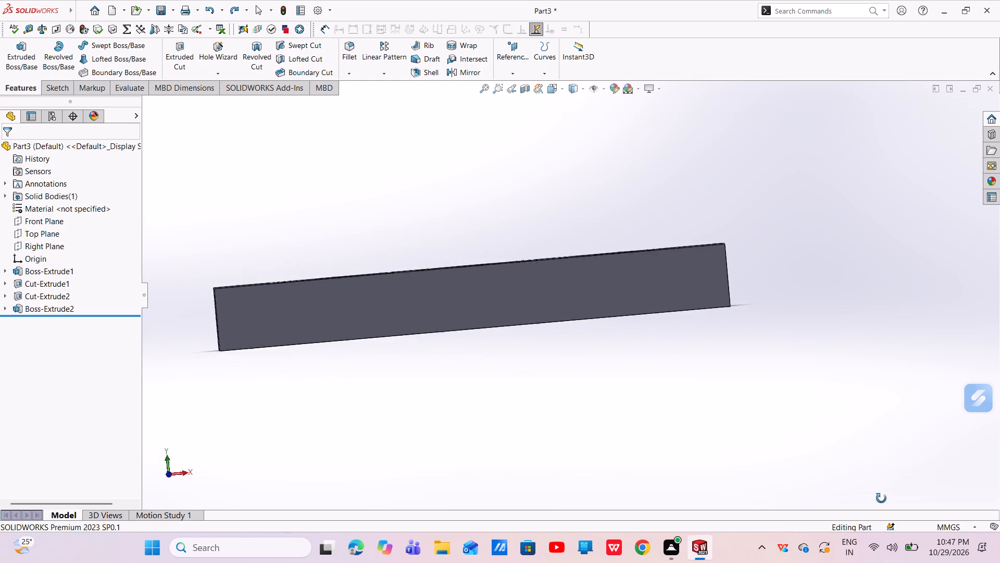
pyautogui.moveTo(881, 498); pyautogui.dragTo(883, 508, button='middle')
pyautogui.click(431, 319)
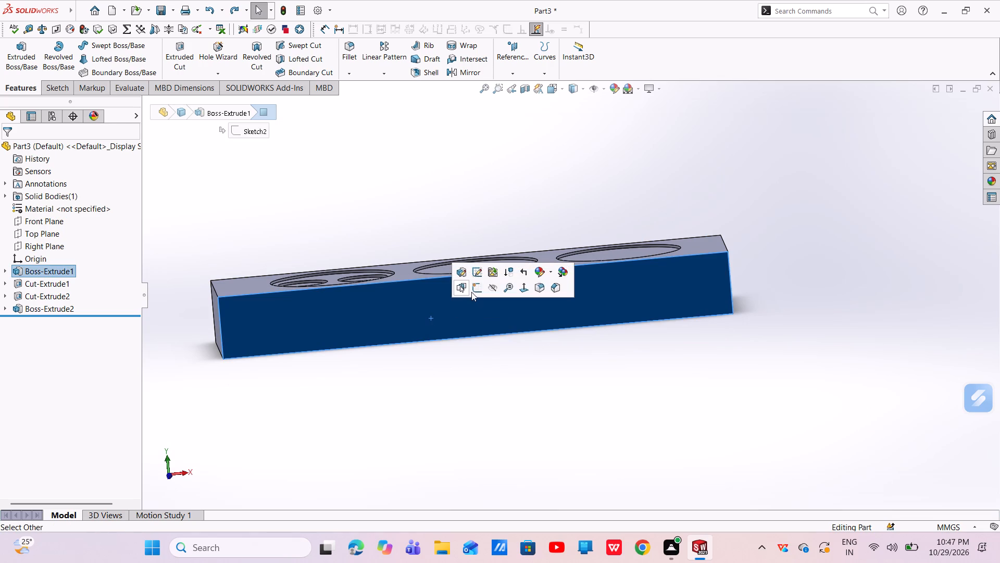
pyautogui.click(472, 292)
pyautogui.scroll(-1, 487, 297)
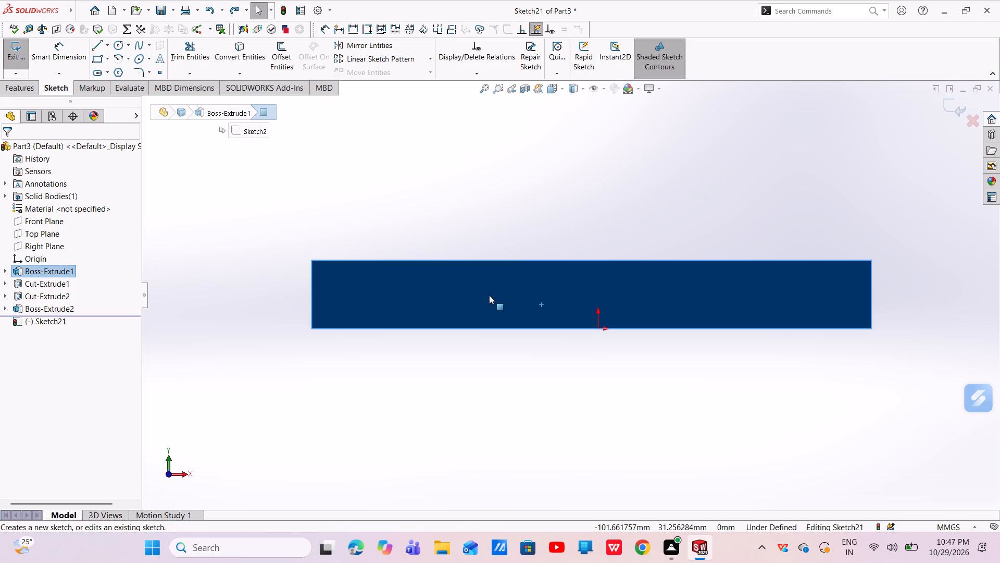
pyautogui.click(99, 64)
pyautogui.click(385, 284)
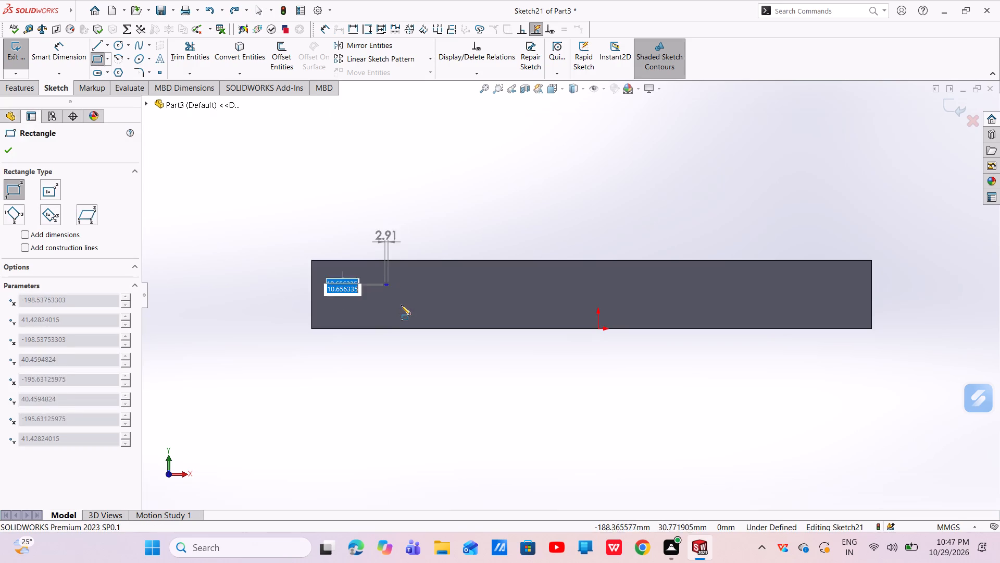
pyautogui.click(434, 314)
pyautogui.rightClick(434, 314)
pyautogui.click(456, 322)
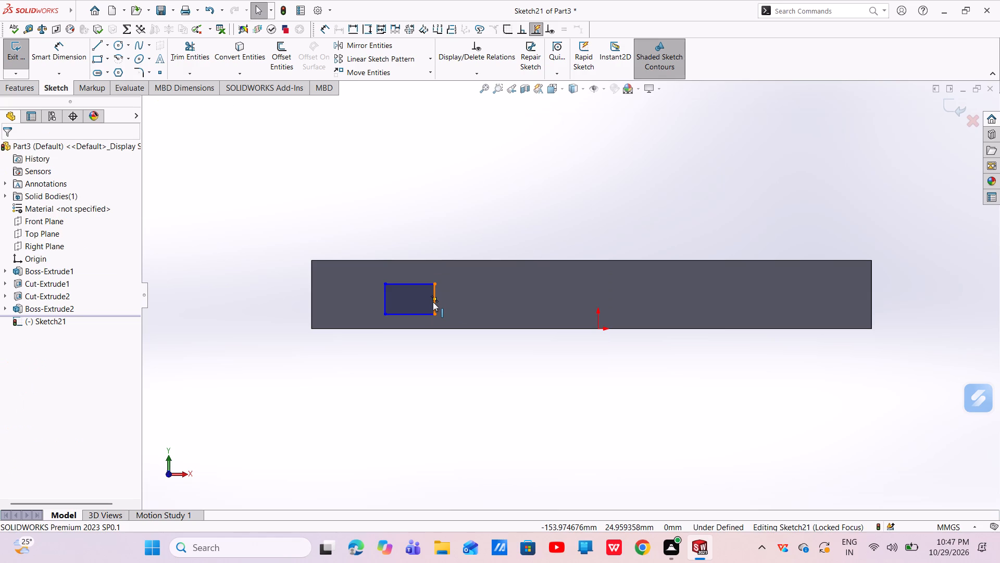
# Dimension the rectangle to 31.75 mm wide and 38.1 mm high.
pyautogui.click(55, 57)
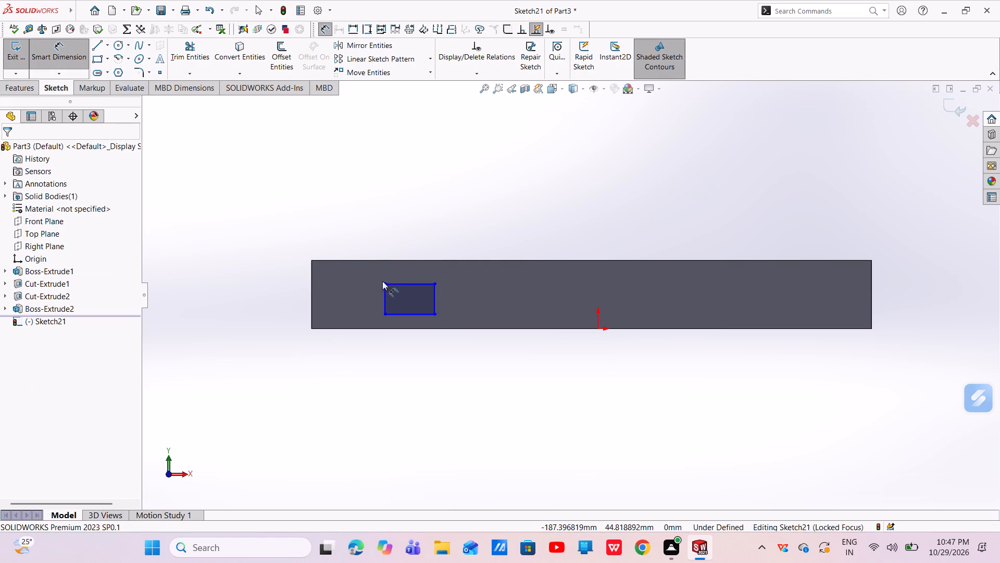
pyautogui.click(401, 281)
pyautogui.click(417, 191)
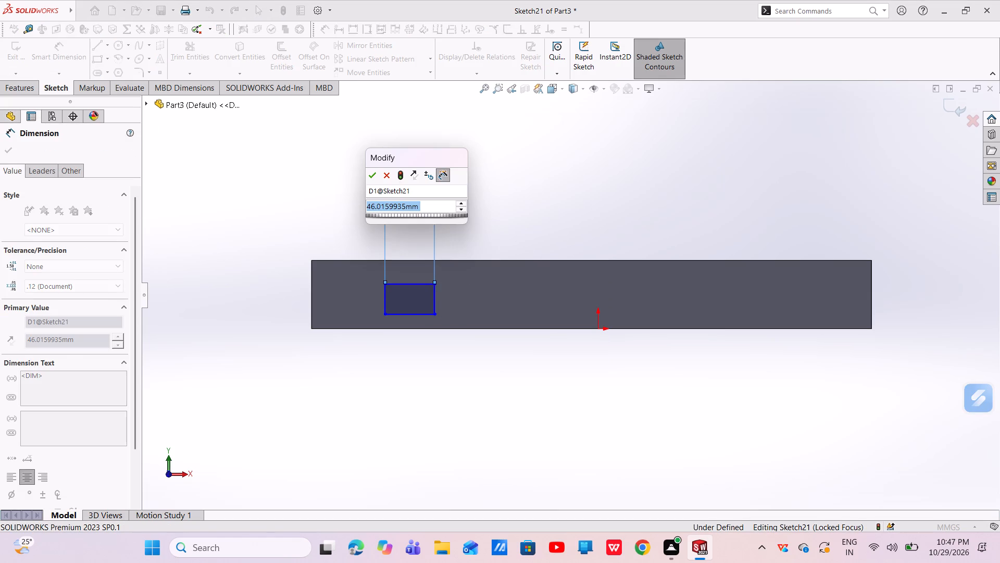
pyautogui.press('BackSpace')
pyautogui.press('3')
pyautogui.write('1.7')
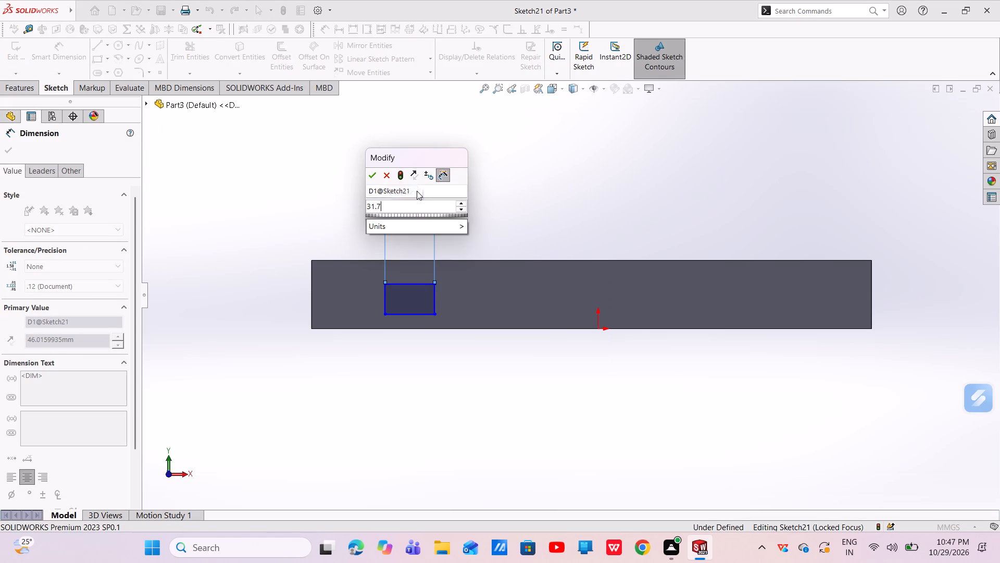
pyautogui.press('5')
pyautogui.press('Return')
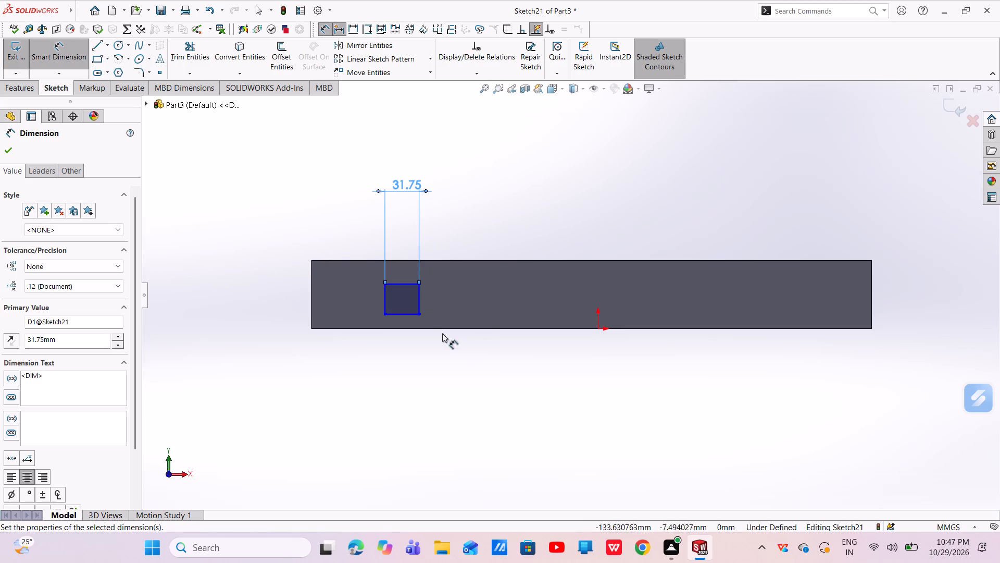
pyautogui.scroll(-4, 431, 330)
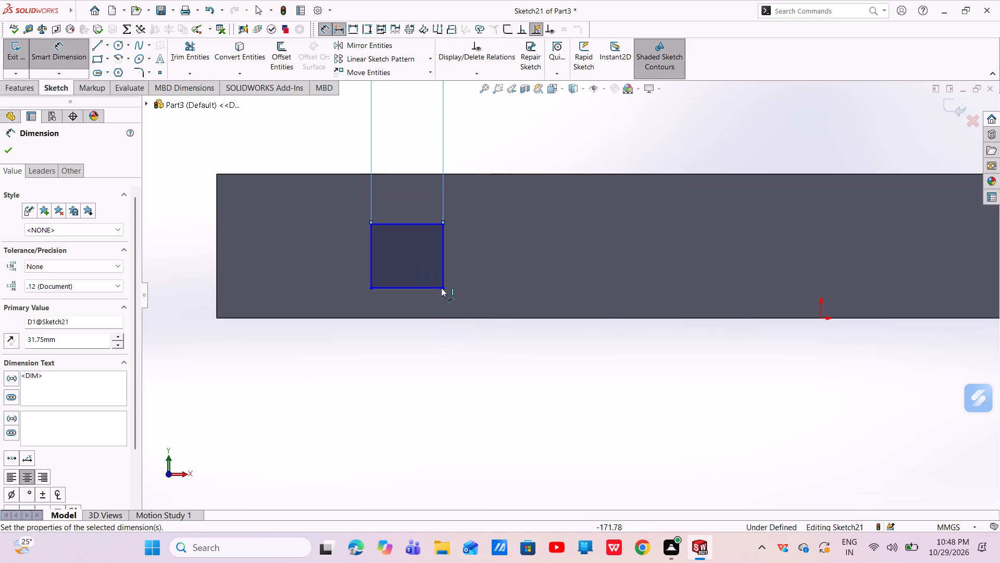
pyautogui.click(444, 256)
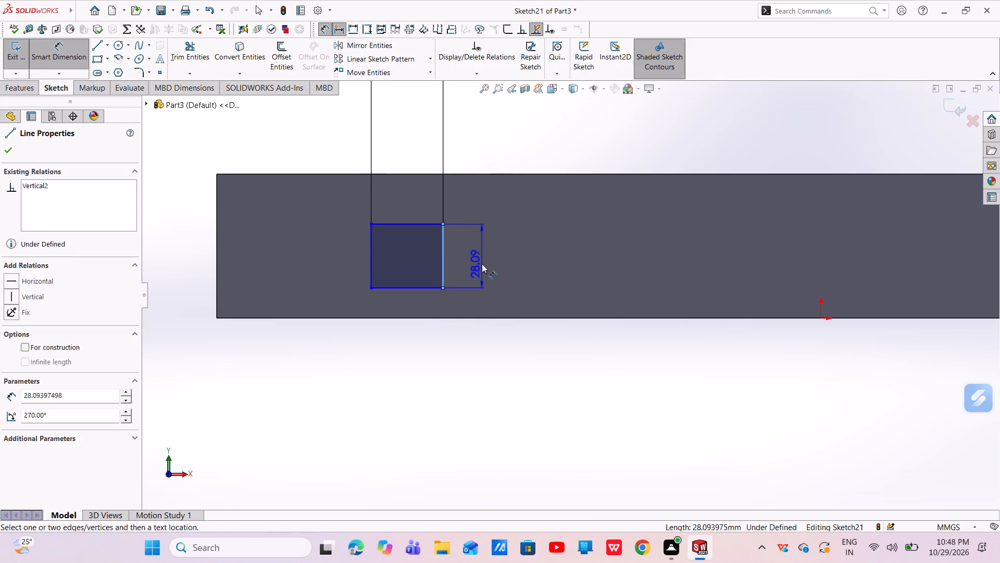
pyautogui.click(482, 264)
pyautogui.press('BackSpace')
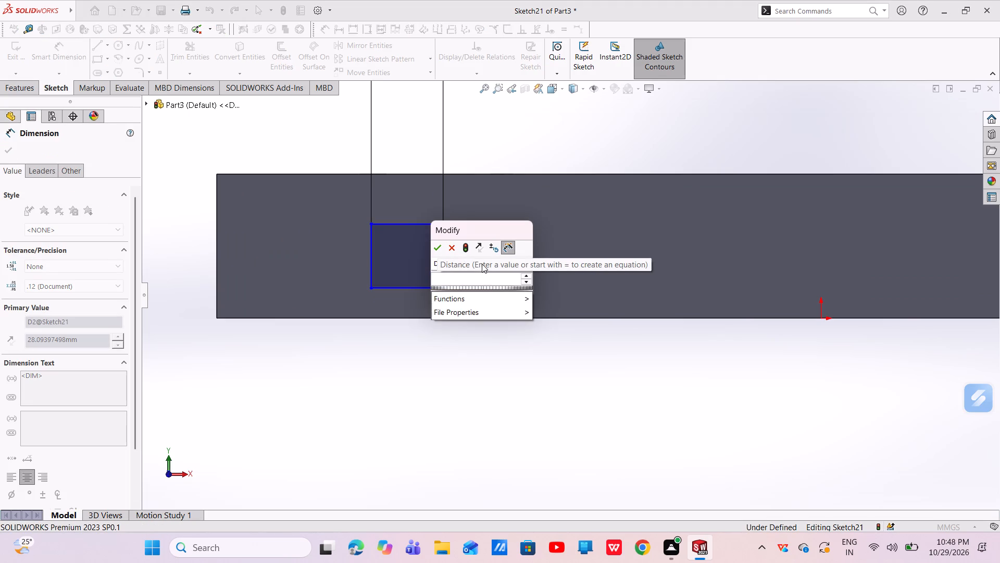
pyautogui.write('38.1')
pyautogui.press('Return')
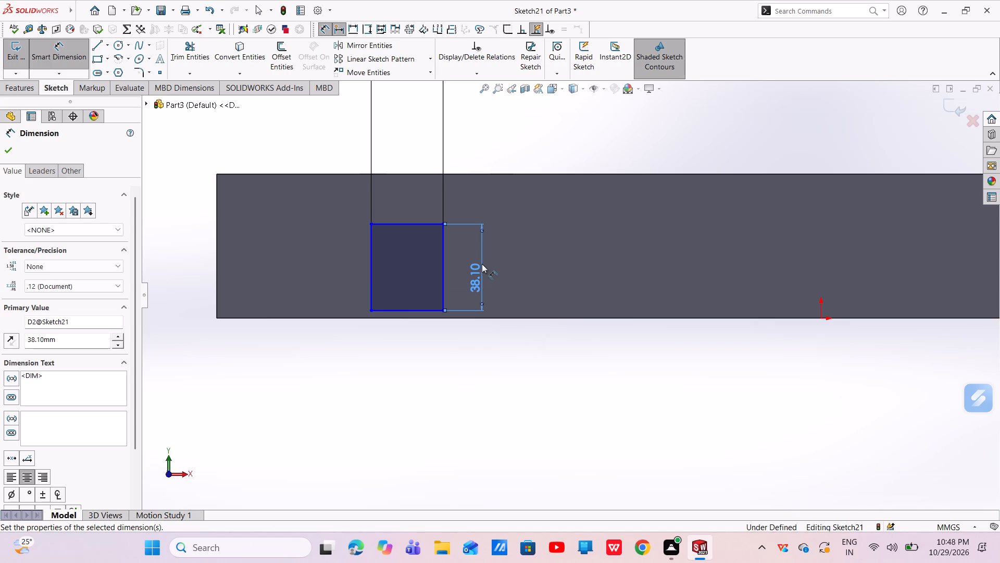
# Dimension the rectangle's near vertical side 135.26 mm from the block's end edge by the two small pockets.
pyautogui.click(369, 280)
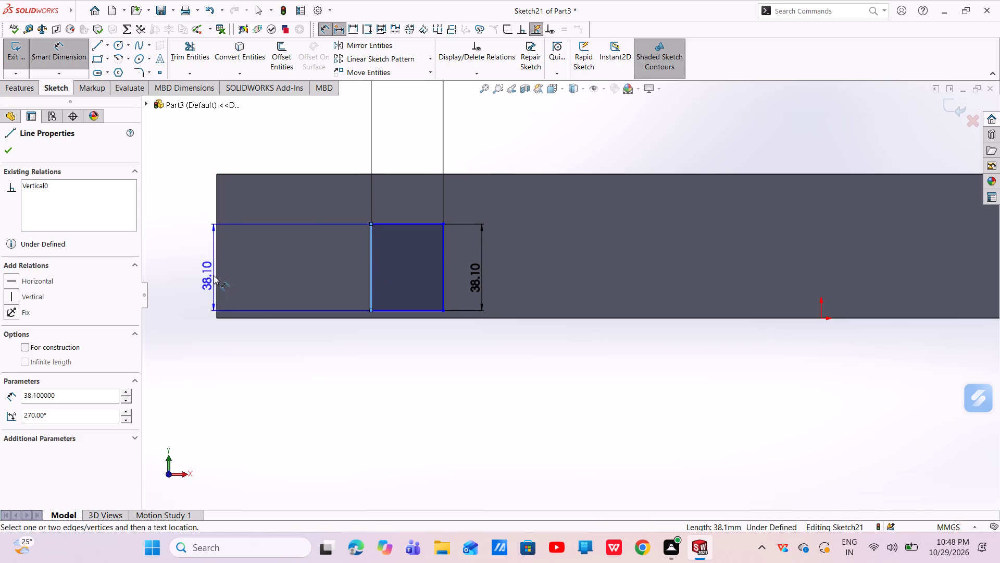
pyautogui.click(218, 274)
pyautogui.click(234, 364)
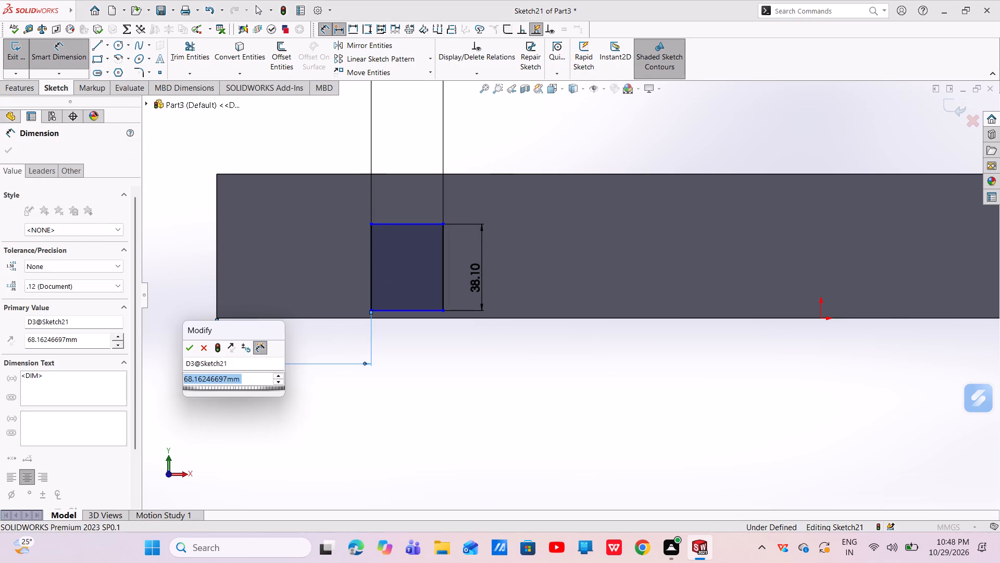
pyautogui.press('BackSpace')
pyautogui.write('135.')
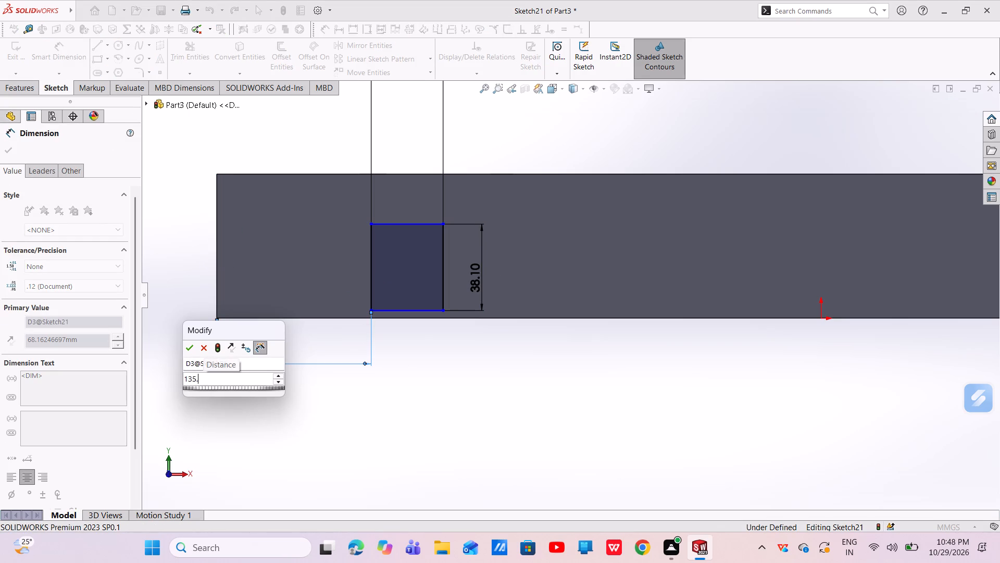
pyautogui.write('26')
pyautogui.press('Return')
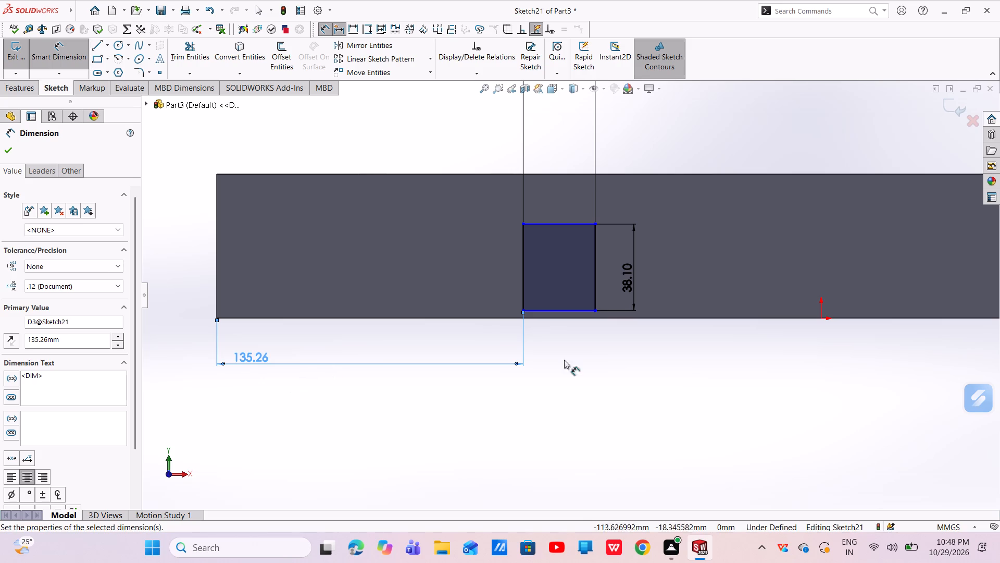
# Dimension the rectangle's lower side 12.7 mm above the block's bottom edge.
pyautogui.scroll(-4, 611, 313)
pyautogui.click(538, 304)
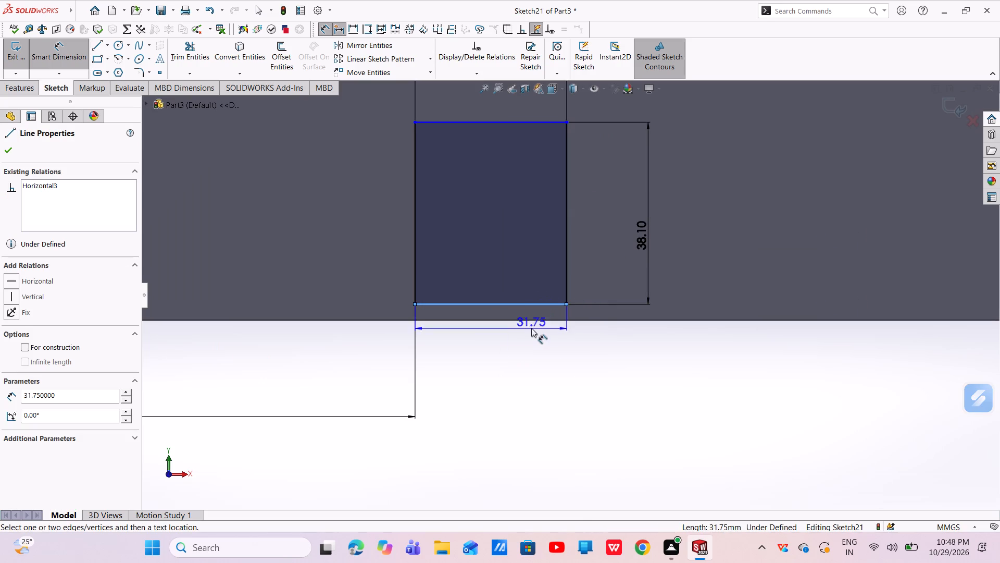
pyautogui.click(535, 320)
pyautogui.click(586, 396)
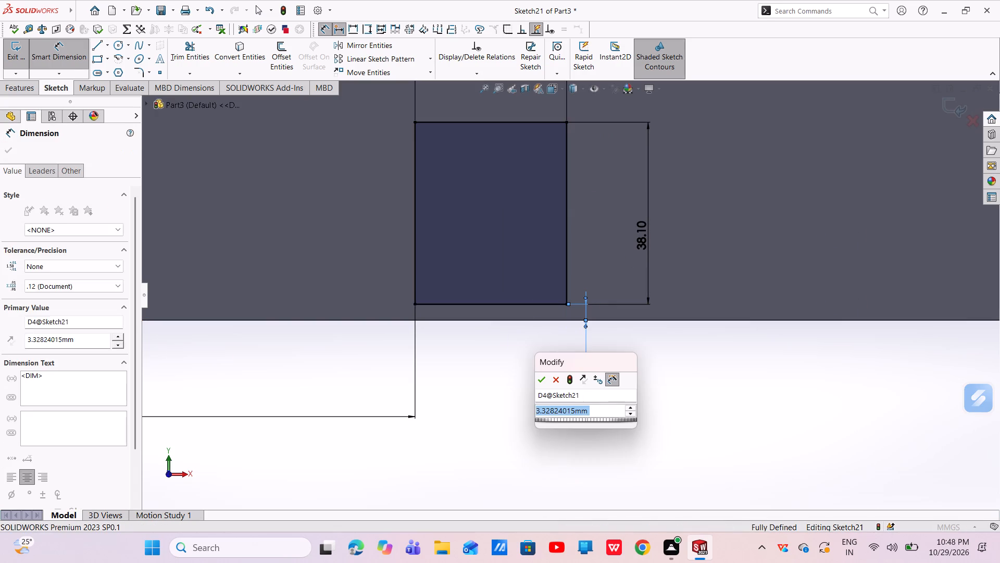
pyautogui.press('BackSpace')
pyautogui.write('12.7')
pyautogui.press('Return')
pyautogui.scroll(5, 659, 315)
pyautogui.scroll(-3, 644, 226)
pyautogui.click(6, 148)
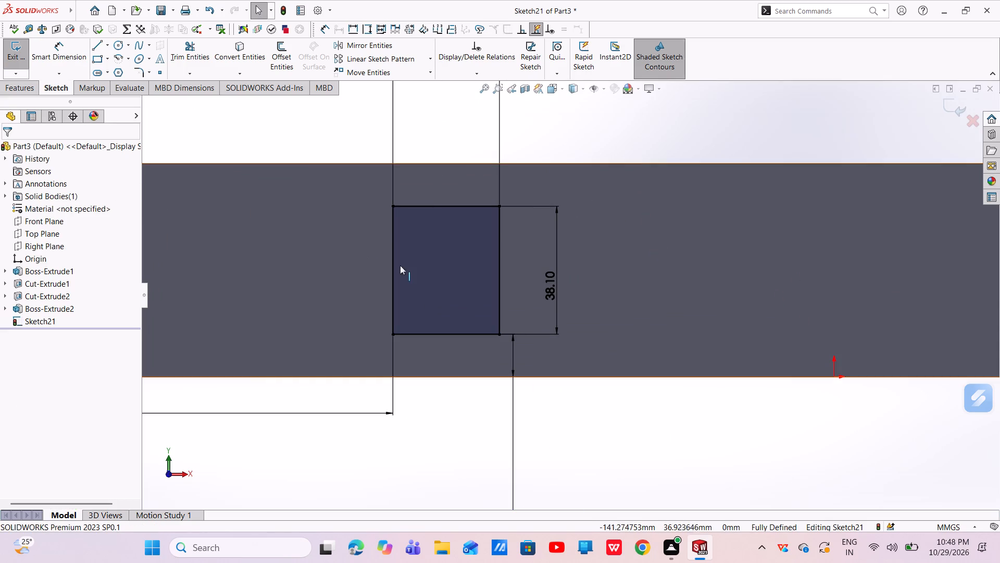
# Round all four corners of the rectangle with 6.35 mm sketch fillets and exit the sketch.
pyautogui.scroll(4, 429, 275)
pyautogui.moveTo(554, 280); pyautogui.dragTo(550, 355, button='middle')
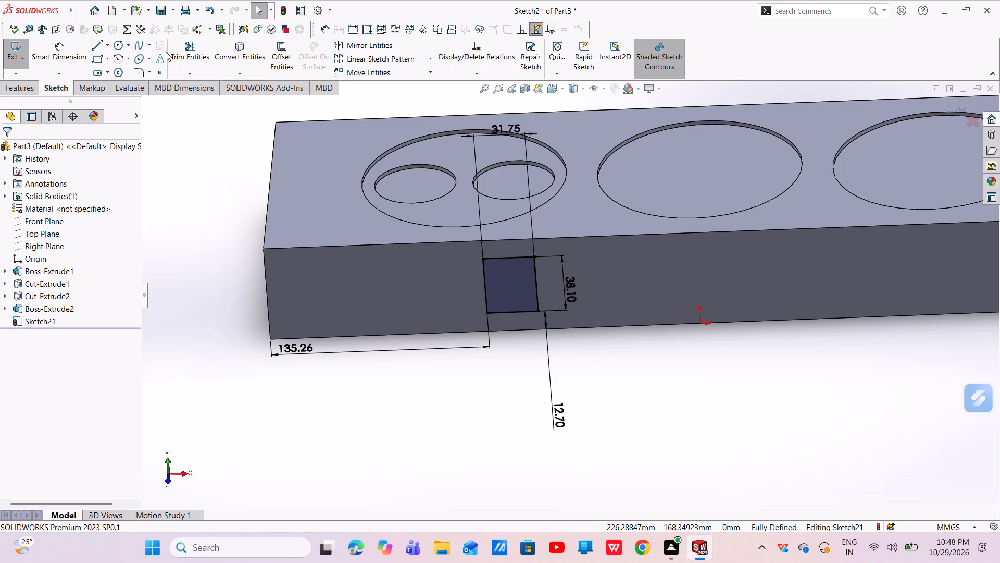
pyautogui.click(134, 68)
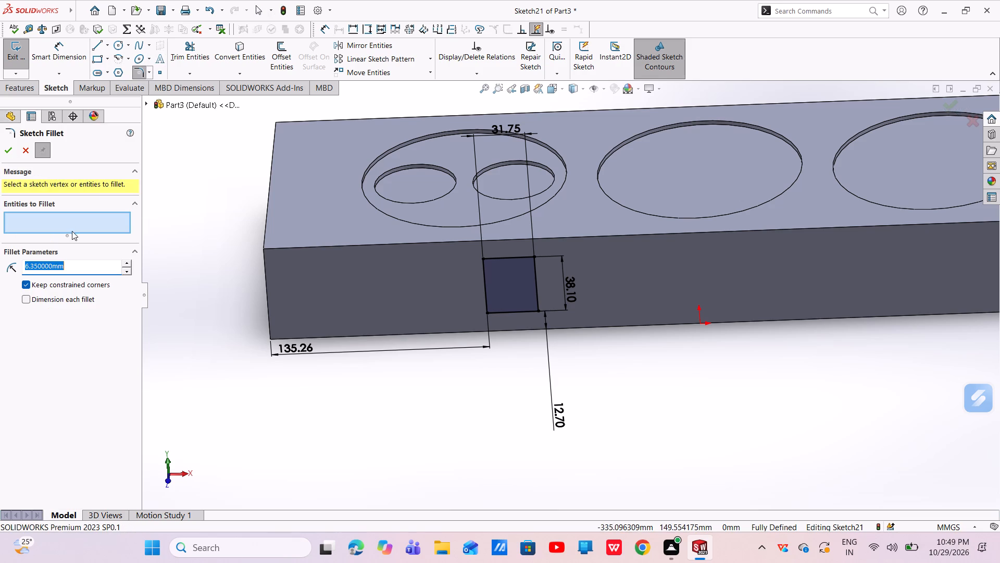
pyautogui.scroll(-4, 527, 277)
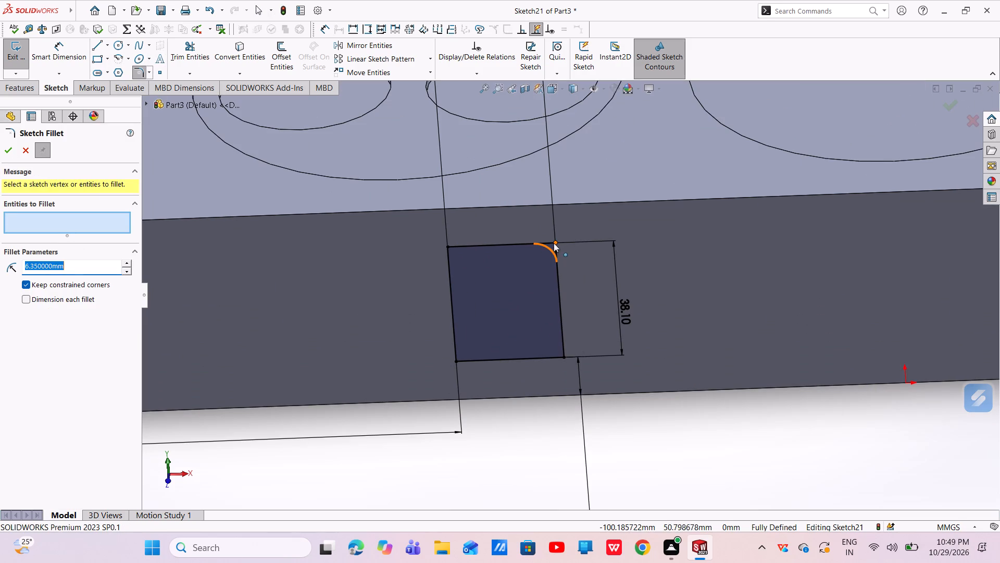
pyautogui.click(553, 243)
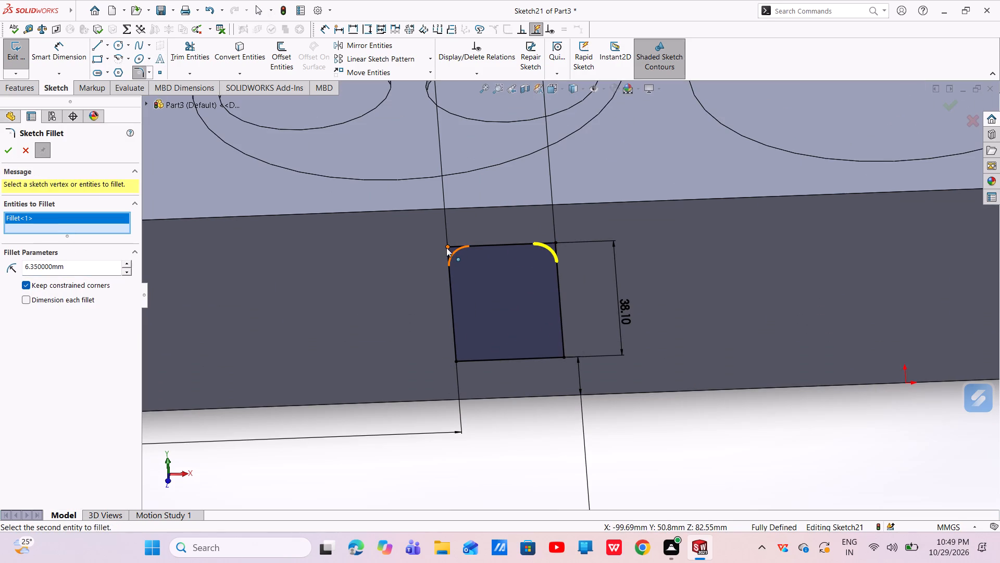
pyautogui.click(446, 248)
pyautogui.click(459, 359)
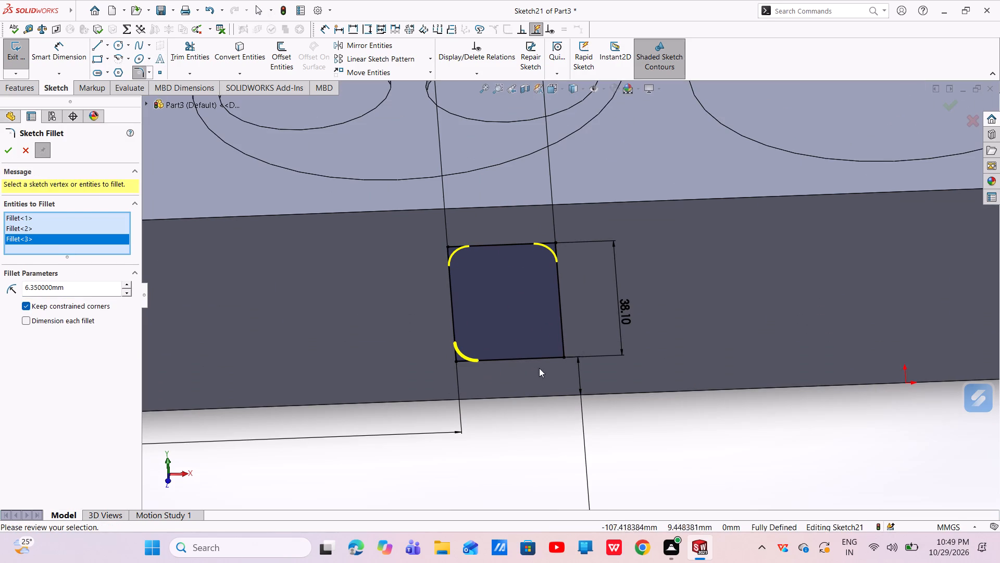
pyautogui.click(562, 357)
pyautogui.rightClick(562, 357)
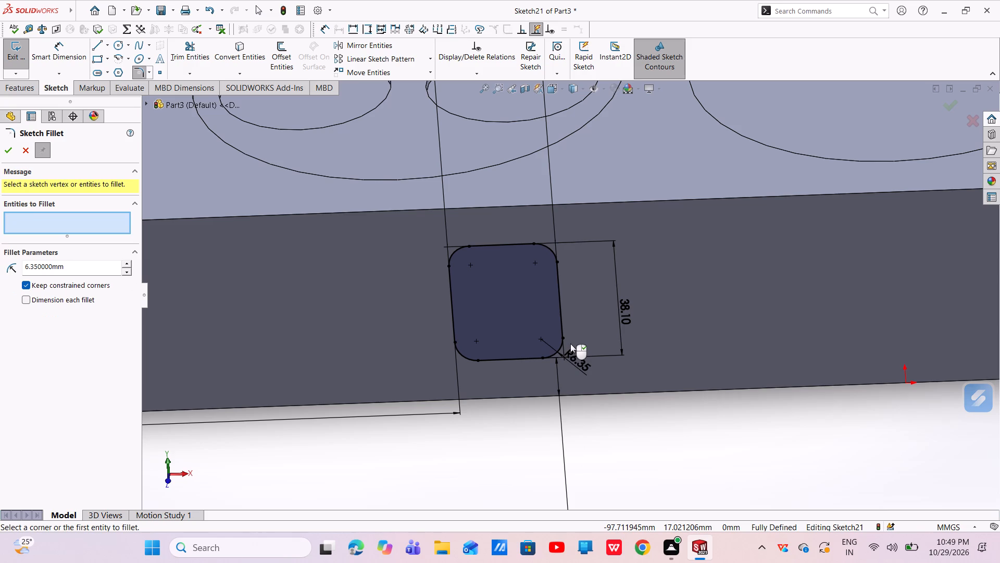
pyautogui.click(953, 109)
pyautogui.click(953, 109)
# Start a Lofted Cut from the rounded rectangle sketch to the circular edge of the small pocket nearest it.
pyautogui.scroll(3, 606, 321)
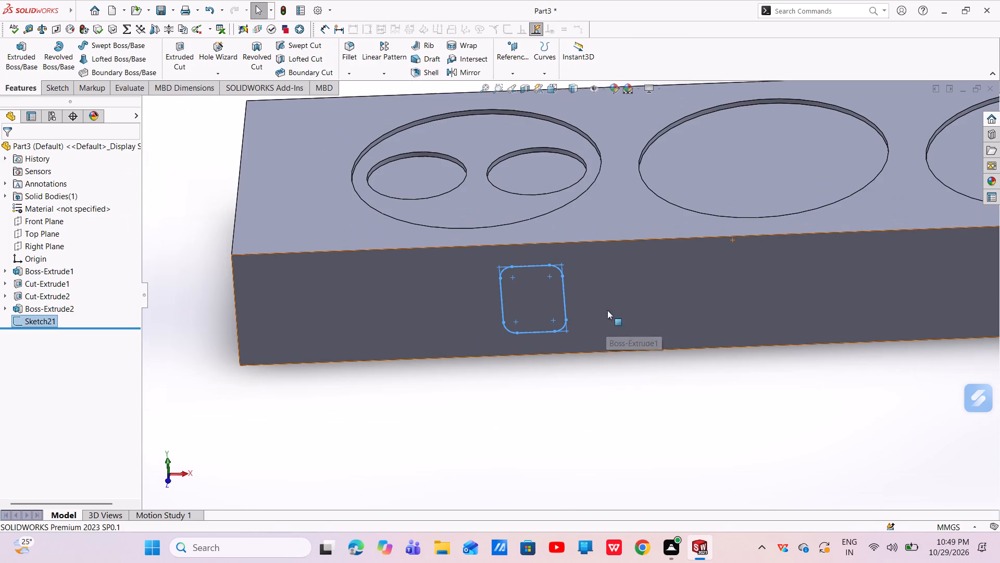
pyautogui.click(290, 62)
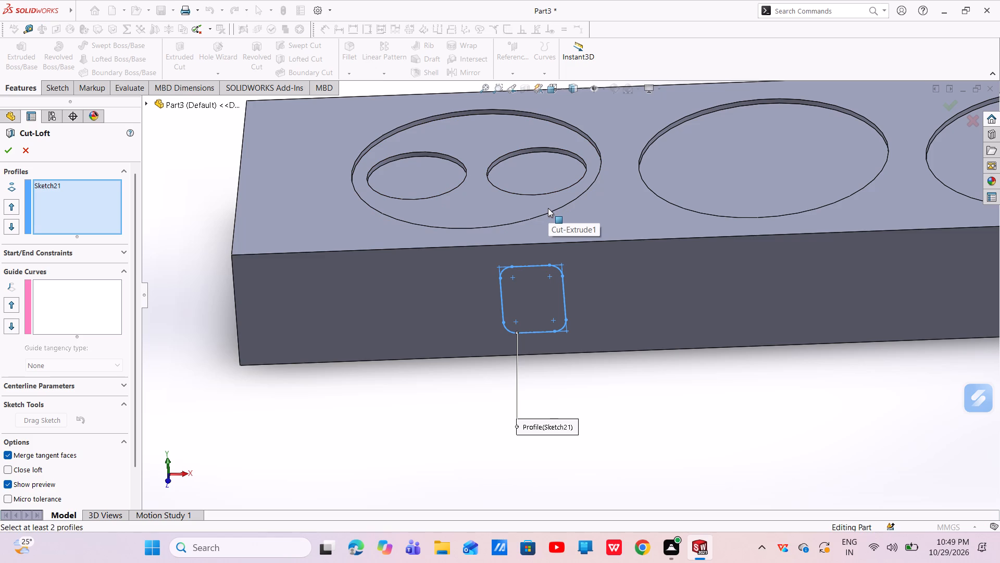
pyautogui.click(543, 332)
pyautogui.click(543, 332)
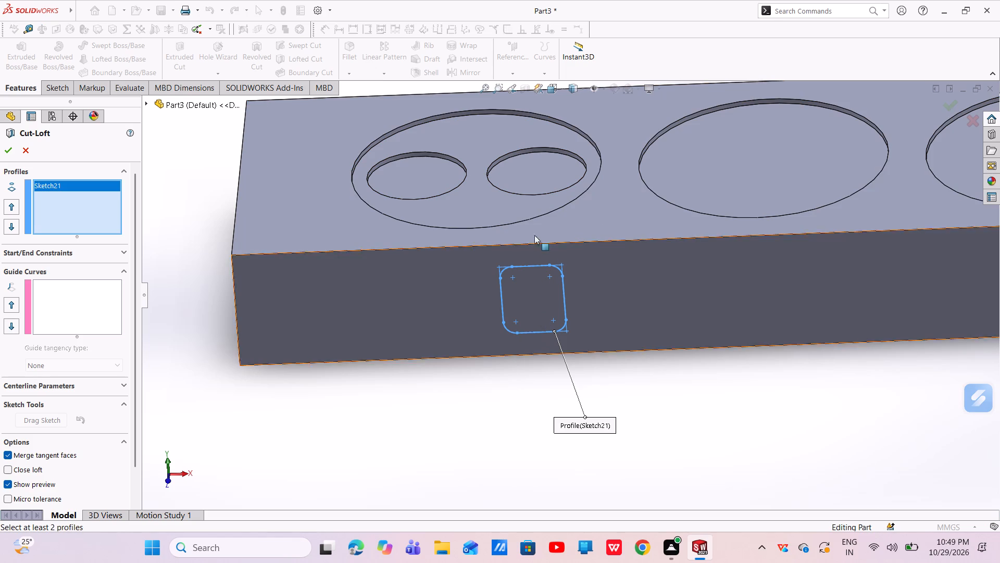
pyautogui.click(536, 152)
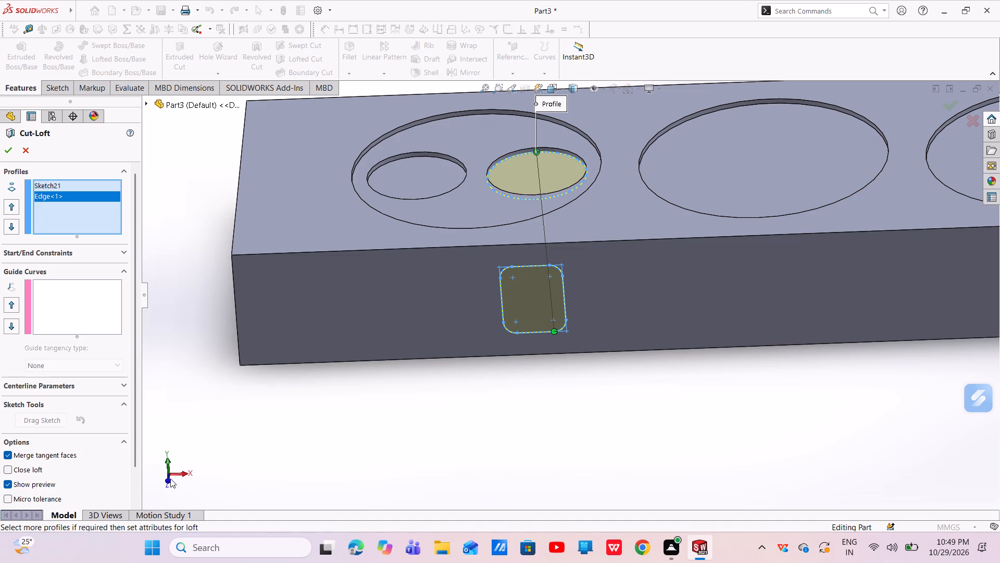
# Set both the start and end constraints of the lofted cut to Normal To Profile.
pyautogui.moveTo(134, 392); pyautogui.dragTo(137, 459)
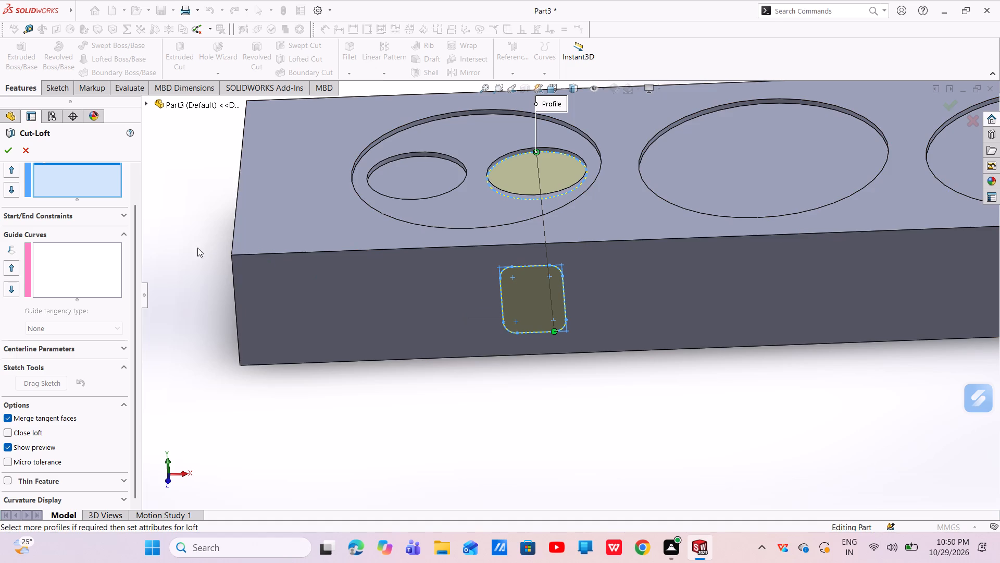
pyautogui.click(124, 211)
pyautogui.click(85, 244)
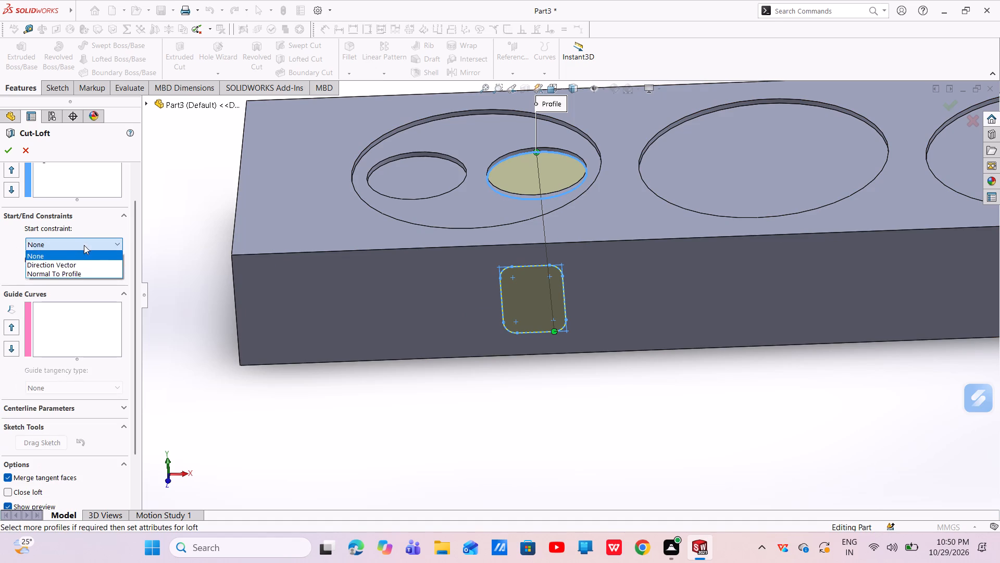
pyautogui.click(80, 274)
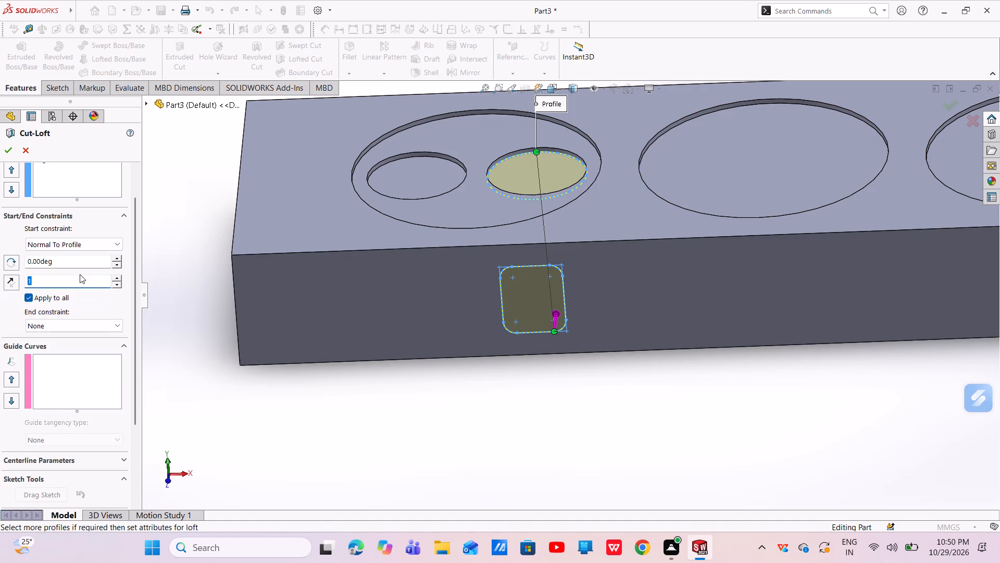
pyautogui.click(90, 327)
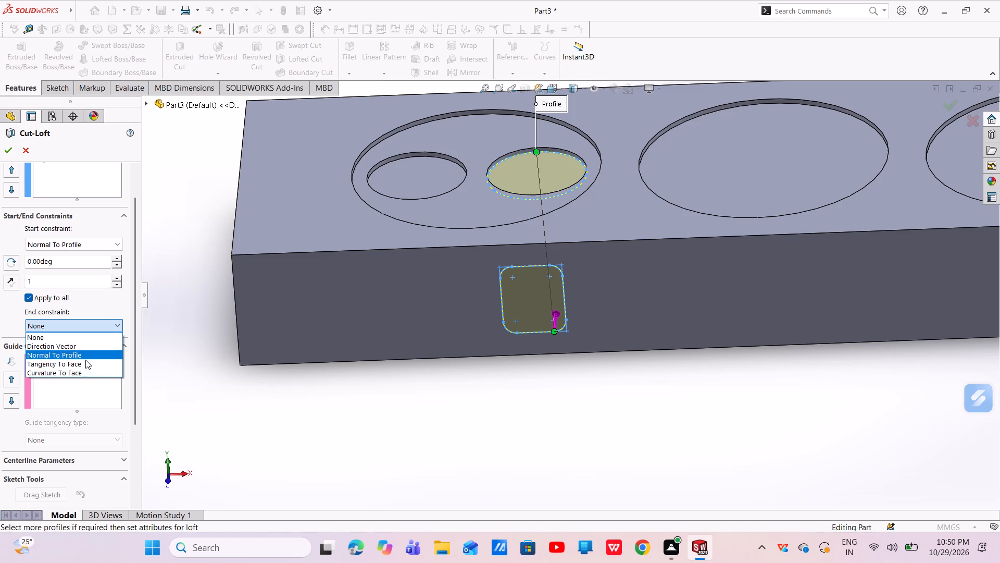
pyautogui.click(83, 357)
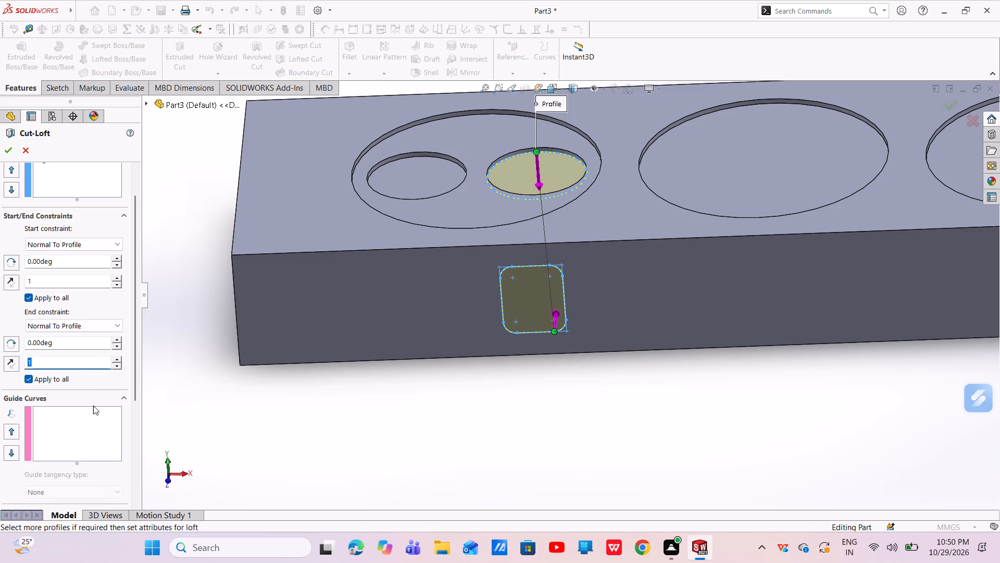
# Turn on the mesh preview in the lofted cut's curvature display.
pyautogui.moveTo(136, 389); pyautogui.dragTo(136, 498)
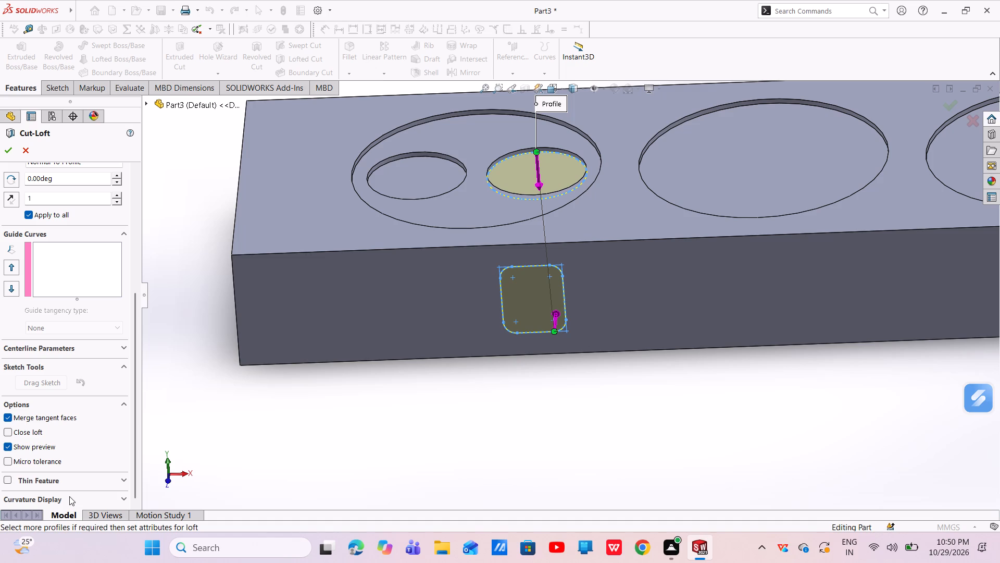
pyautogui.click(10, 495)
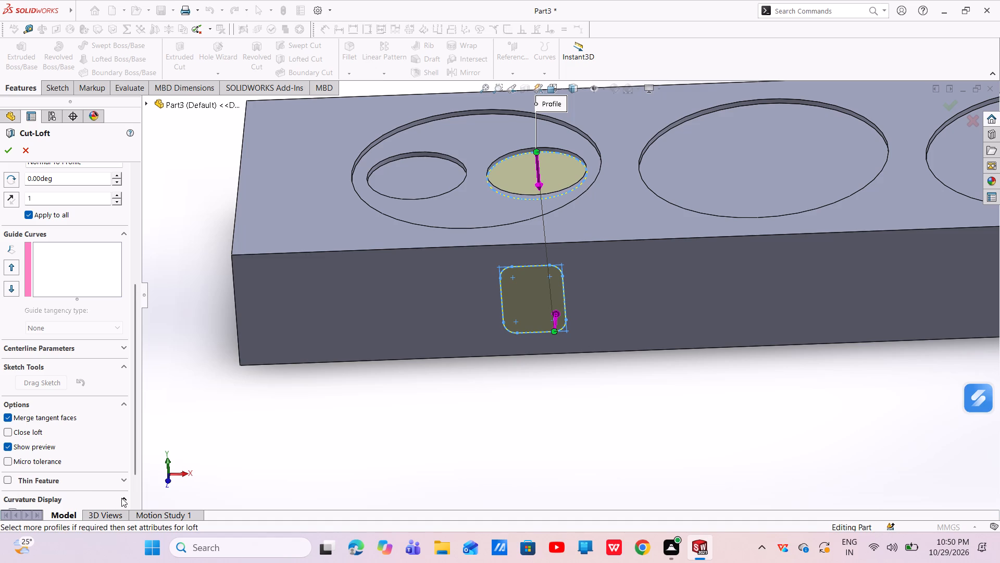
pyautogui.click(121, 498)
pyautogui.moveTo(134, 479); pyautogui.dragTo(139, 505)
pyautogui.moveTo(139, 503); pyautogui.dragTo(138, 473)
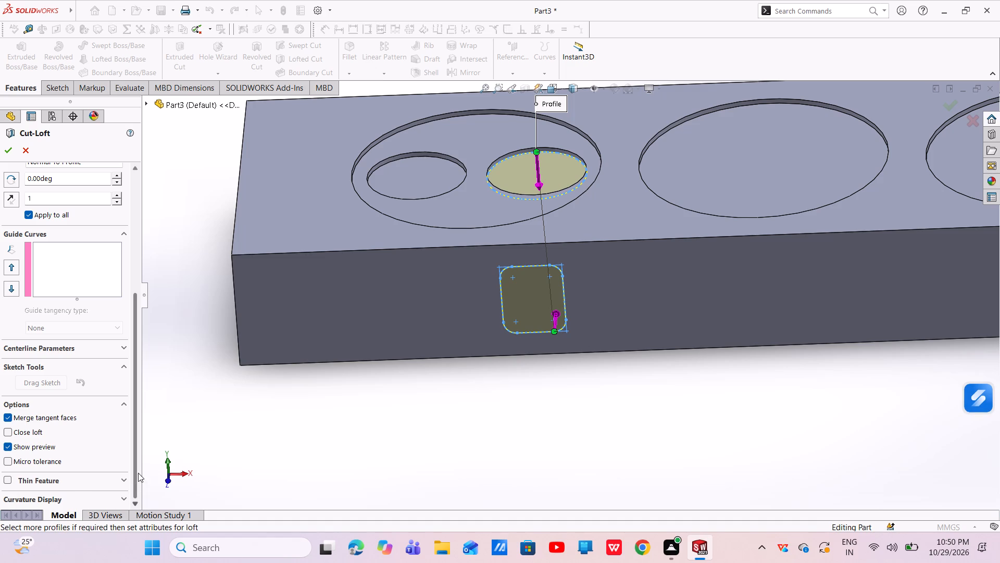
pyautogui.moveTo(138, 473); pyautogui.dragTo(141, 453)
pyautogui.click(42, 498)
pyautogui.click(42, 498)
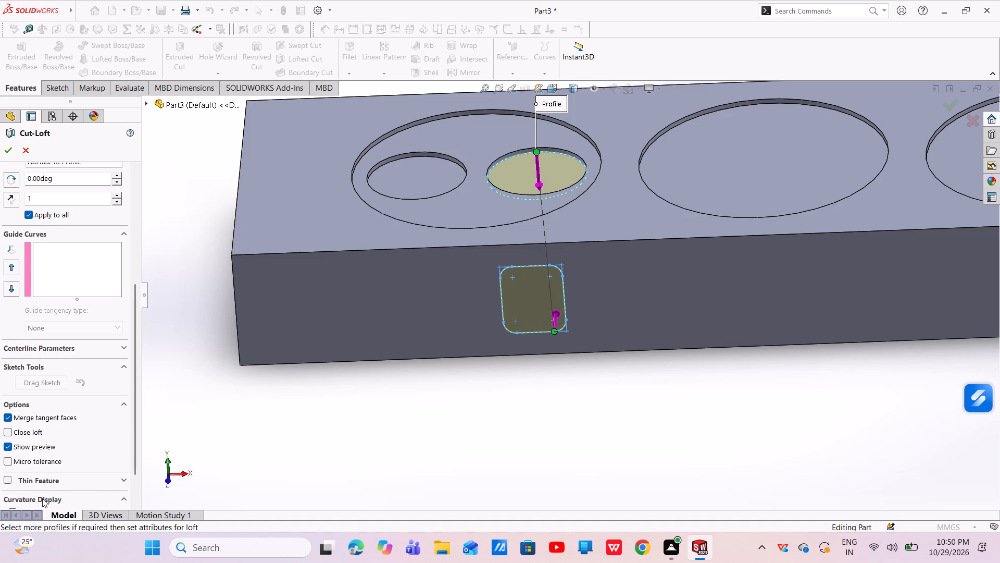
pyautogui.click(42, 498)
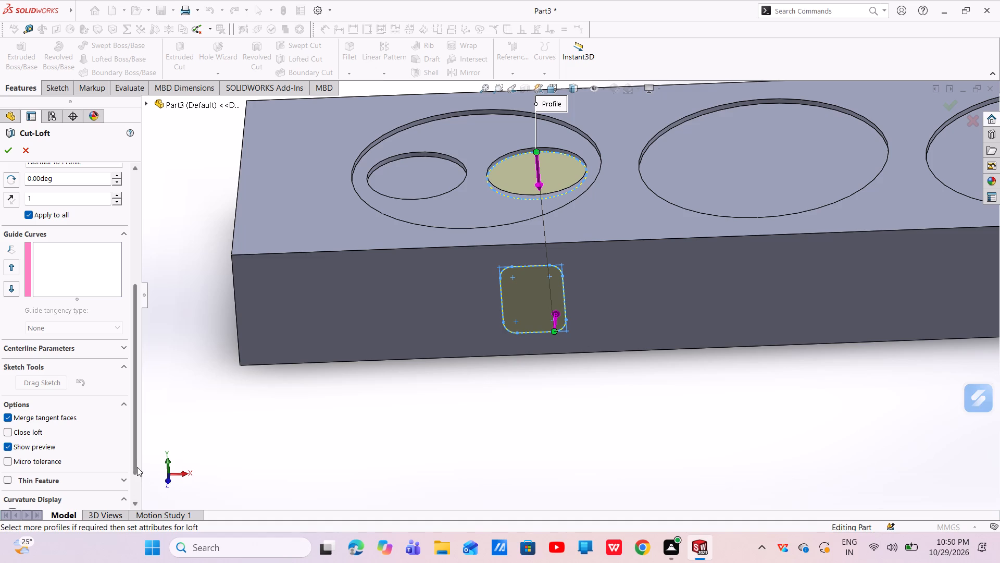
pyautogui.moveTo(135, 464); pyautogui.dragTo(136, 516)
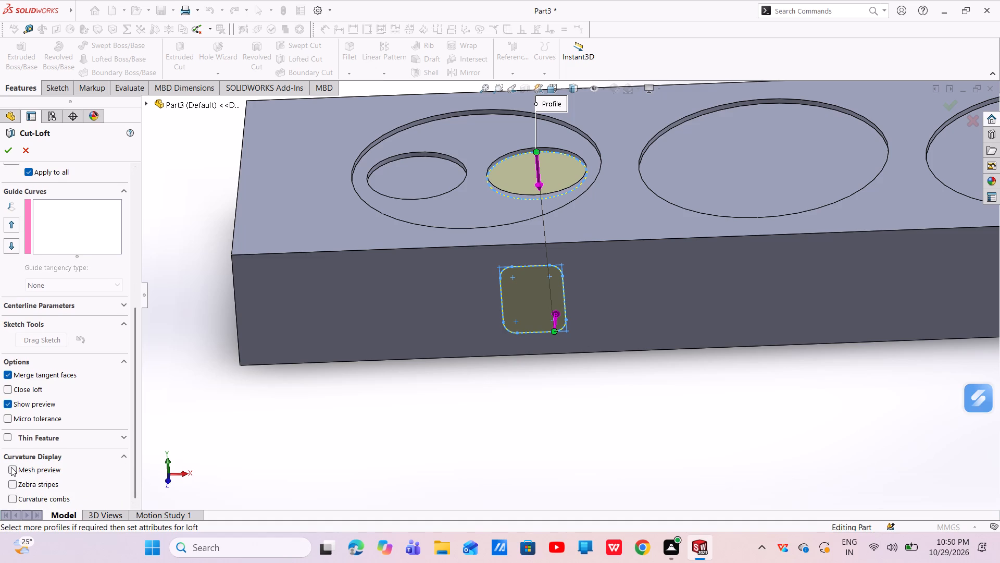
pyautogui.click(11, 467)
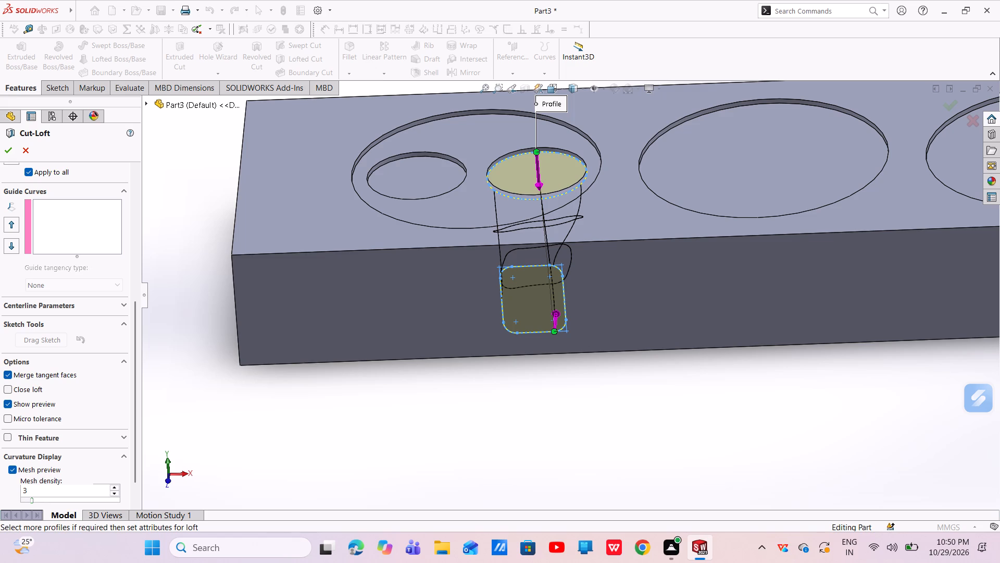
# Examine the loft preview between the side opening and the round pocket with zebra stripes, and switch the stripes off again.
pyautogui.moveTo(417, 408); pyautogui.dragTo(417, 457, button='middle')
pyautogui.moveTo(440, 426); pyautogui.dragTo(466, 358, button='middle')
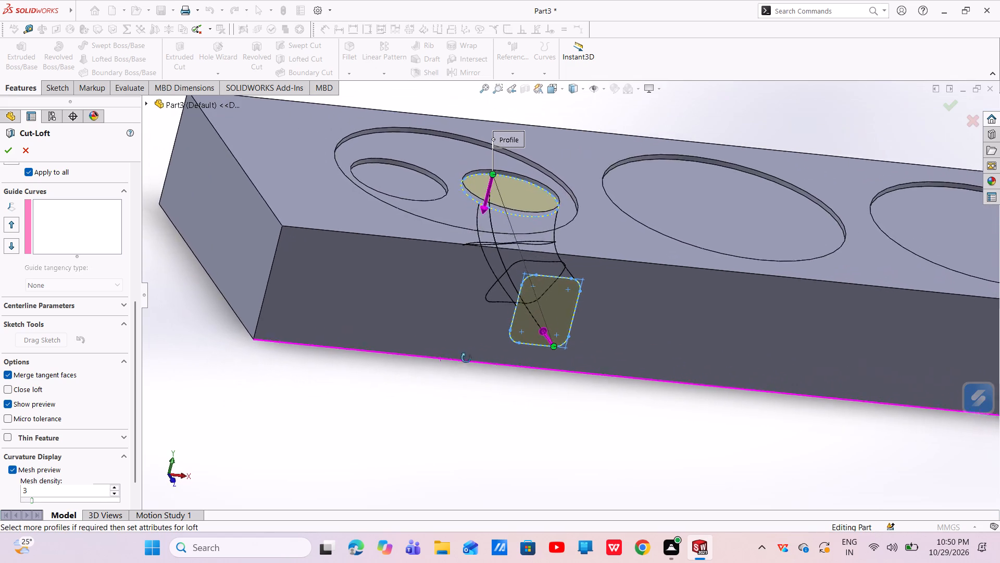
pyautogui.moveTo(466, 358); pyautogui.dragTo(399, 434, button='middle')
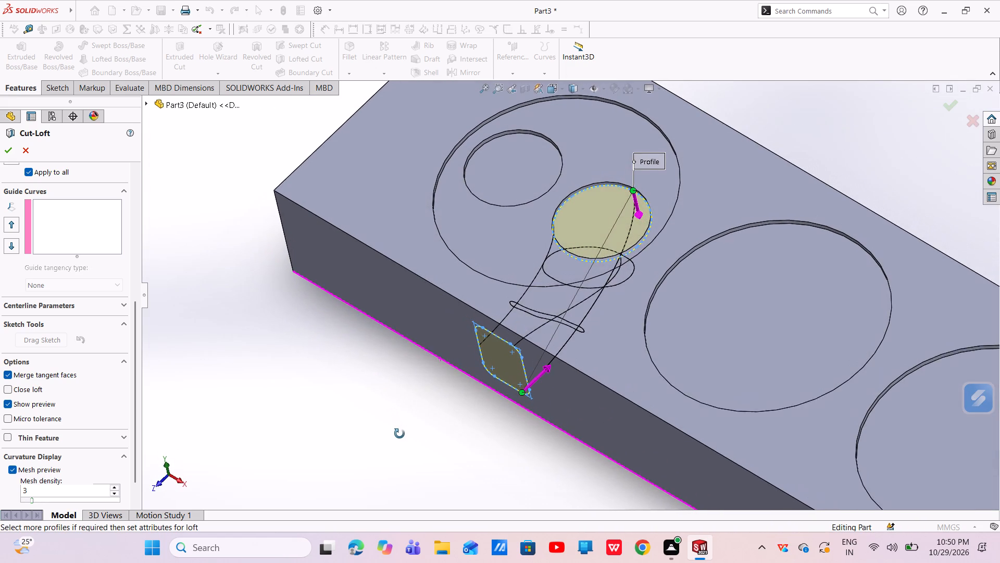
pyautogui.moveTo(399, 434); pyautogui.dragTo(400, 437, button='middle')
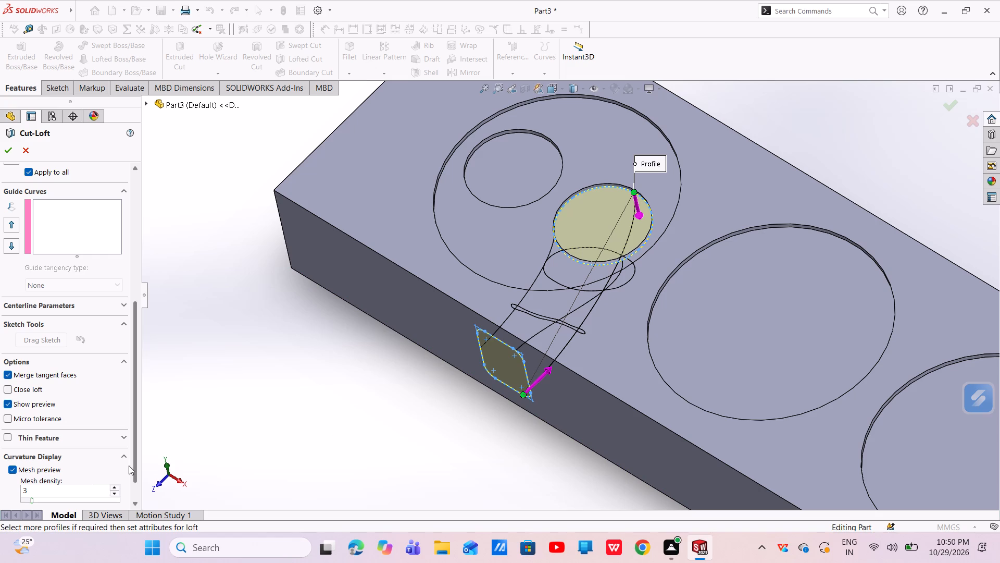
pyautogui.moveTo(133, 469); pyautogui.dragTo(139, 511)
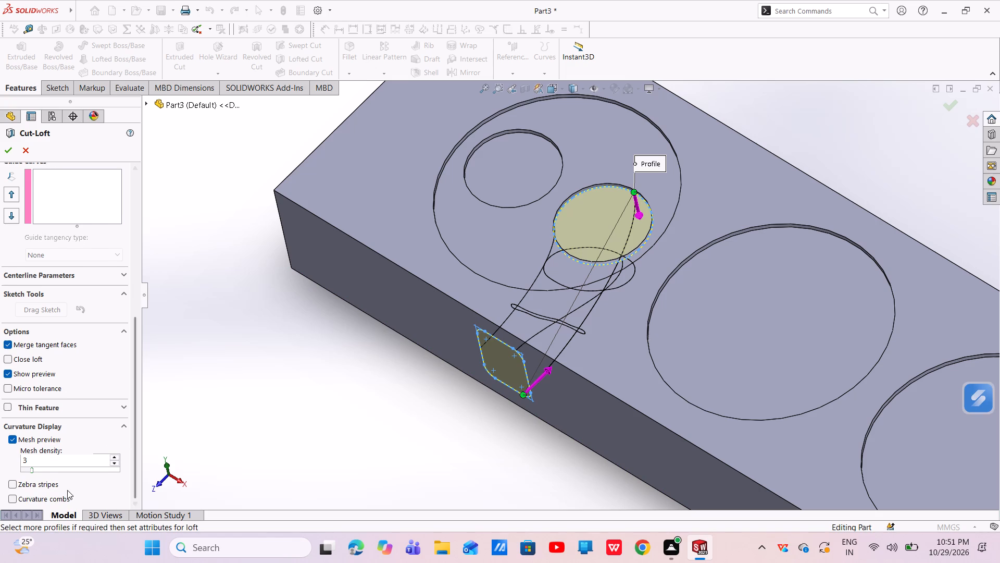
pyautogui.click(10, 484)
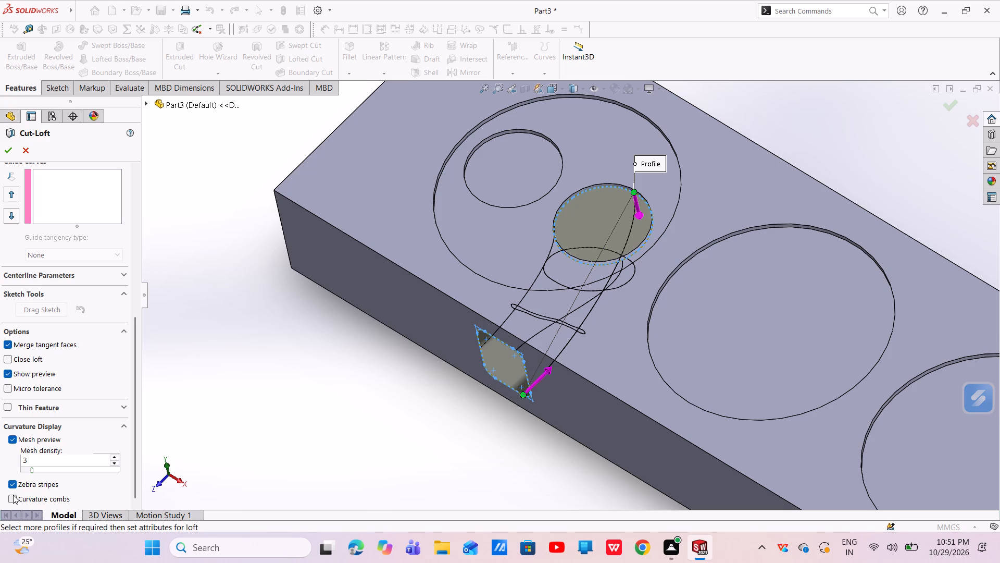
pyautogui.click(13, 495)
pyautogui.click(13, 495)
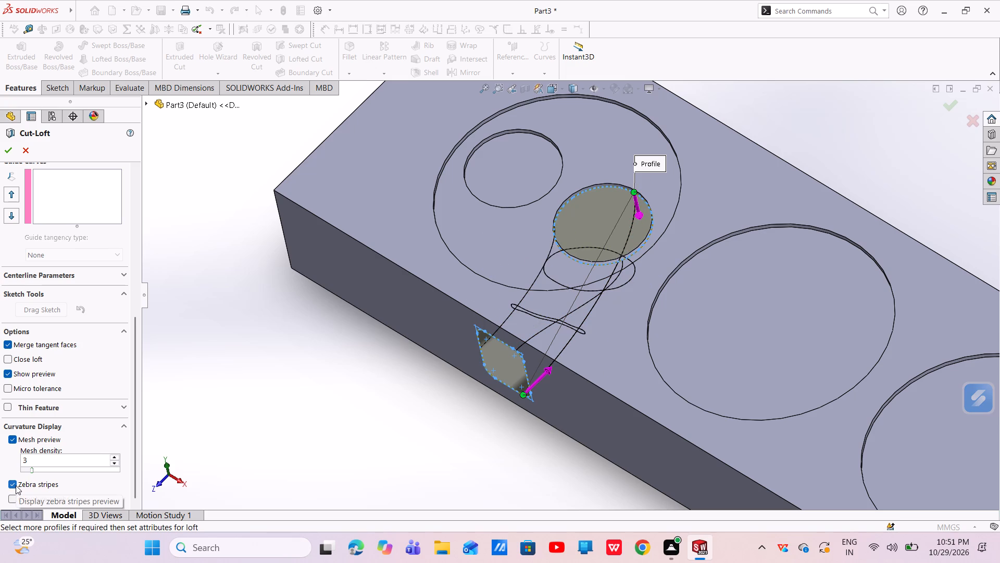
pyautogui.moveTo(464, 431); pyautogui.dragTo(503, 344, button='middle')
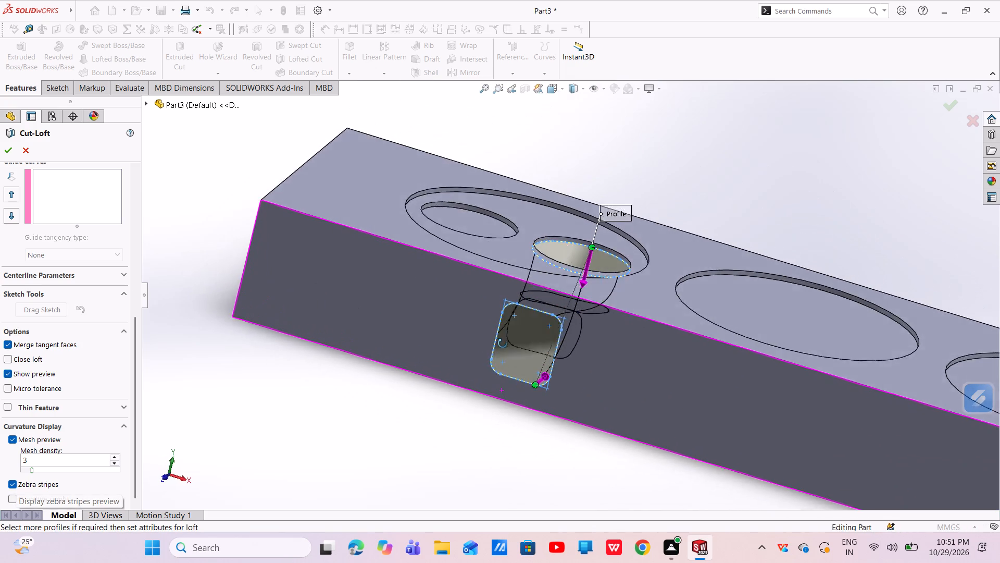
pyautogui.moveTo(503, 344); pyautogui.dragTo(469, 324, button='middle')
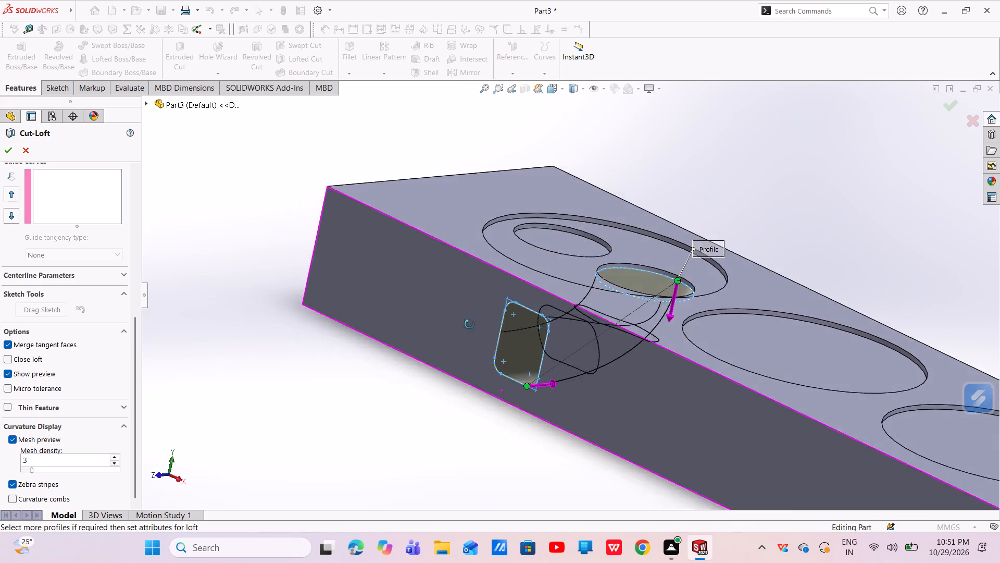
pyautogui.moveTo(469, 324); pyautogui.dragTo(444, 382, button='middle')
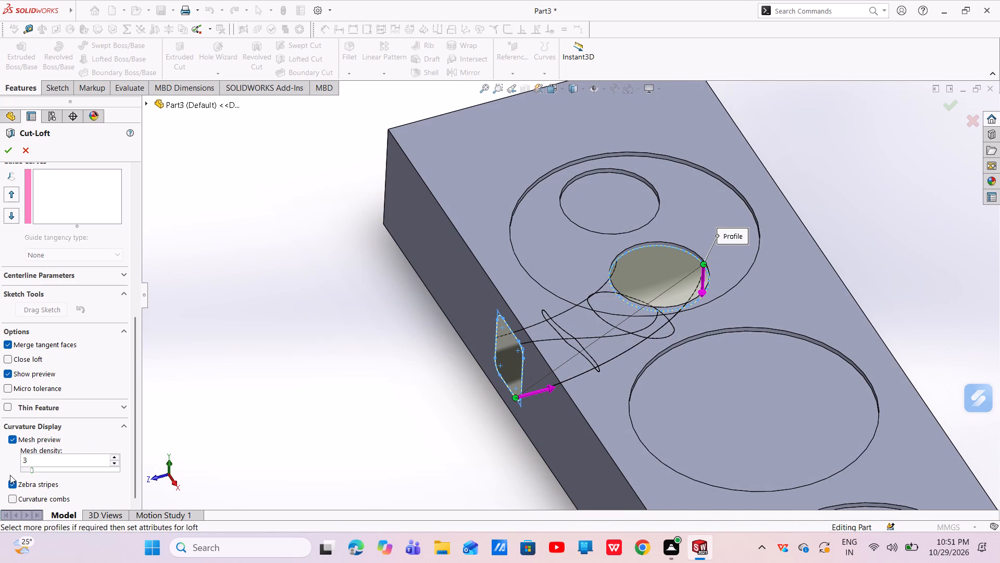
pyautogui.click(9, 482)
pyautogui.moveTo(456, 379); pyautogui.dragTo(530, 310, button='middle')
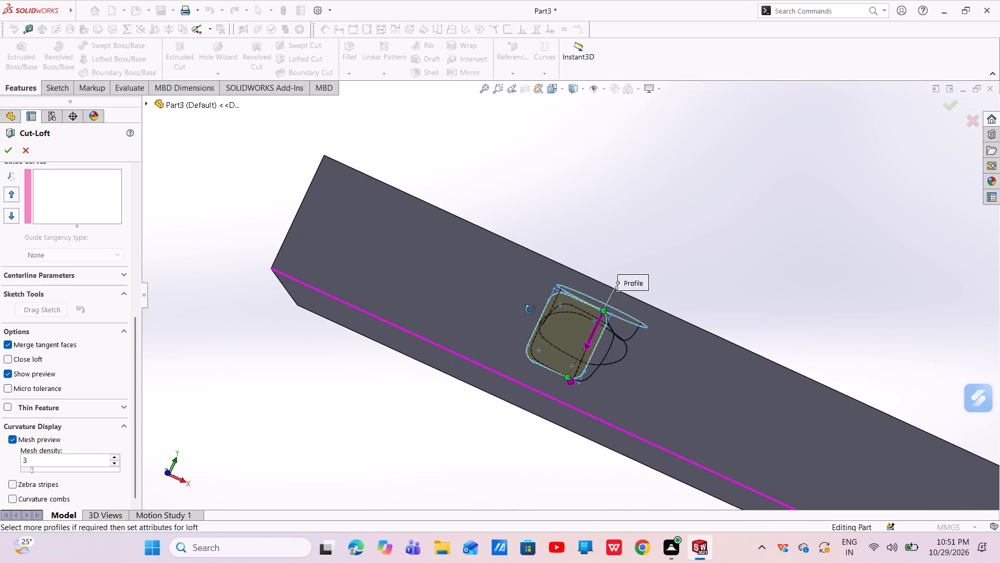
pyautogui.moveTo(530, 310); pyautogui.dragTo(492, 429, button='middle')
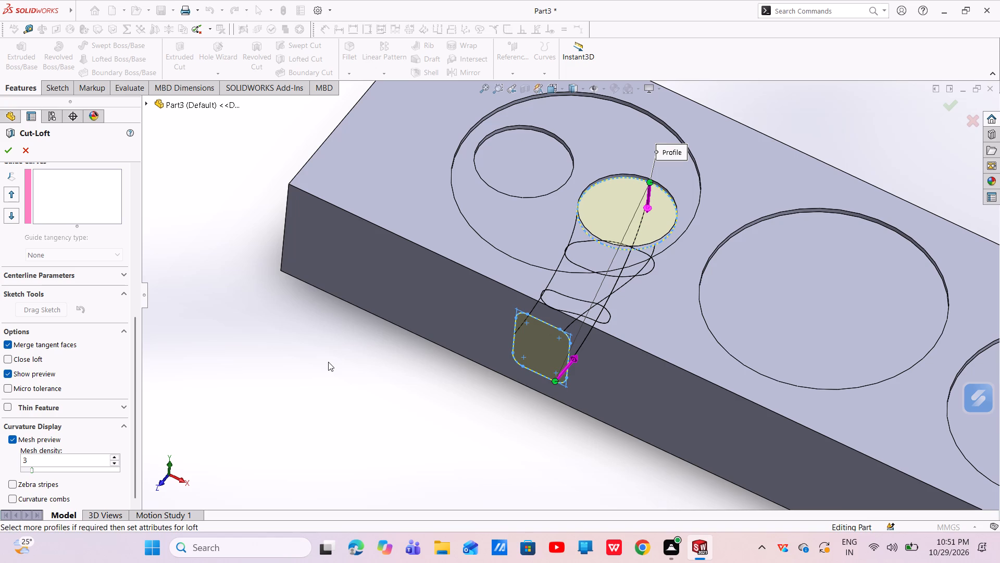
# Raise the mesh preview density to 20 and complete the lofted cut.
pyautogui.click(115, 459)
pyautogui.click(114, 459)
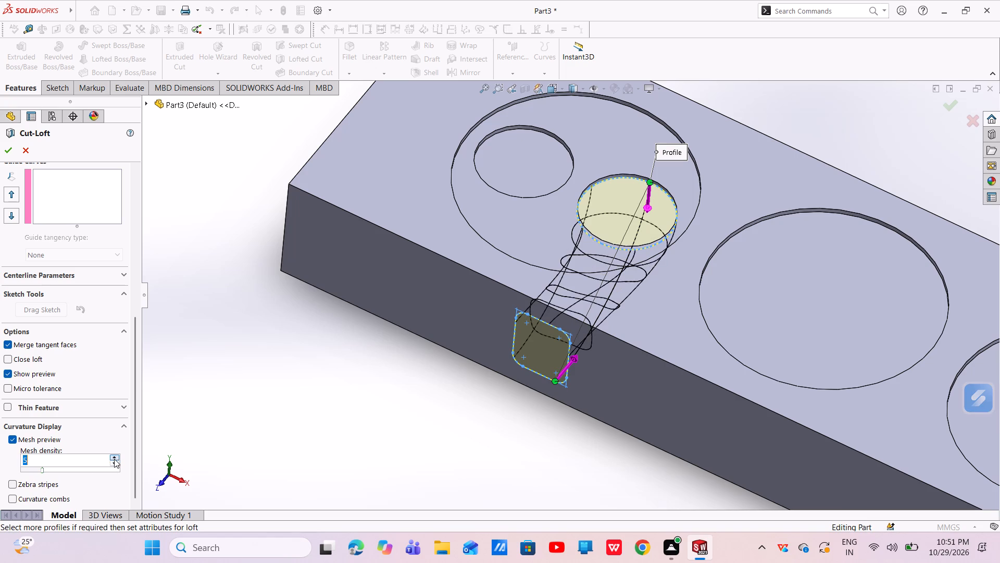
pyautogui.click(114, 459)
pyautogui.tripleClick(114, 459)
pyautogui.click(114, 459)
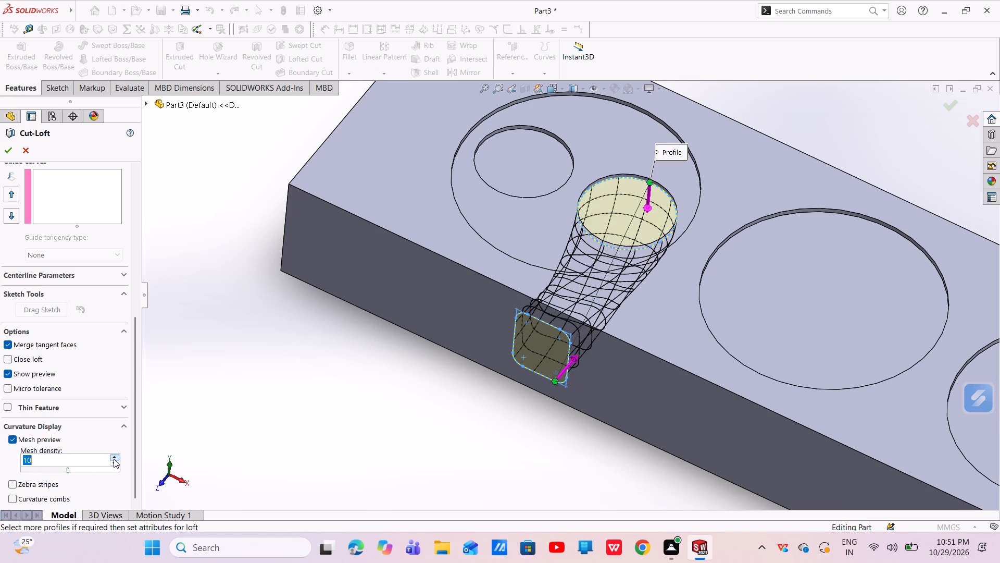
pyautogui.tripleClick(113, 459)
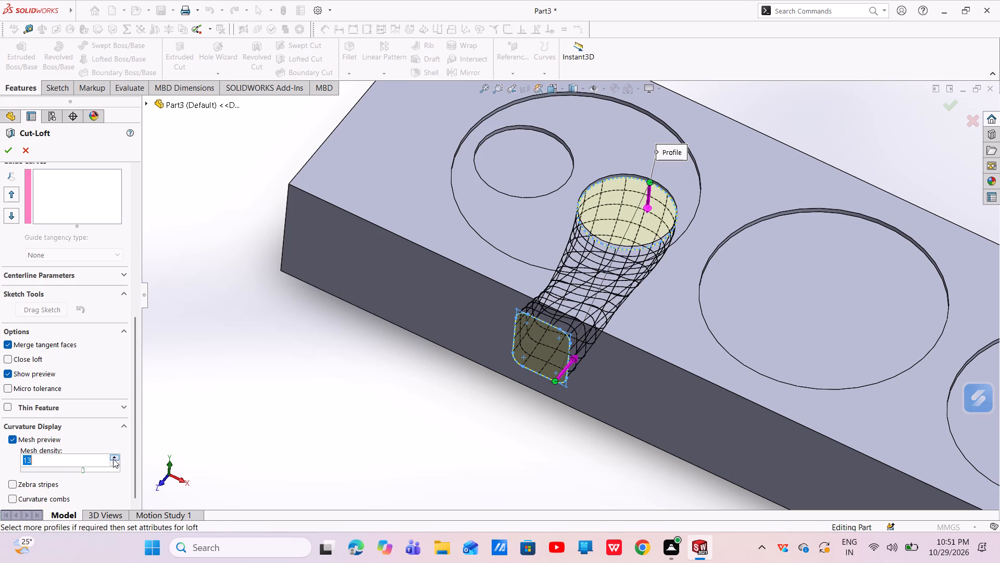
pyautogui.tripleClick(113, 459)
pyautogui.doubleClick(113, 459)
pyautogui.tripleClick(113, 459)
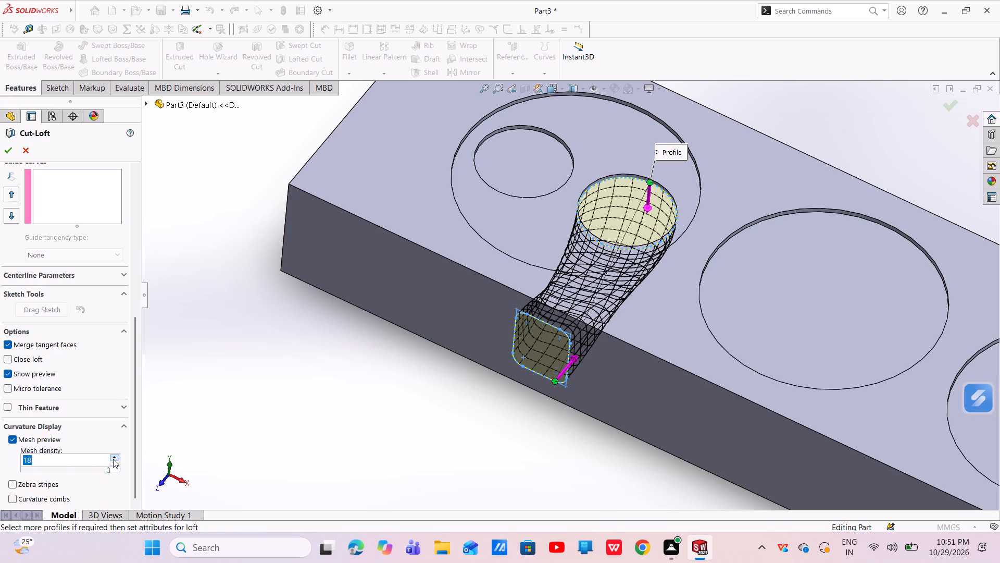
pyautogui.doubleClick(113, 459)
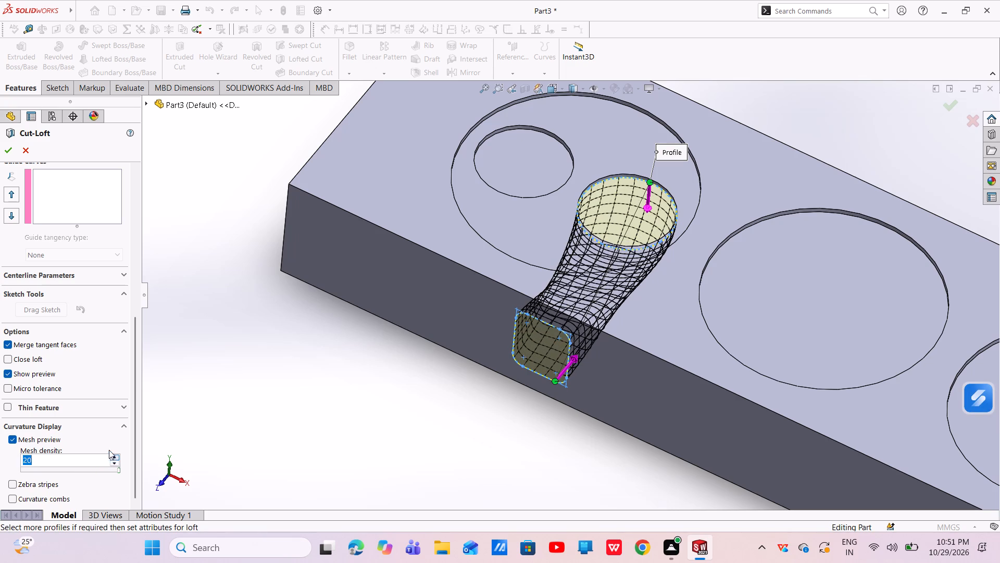
pyautogui.click(14, 154)
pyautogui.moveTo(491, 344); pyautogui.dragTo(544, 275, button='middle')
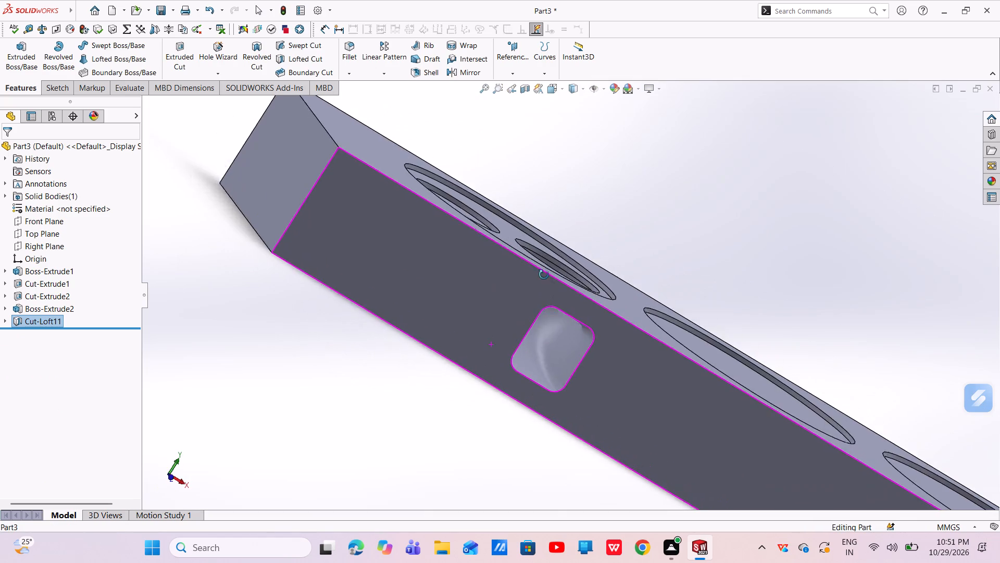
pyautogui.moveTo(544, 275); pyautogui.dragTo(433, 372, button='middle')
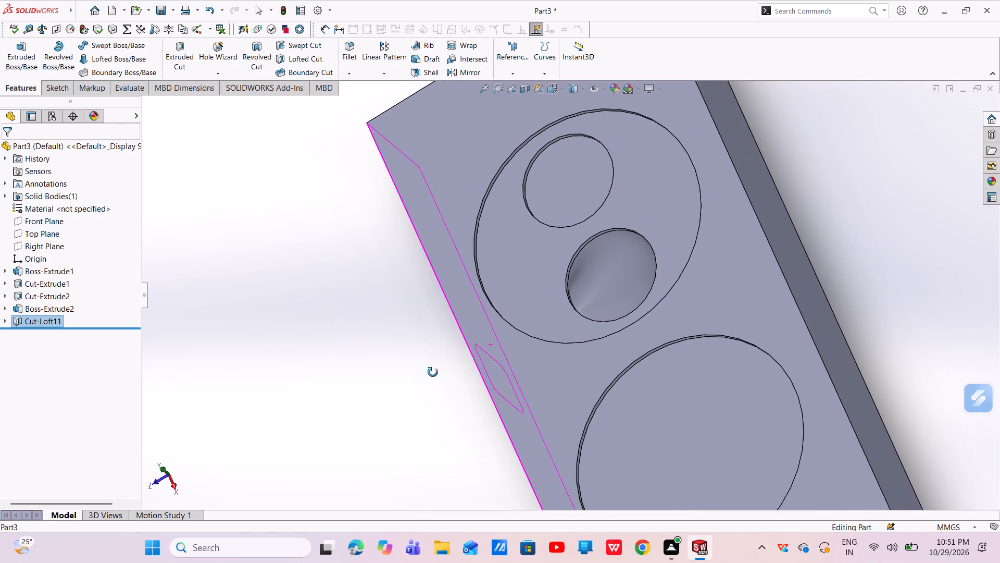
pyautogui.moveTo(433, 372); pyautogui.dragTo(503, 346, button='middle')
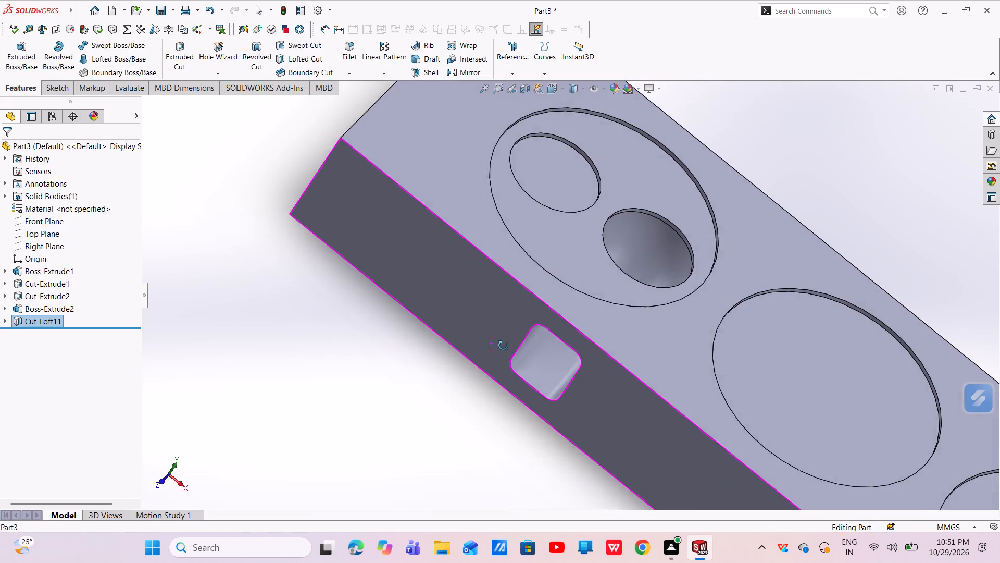
# Start a sketch on the block's long side face opposite the lofted side opening and view it face-on.
pyautogui.moveTo(503, 346); pyautogui.dragTo(479, 361, button='middle')
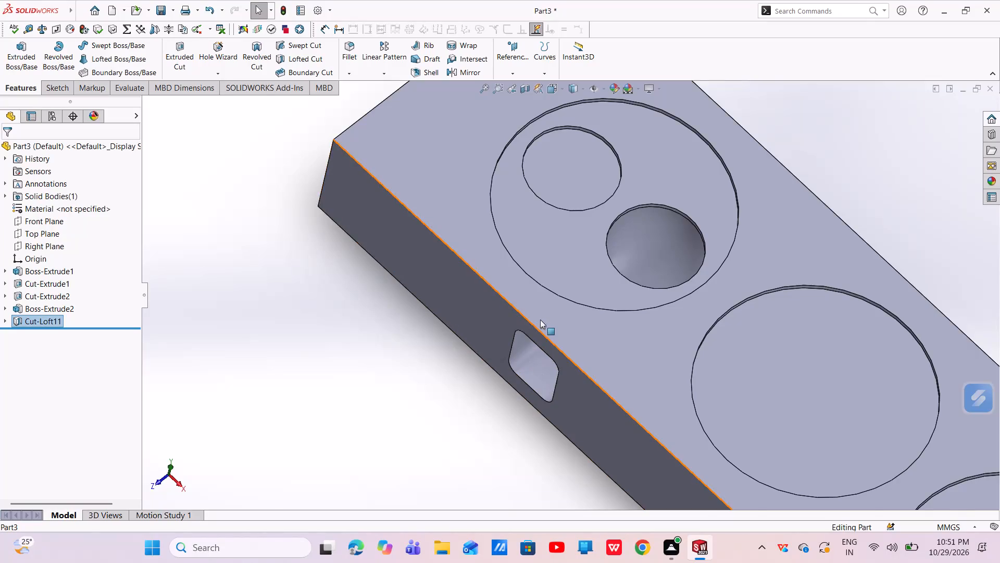
pyautogui.scroll(3, 540, 320)
pyautogui.moveTo(535, 323); pyautogui.dragTo(720, 515, button='middle')
pyautogui.click(553, 299)
pyautogui.click(593, 274)
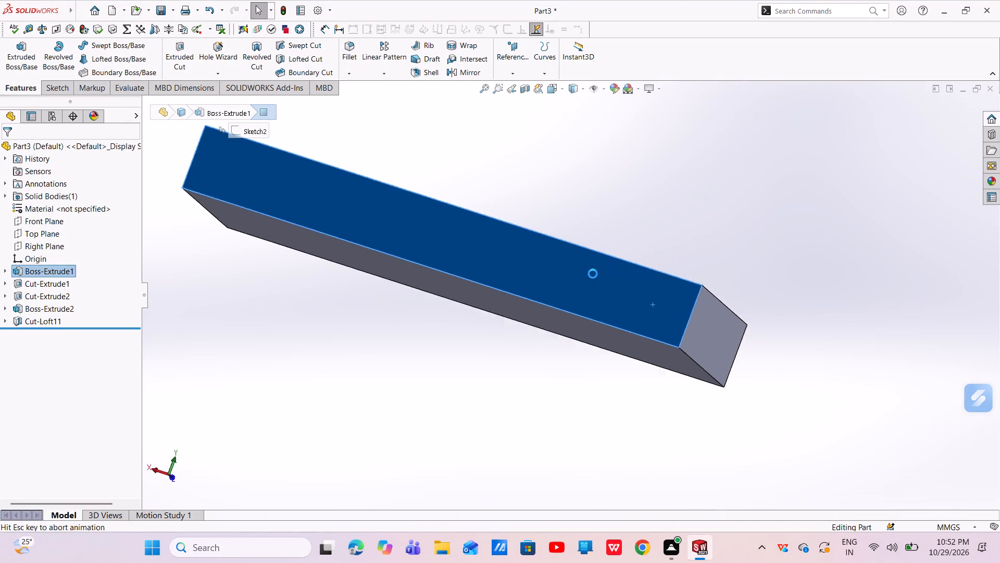
pyautogui.scroll(-2, 742, 296)
pyautogui.scroll(1, 731, 297)
pyautogui.moveTo(730, 297); pyautogui.dragTo(718, 355, button='middle')
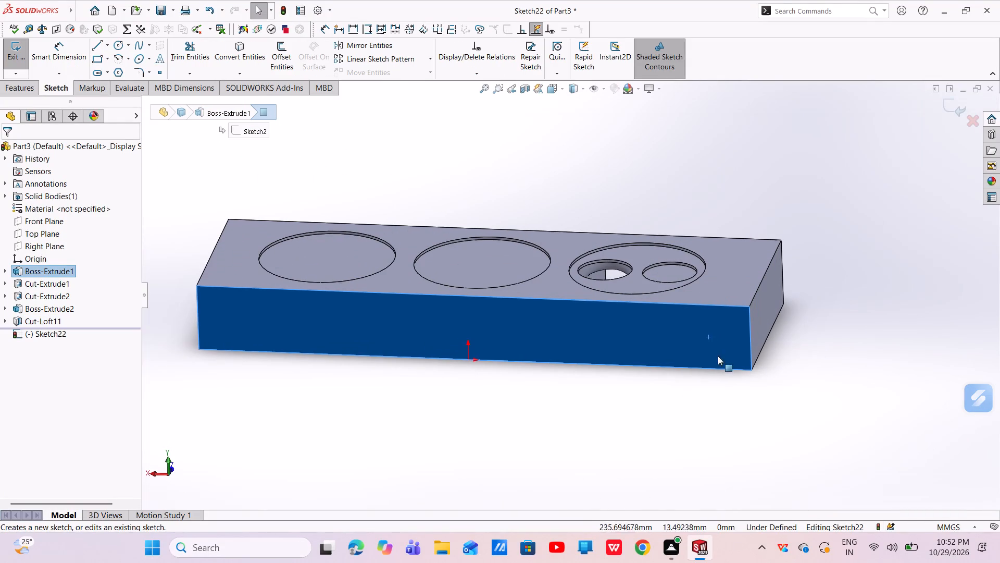
pyautogui.click(654, 349)
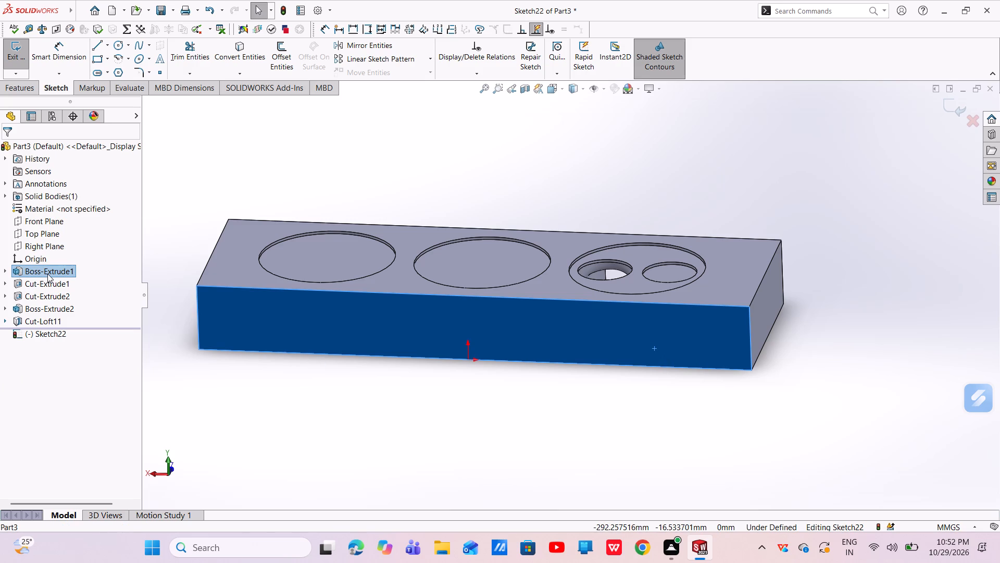
pyautogui.click(48, 334)
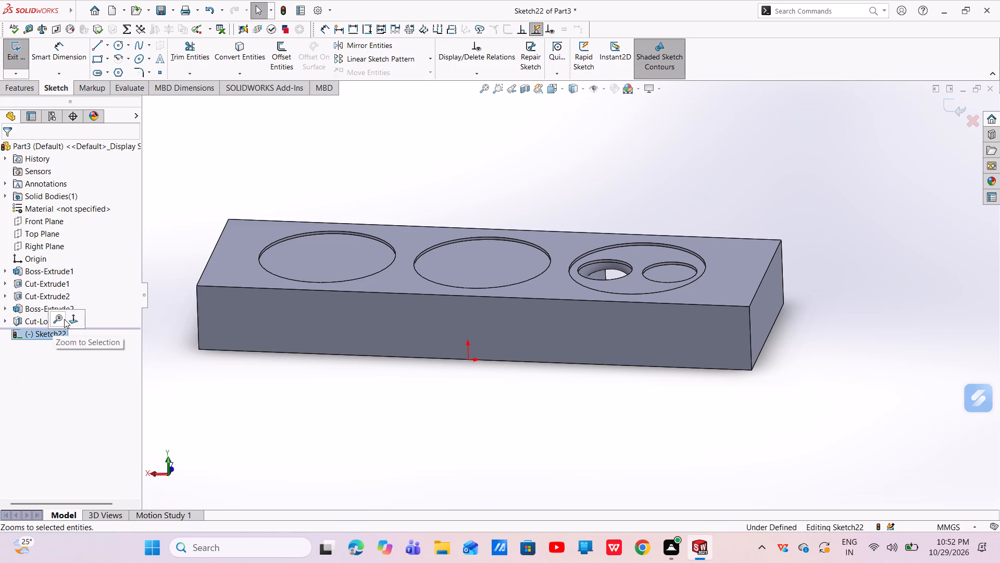
pyautogui.click(72, 320)
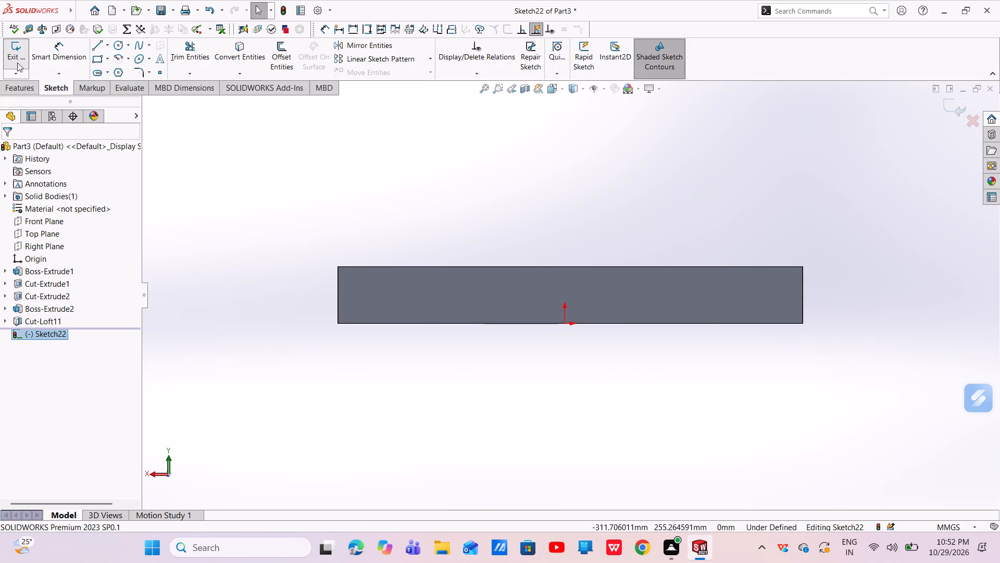
# Sketch a corner rectangle about 34 mm wide and 28 mm high near the end of the face beside the pocketed recess.
pyautogui.click(100, 54)
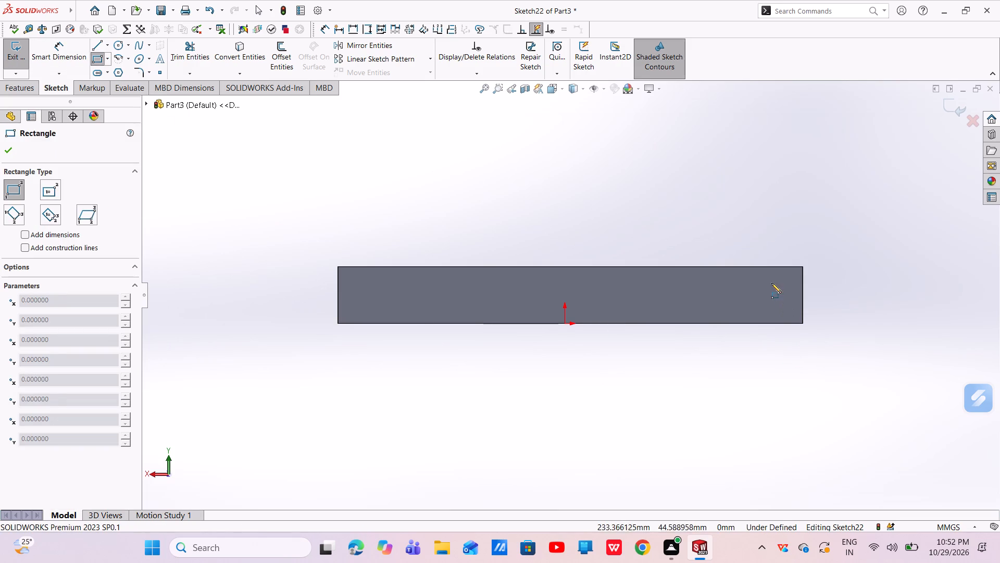
pyautogui.click(748, 289)
pyautogui.click(779, 314)
pyautogui.rightClick(779, 314)
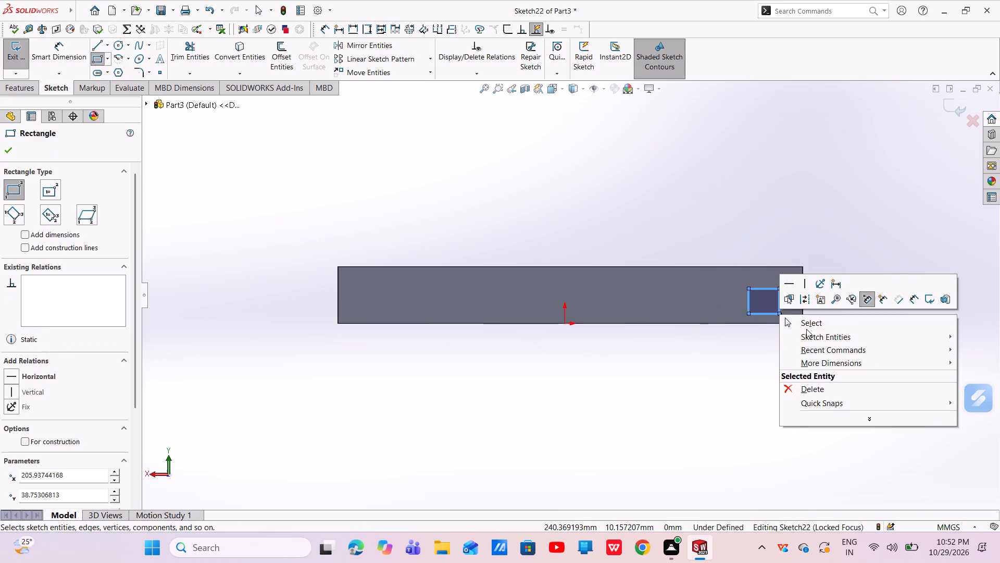
pyautogui.click(805, 322)
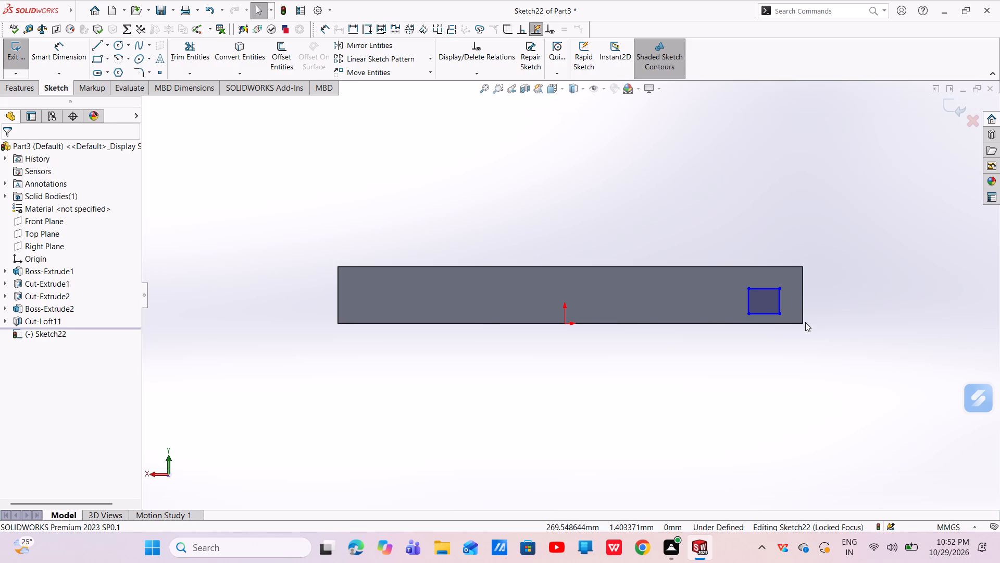
# Dimension the rectangle to 31.75 mm wide and 38.1 mm high.
pyautogui.scroll(-4, 829, 307)
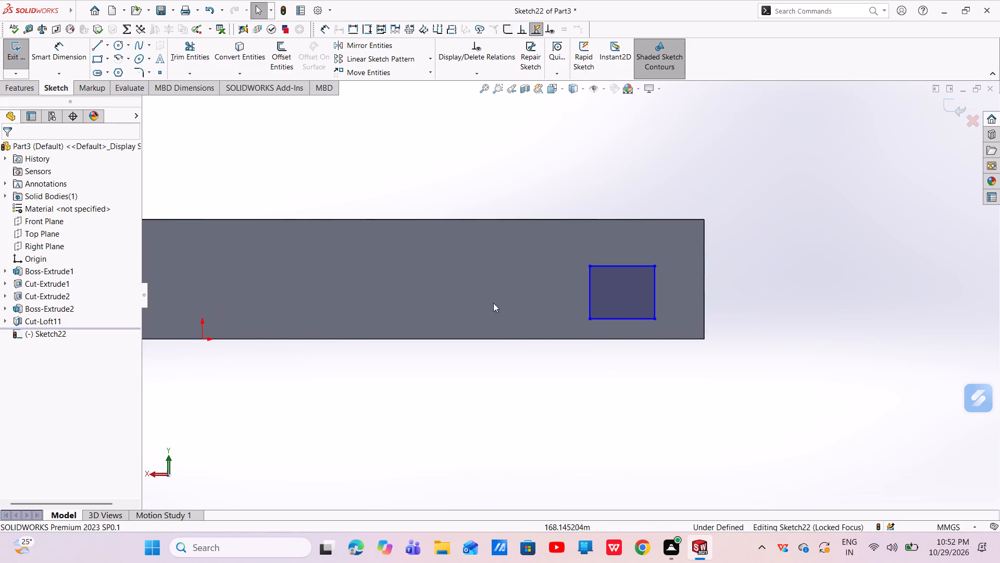
pyautogui.click(71, 51)
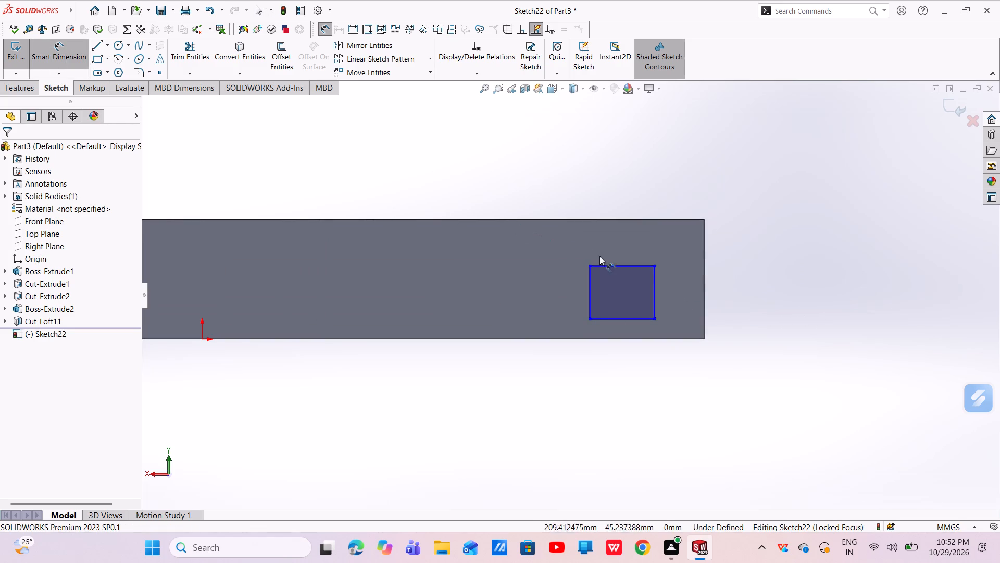
pyautogui.click(611, 264)
pyautogui.click(599, 172)
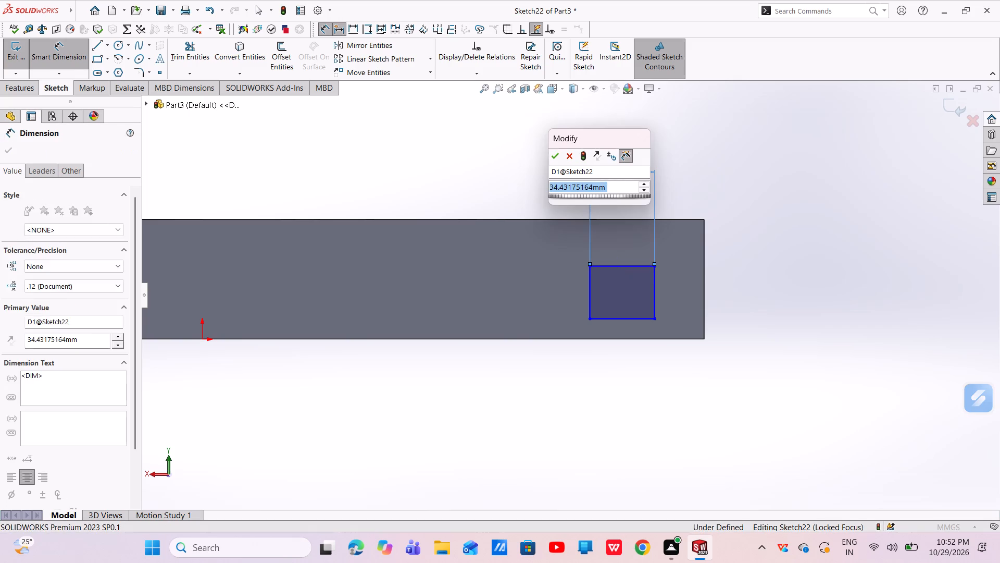
pyautogui.press('BackSpace')
pyautogui.write('31.75')
pyautogui.press('Return')
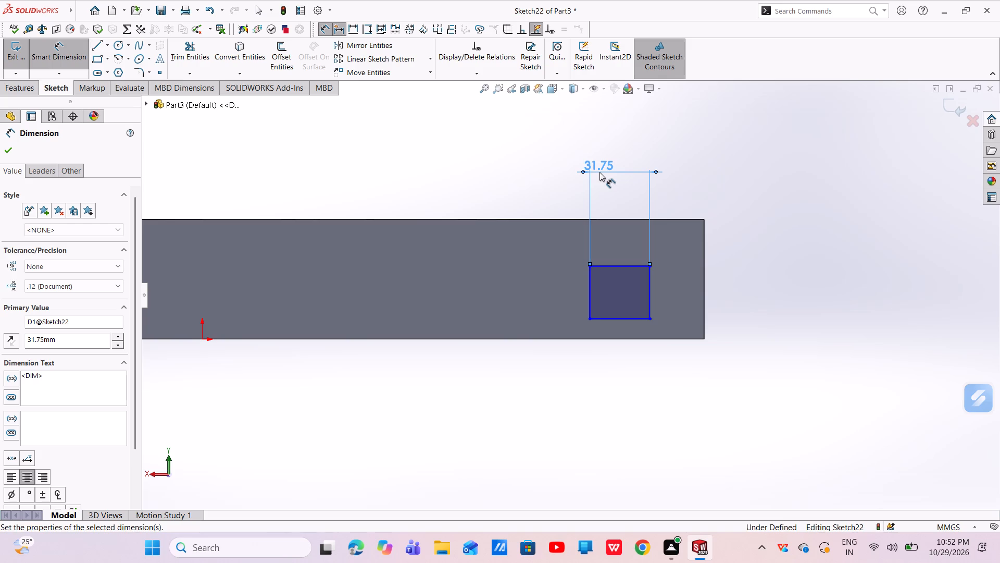
pyautogui.click(649, 294)
pyautogui.click(764, 296)
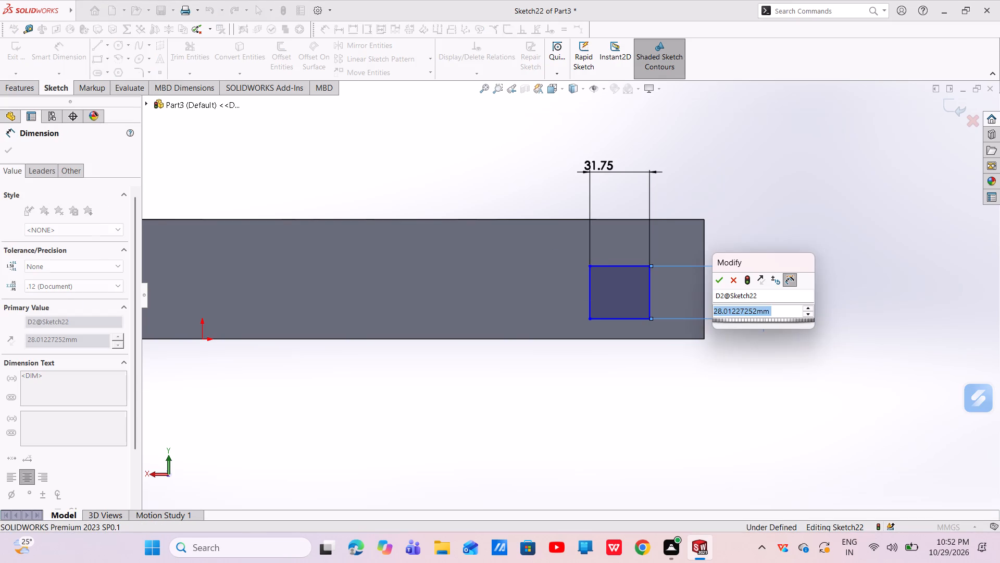
pyautogui.press('BackSpace')
pyautogui.write('38.')
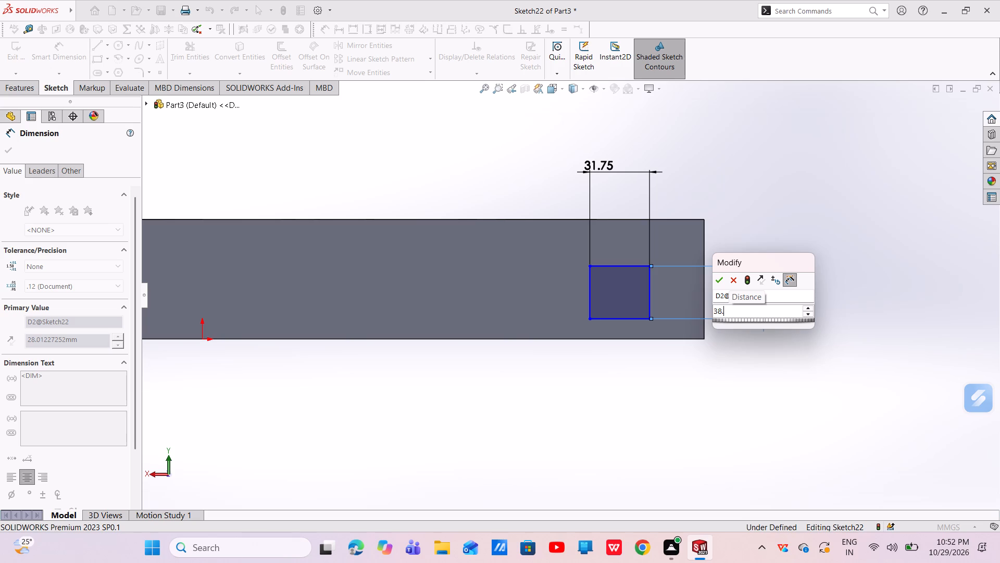
pyautogui.press('1')
pyautogui.press('Return')
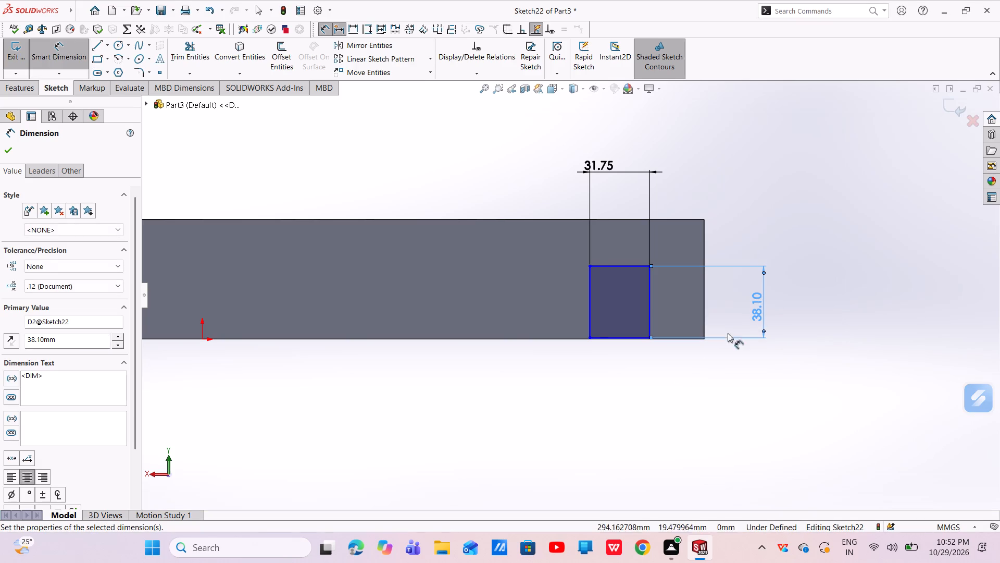
# Move the rectangle up so its lower edge sits about 7 mm above the block's bottom edge.
pyautogui.scroll(-3, 660, 361)
pyautogui.scroll(-3, 593, 315)
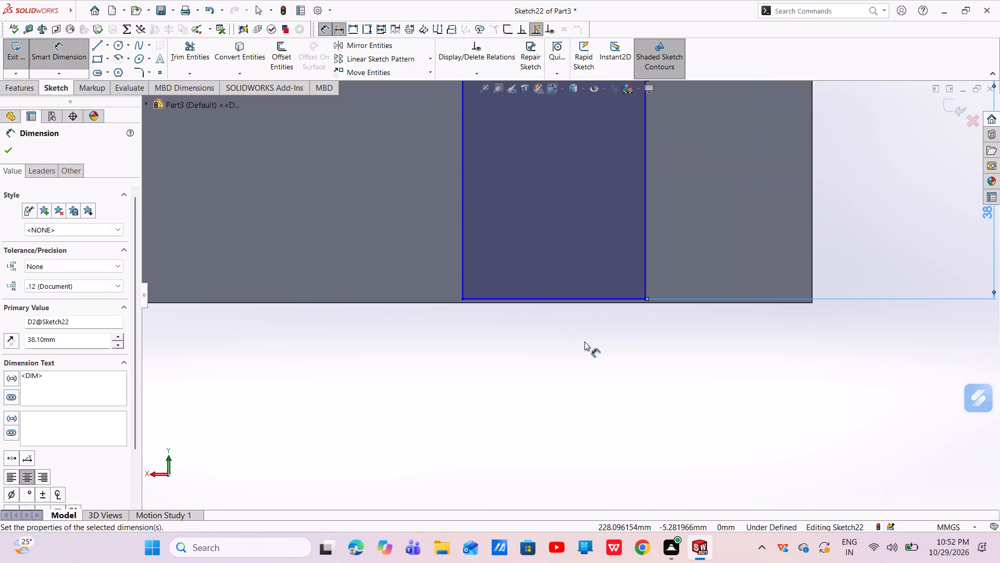
pyautogui.press('Escape')
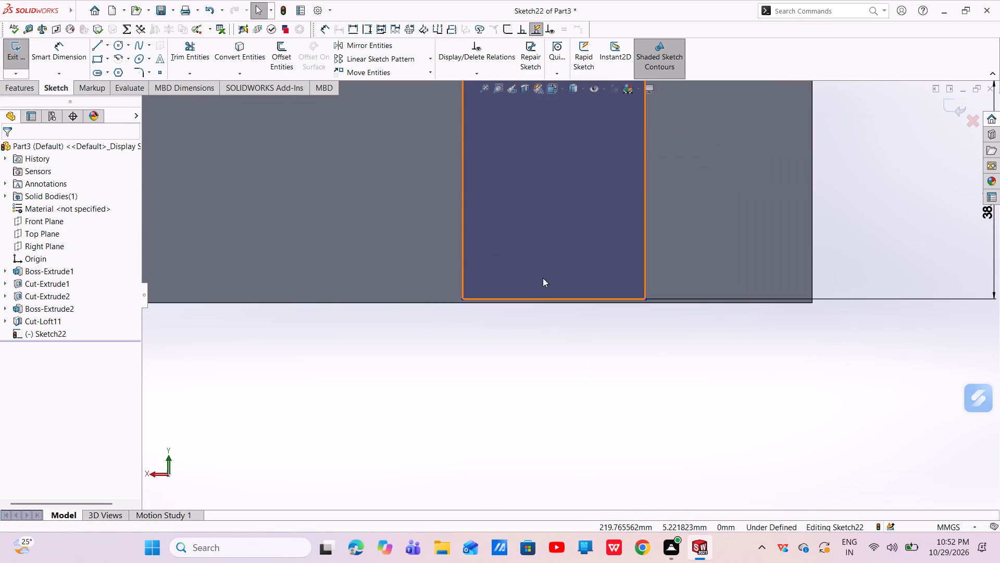
pyautogui.moveTo(542, 298); pyautogui.dragTo(555, 261)
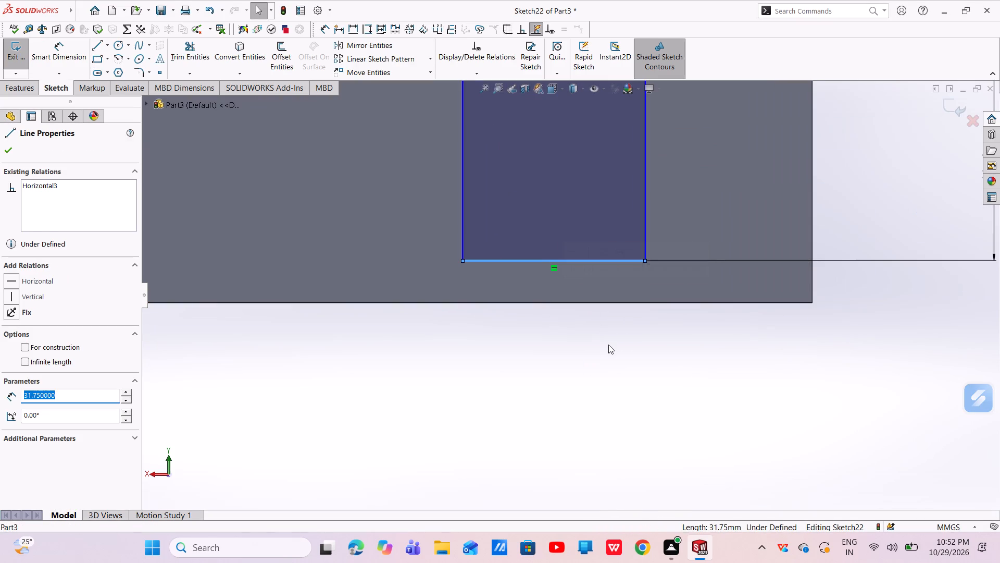
pyautogui.click(608, 347)
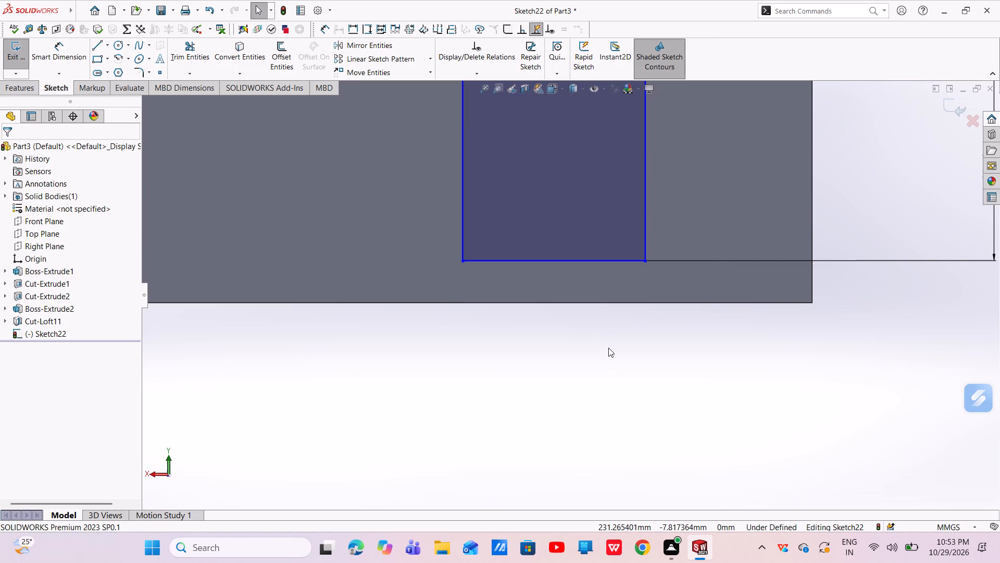
# Dimension the distance from the rectangle's nearer vertical side to the block's end edge as 61.60 mm.
pyautogui.scroll(4, 708, 300)
pyautogui.click(39, 48)
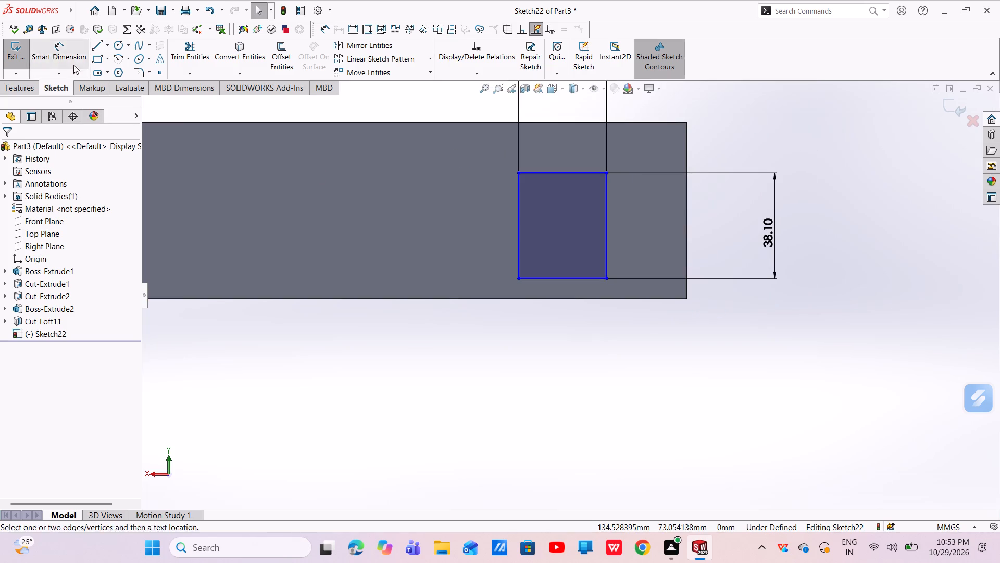
pyautogui.click(608, 232)
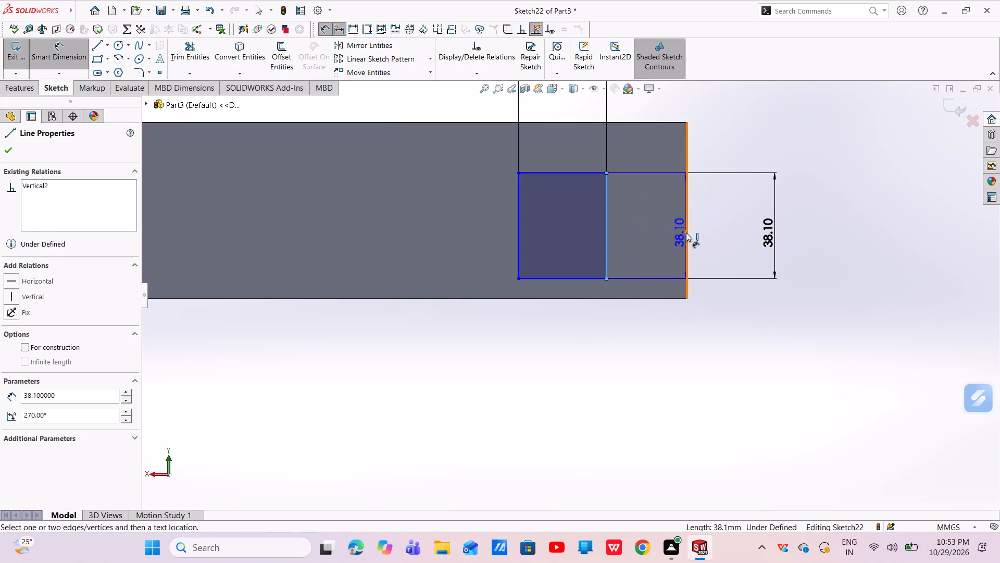
pyautogui.click(686, 232)
pyautogui.click(648, 370)
pyautogui.press('BackSpace')
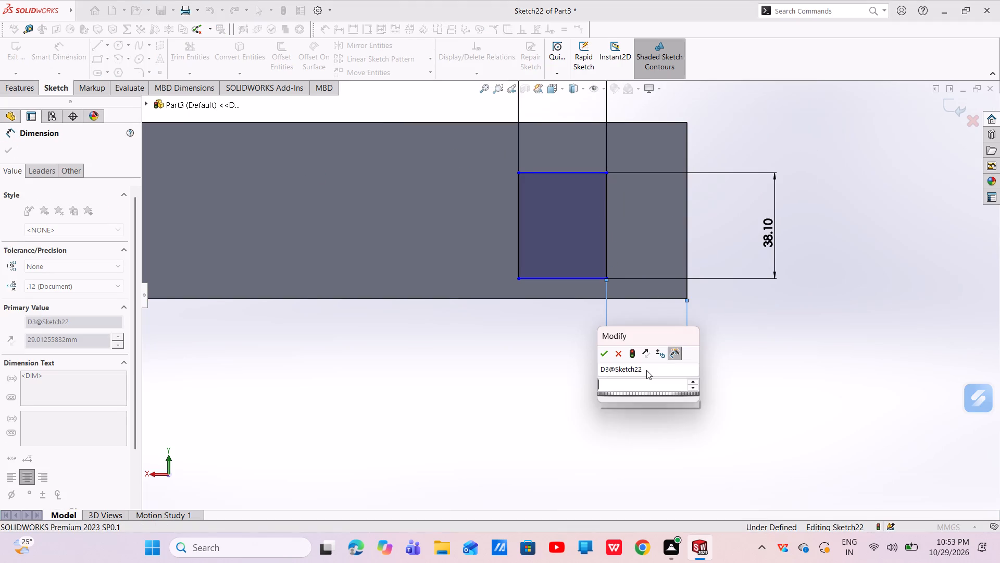
pyautogui.write('61')
pyautogui.press('.')
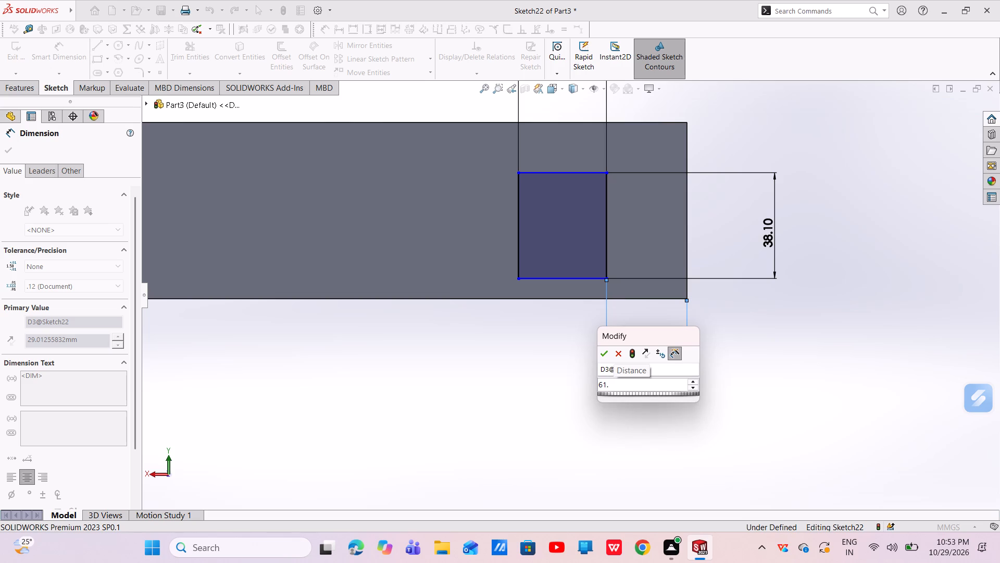
pyautogui.write('60')
pyautogui.press('Return')
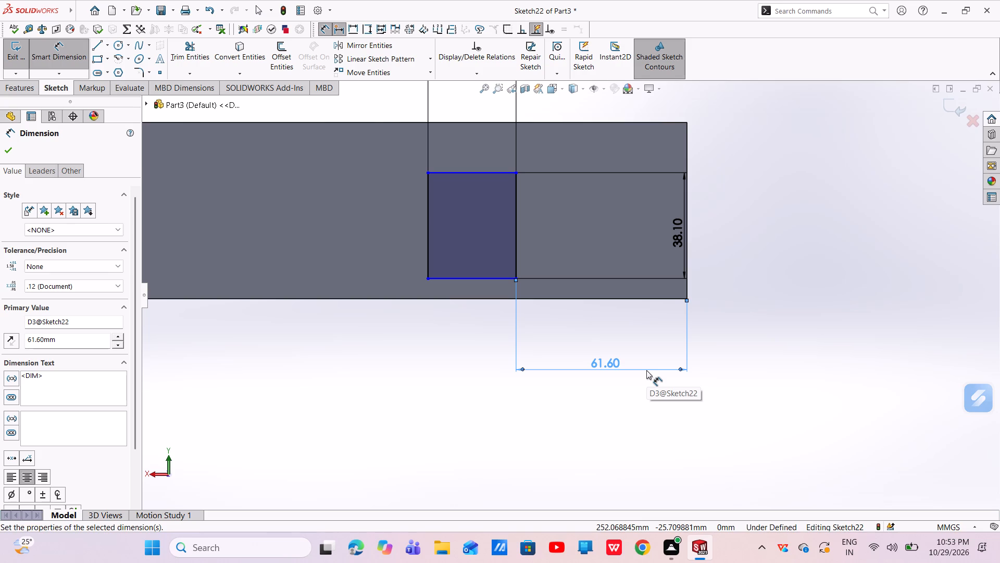
# Dimension the rectangle's lower edge 12.7 mm above the block's bottom edge.
pyautogui.click(472, 277)
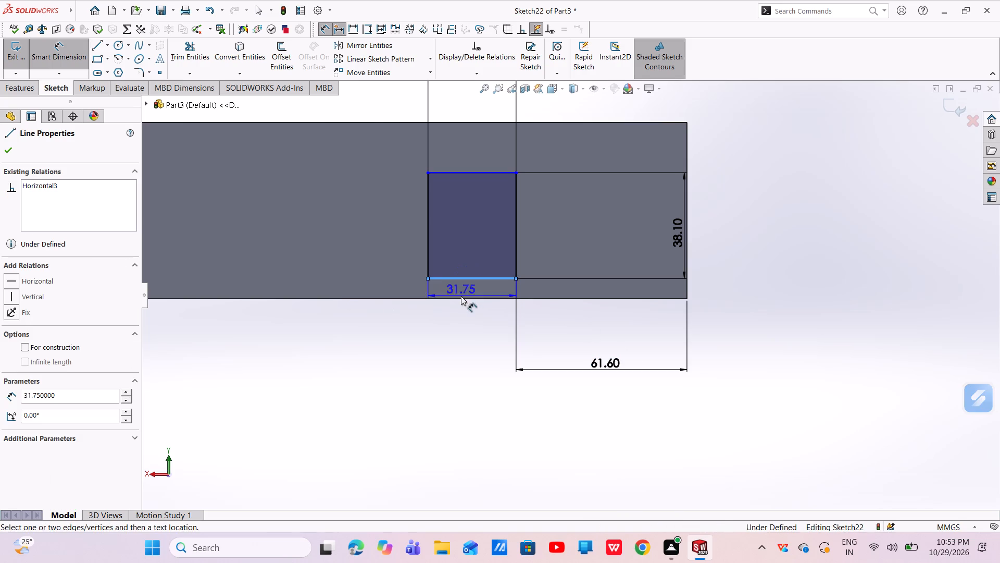
pyautogui.click(461, 298)
pyautogui.click(441, 362)
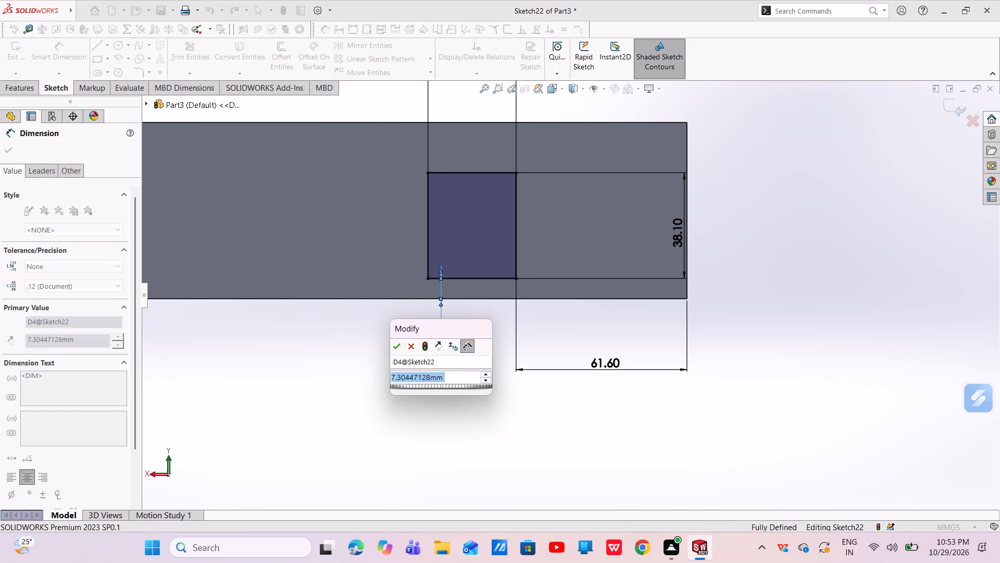
pyautogui.press('BackSpace')
pyautogui.write('12.7')
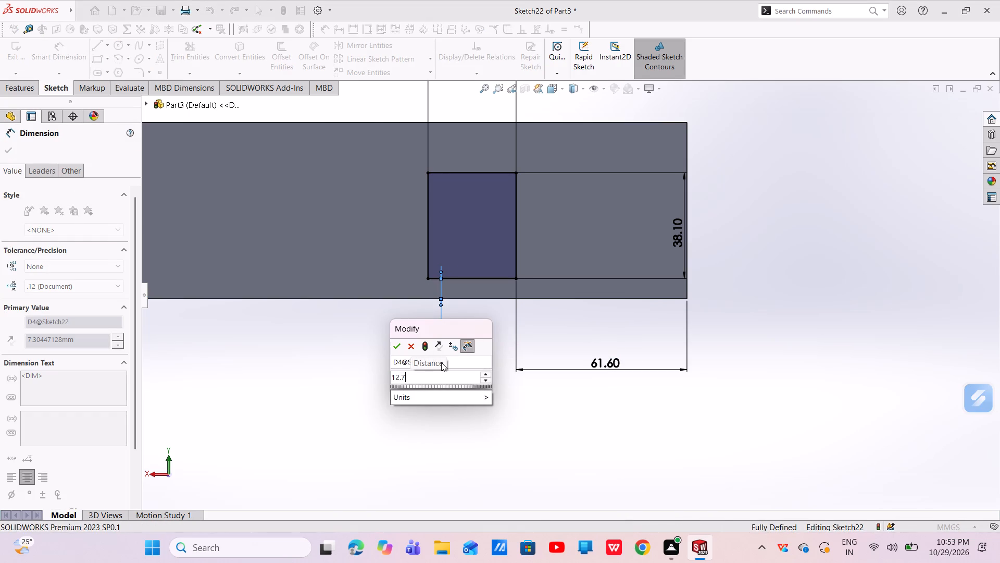
pyautogui.press('Return')
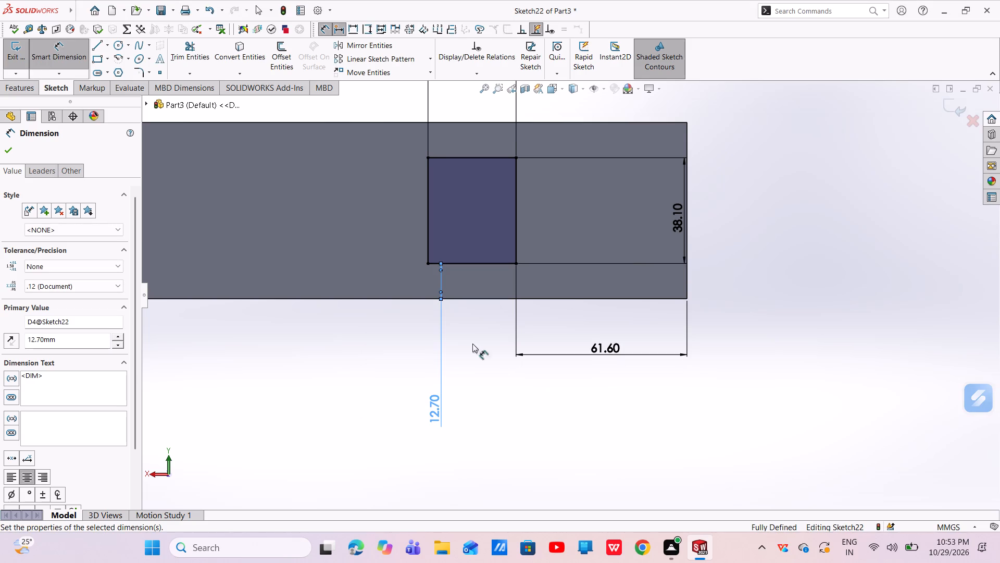
pyautogui.scroll(3, 614, 256)
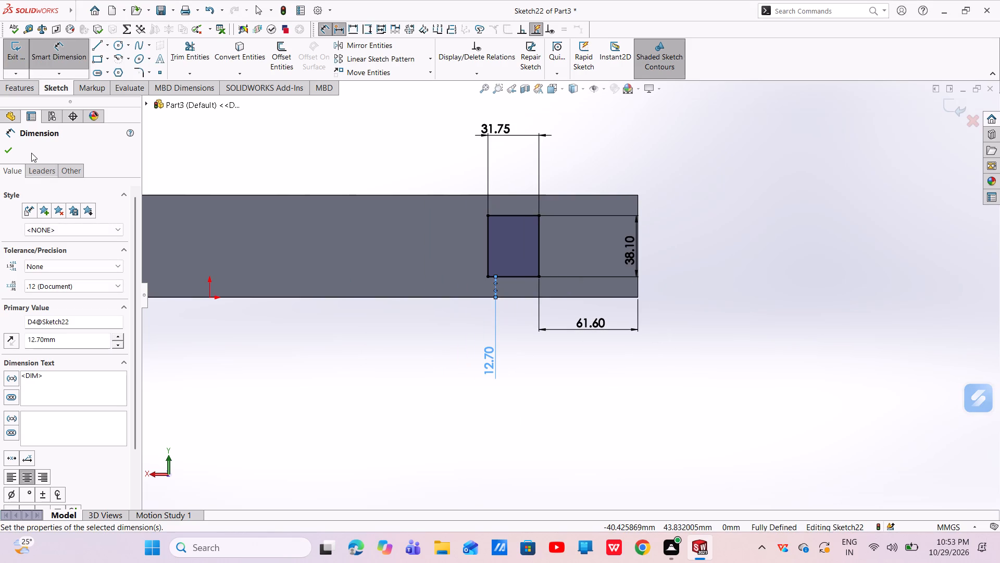
pyautogui.click(14, 153)
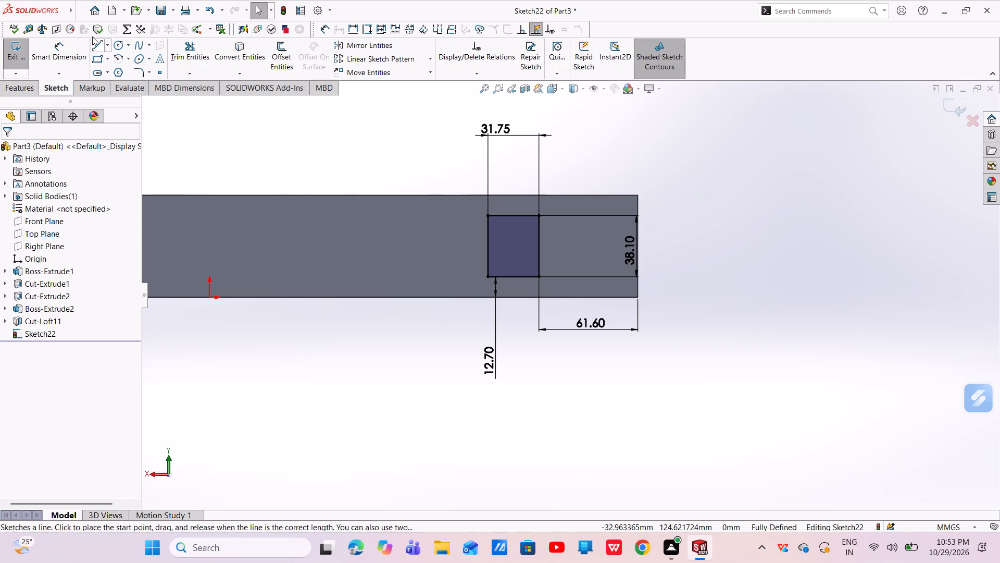
# Round all four corners of the rectangle with 6.35 mm sketch fillets.
pyautogui.click(134, 71)
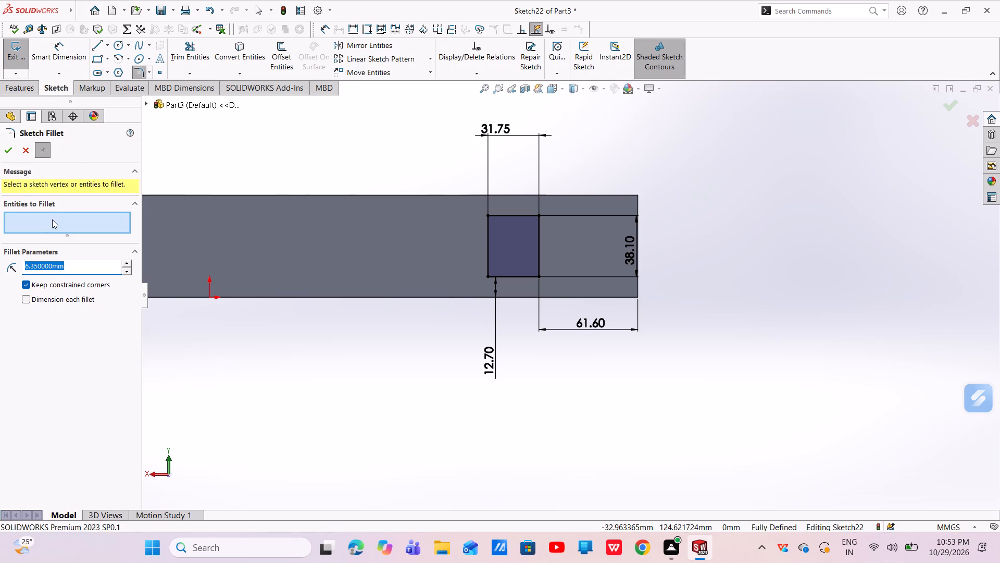
pyautogui.click(537, 217)
pyautogui.click(490, 215)
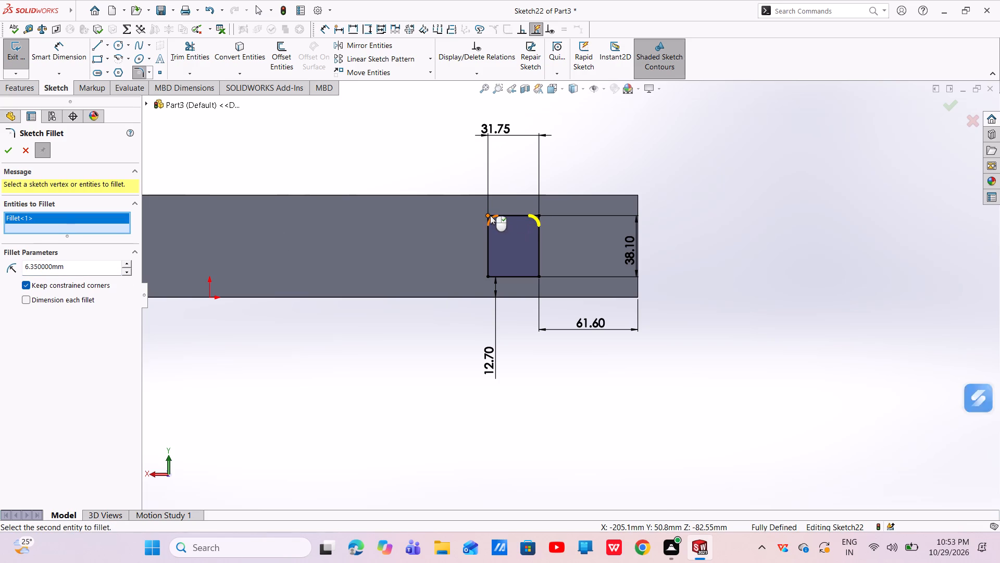
pyautogui.click(489, 275)
pyautogui.click(537, 275)
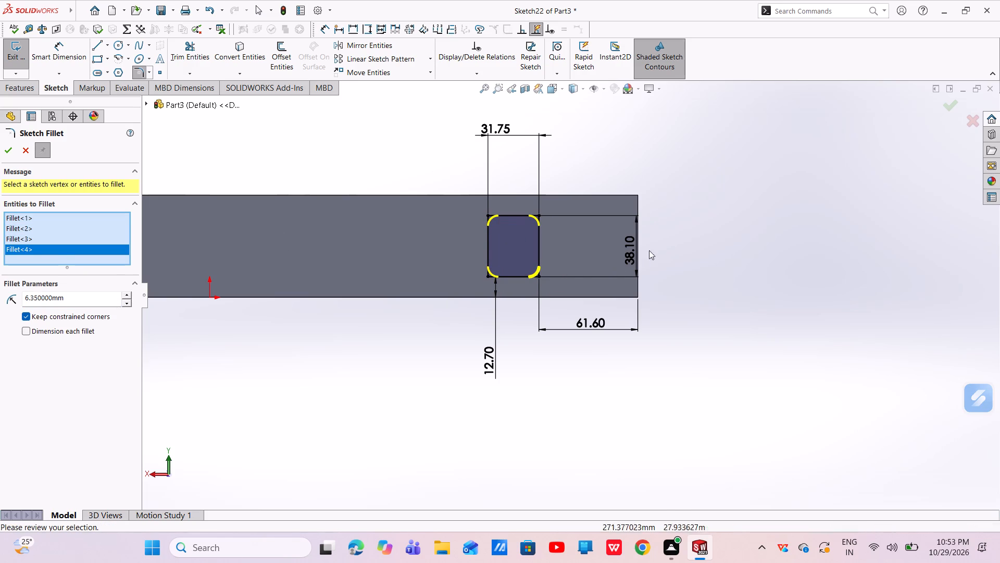
pyautogui.click(952, 104)
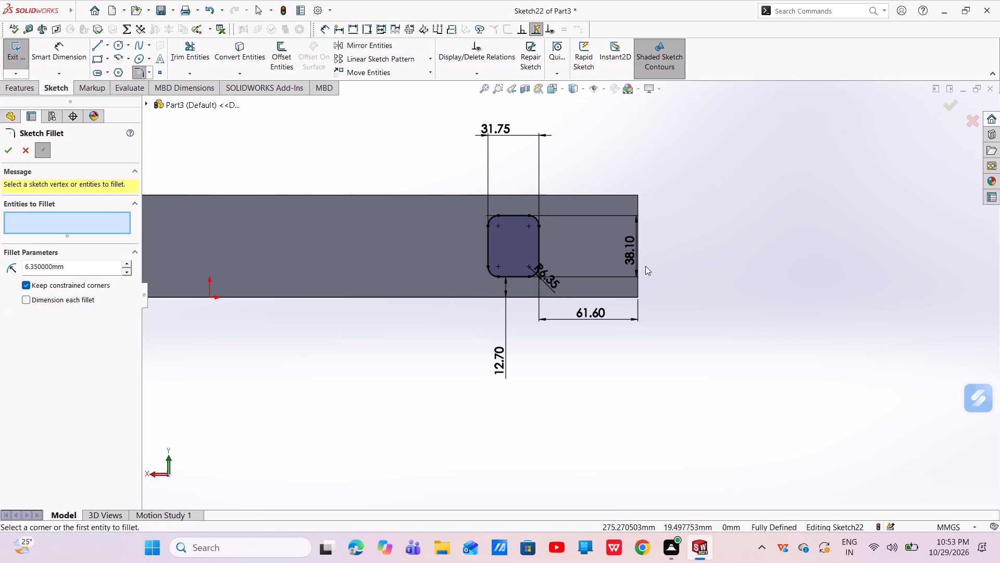
# Finish filleting and exit the rounded rectangle sketch on the block's long side.
pyautogui.click(12, 152)
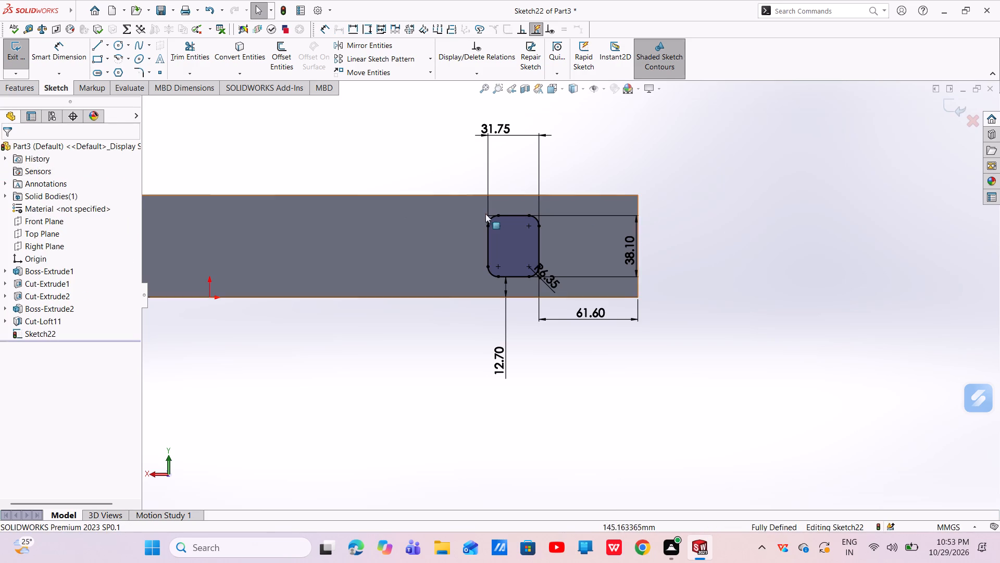
pyautogui.moveTo(658, 223); pyautogui.dragTo(669, 309, button='middle')
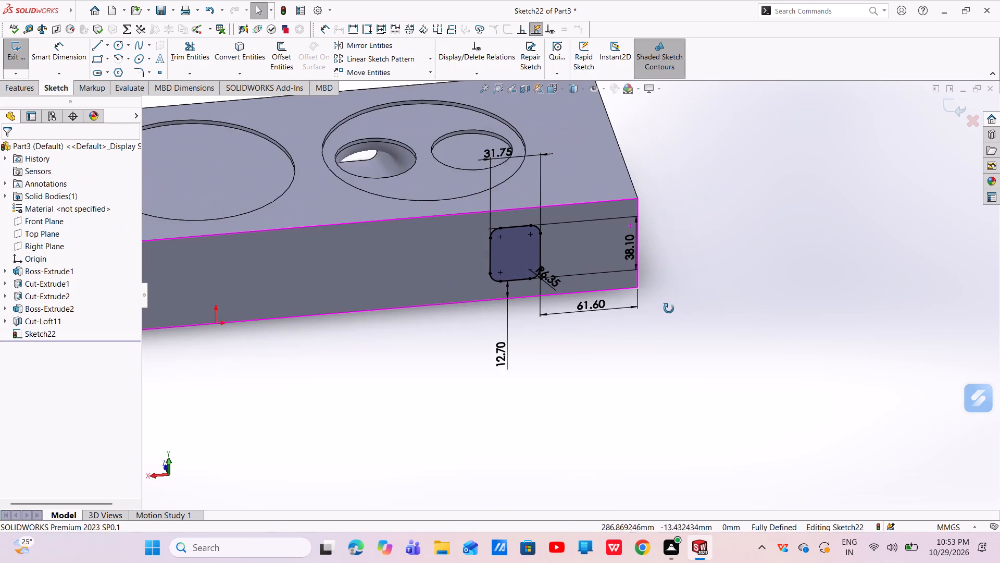
pyautogui.moveTo(669, 309); pyautogui.dragTo(669, 310, button='middle')
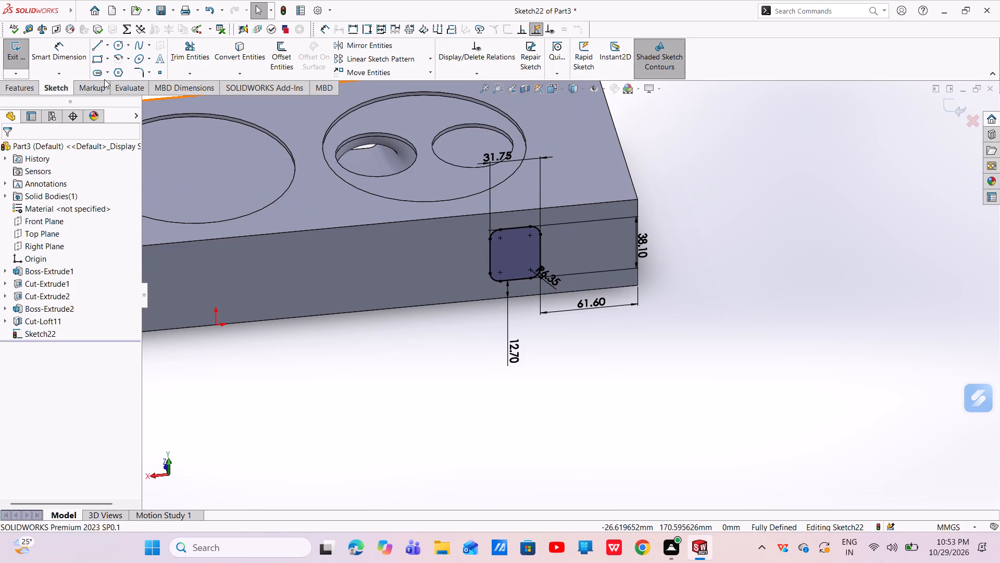
pyautogui.click(22, 85)
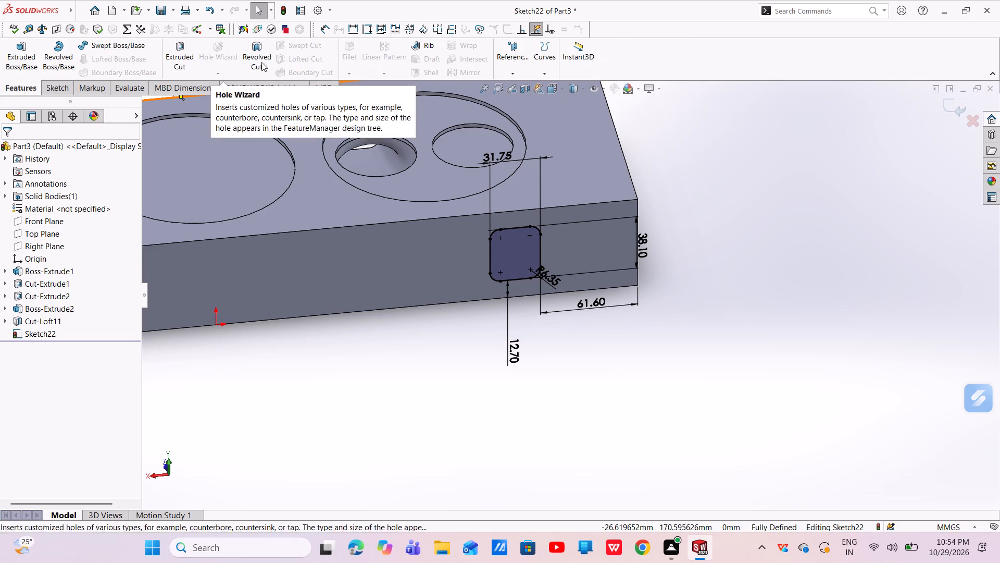
pyautogui.click(944, 100)
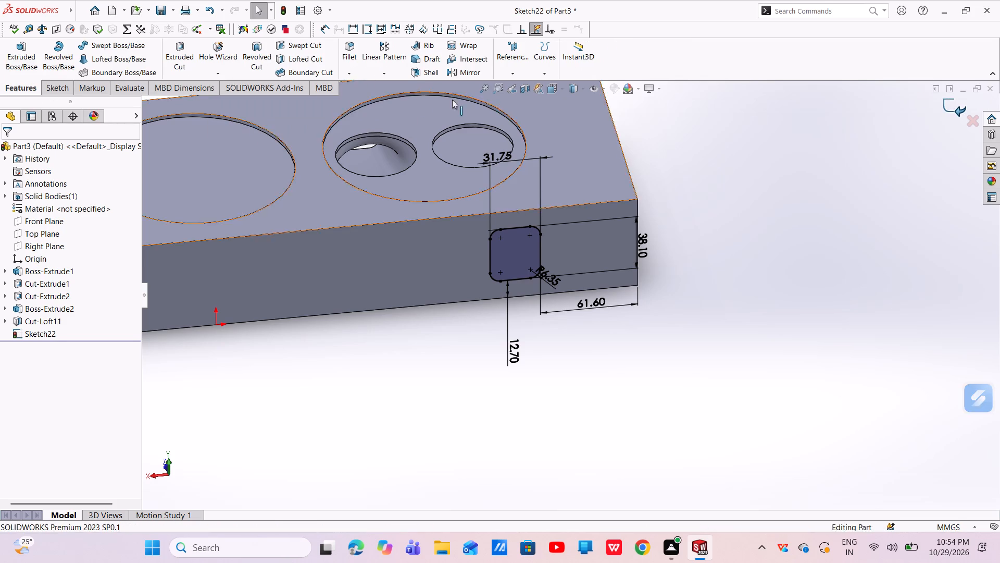
# Start a lofted cut using the rounded rectangle sketch and the circular edge of the nearby small round pocket as profiles.
pyautogui.click(295, 58)
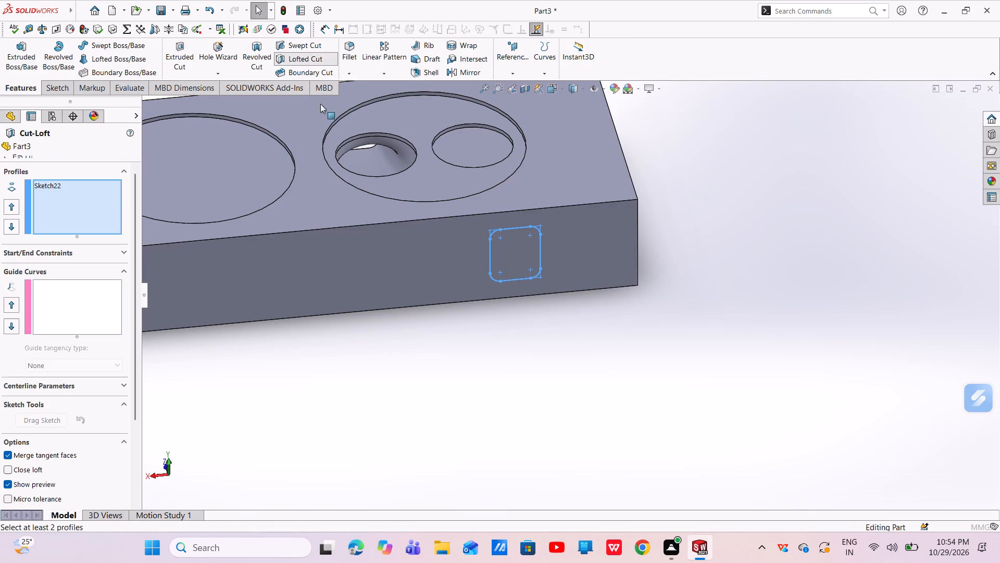
pyautogui.click(508, 280)
pyautogui.click(508, 280)
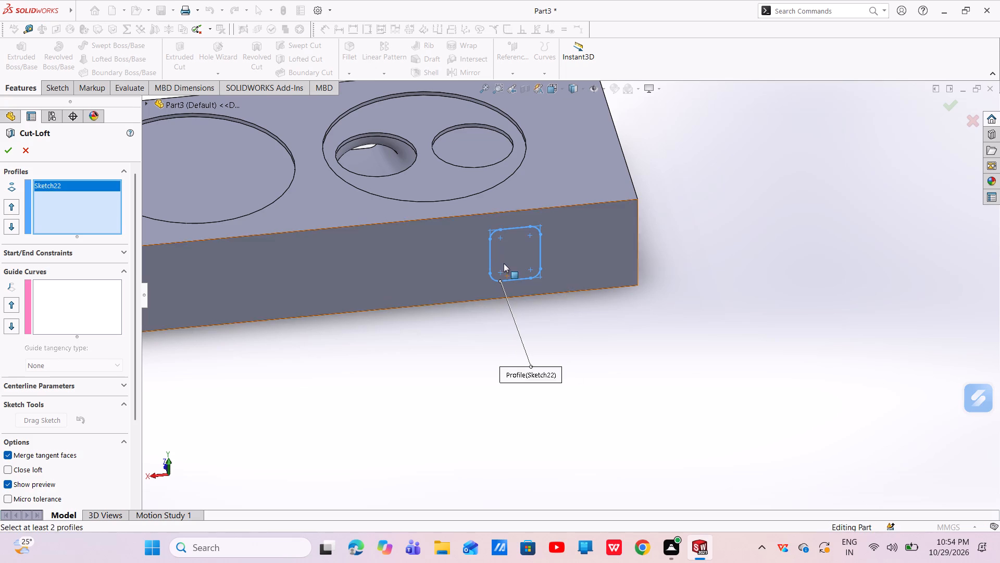
pyautogui.scroll(-4, 466, 129)
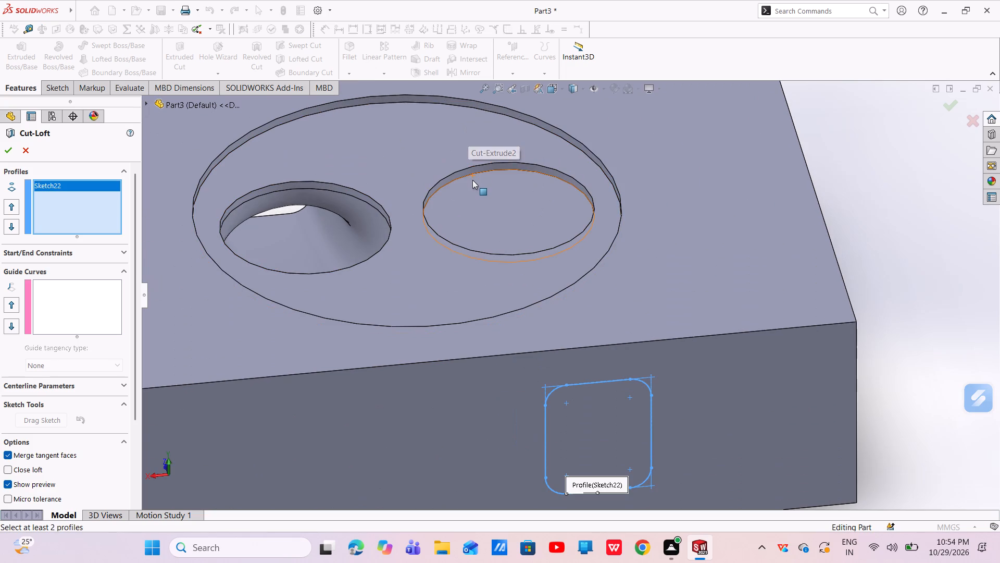
pyautogui.click(481, 173)
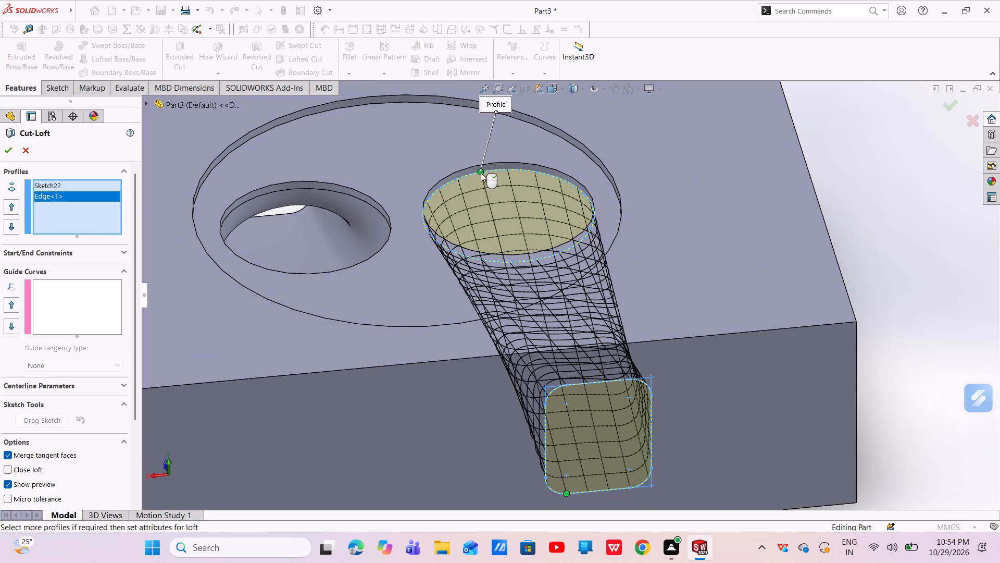
# Set both the start and end constraints of the lofted cut to Normal To Profile.
pyautogui.scroll(3, 547, 263)
pyautogui.moveTo(558, 346); pyautogui.dragTo(527, 317, button='middle')
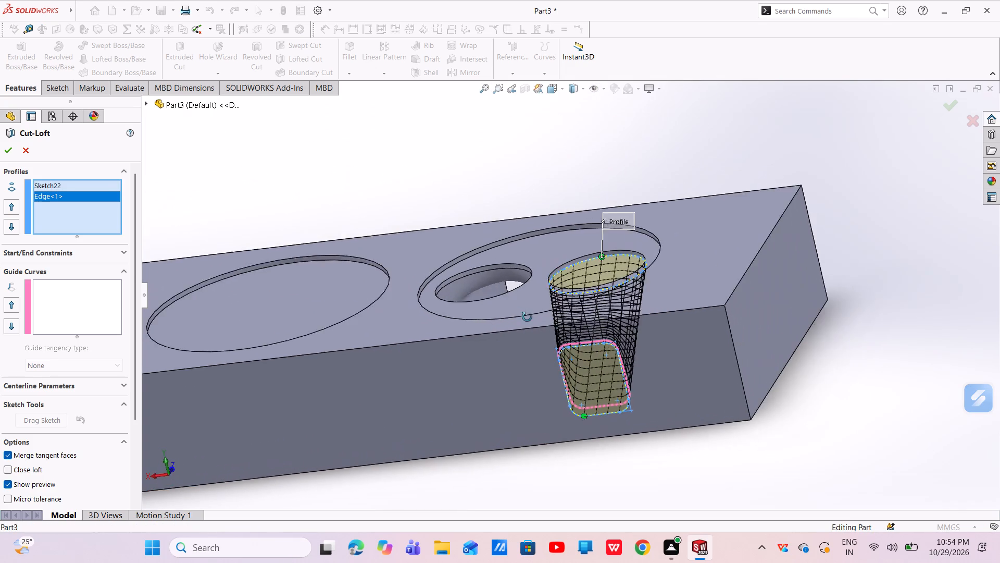
pyautogui.moveTo(527, 317); pyautogui.dragTo(540, 258, button='middle')
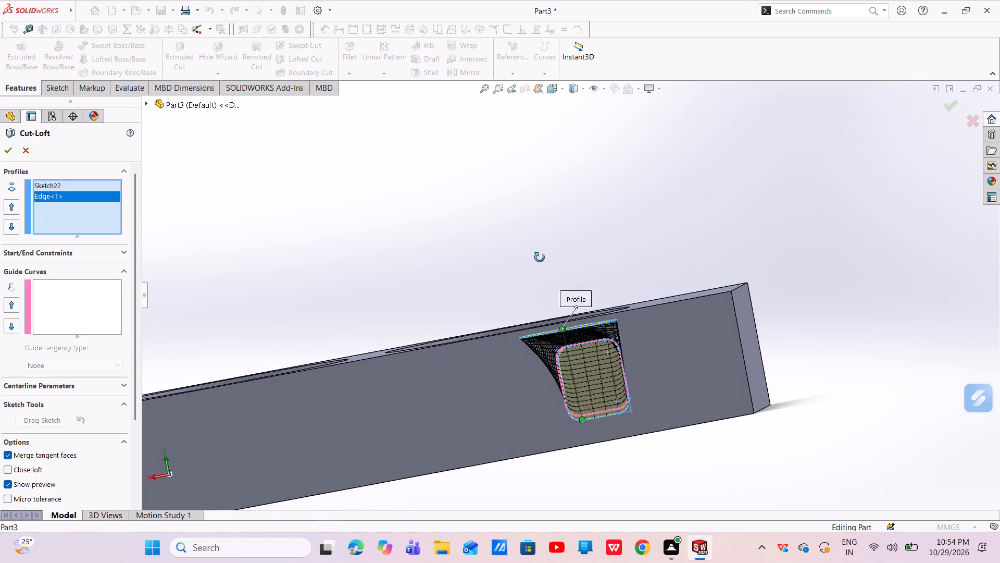
pyautogui.moveTo(540, 258); pyautogui.dragTo(539, 298, button='middle')
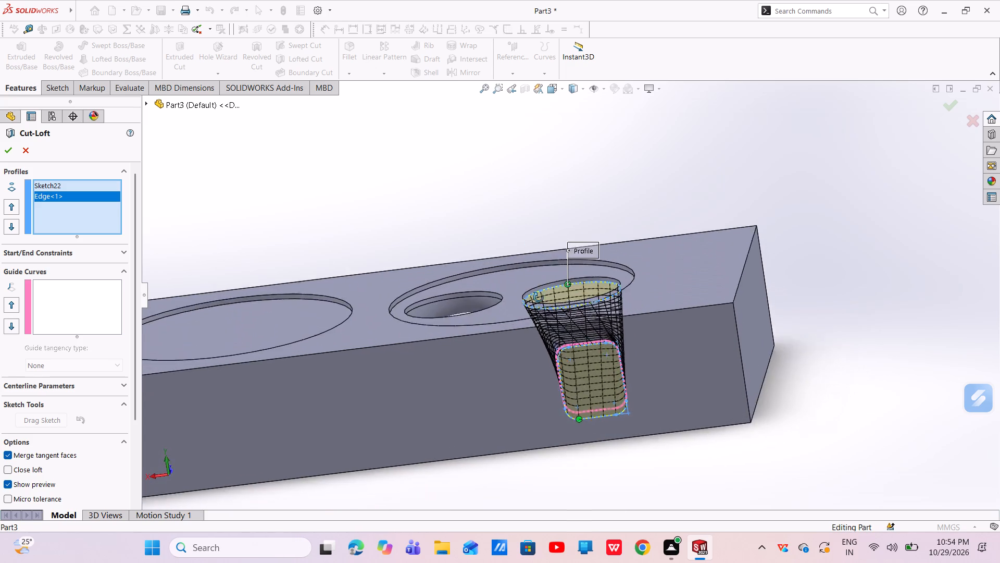
pyautogui.moveTo(539, 298); pyautogui.dragTo(540, 368, button='middle')
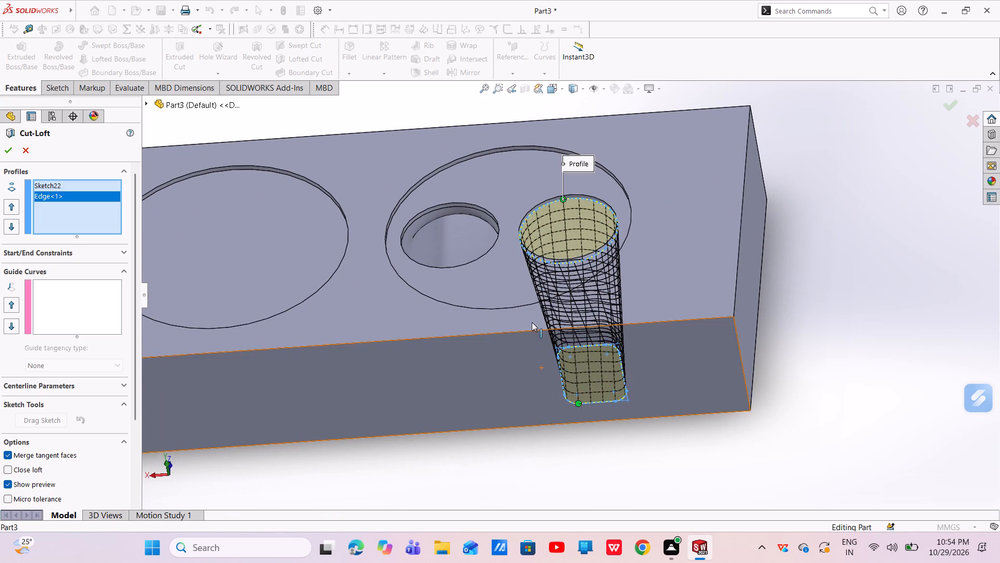
pyautogui.click(123, 252)
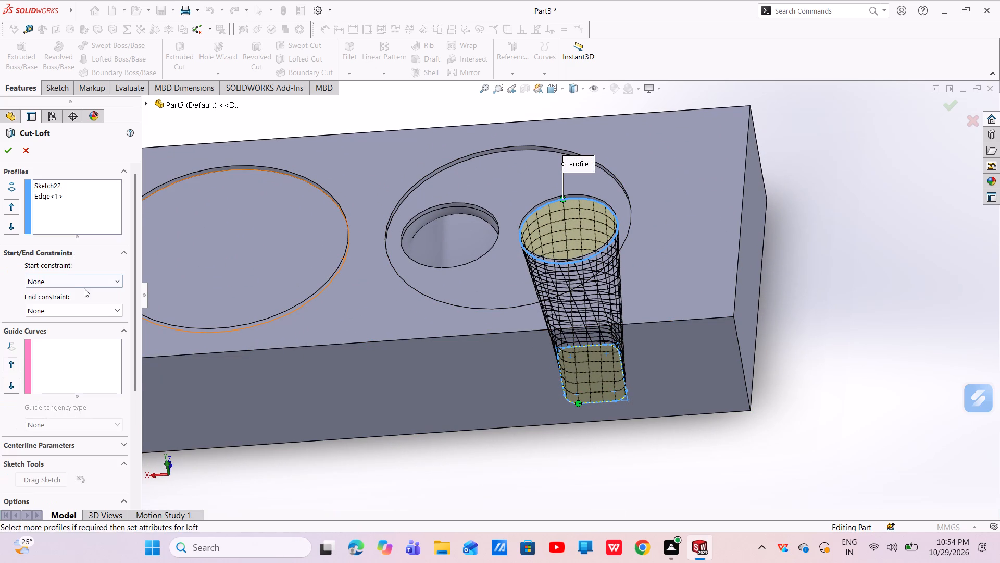
pyautogui.click(84, 283)
pyautogui.click(74, 308)
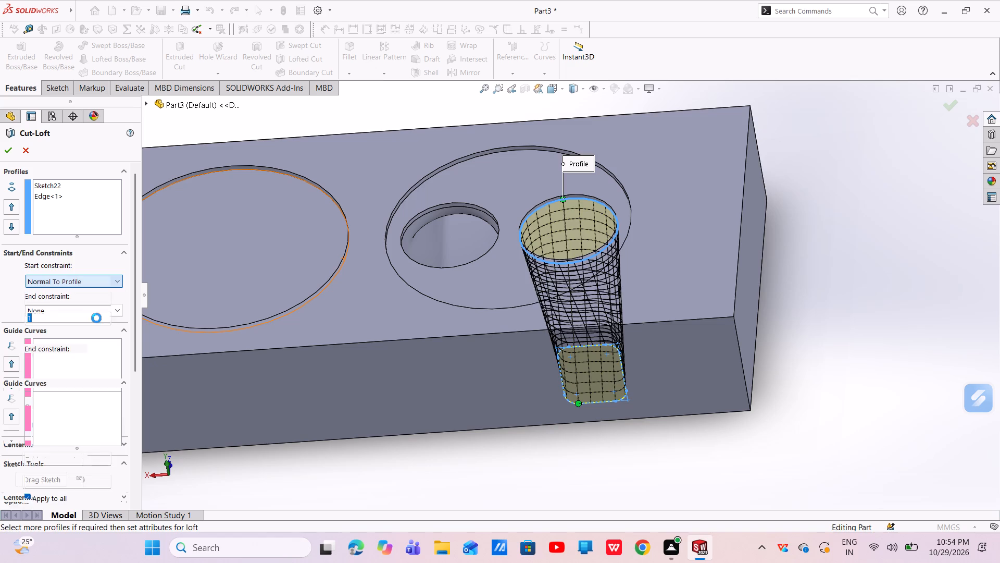
pyautogui.click(110, 367)
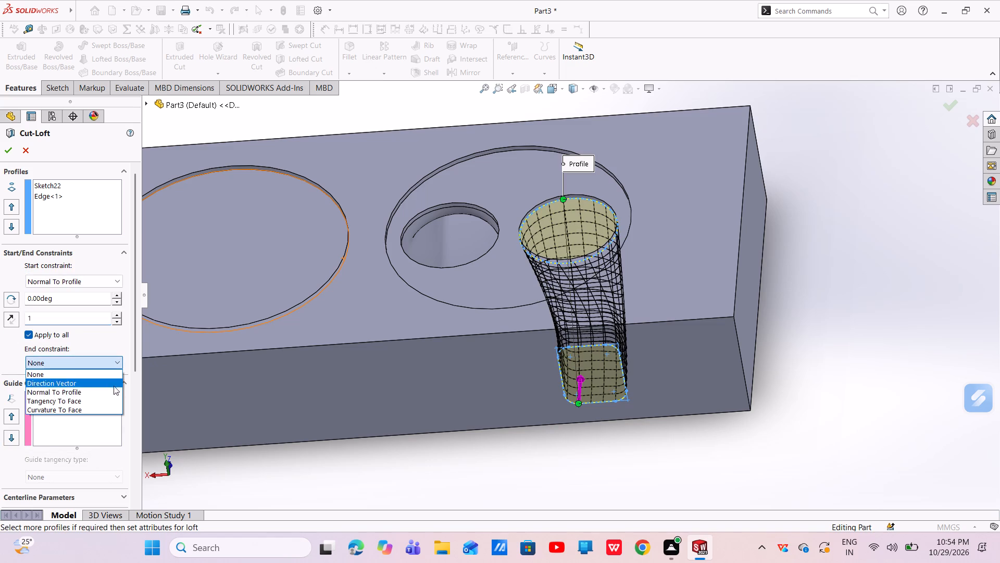
pyautogui.click(108, 393)
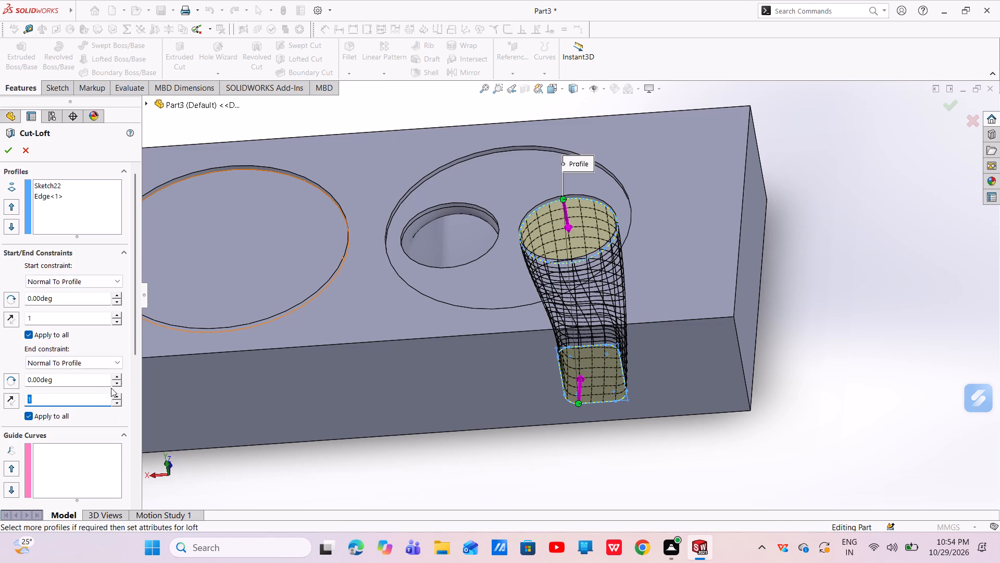
# Reduce the loft's start tangent length at the rounded rectangle profile to 0.1.
pyautogui.scroll(-3, 623, 365)
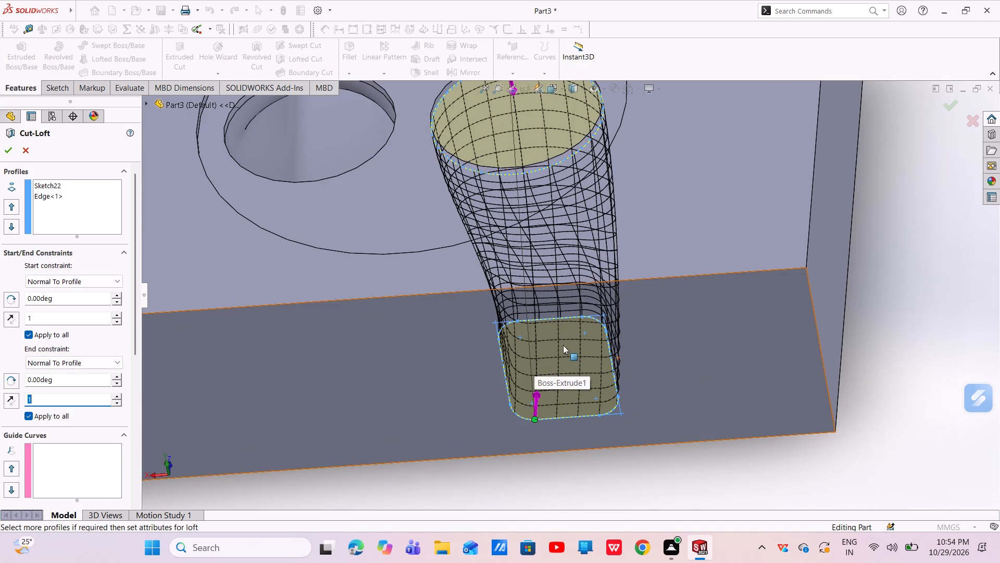
pyautogui.moveTo(563, 345); pyautogui.dragTo(565, 252, button='middle')
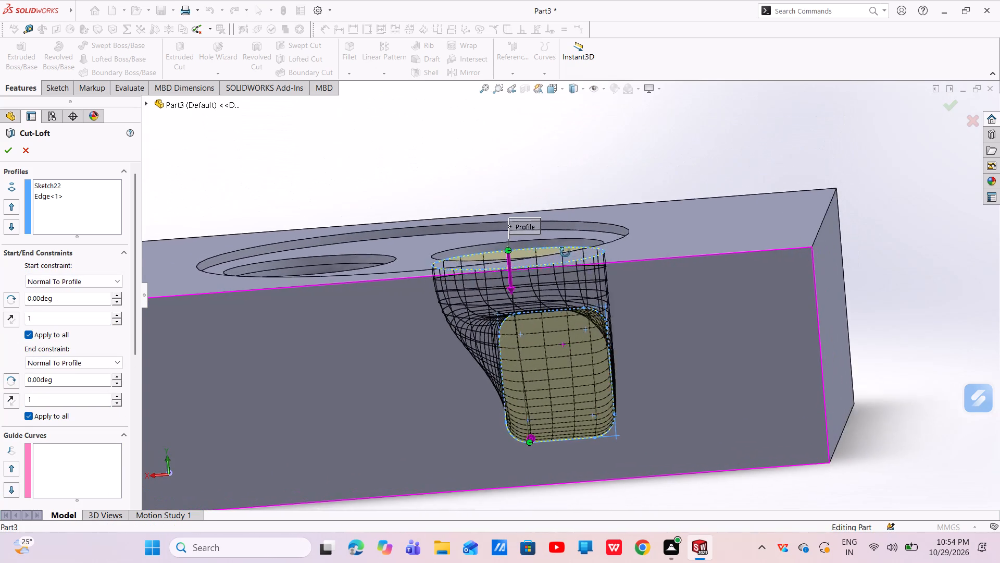
pyautogui.moveTo(565, 252); pyautogui.dragTo(567, 247, button='middle')
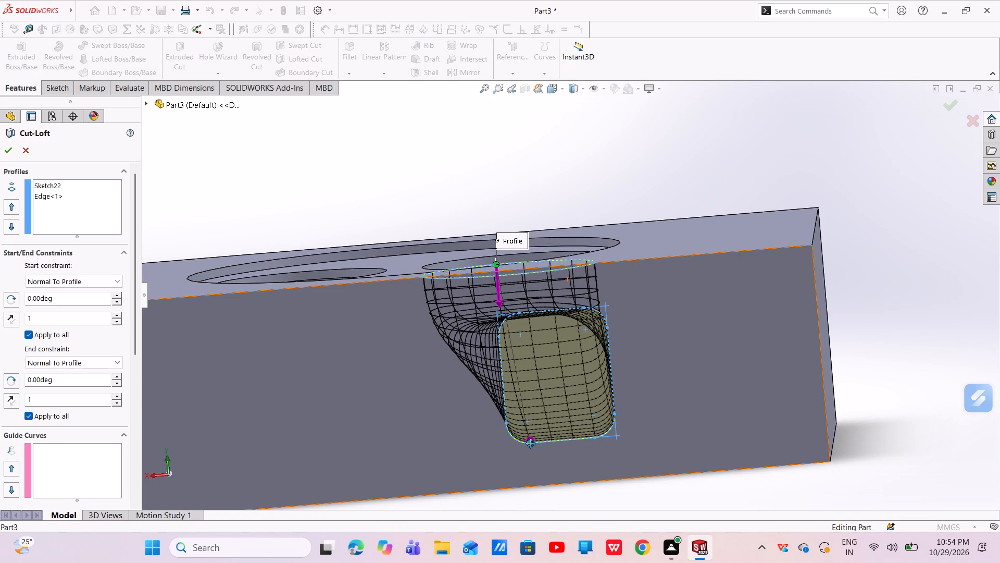
pyautogui.moveTo(530, 443); pyautogui.dragTo(509, 438)
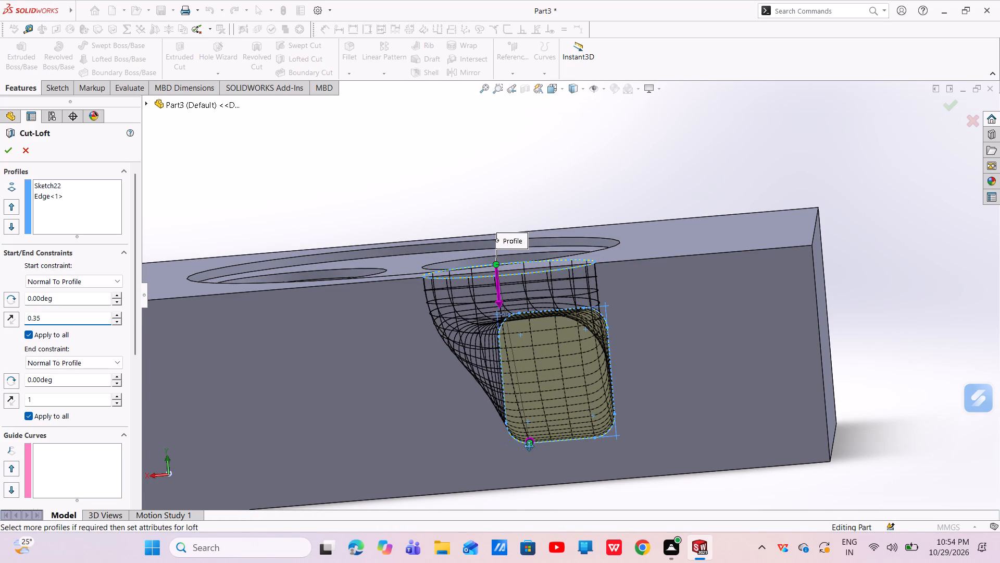
pyautogui.scroll(-4, 529, 446)
pyautogui.moveTo(542, 400); pyautogui.dragTo(510, 390)
pyautogui.scroll(-2, 545, 400)
pyautogui.scroll(4, 544, 395)
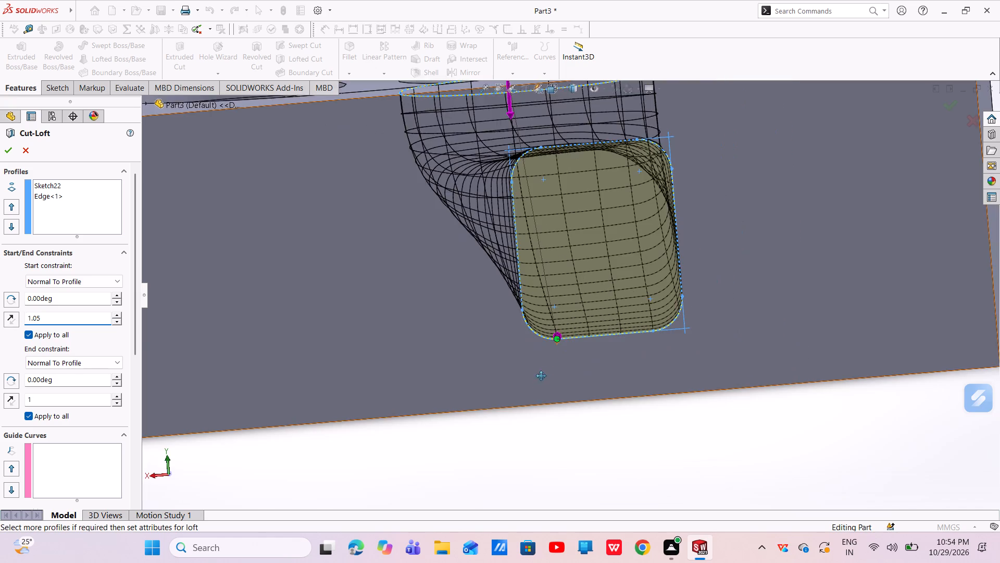
pyautogui.scroll(3, 547, 366)
pyautogui.moveTo(557, 359); pyautogui.dragTo(543, 348, button='middle')
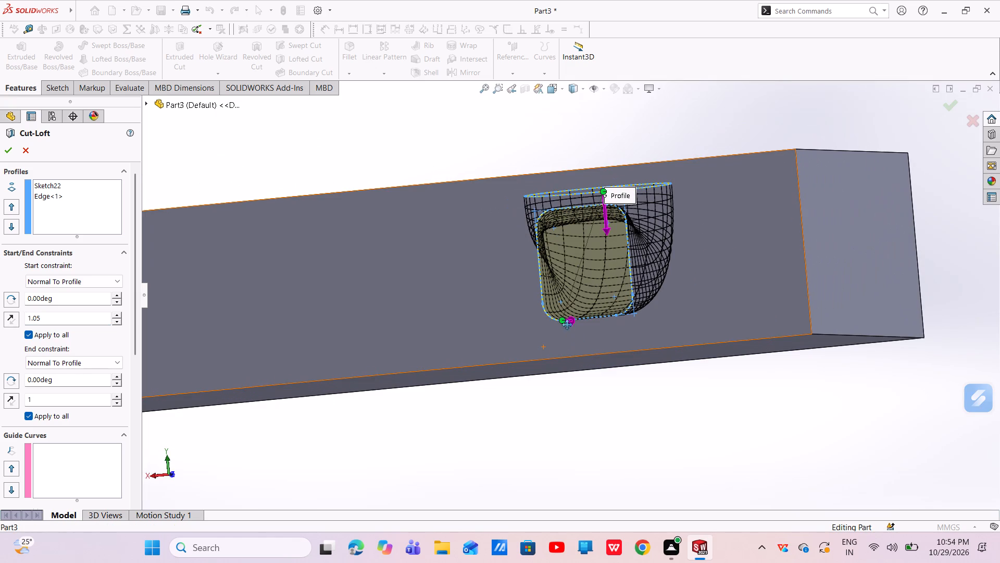
pyautogui.moveTo(567, 320); pyautogui.dragTo(548, 305)
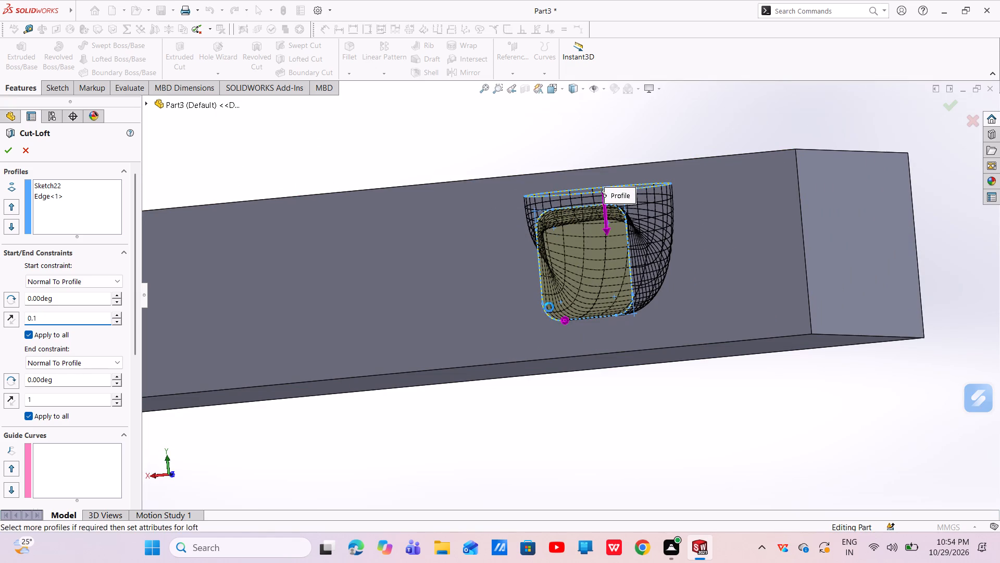
# Move the loft connector point along the round pocket's edge toward the neighbouring small pocket to reduce the loft's twist.
pyautogui.scroll(1, 585, 275)
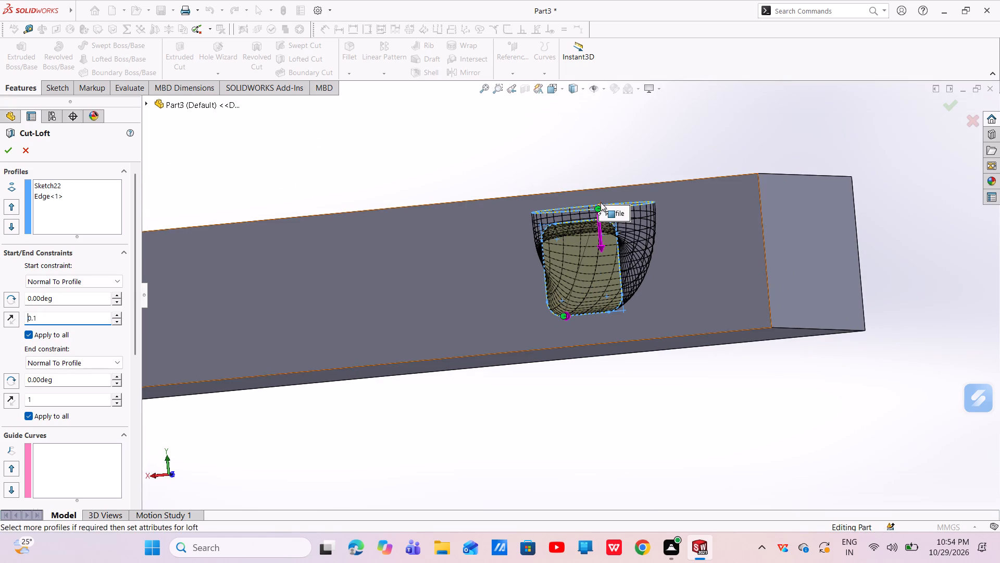
pyautogui.moveTo(599, 207); pyautogui.dragTo(598, 207)
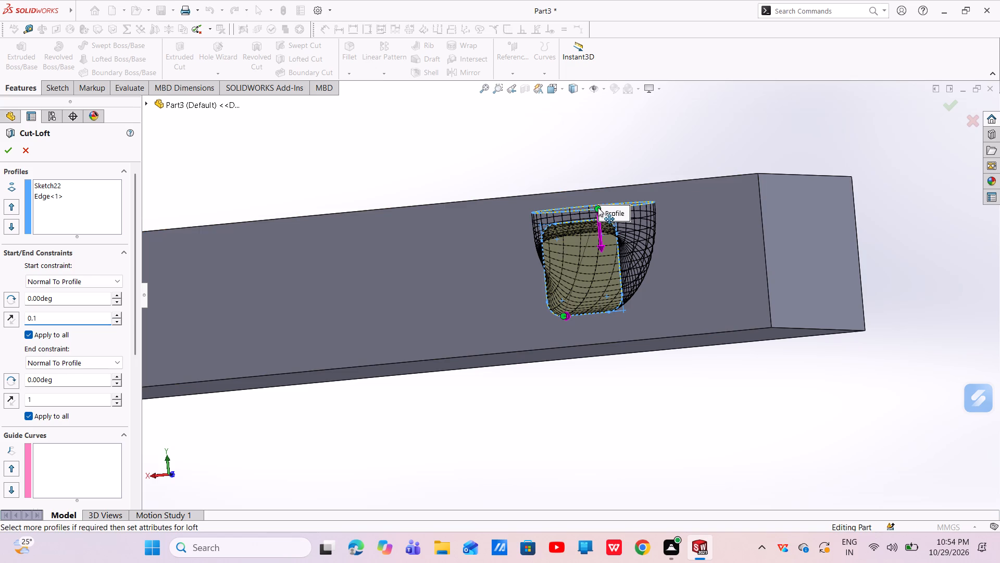
pyautogui.moveTo(598, 207); pyautogui.dragTo(589, 207)
pyautogui.scroll(-5, 602, 211)
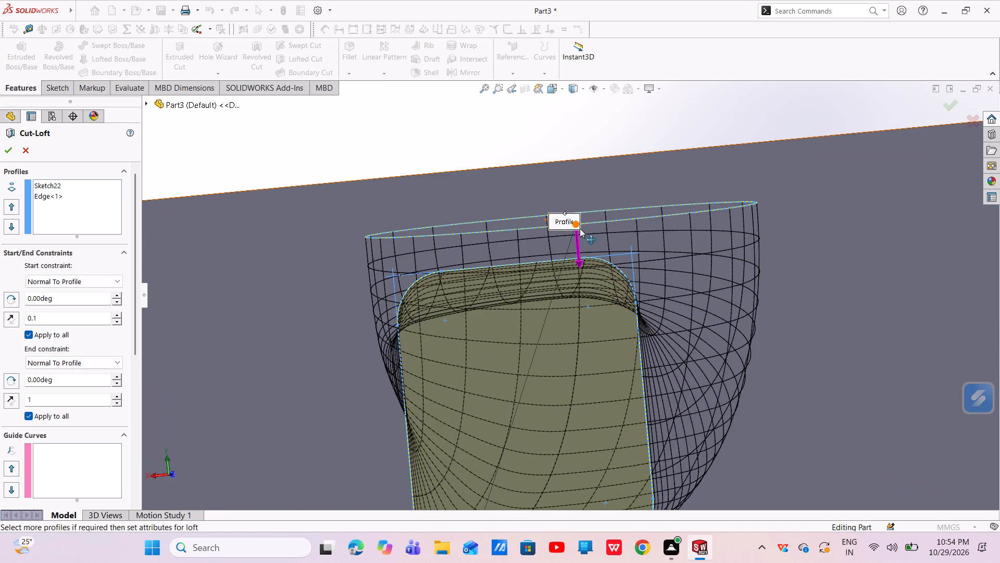
pyautogui.scroll(2, 576, 234)
pyautogui.moveTo(584, 262); pyautogui.dragTo(607, 320, button='middle')
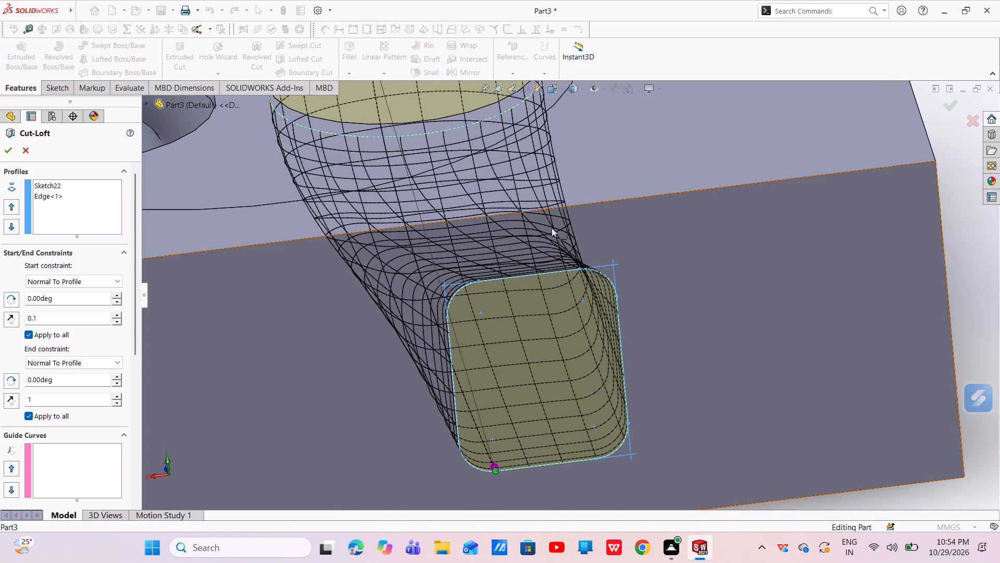
pyautogui.scroll(3, 545, 221)
pyautogui.moveTo(454, 145); pyautogui.dragTo(505, 139)
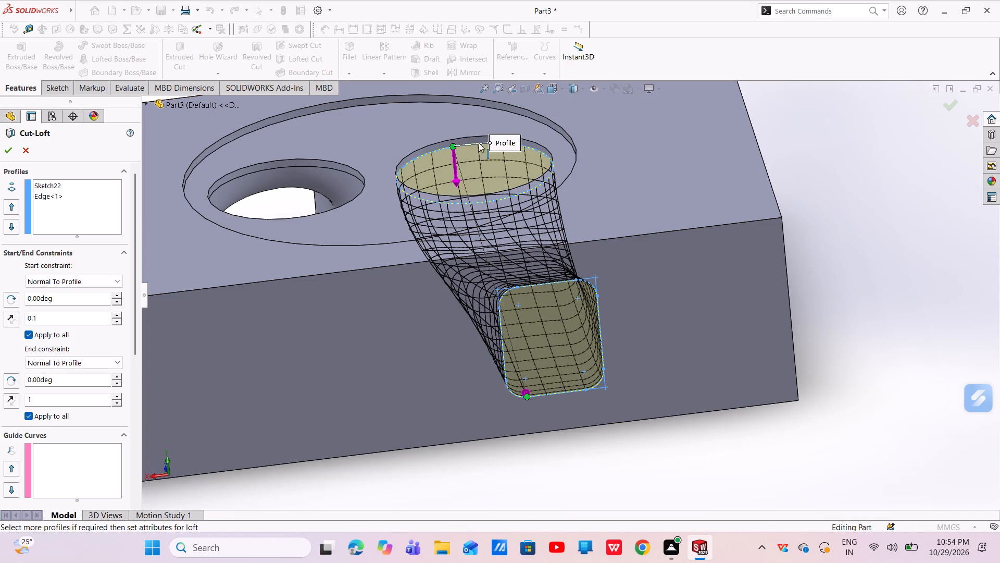
pyautogui.moveTo(454, 145); pyautogui.dragTo(434, 154)
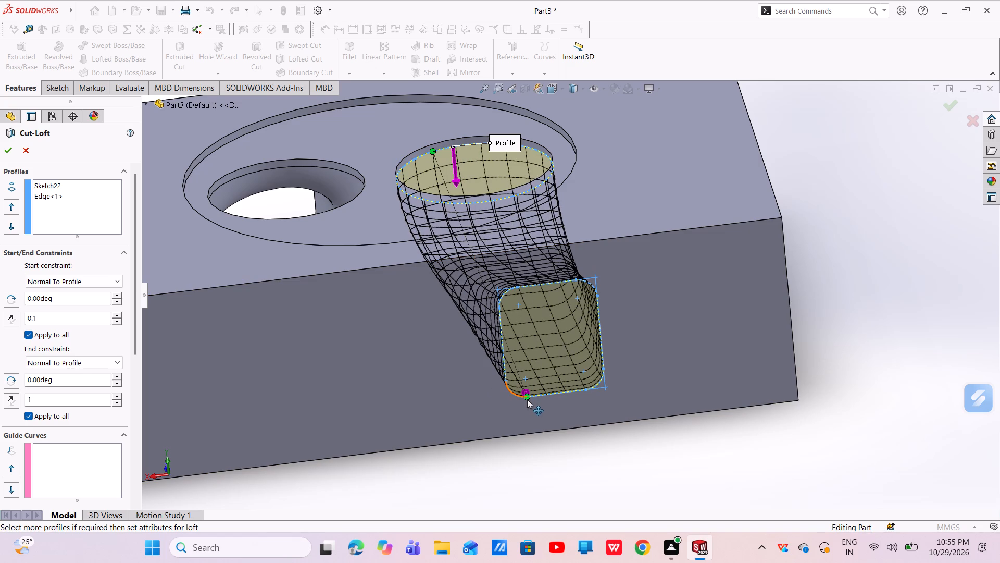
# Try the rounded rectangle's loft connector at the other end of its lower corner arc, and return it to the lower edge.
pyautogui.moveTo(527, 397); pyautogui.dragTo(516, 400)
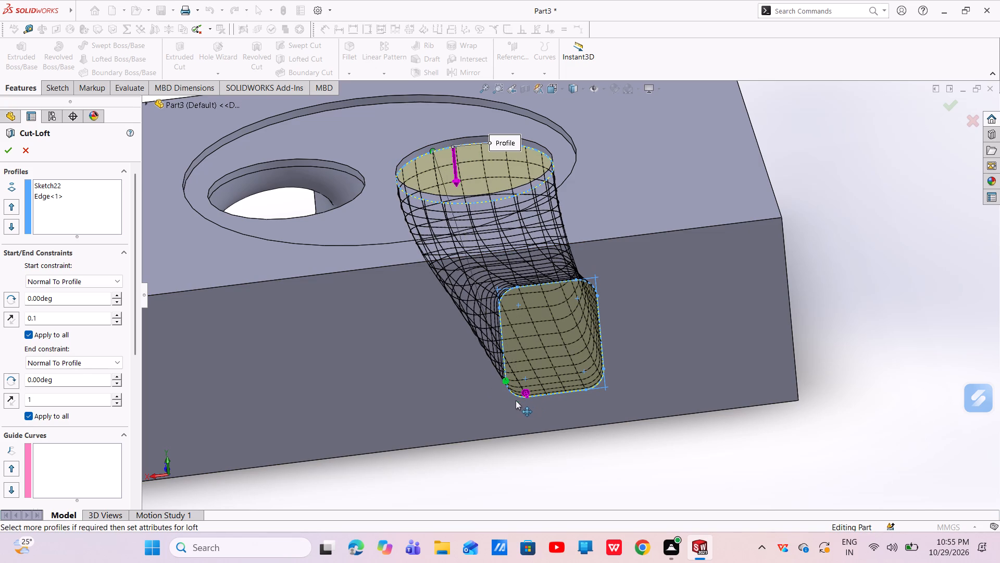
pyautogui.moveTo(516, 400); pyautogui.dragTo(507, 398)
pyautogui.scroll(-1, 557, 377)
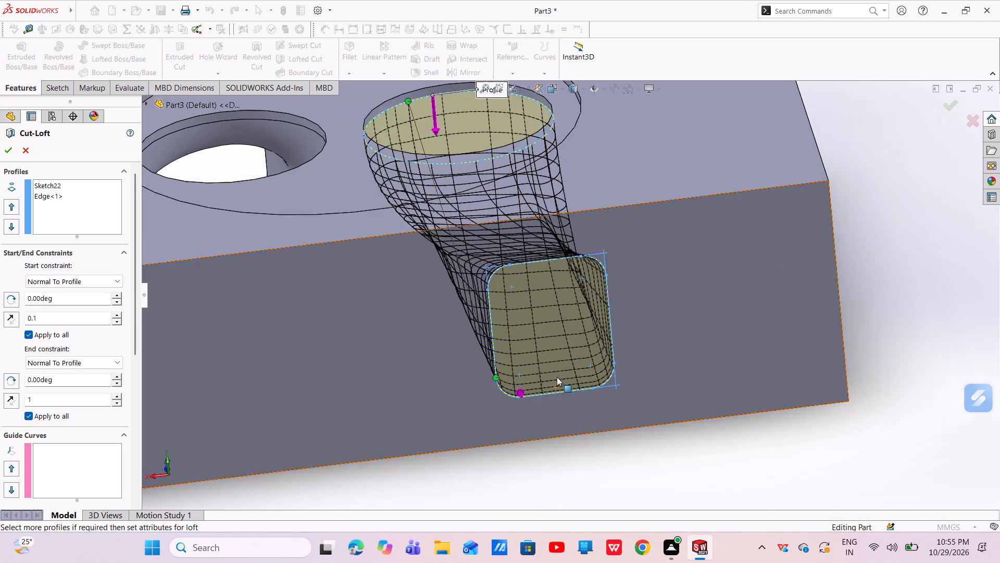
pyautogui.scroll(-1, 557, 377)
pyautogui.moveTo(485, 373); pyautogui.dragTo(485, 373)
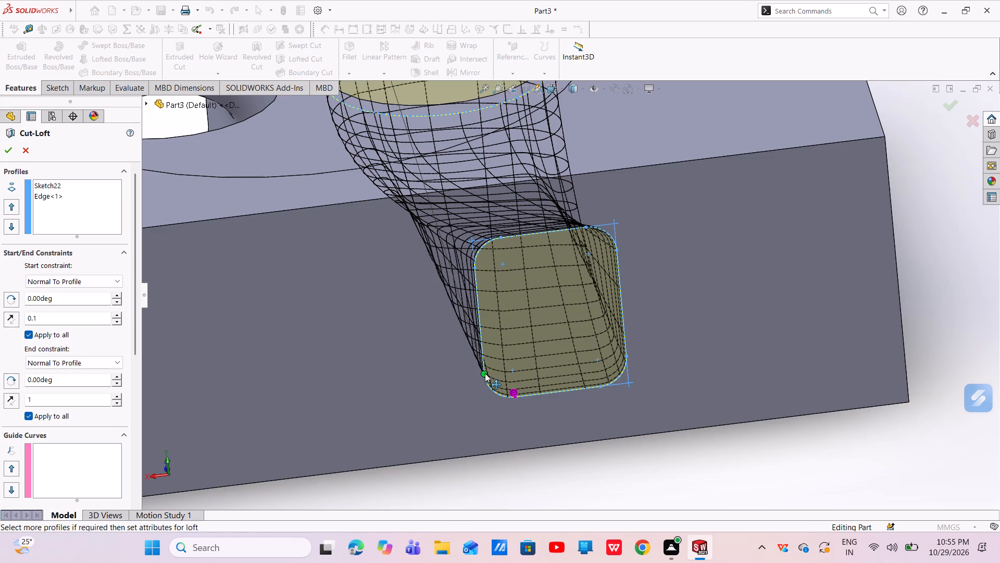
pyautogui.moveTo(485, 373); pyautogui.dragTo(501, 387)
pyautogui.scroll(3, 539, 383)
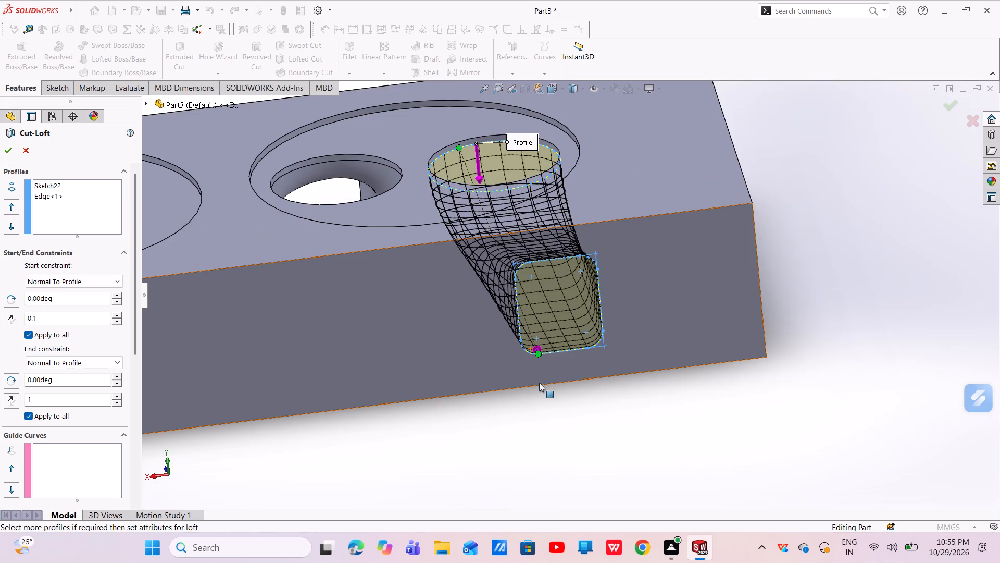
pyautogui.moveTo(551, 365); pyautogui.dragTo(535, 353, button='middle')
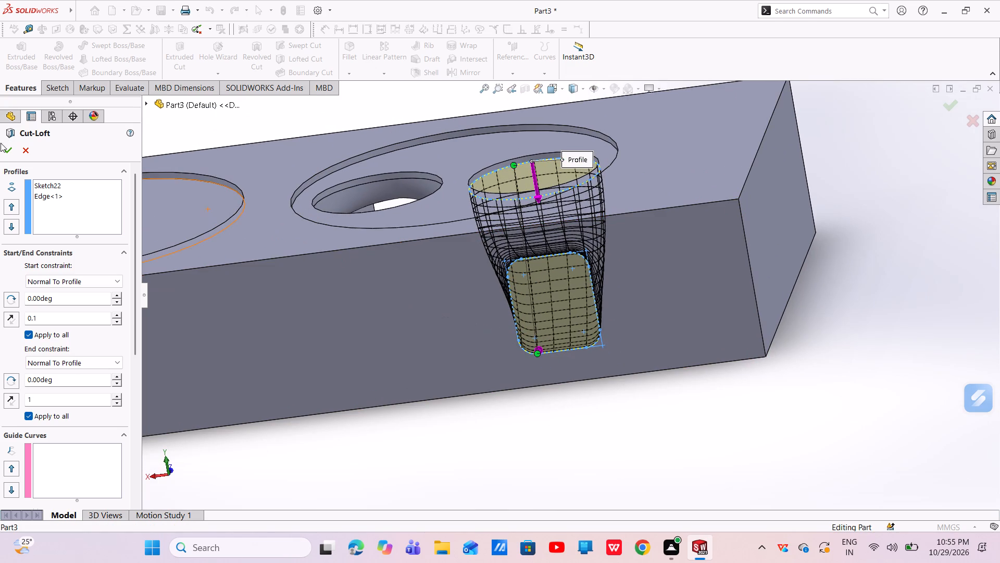
# Create the lofted cut between the rounded rectangle and the round pocket with the current settings.
pyautogui.click(4, 151)
# Examine the new lofted cut through its rounded rectangular side opening and its round pocket.
pyautogui.moveTo(504, 319); pyautogui.dragTo(504, 317, button='middle')
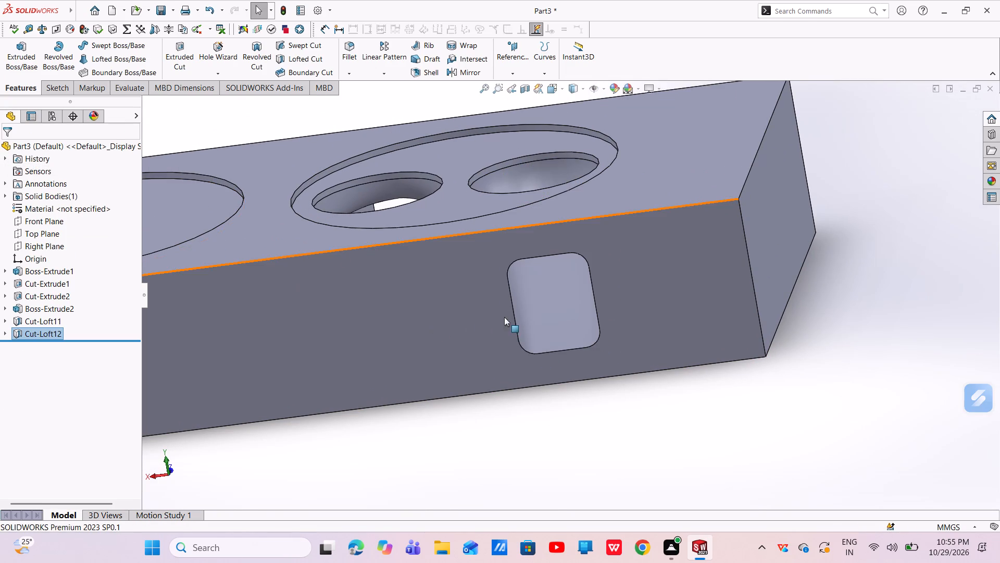
pyautogui.moveTo(504, 317); pyautogui.dragTo(508, 328, button='middle')
pyautogui.scroll(3, 558, 332)
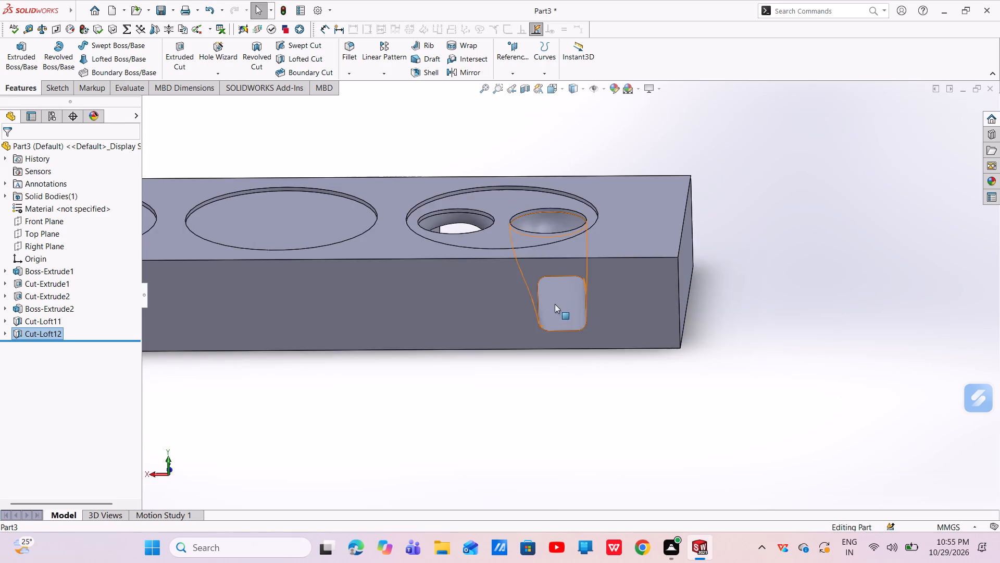
pyautogui.moveTo(551, 295); pyautogui.dragTo(569, 434, button='middle')
pyautogui.scroll(-3, 545, 240)
pyautogui.scroll(4, 545, 240)
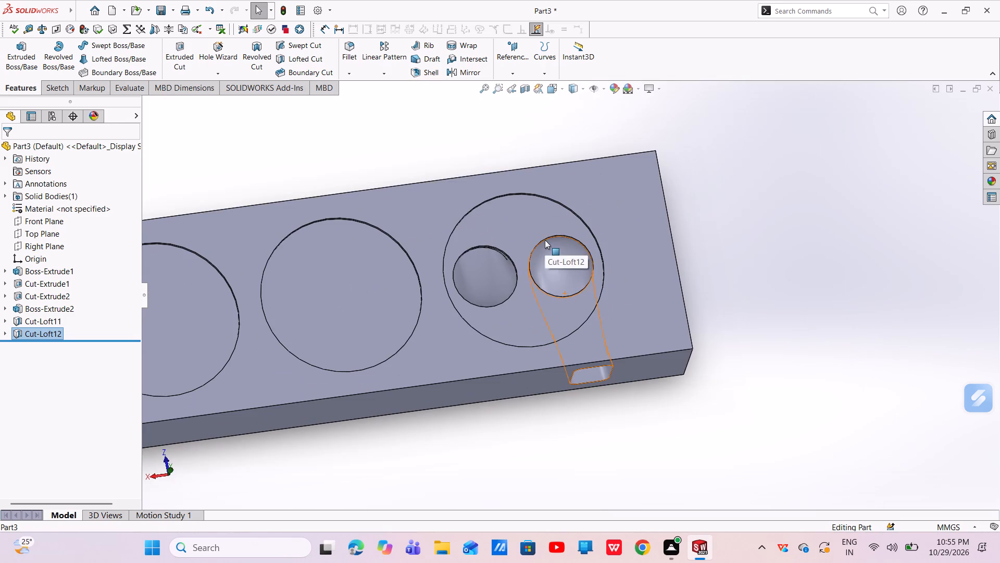
pyautogui.moveTo(557, 265); pyautogui.dragTo(581, 202, button='middle')
pyautogui.moveTo(550, 306); pyautogui.dragTo(589, 223, button='middle')
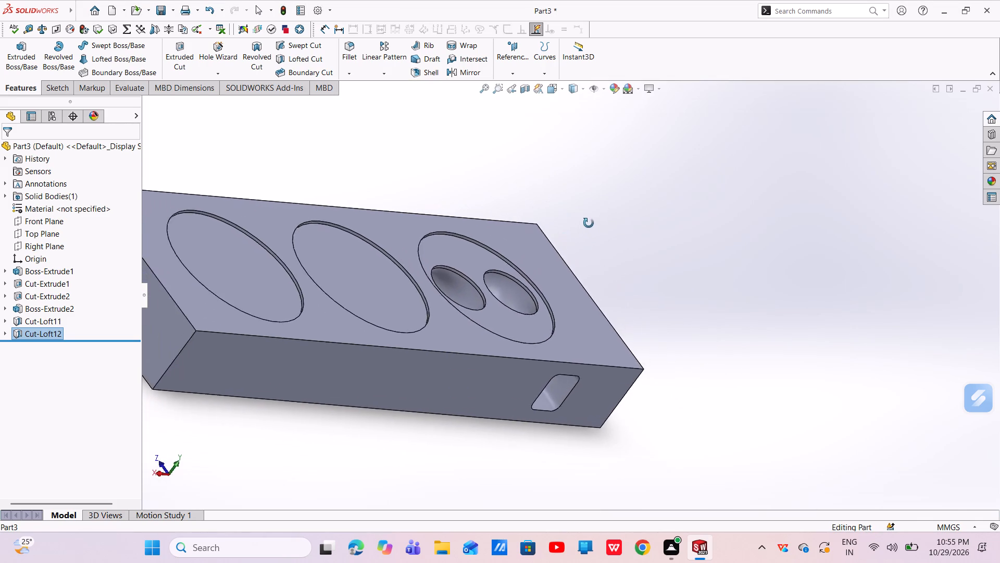
pyautogui.moveTo(589, 223); pyautogui.dragTo(543, 231, button='middle')
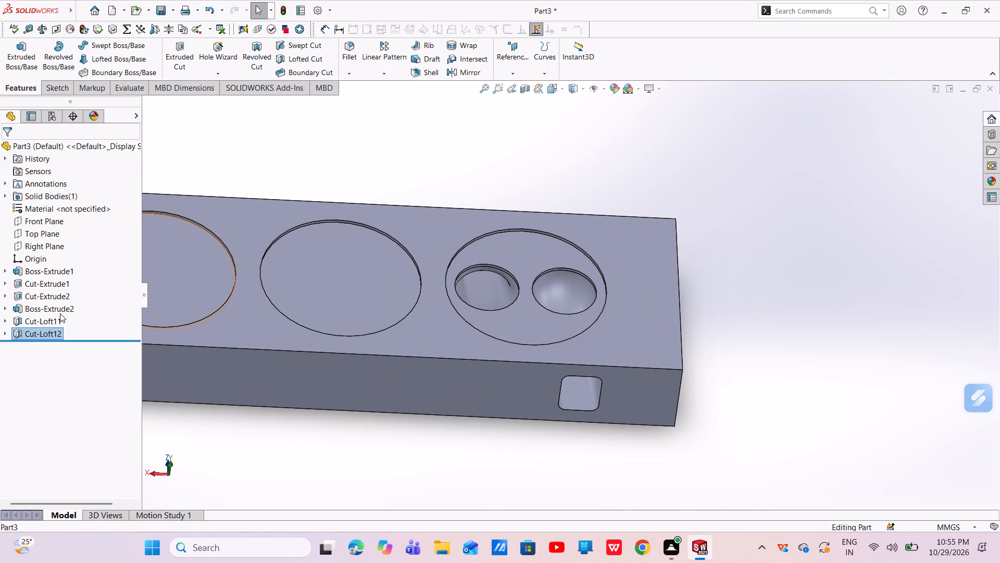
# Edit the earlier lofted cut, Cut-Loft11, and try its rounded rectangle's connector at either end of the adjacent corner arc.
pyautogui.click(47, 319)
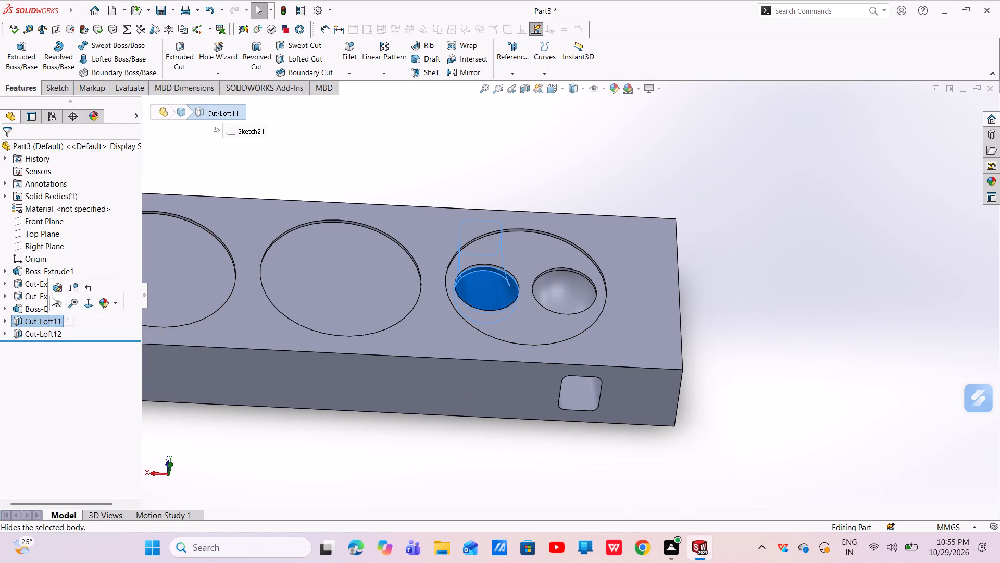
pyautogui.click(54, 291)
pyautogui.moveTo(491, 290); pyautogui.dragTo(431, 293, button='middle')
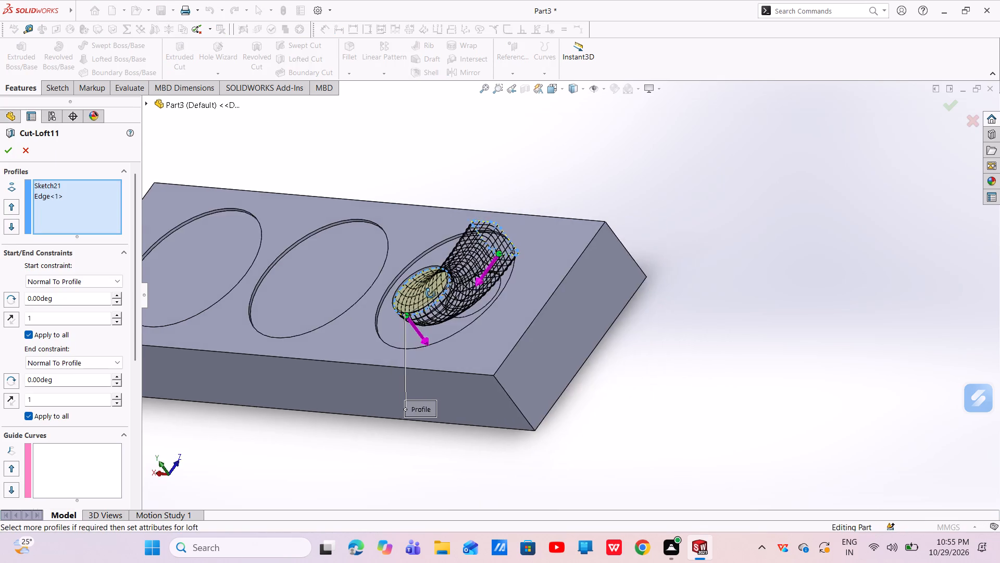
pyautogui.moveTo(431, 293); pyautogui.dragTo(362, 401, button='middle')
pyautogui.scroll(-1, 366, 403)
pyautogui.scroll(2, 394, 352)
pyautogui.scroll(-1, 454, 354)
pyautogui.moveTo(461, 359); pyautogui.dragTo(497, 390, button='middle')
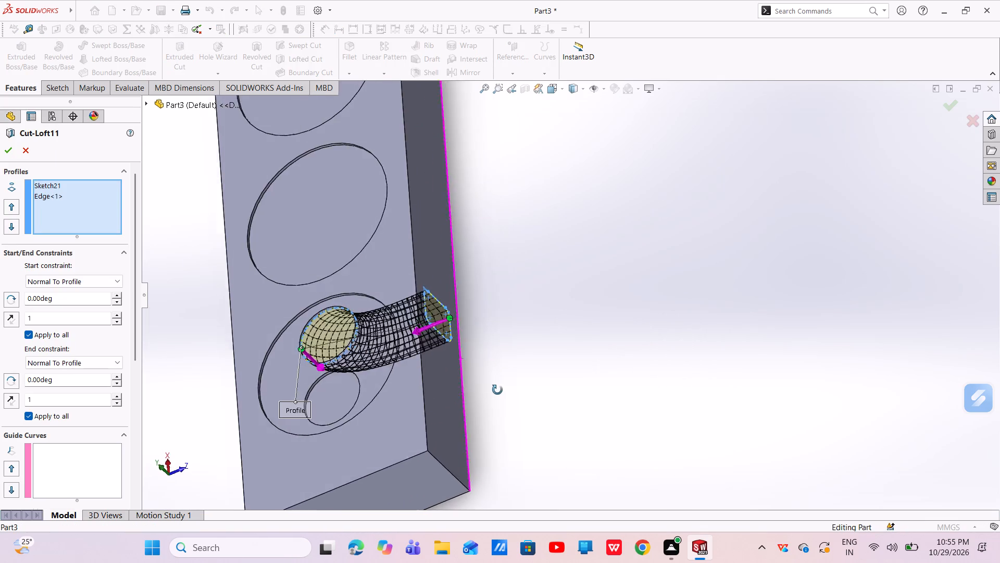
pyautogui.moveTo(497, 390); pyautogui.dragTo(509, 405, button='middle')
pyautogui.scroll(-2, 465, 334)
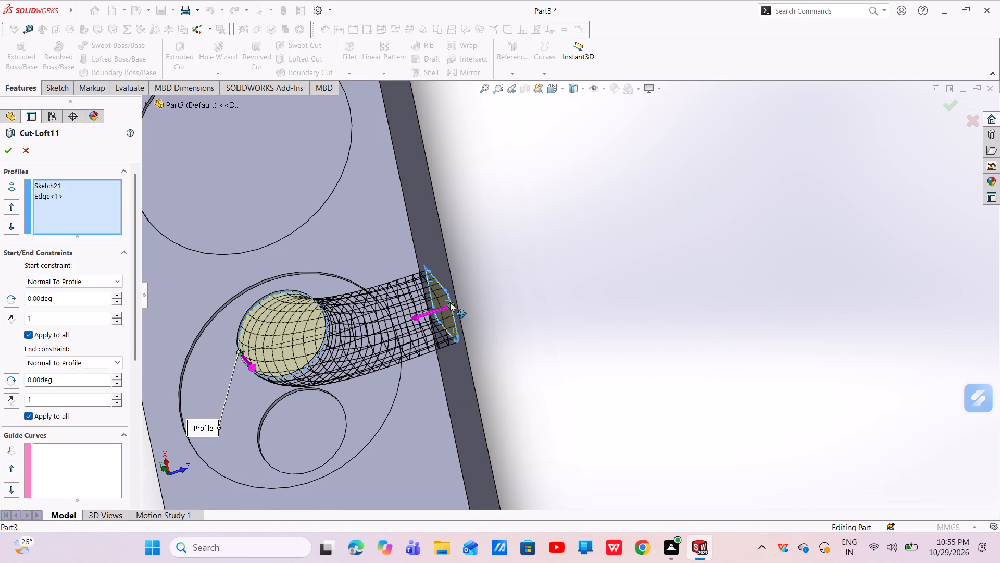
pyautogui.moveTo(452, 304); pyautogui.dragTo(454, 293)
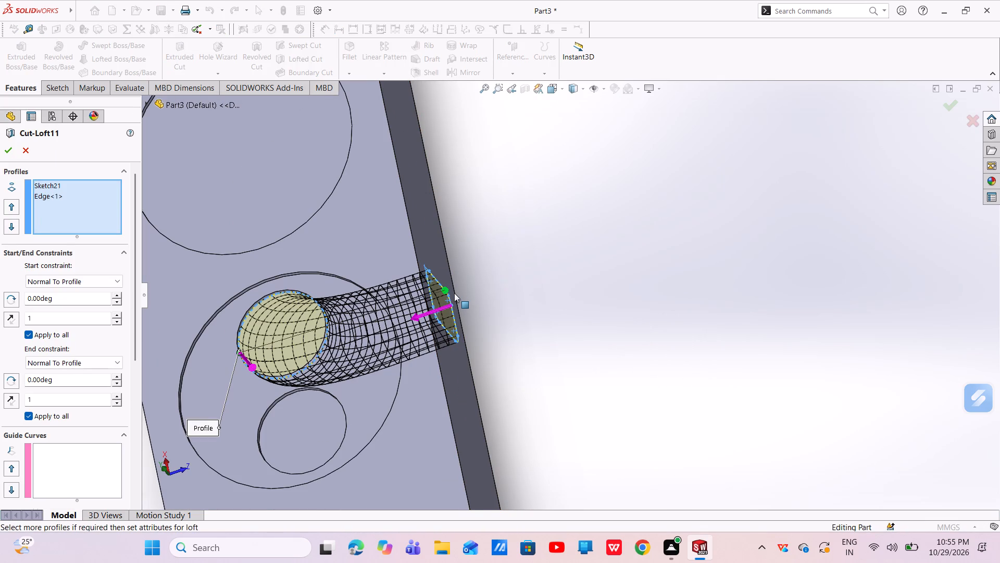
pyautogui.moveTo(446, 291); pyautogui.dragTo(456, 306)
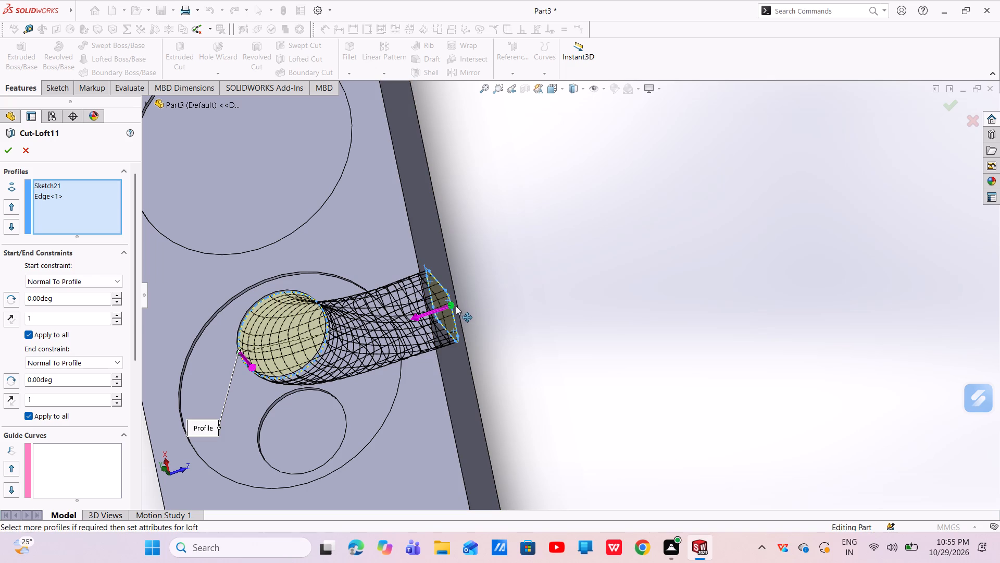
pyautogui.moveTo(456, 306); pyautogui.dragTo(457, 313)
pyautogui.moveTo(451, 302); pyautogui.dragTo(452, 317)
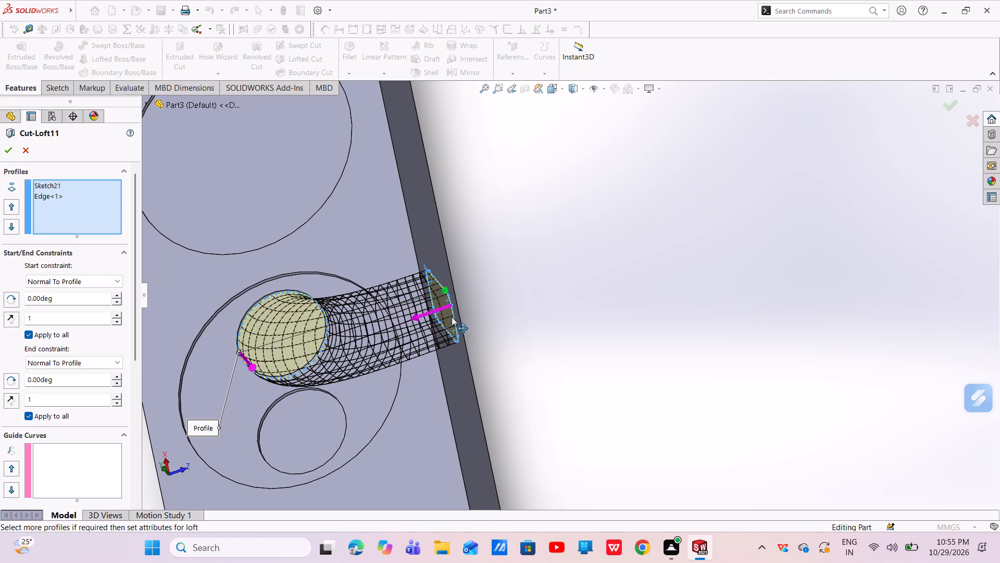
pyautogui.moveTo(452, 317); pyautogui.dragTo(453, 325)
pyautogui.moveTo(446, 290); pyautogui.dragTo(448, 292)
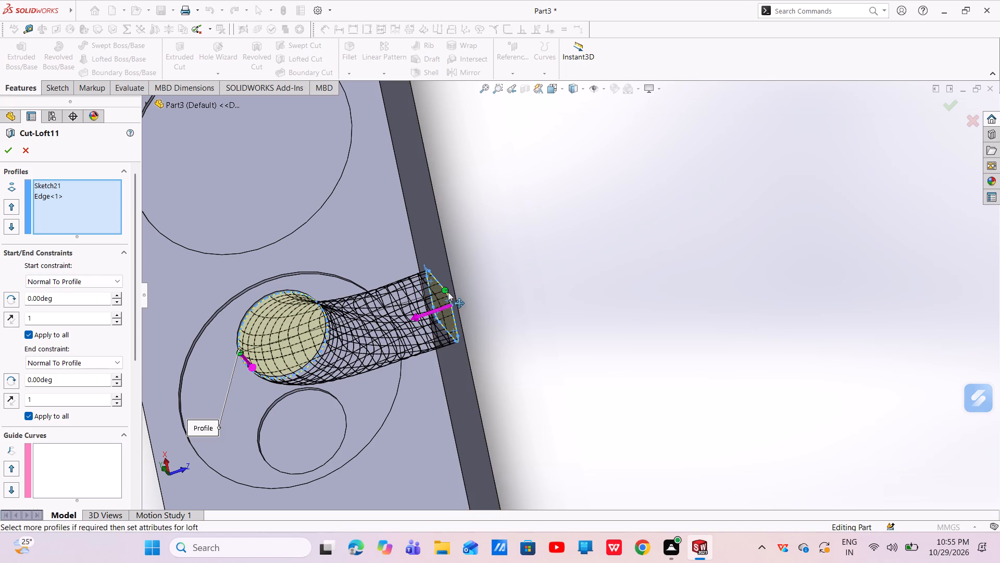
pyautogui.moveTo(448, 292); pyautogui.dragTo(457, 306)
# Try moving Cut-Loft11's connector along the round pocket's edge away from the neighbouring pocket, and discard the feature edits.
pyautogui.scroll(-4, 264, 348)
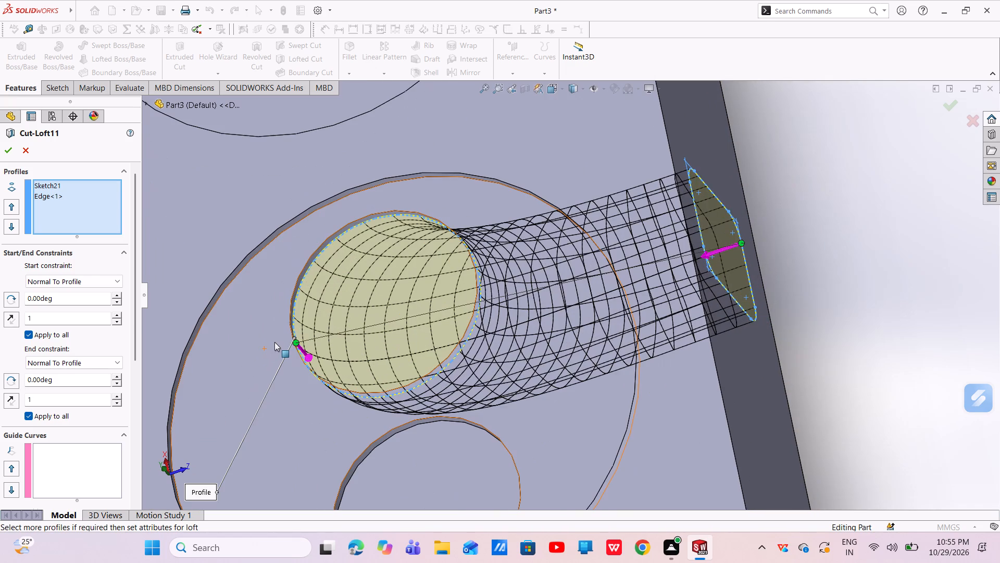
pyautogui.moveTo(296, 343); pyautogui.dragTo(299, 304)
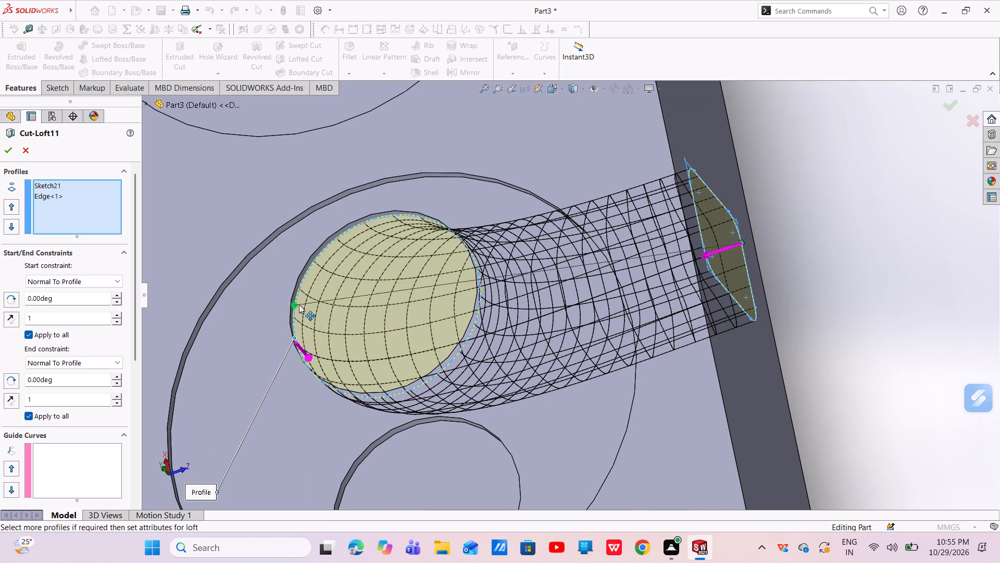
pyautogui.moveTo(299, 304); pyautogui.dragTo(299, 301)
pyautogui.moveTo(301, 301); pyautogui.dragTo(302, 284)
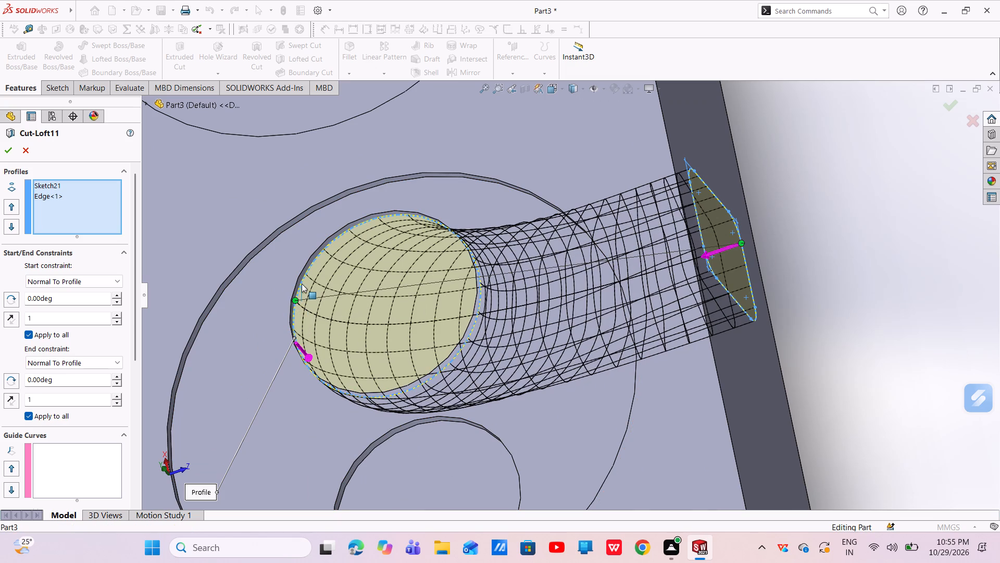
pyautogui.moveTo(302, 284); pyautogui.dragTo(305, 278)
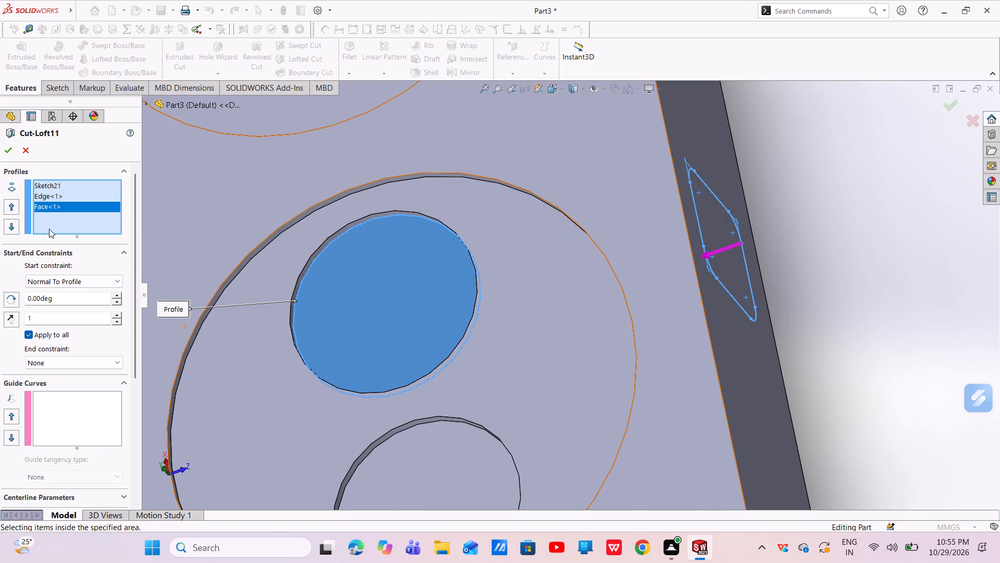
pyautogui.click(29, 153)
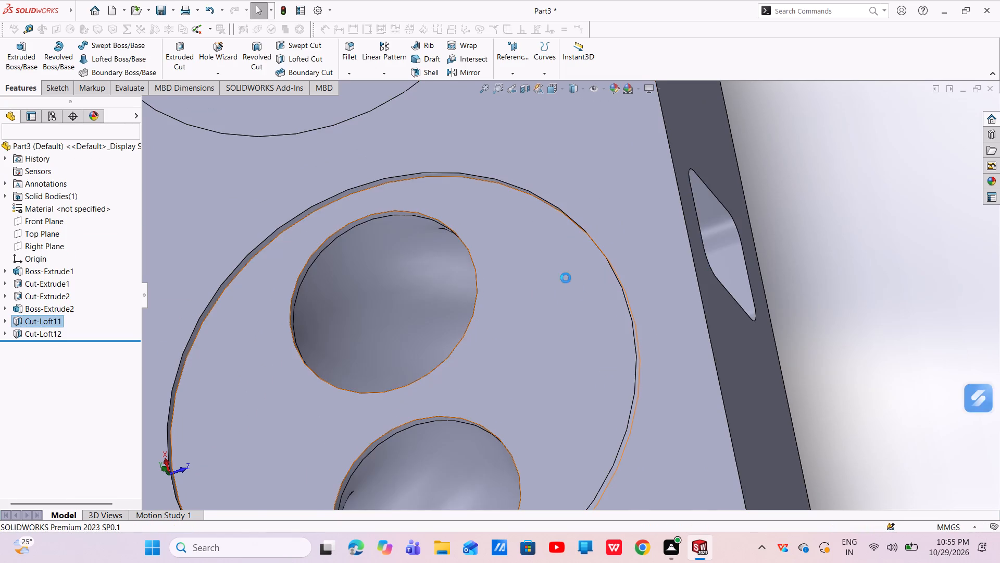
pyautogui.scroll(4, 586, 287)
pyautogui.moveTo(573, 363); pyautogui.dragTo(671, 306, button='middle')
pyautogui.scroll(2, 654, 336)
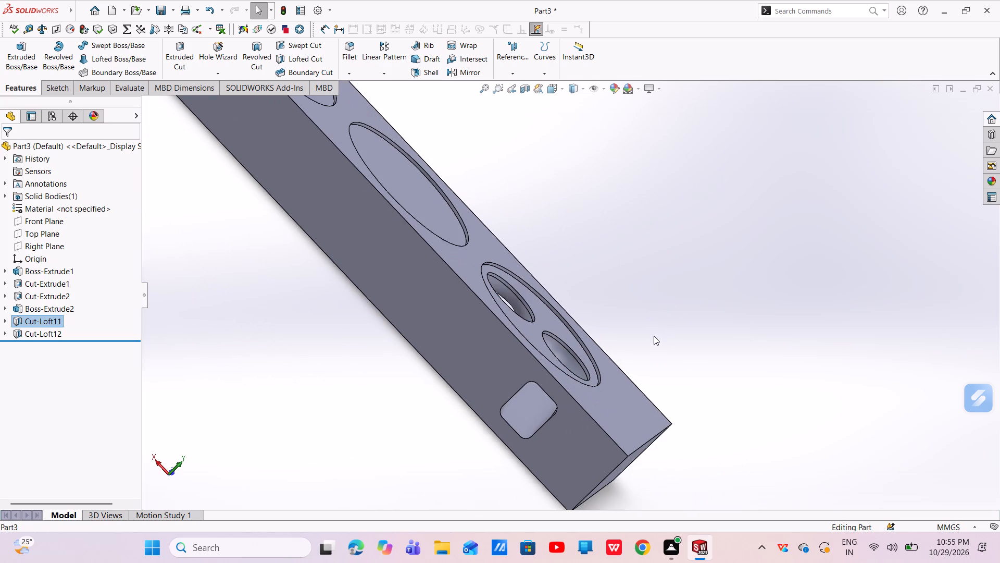
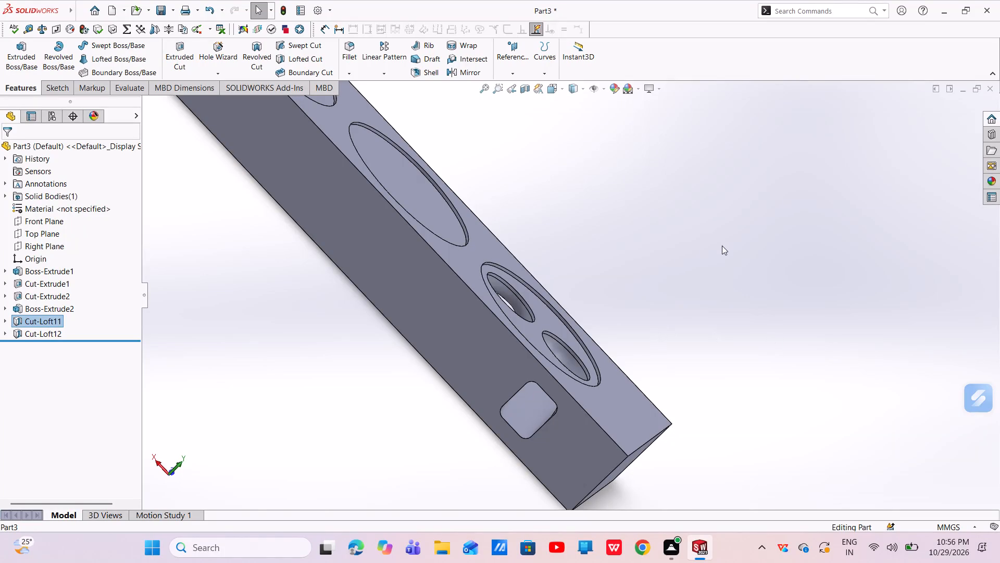
# Sketch two circles on the end recess's floor, concentric with the round pockets, with radii of about 16 mm and 17 mm.
pyautogui.scroll(2, 584, 354)
pyautogui.moveTo(569, 339); pyautogui.dragTo(556, 368, button='middle')
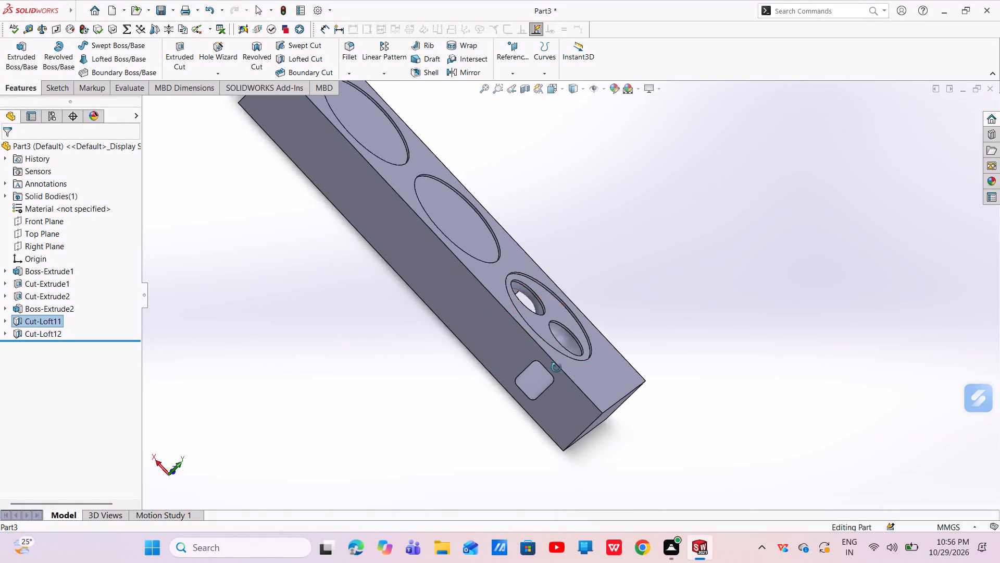
pyautogui.moveTo(556, 368); pyautogui.dragTo(528, 425, button='middle')
pyautogui.click(544, 348)
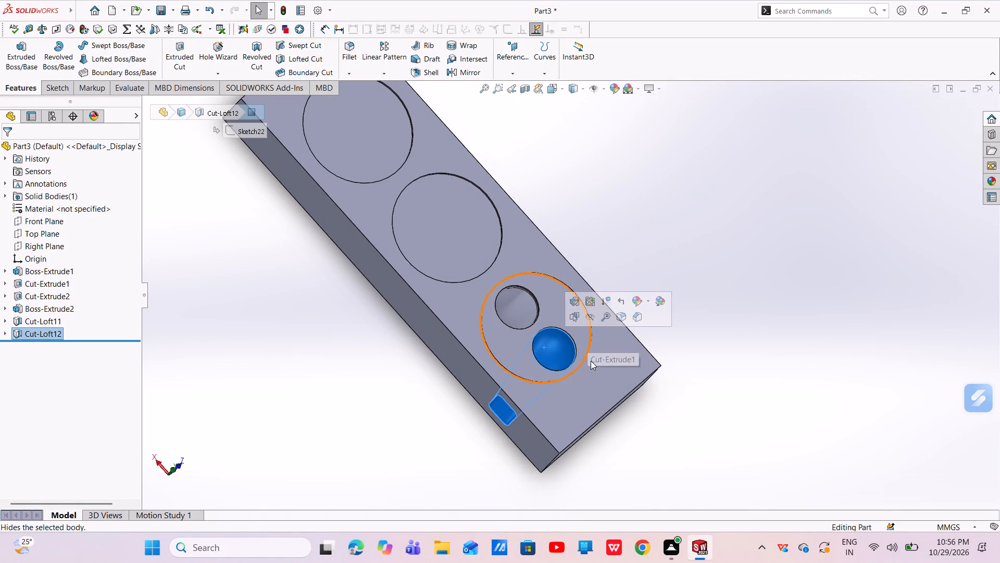
pyautogui.press('Escape')
pyautogui.press('Escape')
pyautogui.click(584, 327)
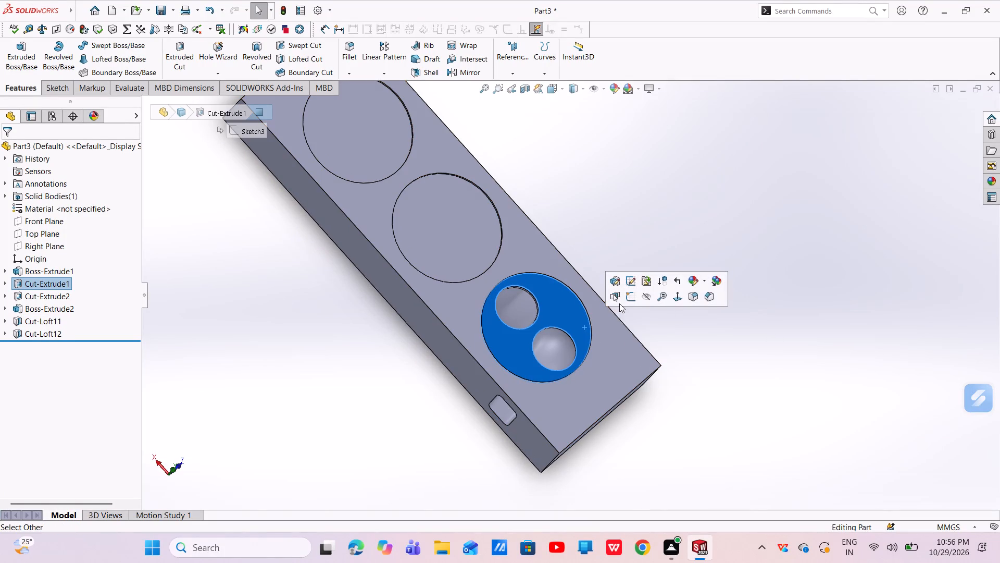
pyautogui.click(627, 299)
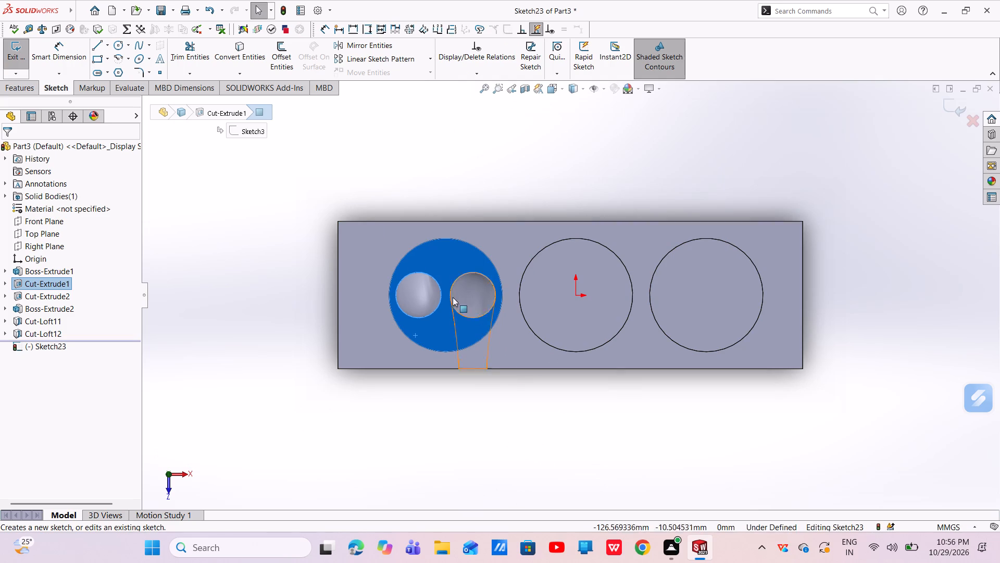
pyautogui.click(120, 45)
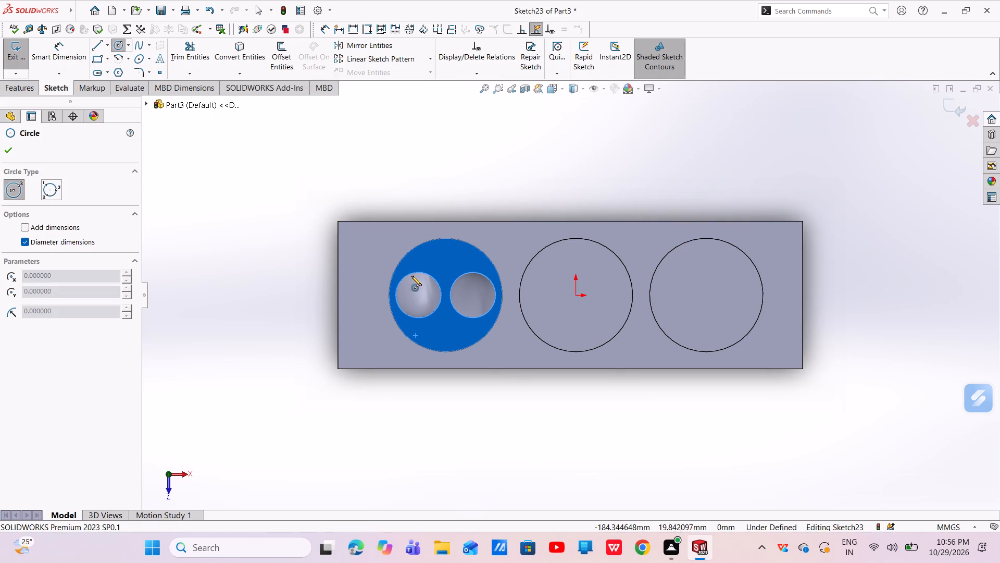
pyautogui.click(417, 295)
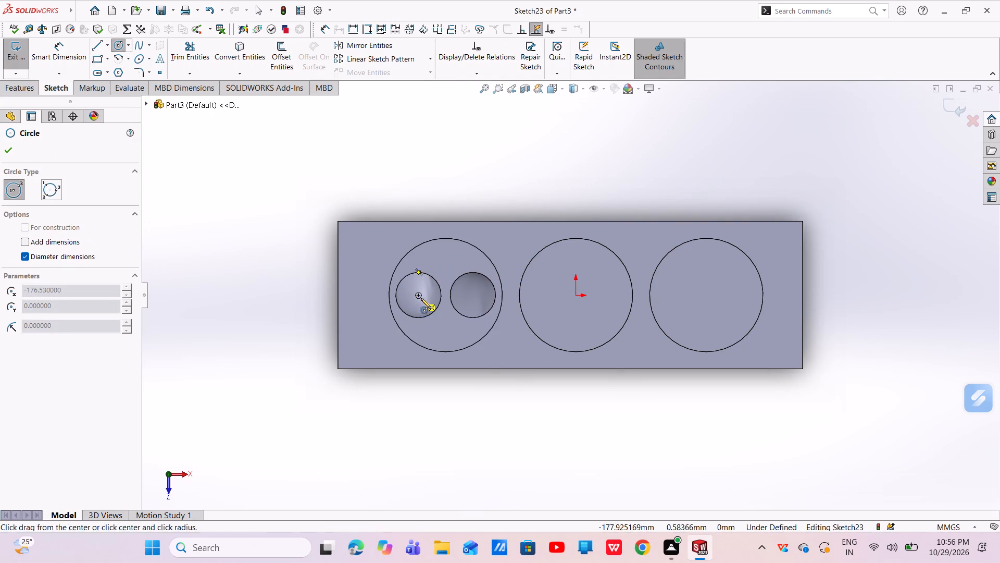
pyautogui.click(426, 307)
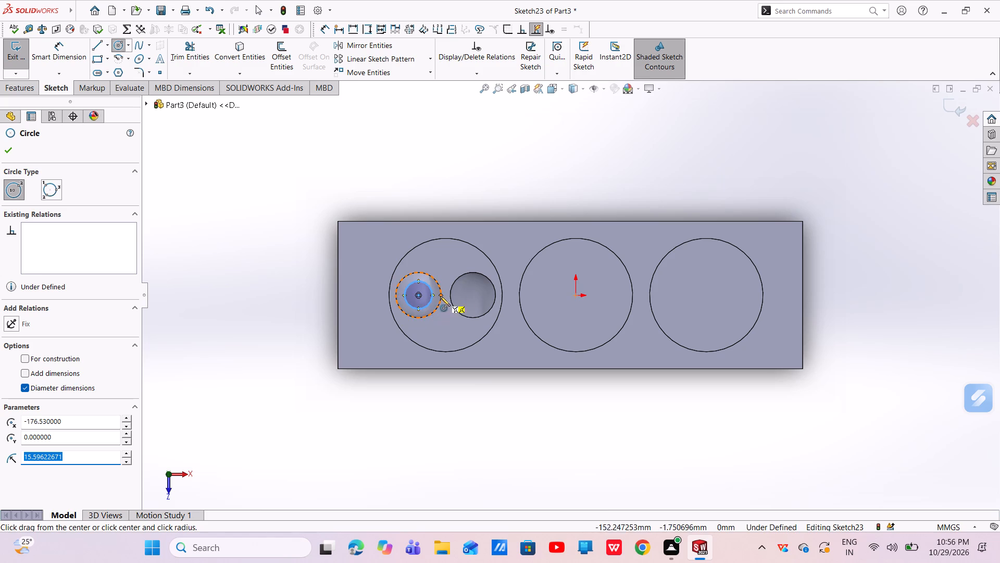
pyautogui.click(471, 295)
pyautogui.click(480, 309)
pyautogui.rightClick(474, 304)
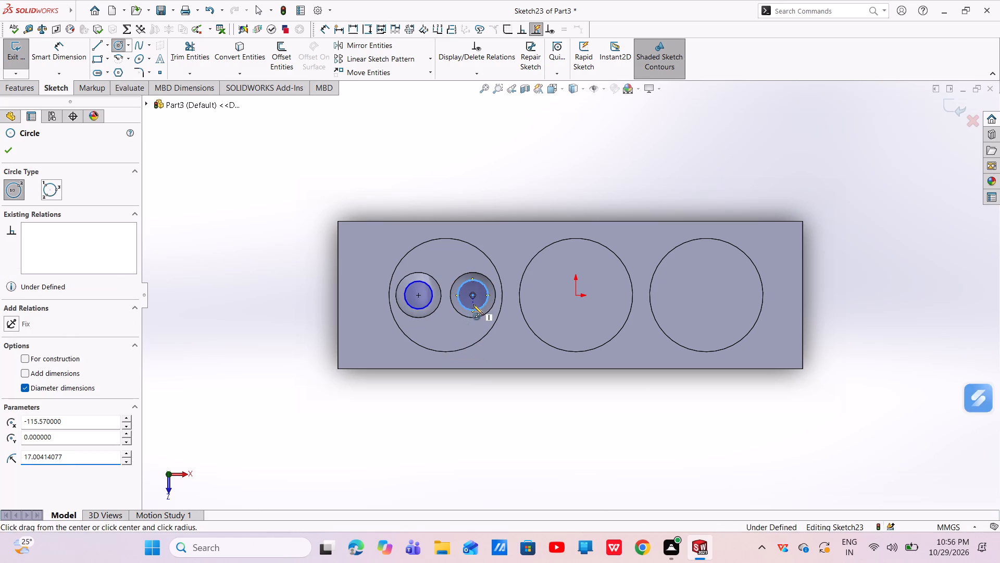
pyautogui.click(485, 314)
# Add an equal relation between the two small sketch circles inside the pockets.
pyautogui.click(68, 46)
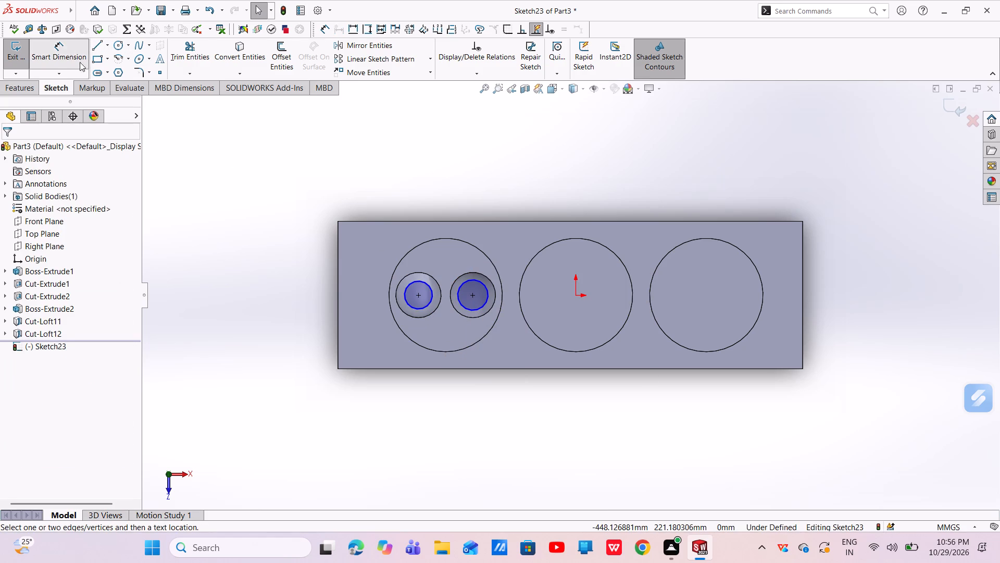
pyautogui.press('Escape')
pyautogui.press('Escape')
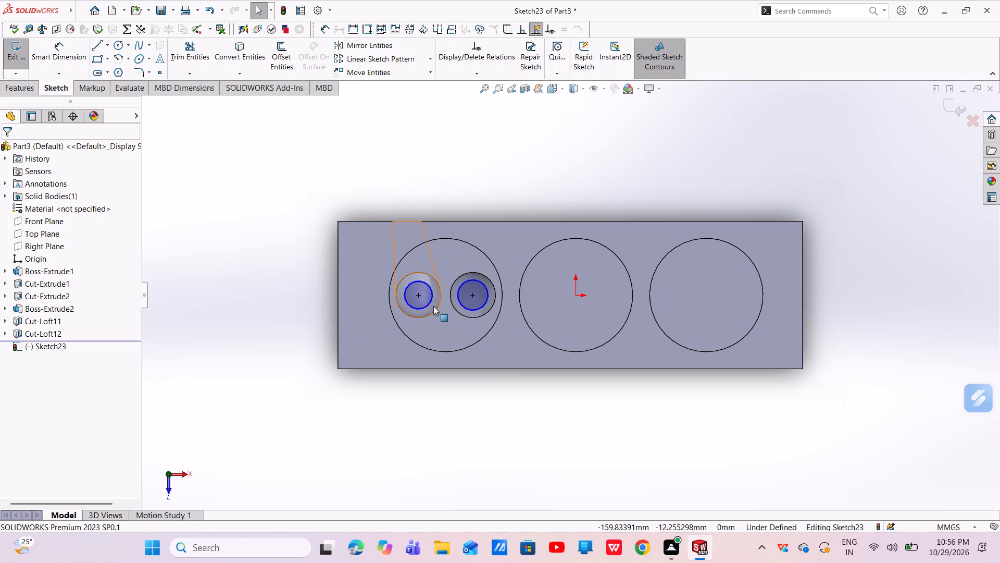
pyautogui.click(433, 299)
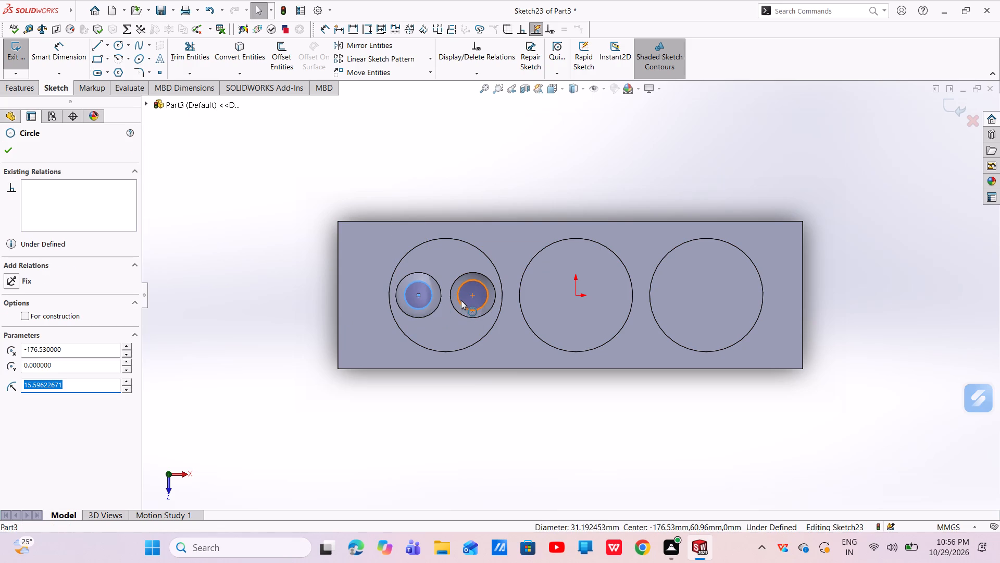
pyautogui.keyDown('ctrl'); pyautogui.click(461, 300); pyautogui.keyUp('ctrl')
pyautogui.click(541, 256)
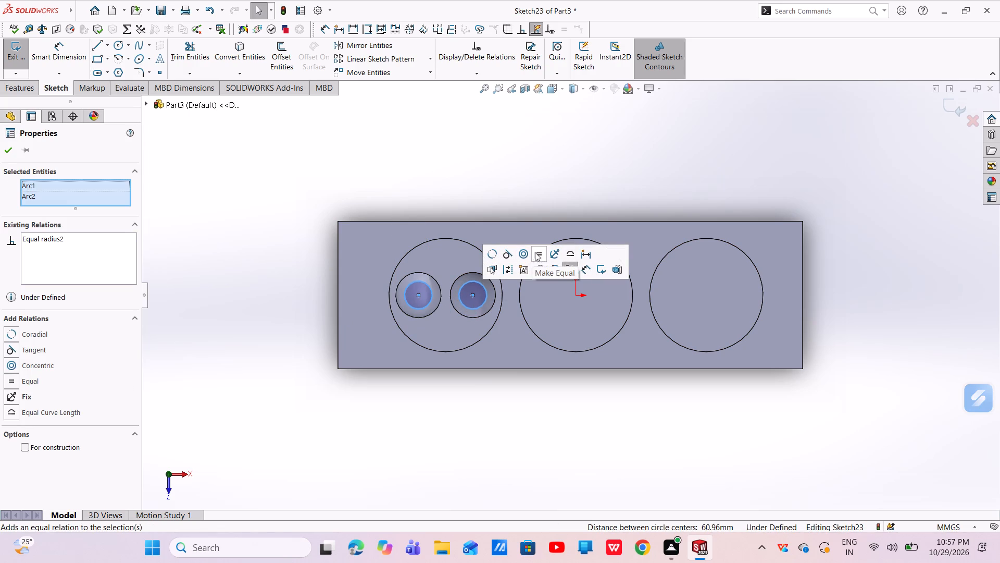
pyautogui.press('Escape')
pyautogui.press('Escape')
# Dimension the sketch circle in the pocket nearer the block's end to a 6.35 mm diameter.
pyautogui.click(53, 52)
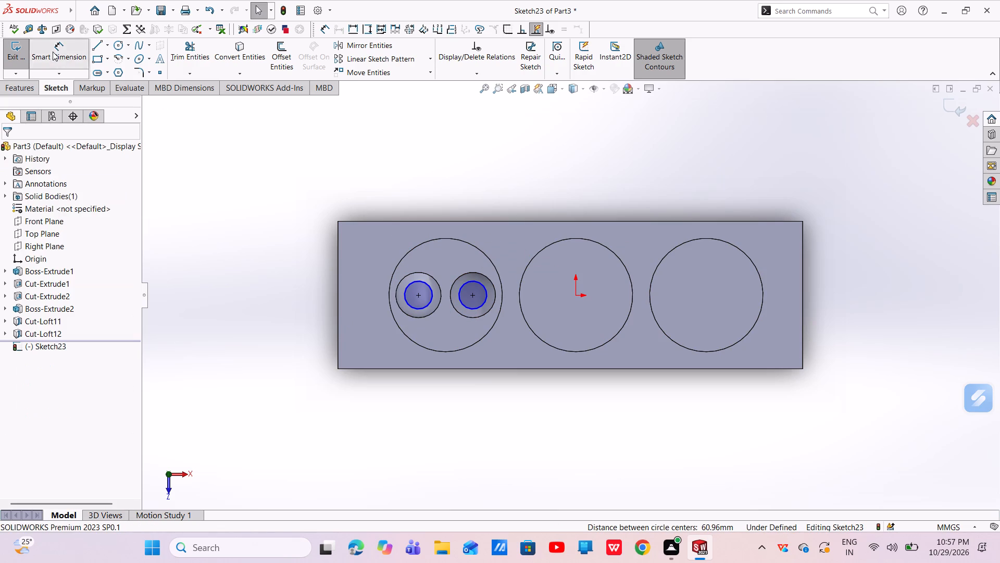
pyautogui.click(404, 292)
pyautogui.click(302, 196)
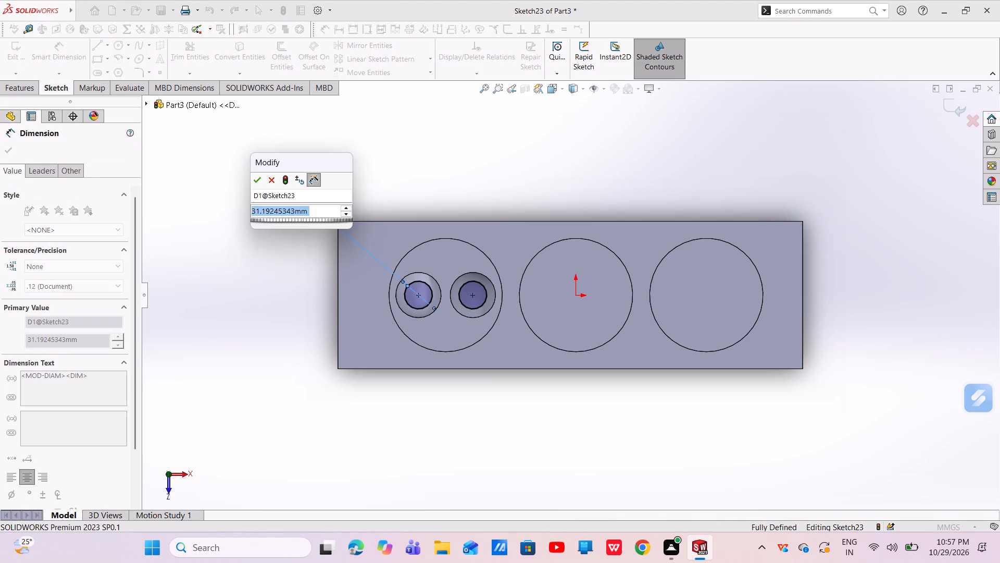
pyautogui.press('BackSpace')
pyautogui.write('6.35')
pyautogui.press('Return')
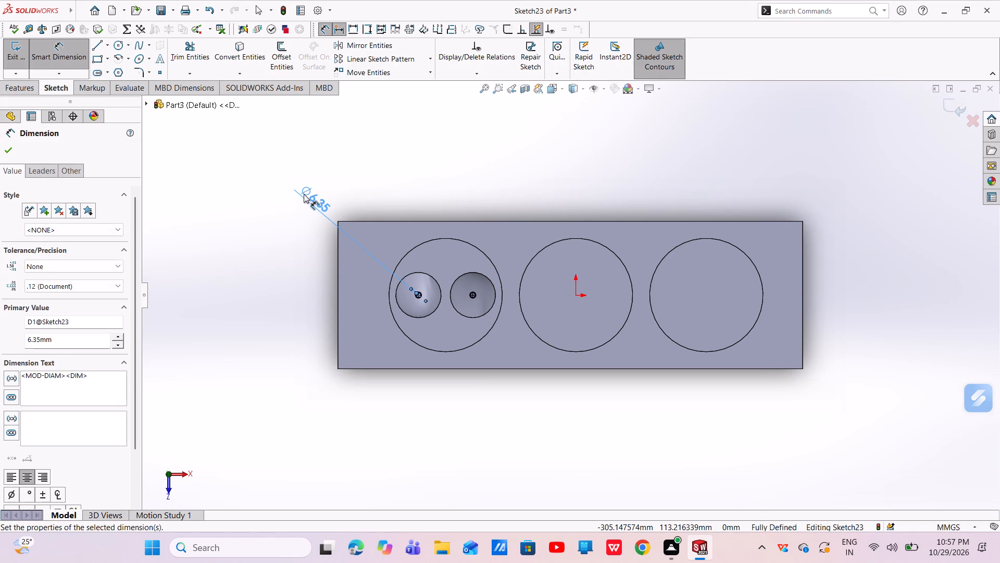
pyautogui.press('Escape')
pyautogui.press('Escape')
# Cut the two small circles through the block with an Extruded Cut set to Through All - Both.
pyautogui.click(30, 88)
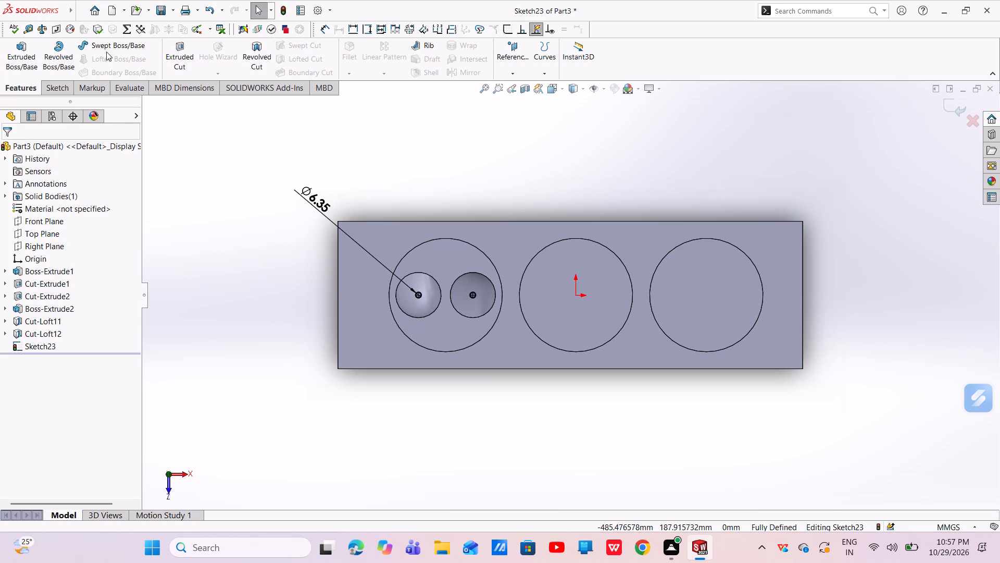
pyautogui.click(173, 58)
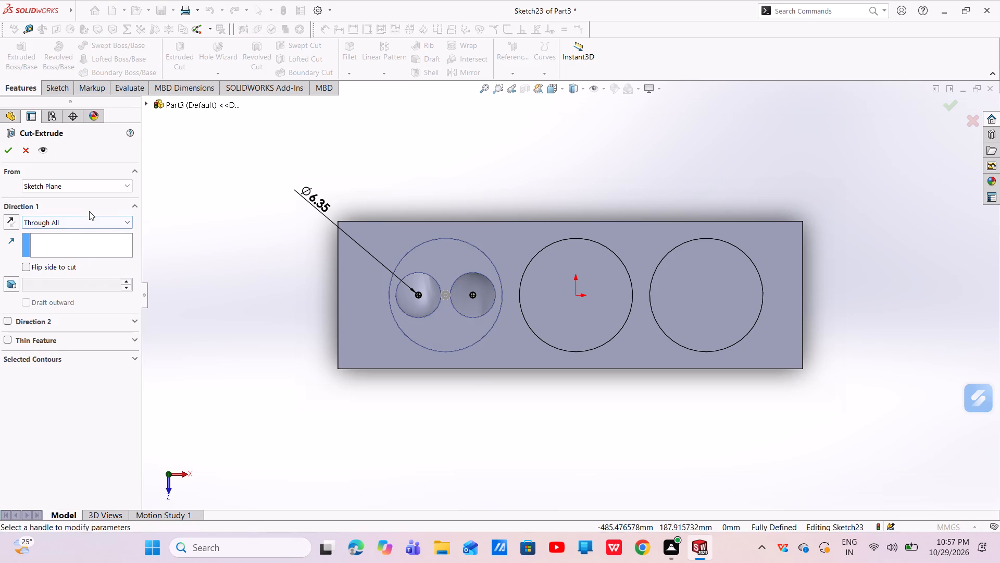
pyautogui.moveTo(446, 367); pyautogui.dragTo(444, 193, button='middle')
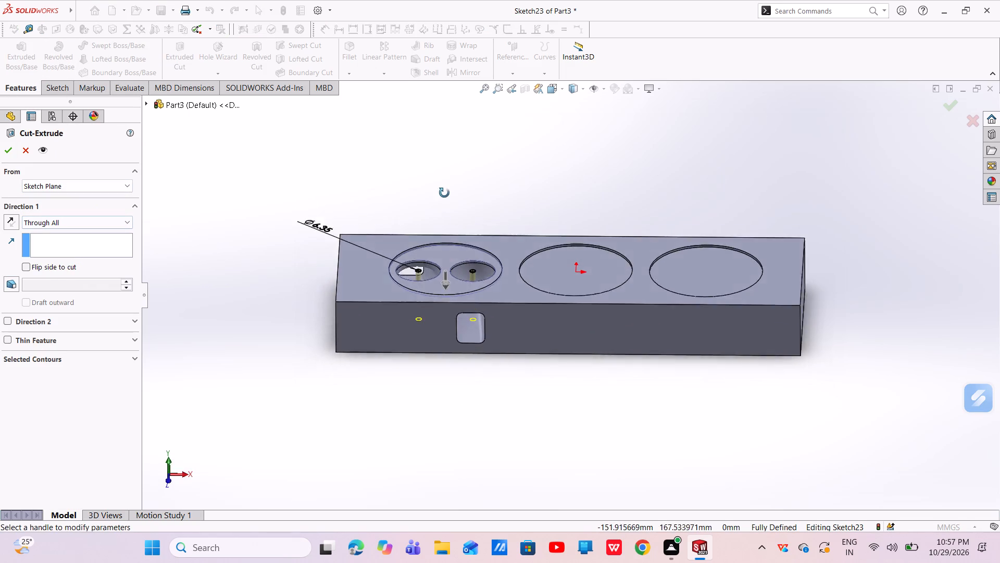
pyautogui.moveTo(444, 193); pyautogui.dragTo(443, 162, button='middle')
pyautogui.click(128, 220)
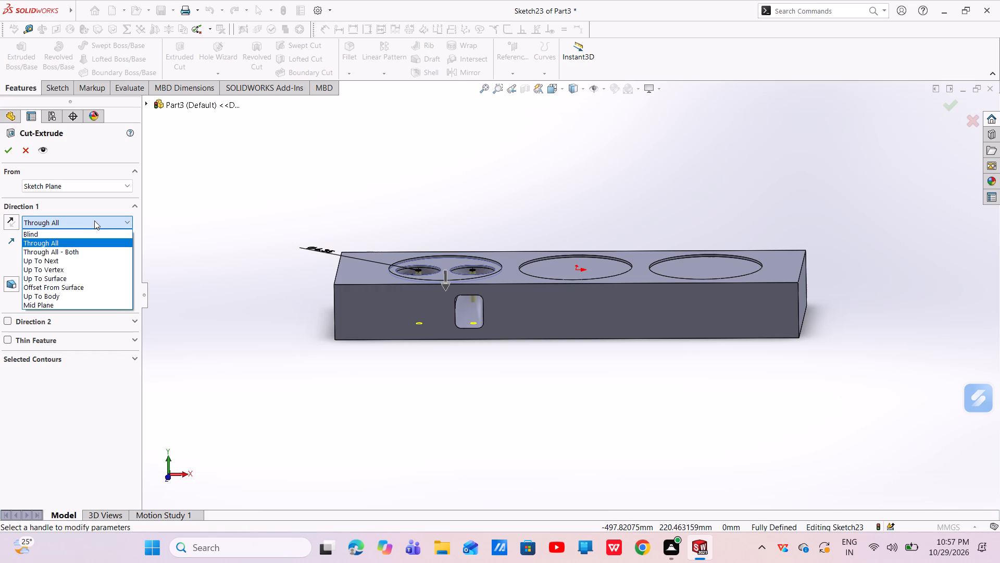
pyautogui.click(72, 249)
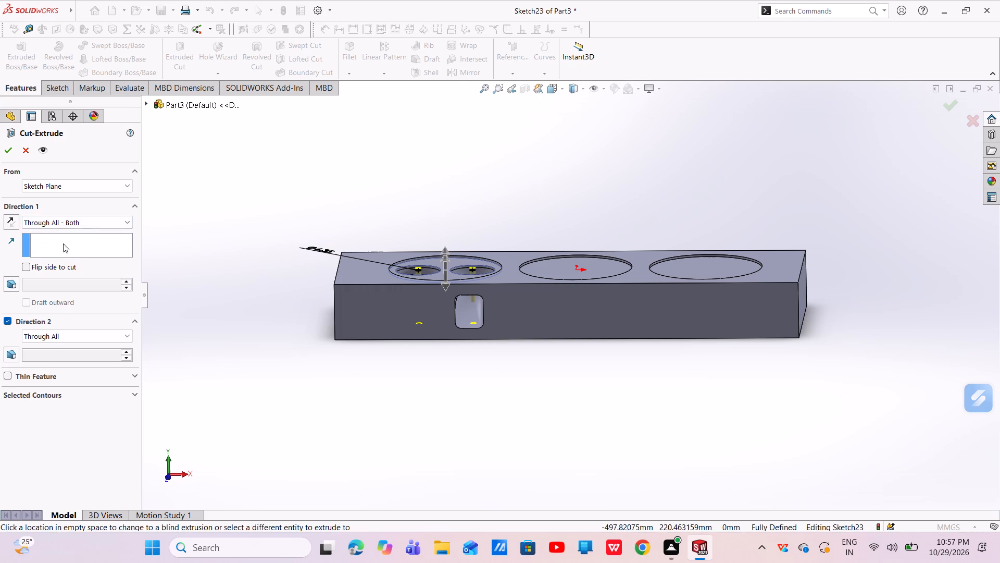
pyautogui.click(6, 155)
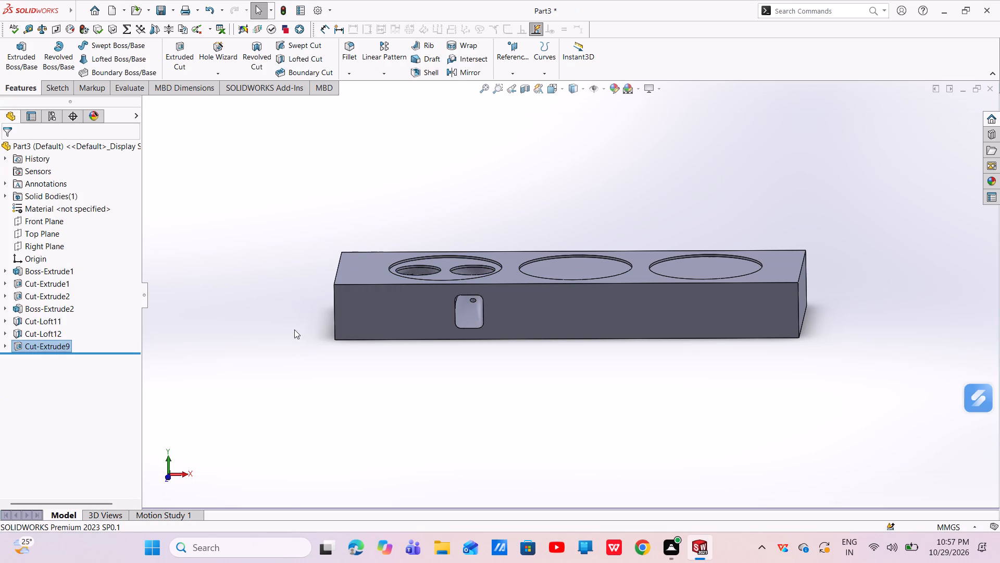
# Fillet the upper rim edges of both round pockets with a symmetric 2.54 mm radius.
pyautogui.scroll(2, 519, 342)
pyautogui.moveTo(503, 333); pyautogui.dragTo(499, 503, button='middle')
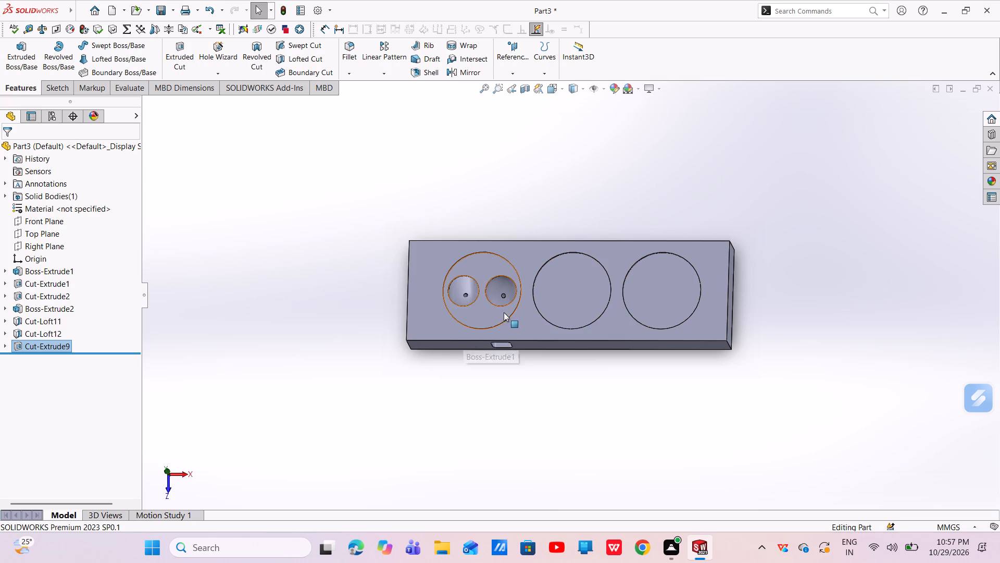
pyautogui.click(356, 49)
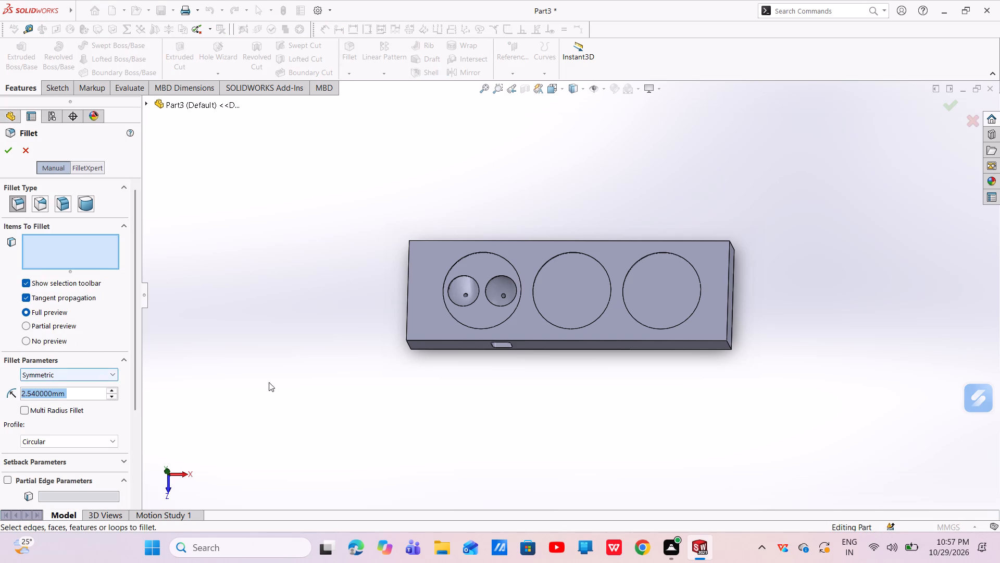
pyautogui.scroll(-5, 479, 303)
pyautogui.moveTo(514, 270); pyautogui.dragTo(532, 239, button='middle')
pyautogui.scroll(-1, 523, 258)
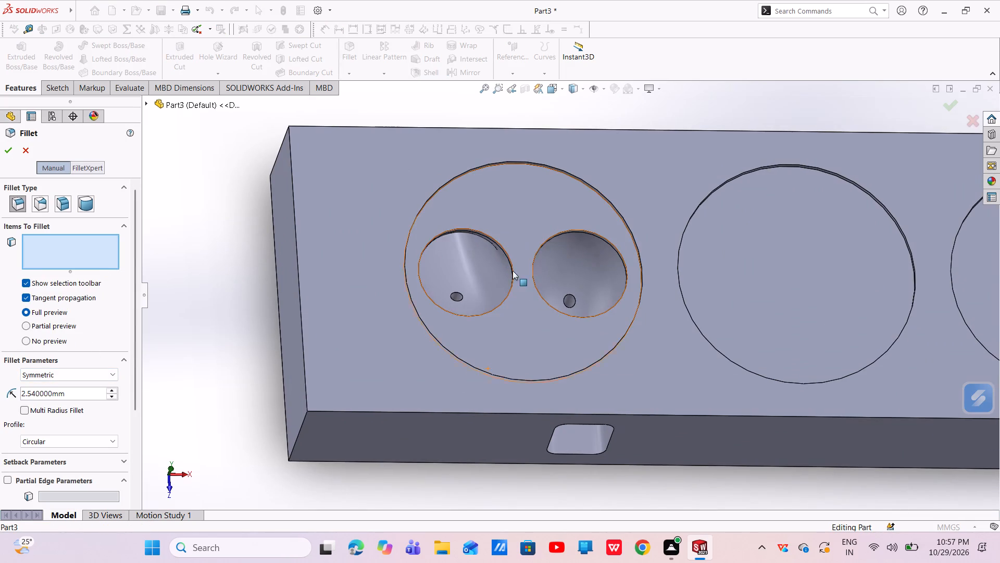
pyautogui.scroll(-2, 510, 262)
pyautogui.scroll(2, 510, 262)
pyautogui.scroll(-3, 510, 262)
pyautogui.click(520, 251)
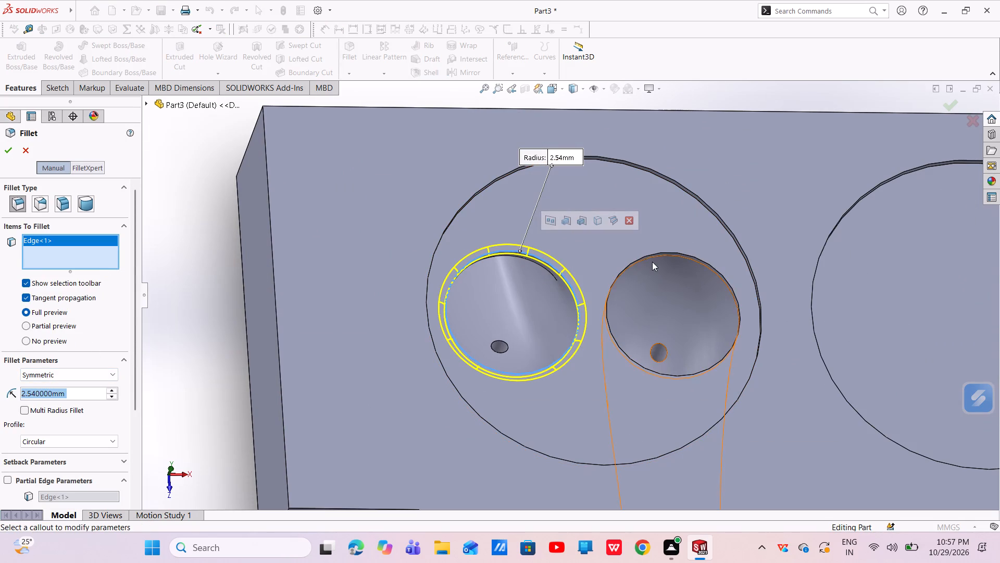
pyautogui.click(650, 254)
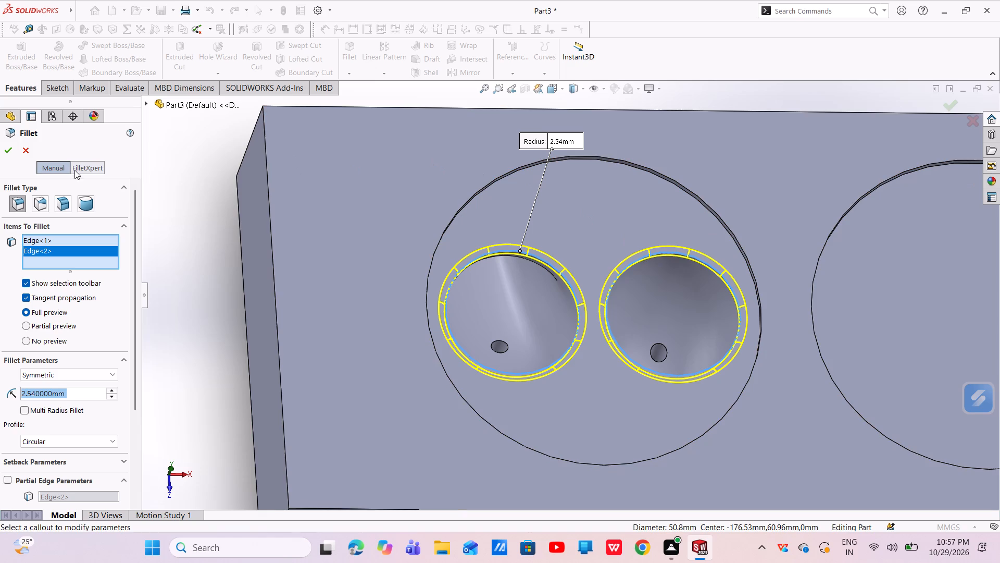
pyautogui.click(7, 153)
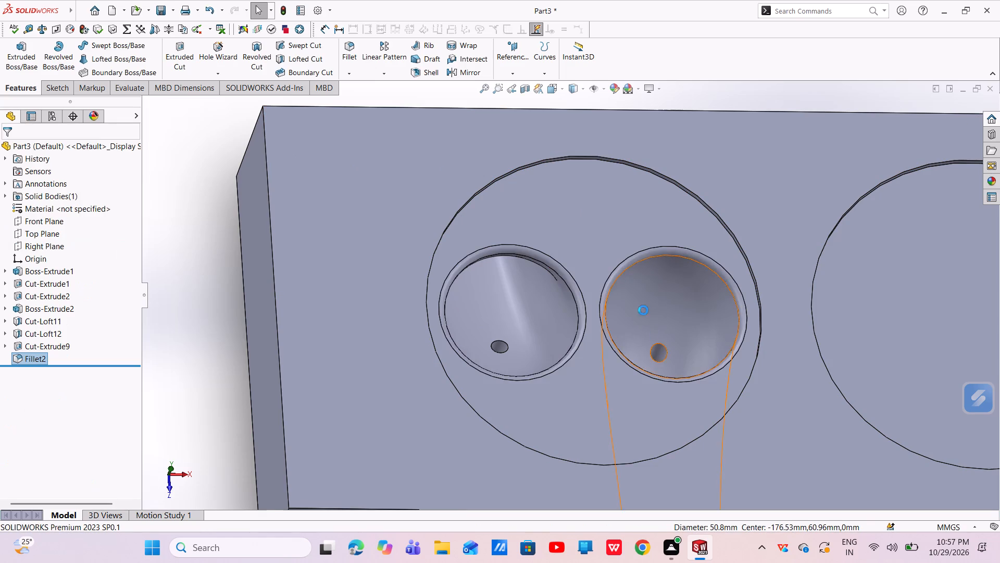
# Examine the filleted pockets, the small through holes and the rounded side opening from several angles.
pyautogui.scroll(2, 643, 310)
pyautogui.moveTo(642, 331); pyautogui.dragTo(674, 282, button='middle')
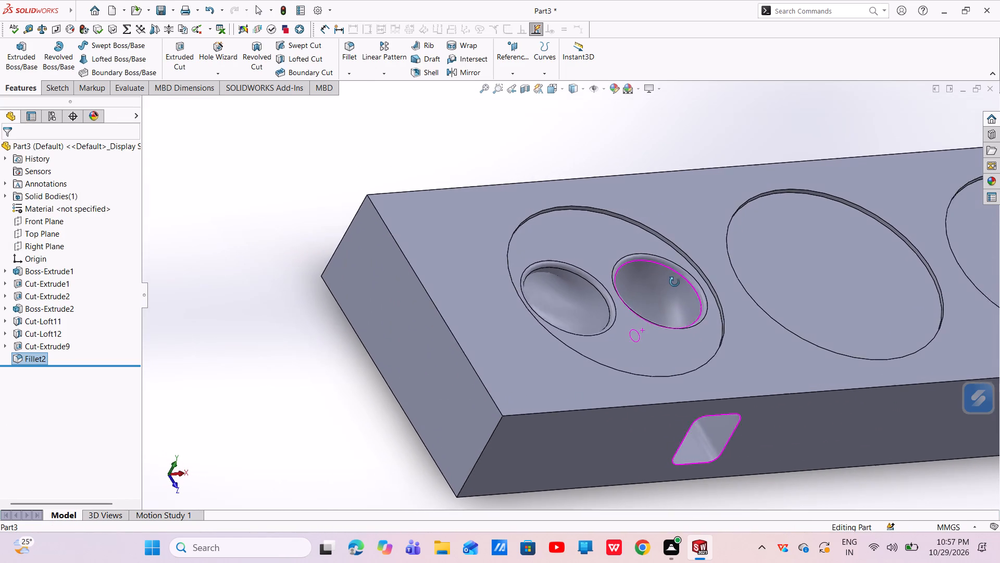
pyautogui.moveTo(674, 282); pyautogui.dragTo(609, 231, button='middle')
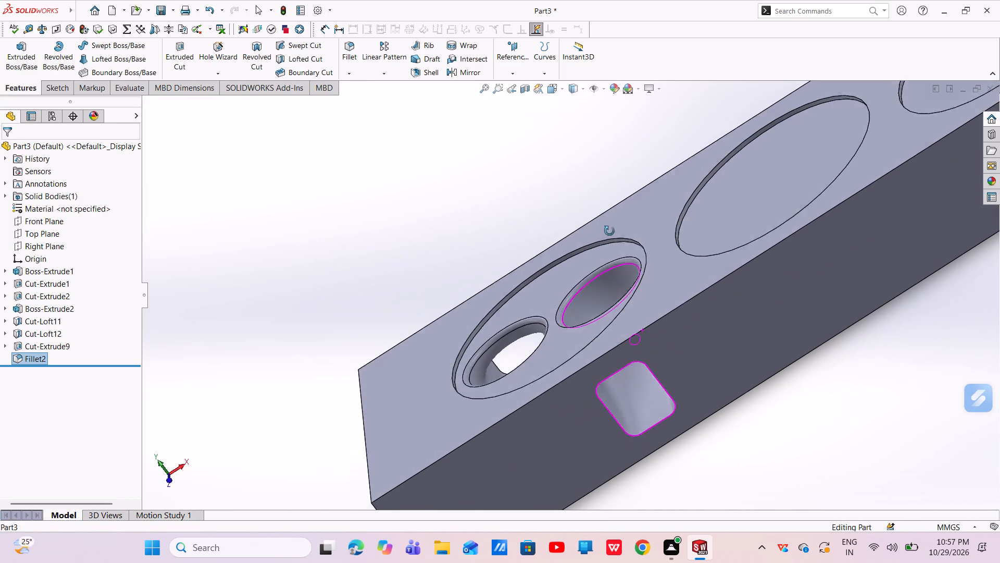
pyautogui.moveTo(609, 231); pyautogui.dragTo(610, 221, button='middle')
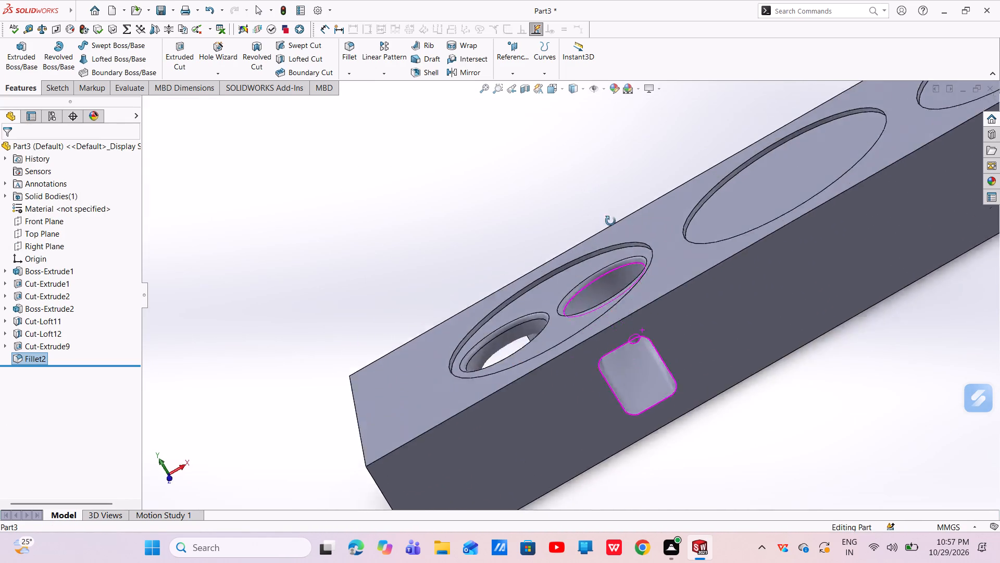
pyautogui.moveTo(610, 221); pyautogui.dragTo(632, 288, button='middle')
pyautogui.scroll(-1, 632, 296)
pyautogui.scroll(4, 632, 305)
pyautogui.press('Escape')
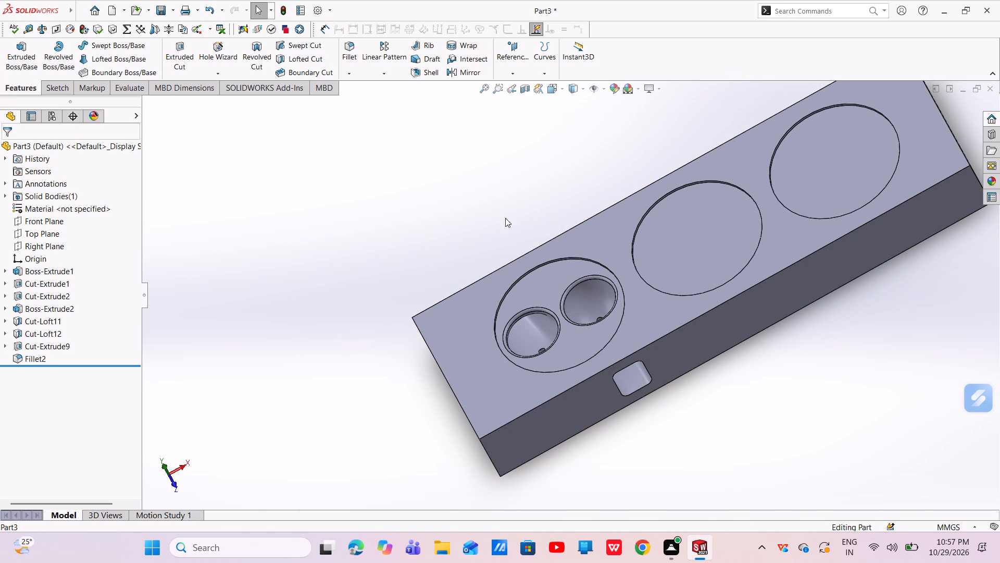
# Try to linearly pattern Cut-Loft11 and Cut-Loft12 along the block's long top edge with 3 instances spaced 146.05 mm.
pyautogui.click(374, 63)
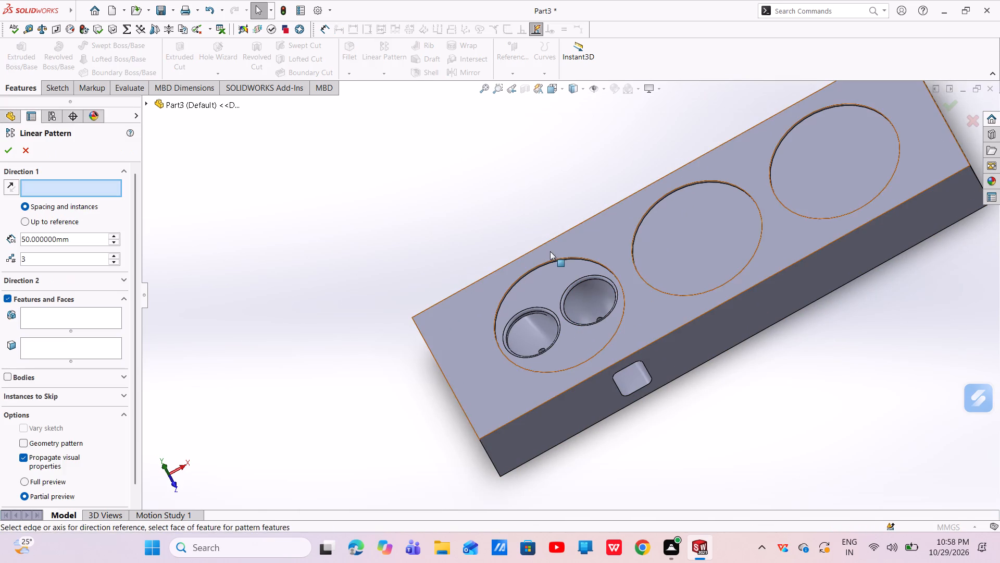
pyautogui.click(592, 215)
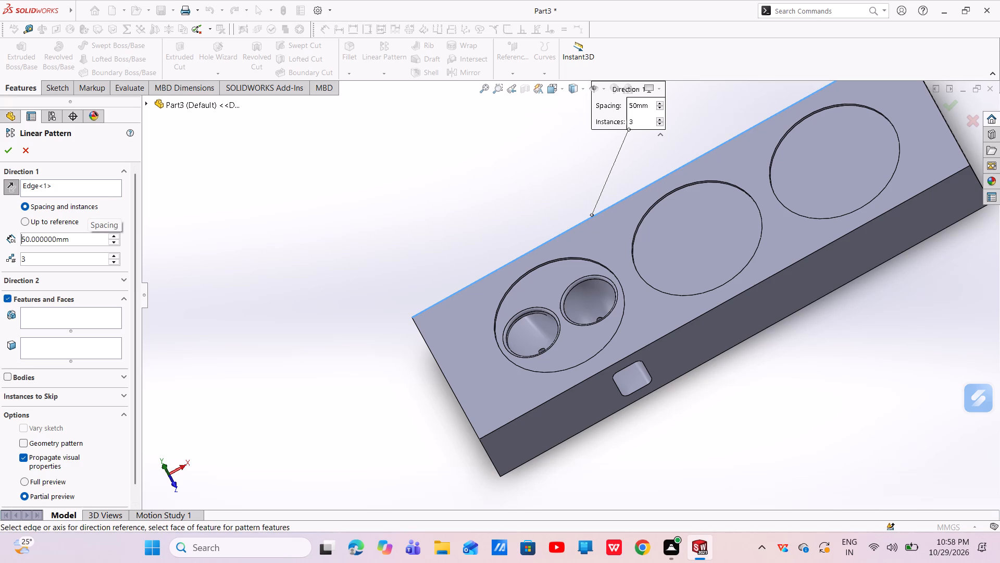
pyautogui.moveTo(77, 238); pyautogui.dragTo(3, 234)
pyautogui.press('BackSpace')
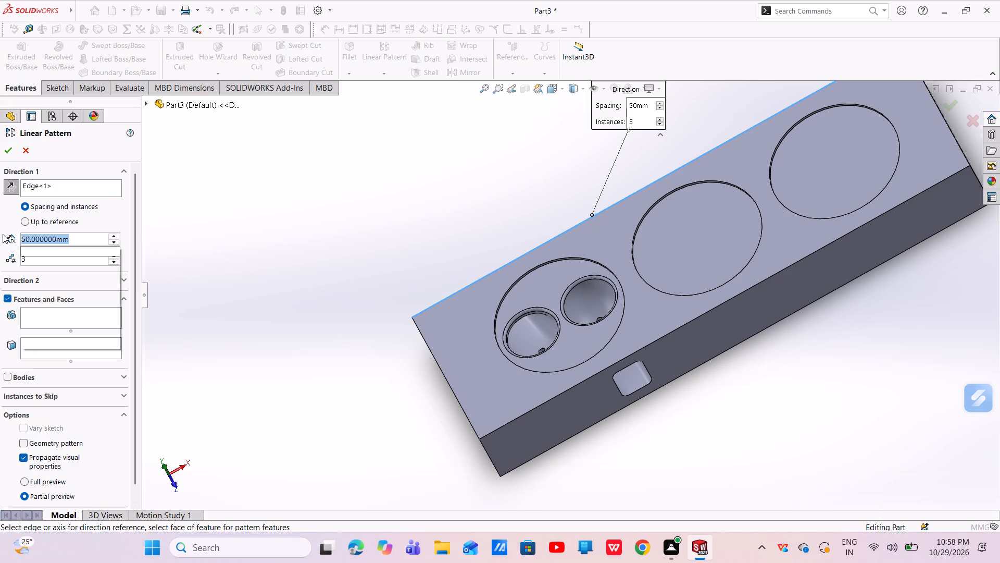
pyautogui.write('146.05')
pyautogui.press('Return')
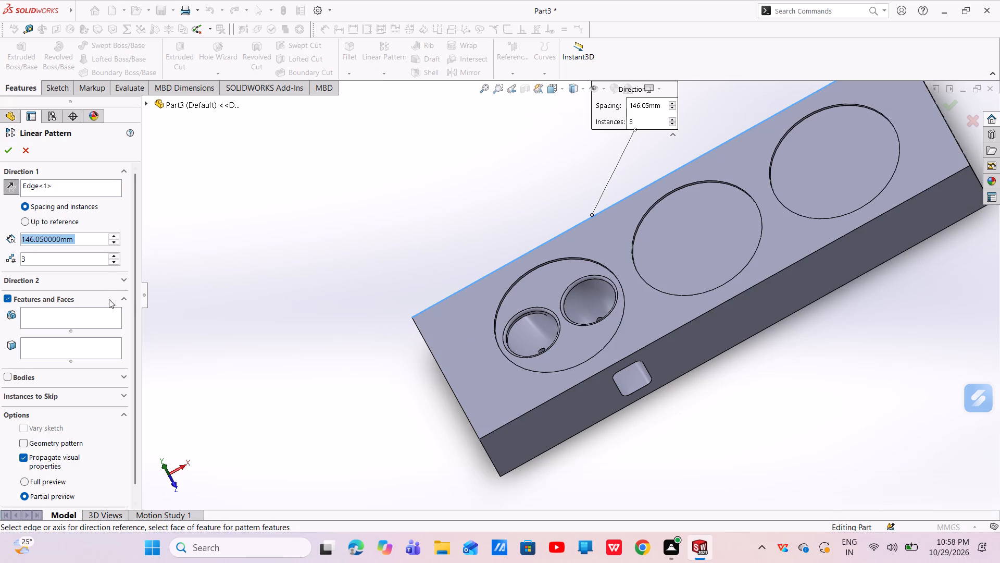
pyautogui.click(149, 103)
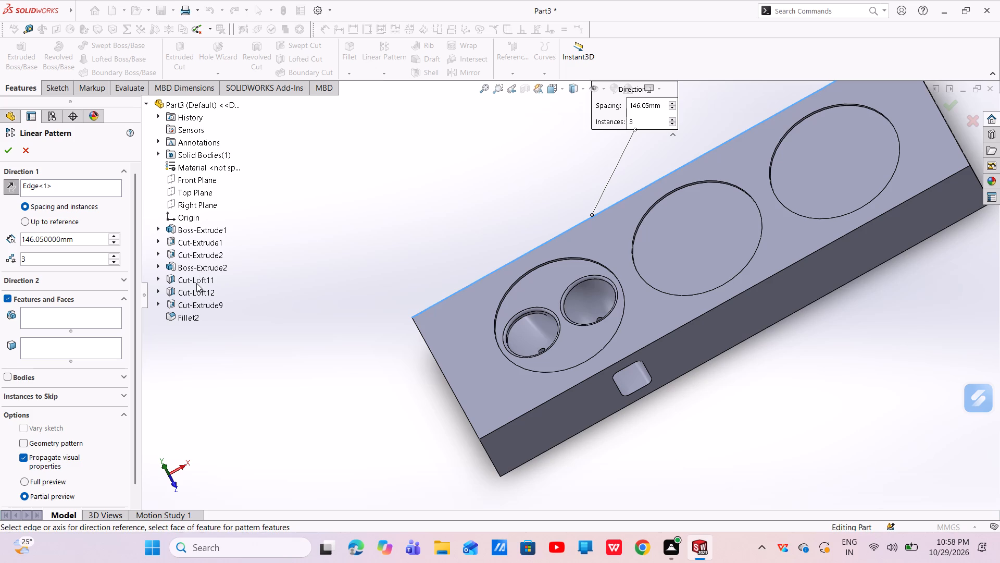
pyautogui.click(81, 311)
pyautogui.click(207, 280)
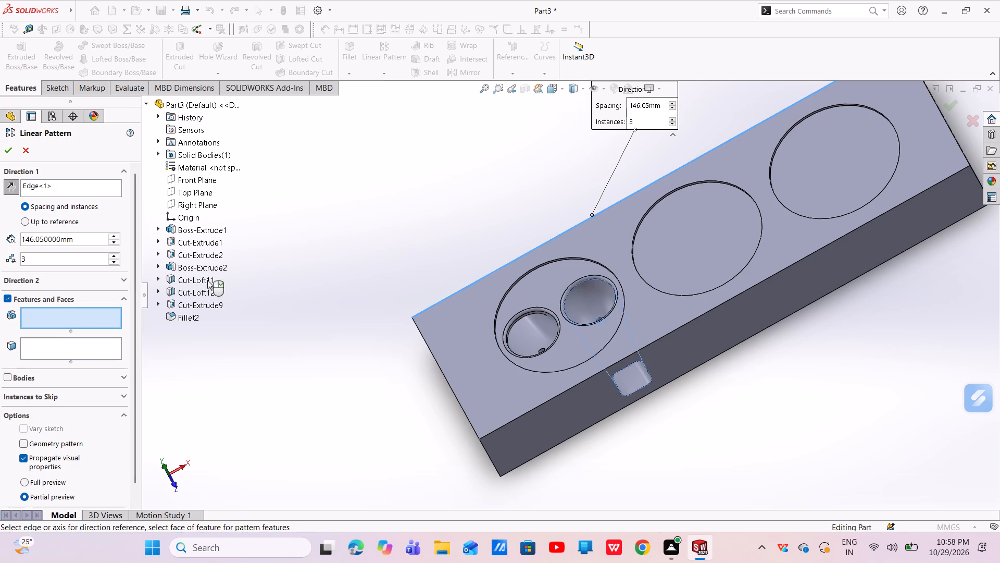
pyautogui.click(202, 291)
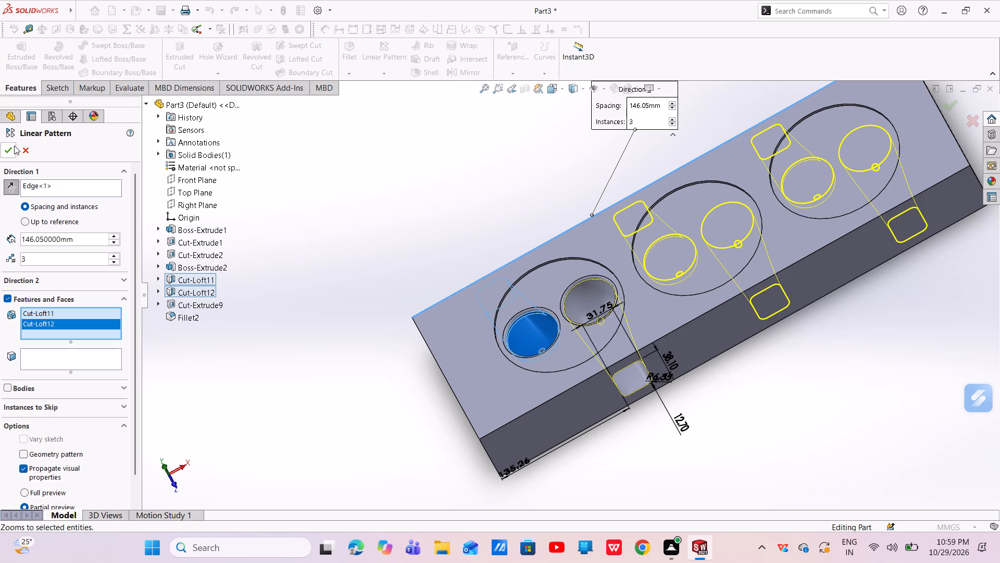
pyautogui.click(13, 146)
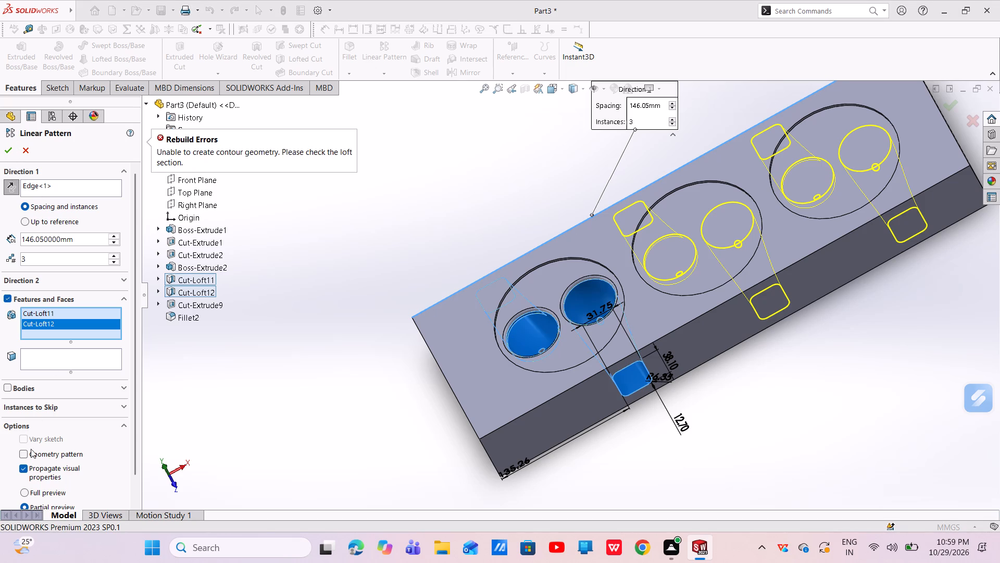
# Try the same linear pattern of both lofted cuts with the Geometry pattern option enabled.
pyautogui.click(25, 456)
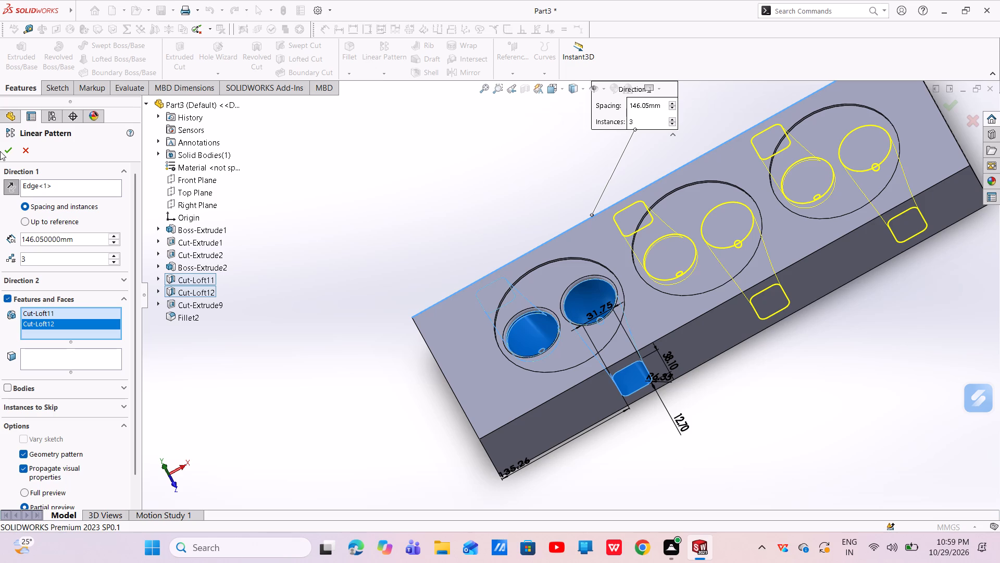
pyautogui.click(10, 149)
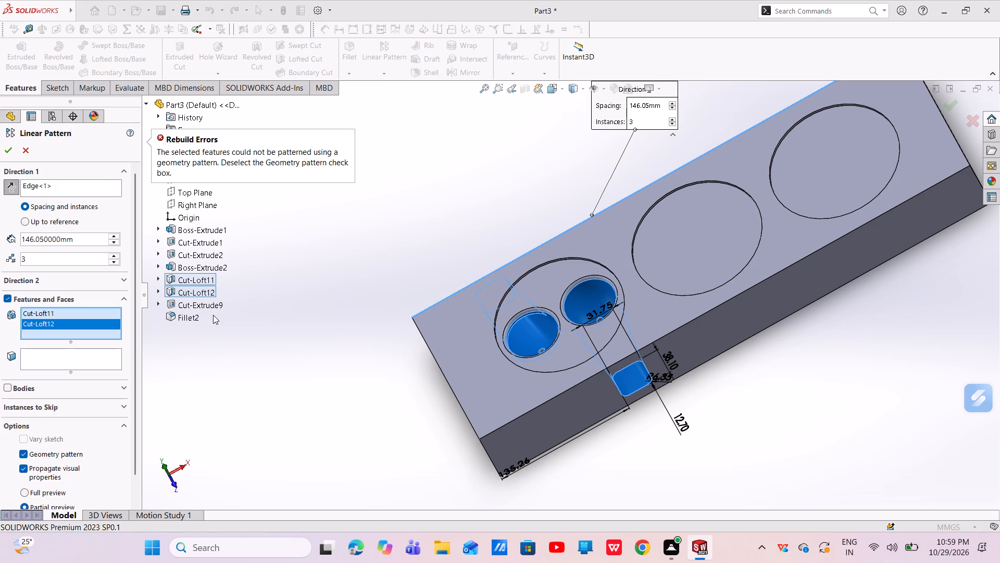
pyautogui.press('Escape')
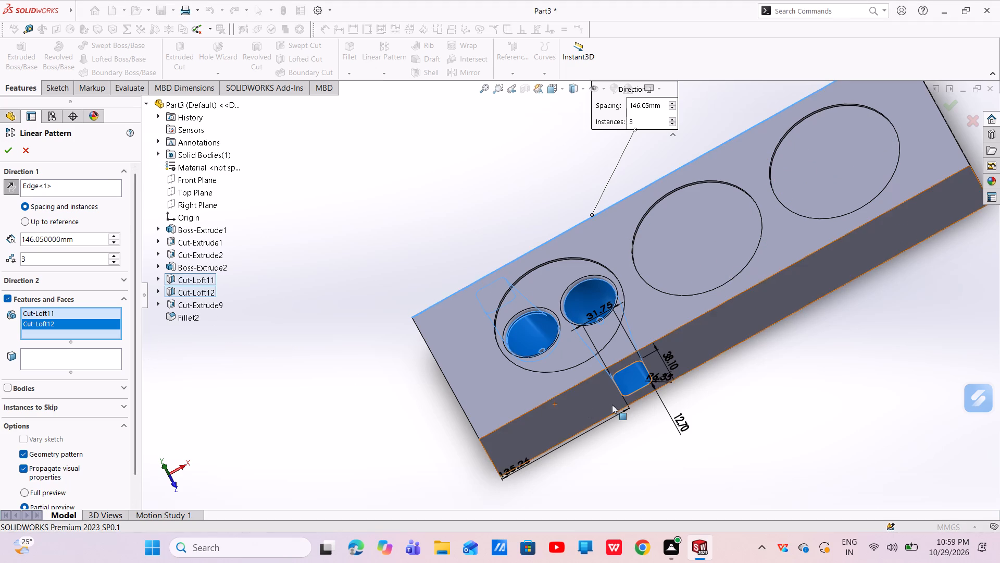
# Examine the two lofted cuts and the rounded side opening from several angles, and abandon the linear pattern.
pyautogui.scroll(-3, 615, 397)
pyautogui.moveTo(621, 386); pyautogui.dragTo(595, 296, button='middle')
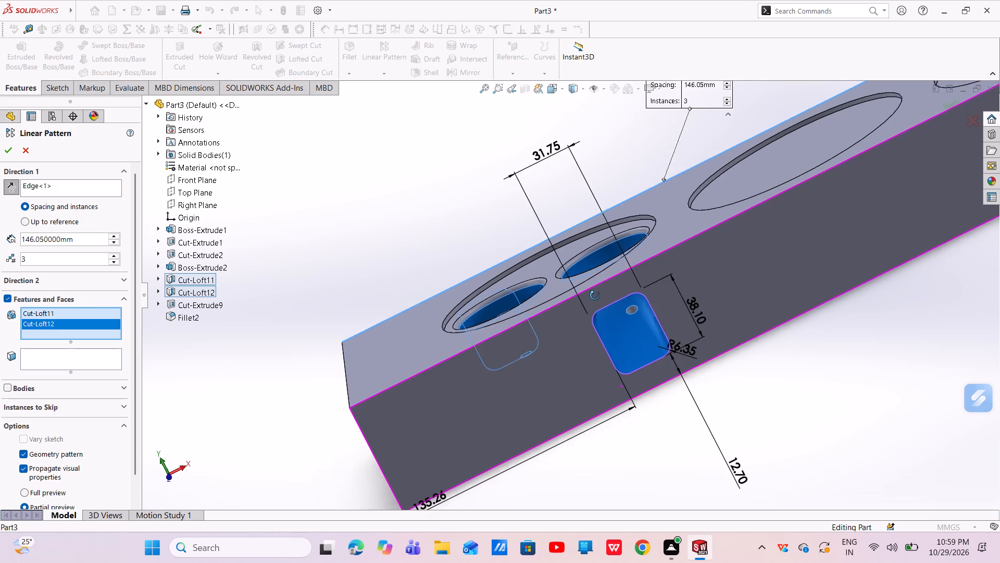
pyautogui.moveTo(595, 296); pyautogui.dragTo(607, 290, button='middle')
pyautogui.moveTo(461, 353); pyautogui.dragTo(480, 380, button='middle')
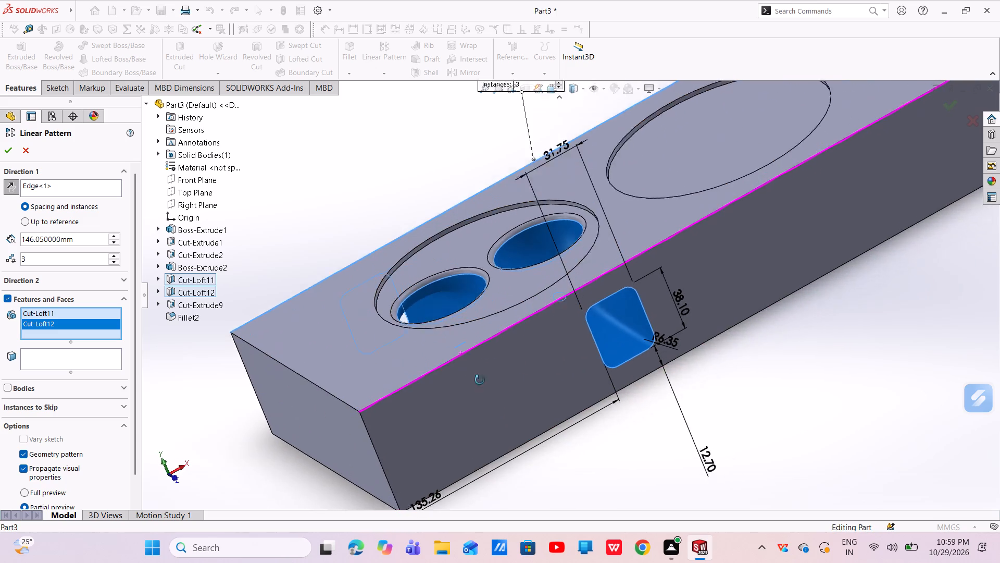
pyautogui.moveTo(480, 380); pyautogui.dragTo(476, 406, button='middle')
pyautogui.scroll(1, 437, 353)
pyautogui.moveTo(436, 281); pyautogui.dragTo(413, 271, button='middle')
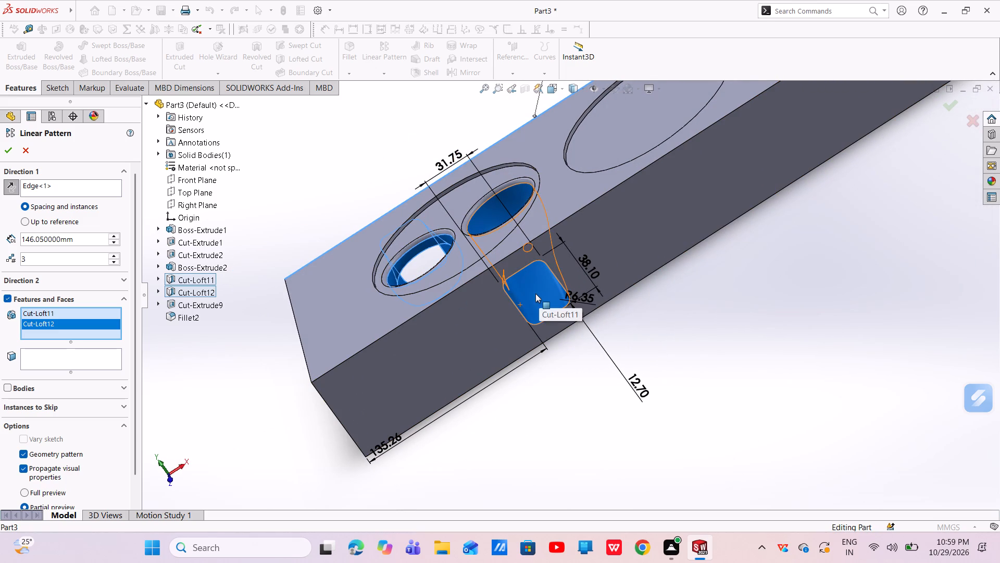
pyautogui.scroll(-3, 533, 293)
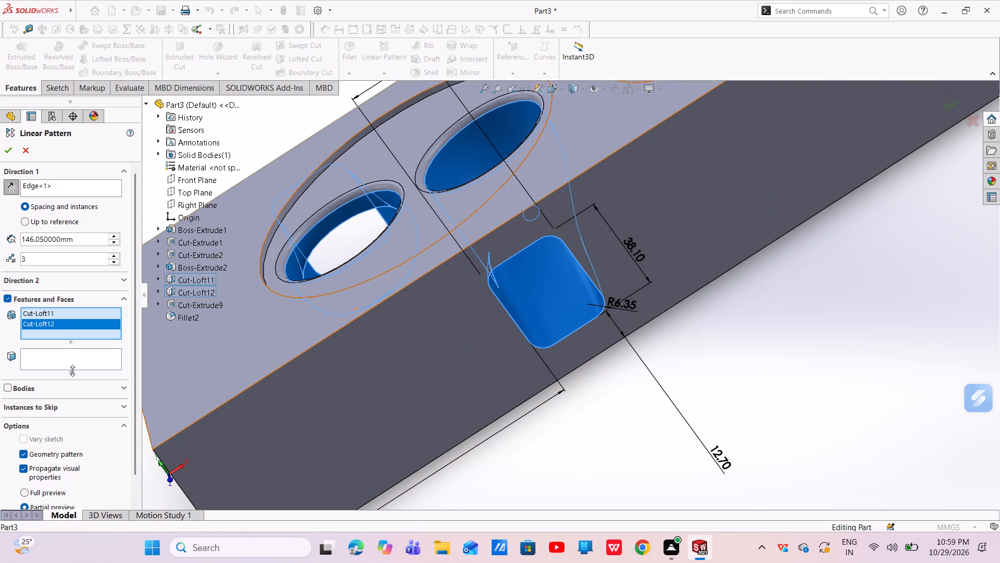
pyautogui.click(28, 154)
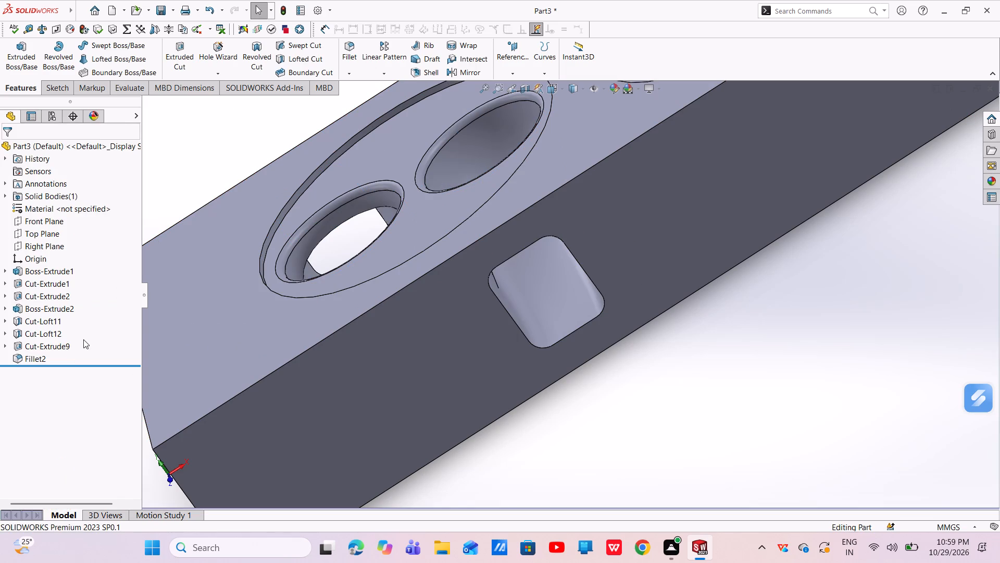
# Open Cut-Loft11 for editing and move the side opening's loft connector to the end of its lower straight edge nearer the block's end.
pyautogui.click(25, 345)
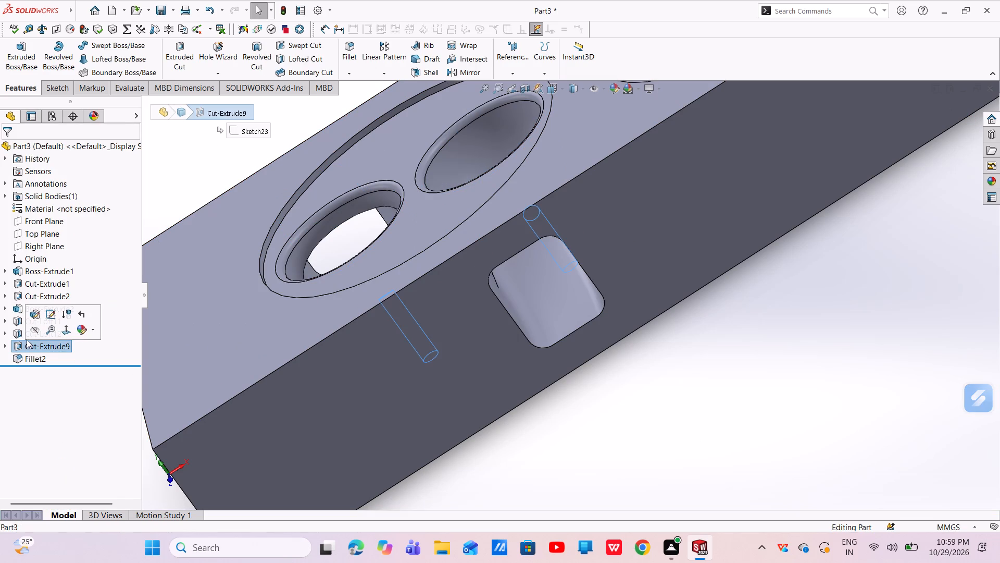
pyautogui.click(15, 329)
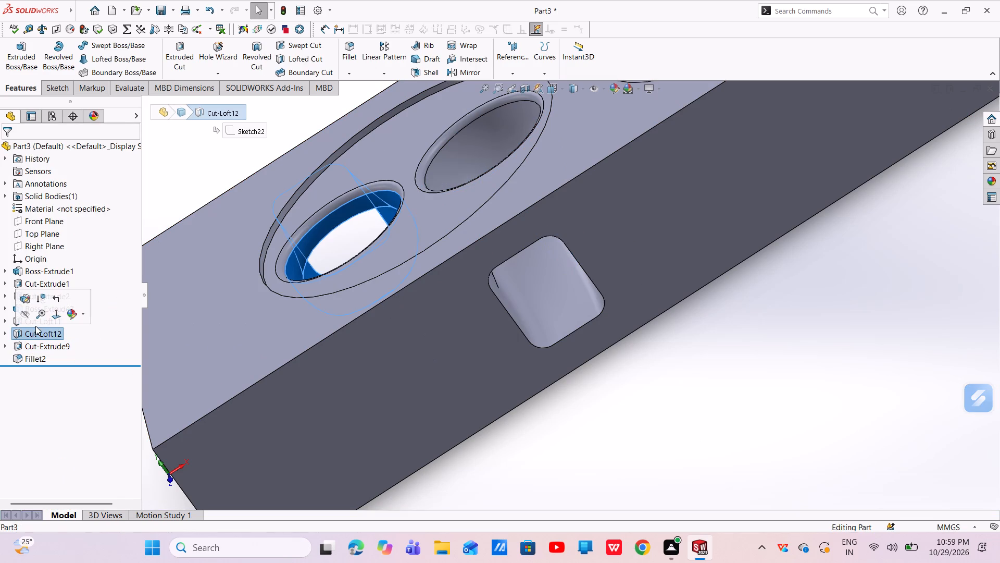
pyautogui.click(110, 323)
pyautogui.click(50, 322)
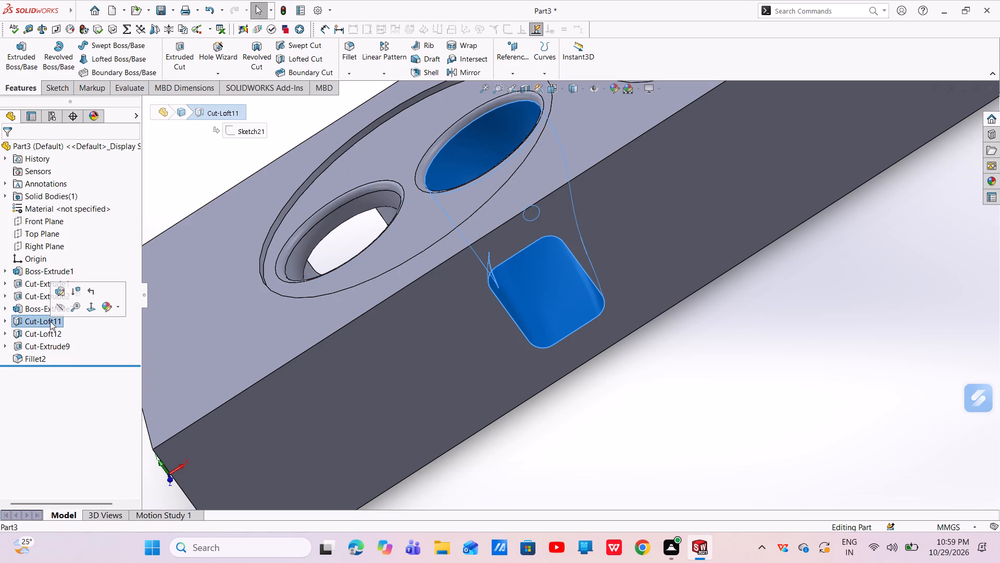
pyautogui.click(57, 295)
pyautogui.scroll(-3, 494, 305)
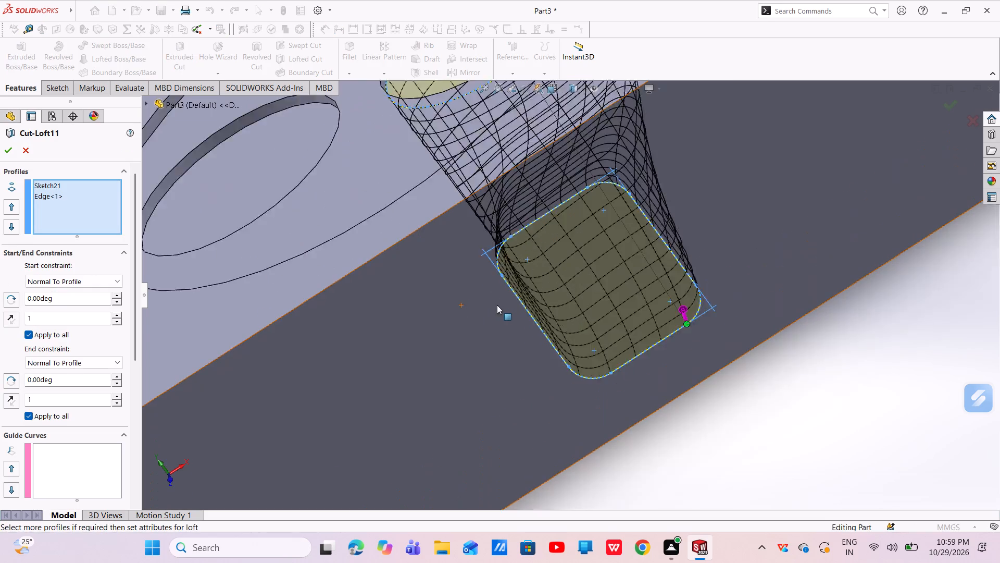
pyautogui.scroll(-1, 497, 305)
pyautogui.scroll(4, 523, 311)
pyautogui.moveTo(637, 330); pyautogui.dragTo(665, 368, button='middle')
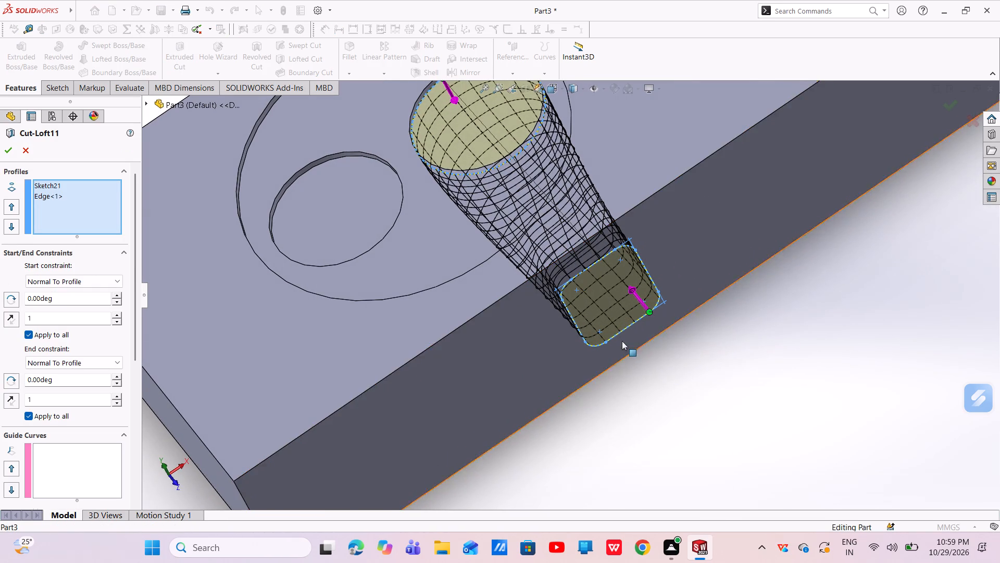
pyautogui.moveTo(651, 312); pyautogui.dragTo(633, 328)
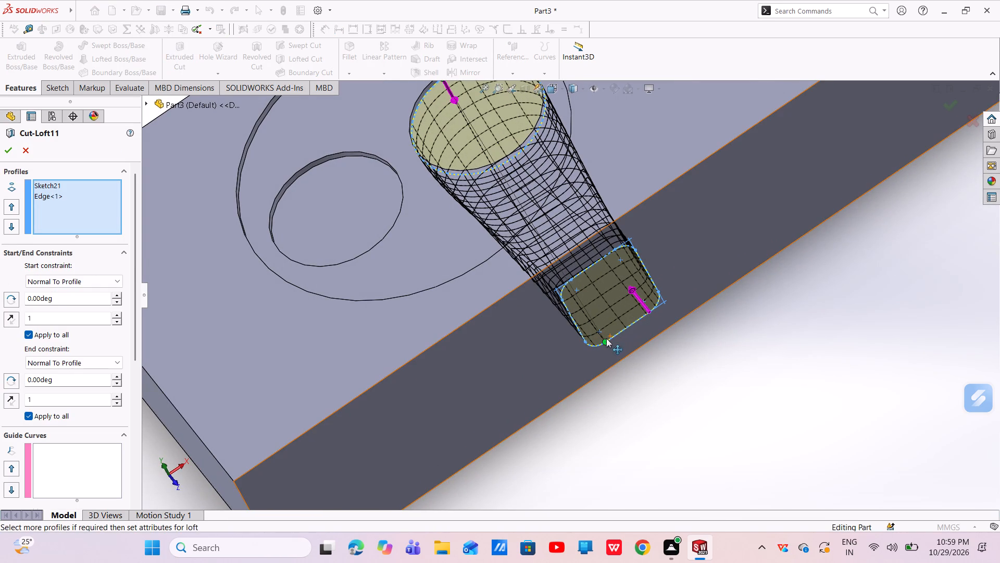
pyautogui.moveTo(606, 338); pyautogui.dragTo(595, 347)
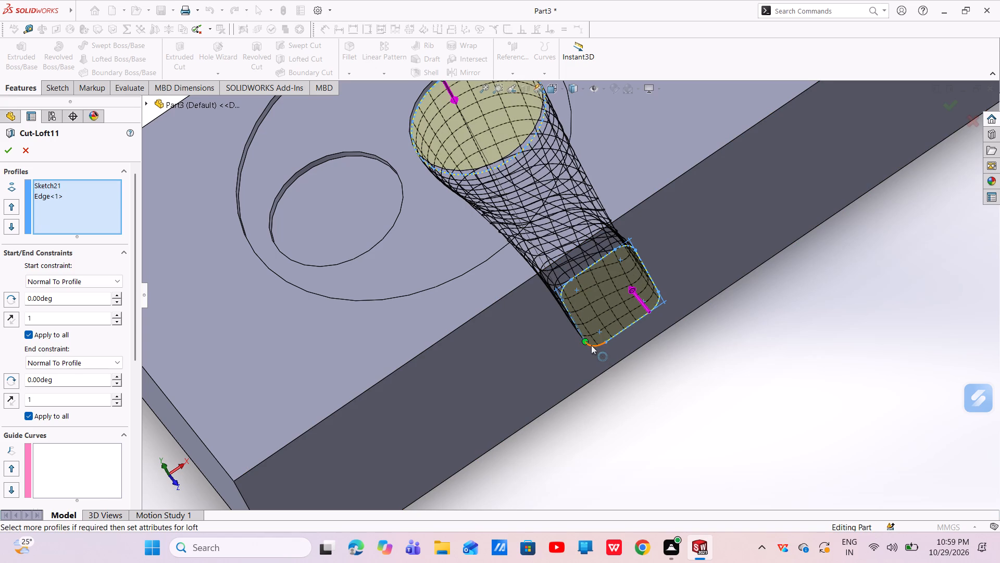
pyautogui.moveTo(586, 342); pyautogui.dragTo(602, 354)
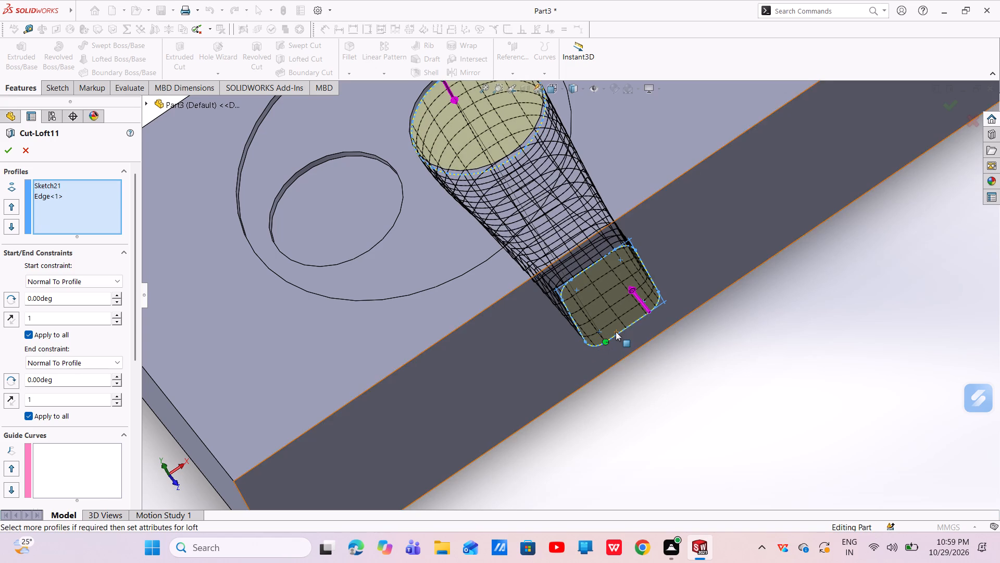
# Examine the Cut-Loft11 preview mesh between the round pocket and the rounded side opening for twisting from several angles.
pyautogui.moveTo(616, 332); pyautogui.dragTo(605, 255, button='middle')
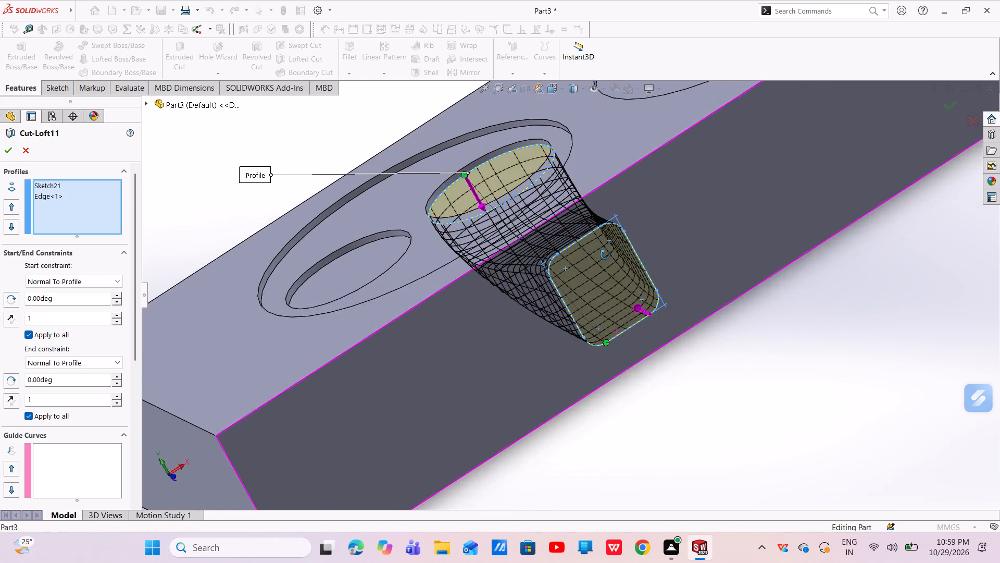
pyautogui.moveTo(605, 255); pyautogui.dragTo(606, 255, button='middle')
pyautogui.scroll(-4, 606, 255)
pyautogui.moveTo(606, 295); pyautogui.dragTo(571, 293, button='middle')
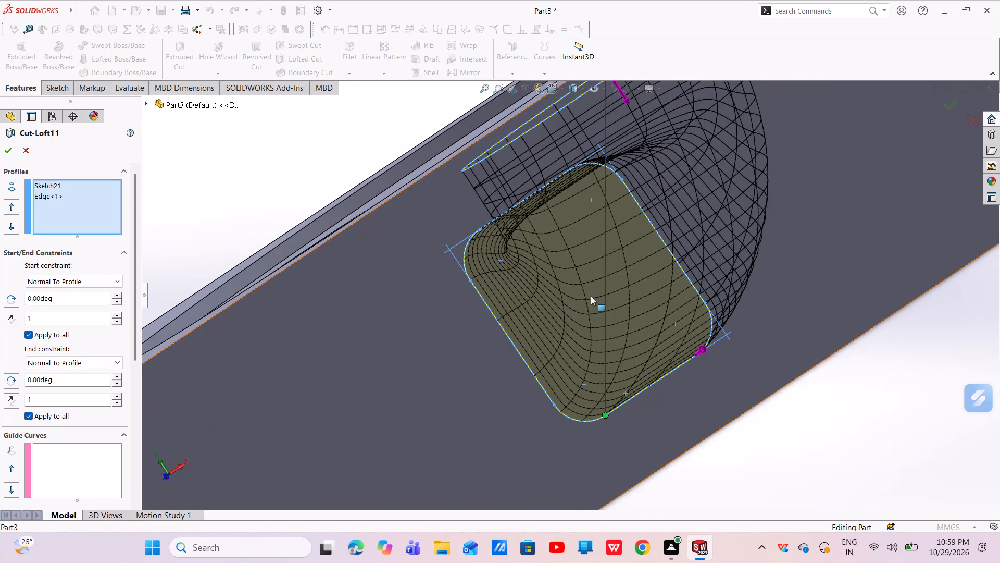
pyautogui.scroll(-3, 592, 297)
pyautogui.scroll(4, 592, 297)
pyautogui.moveTo(592, 297); pyautogui.dragTo(597, 322, button='middle')
pyautogui.scroll(-2, 581, 311)
pyautogui.scroll(2, 571, 300)
pyautogui.moveTo(571, 300); pyautogui.dragTo(559, 260, button='middle')
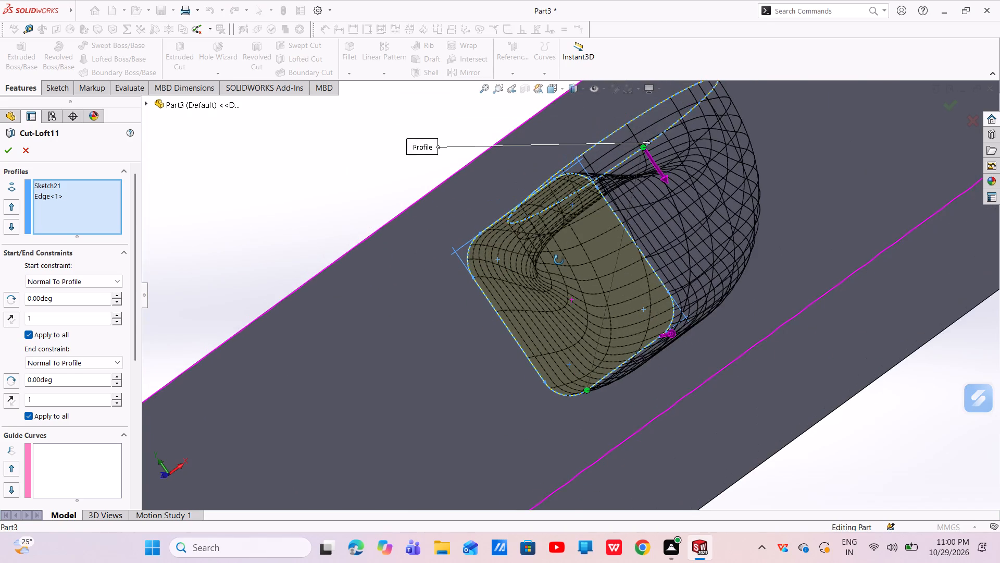
pyautogui.moveTo(559, 260); pyautogui.dragTo(566, 265, button='middle')
pyautogui.scroll(-4, 566, 265)
pyautogui.moveTo(566, 265); pyautogui.dragTo(554, 256, button='middle')
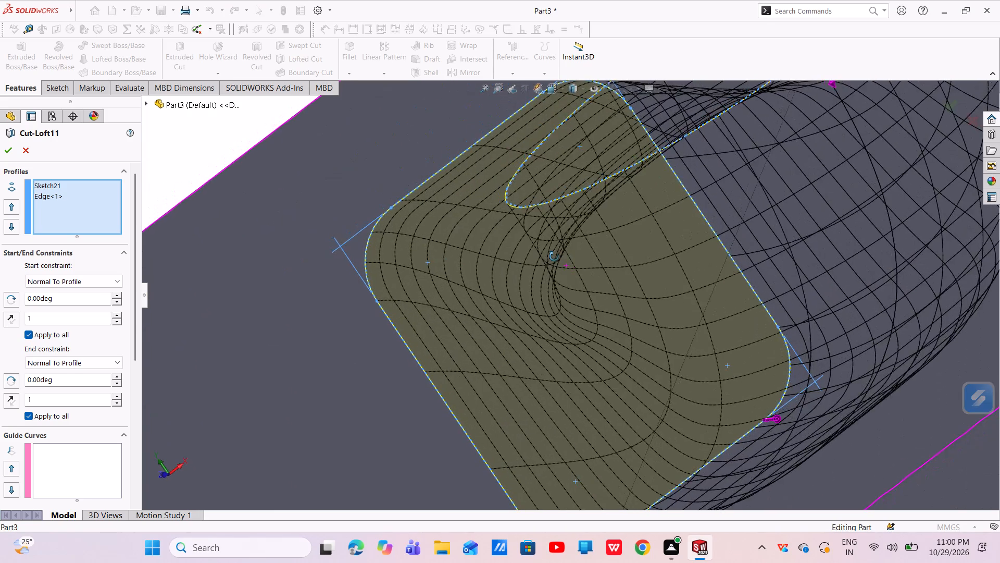
pyautogui.moveTo(554, 256); pyautogui.dragTo(548, 247, button='middle')
pyautogui.scroll(-2, 632, 266)
pyautogui.scroll(4, 632, 266)
pyautogui.moveTo(626, 280); pyautogui.dragTo(634, 287, button='middle')
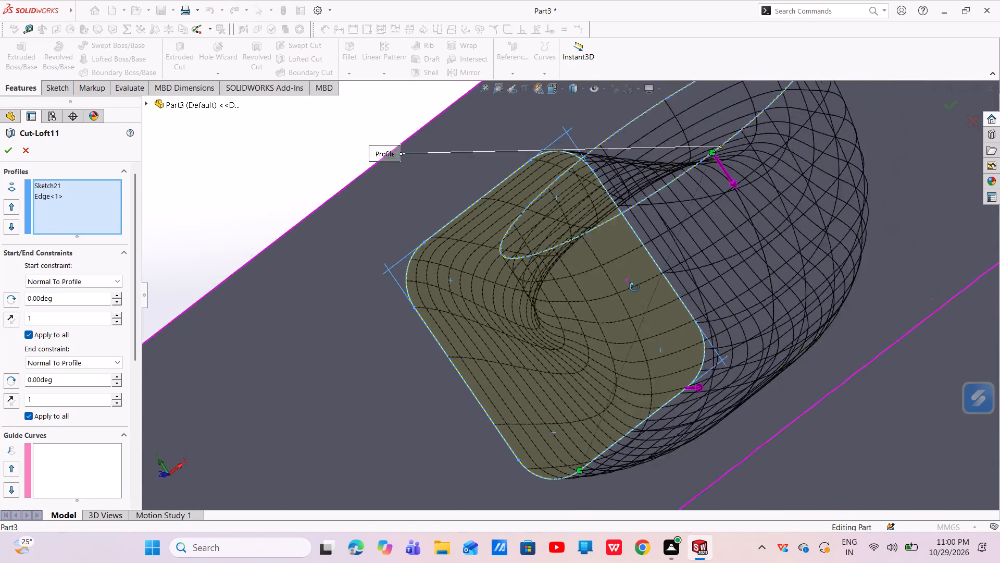
pyautogui.moveTo(634, 287); pyautogui.dragTo(659, 318, button='middle')
pyautogui.scroll(2, 606, 297)
pyautogui.moveTo(564, 292); pyautogui.dragTo(578, 316, button='middle')
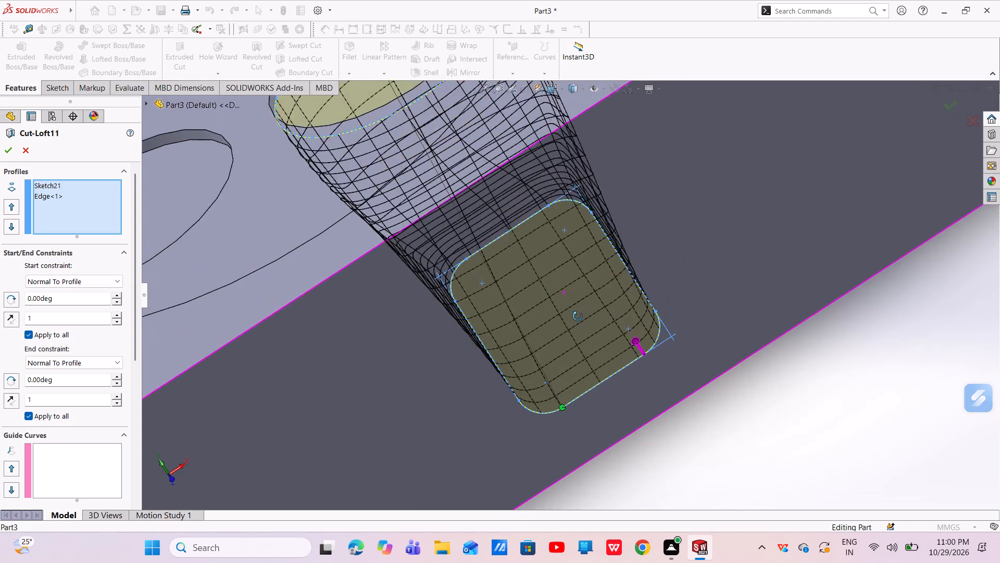
pyautogui.moveTo(578, 316); pyautogui.dragTo(592, 346, button='middle')
pyautogui.scroll(1, 592, 346)
pyautogui.scroll(-1, 554, 288)
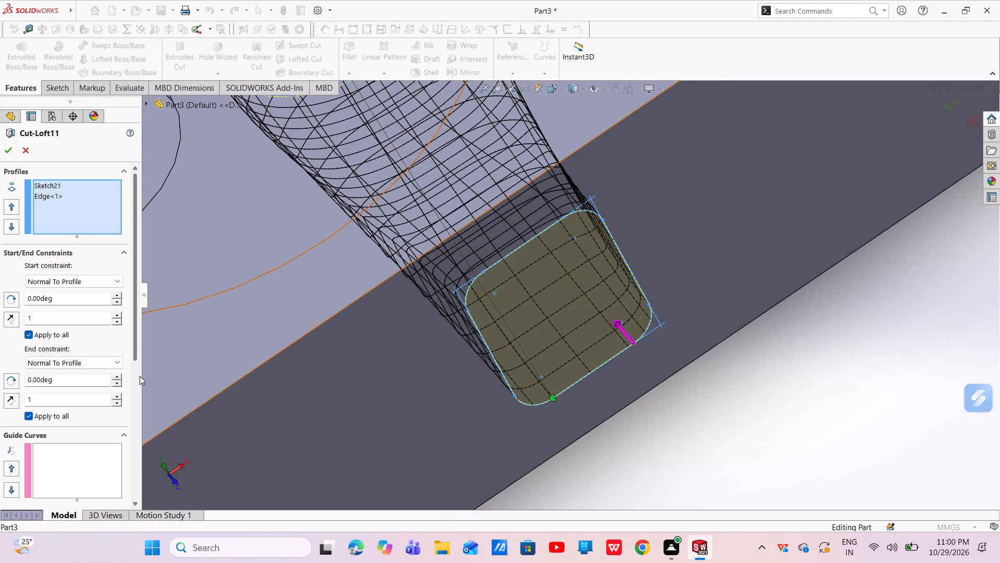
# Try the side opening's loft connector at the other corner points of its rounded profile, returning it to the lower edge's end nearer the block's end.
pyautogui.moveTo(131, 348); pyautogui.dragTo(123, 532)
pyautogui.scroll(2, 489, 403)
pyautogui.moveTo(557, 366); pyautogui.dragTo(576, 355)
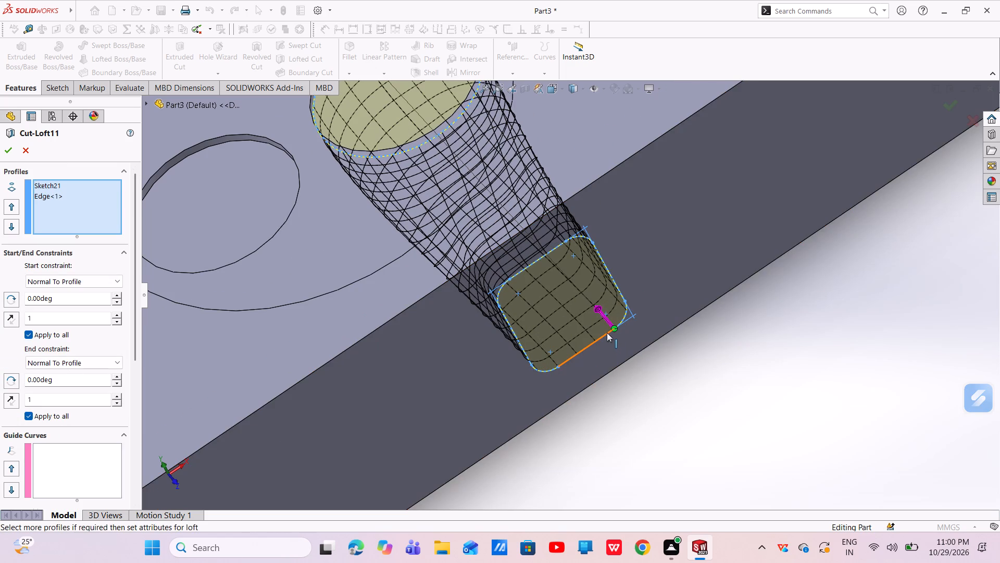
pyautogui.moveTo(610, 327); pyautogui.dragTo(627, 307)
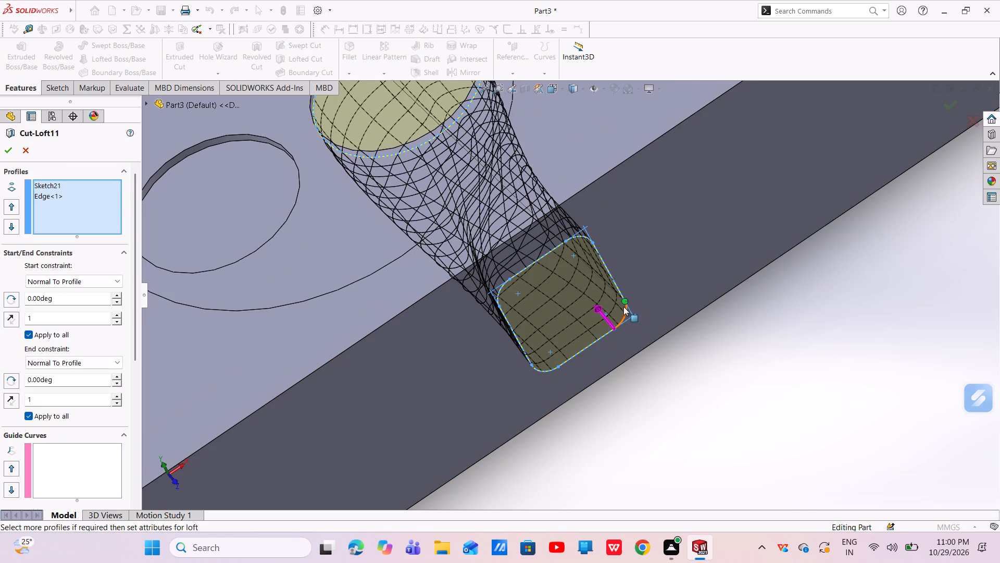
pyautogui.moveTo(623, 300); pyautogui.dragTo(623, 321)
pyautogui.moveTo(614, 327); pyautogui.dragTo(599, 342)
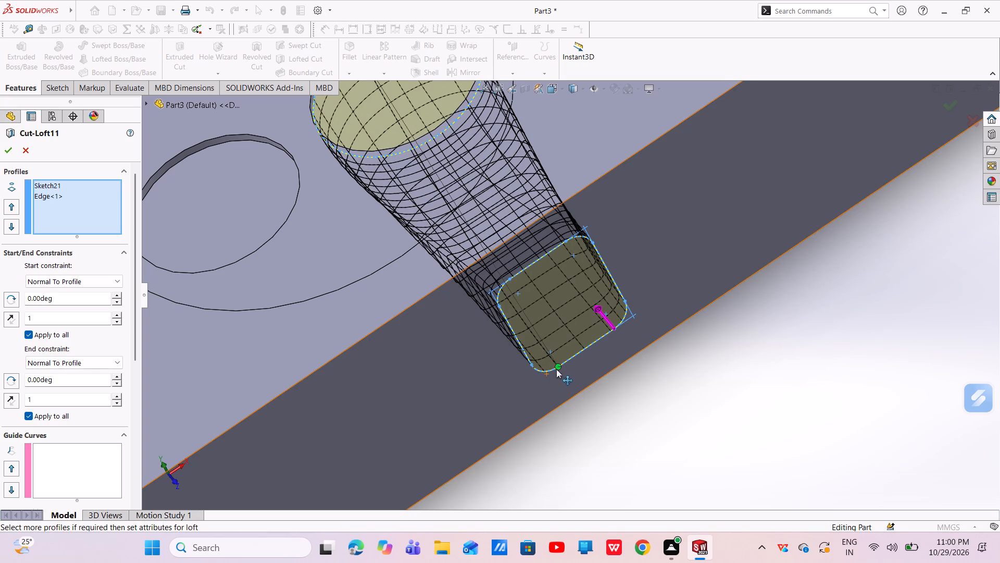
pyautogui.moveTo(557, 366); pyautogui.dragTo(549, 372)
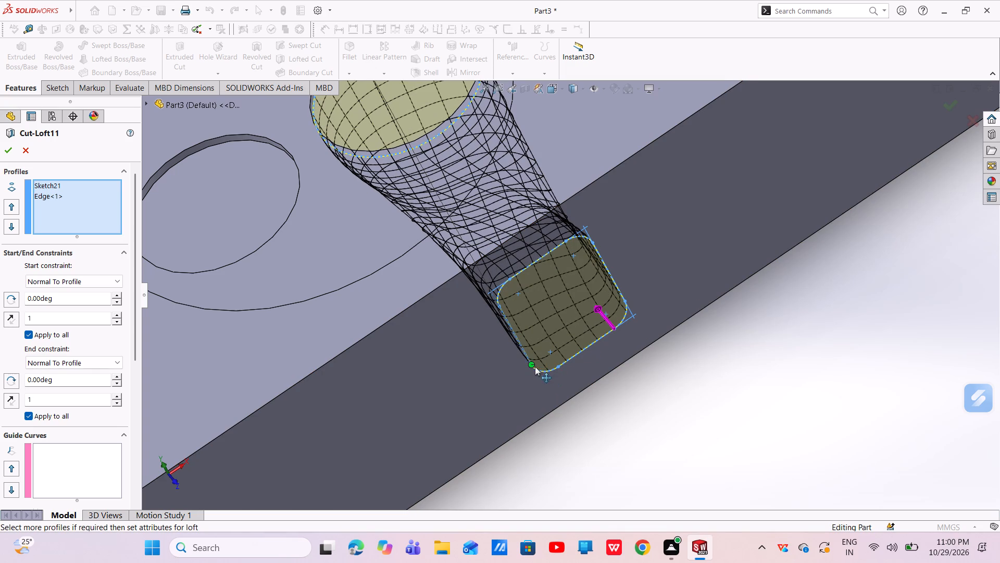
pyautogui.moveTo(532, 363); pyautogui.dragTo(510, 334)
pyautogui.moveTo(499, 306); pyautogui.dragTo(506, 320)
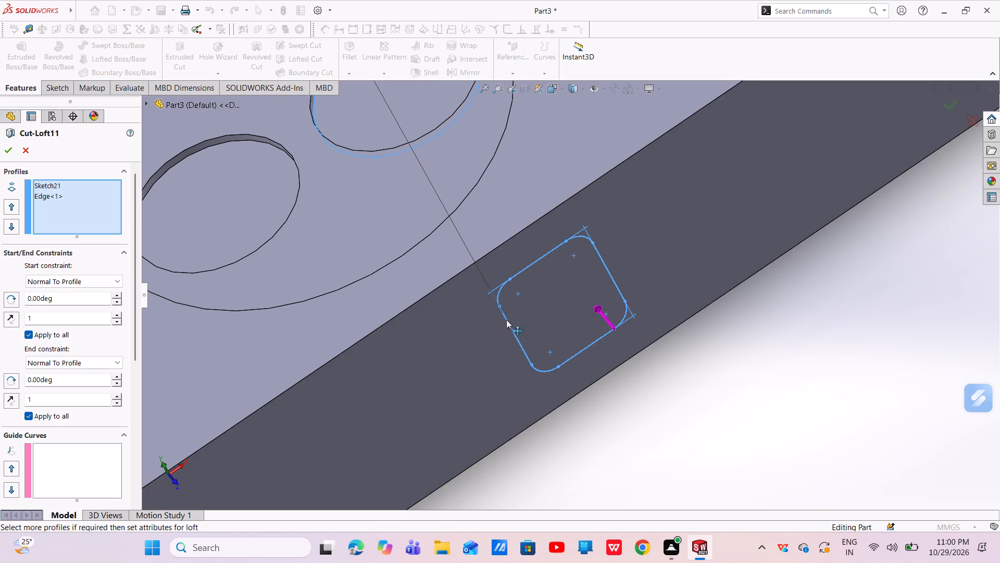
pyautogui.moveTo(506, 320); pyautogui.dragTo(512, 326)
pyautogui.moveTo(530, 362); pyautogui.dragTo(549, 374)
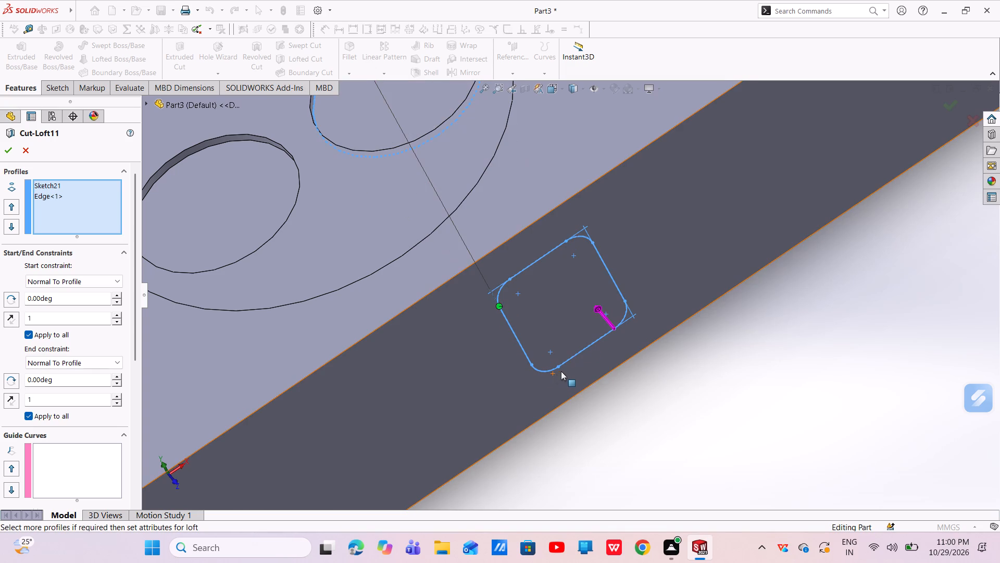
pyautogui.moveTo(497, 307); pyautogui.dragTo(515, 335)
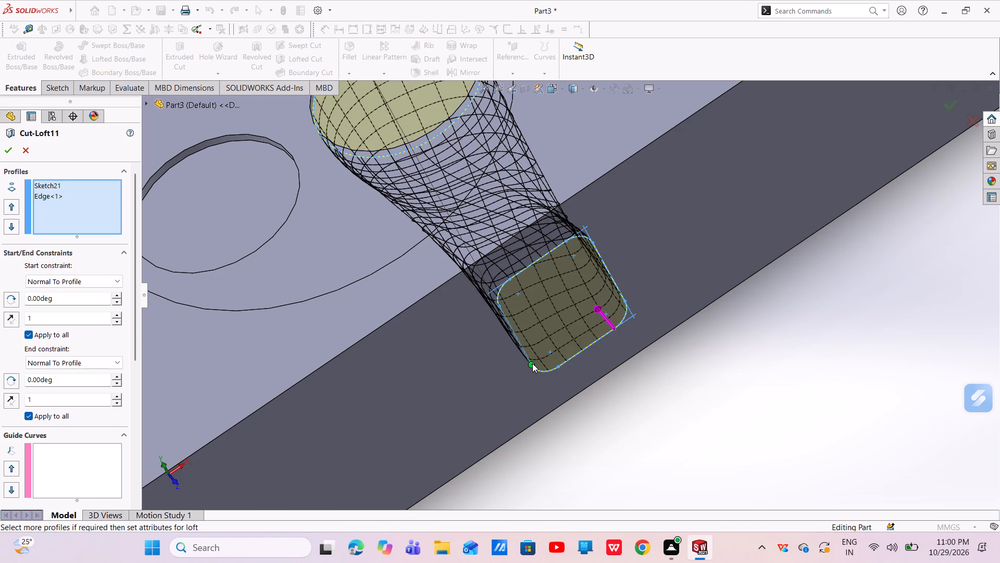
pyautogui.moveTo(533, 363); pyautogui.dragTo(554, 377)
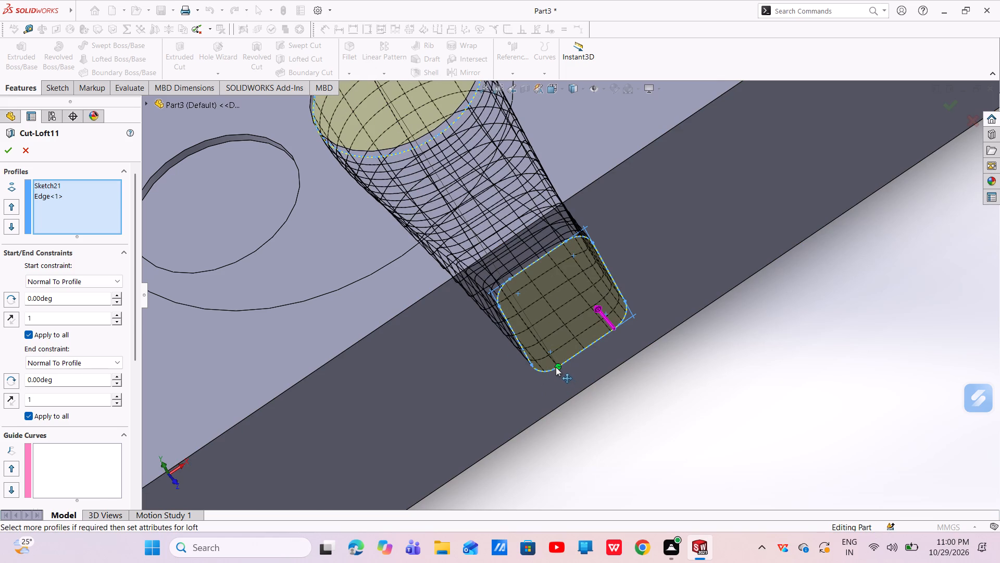
# Move the round pocket's loft connector slightly along its circular edge towards the neighbouring pocket.
pyautogui.scroll(-4, 495, 244)
pyautogui.moveTo(492, 266); pyautogui.dragTo(492, 266, button='middle')
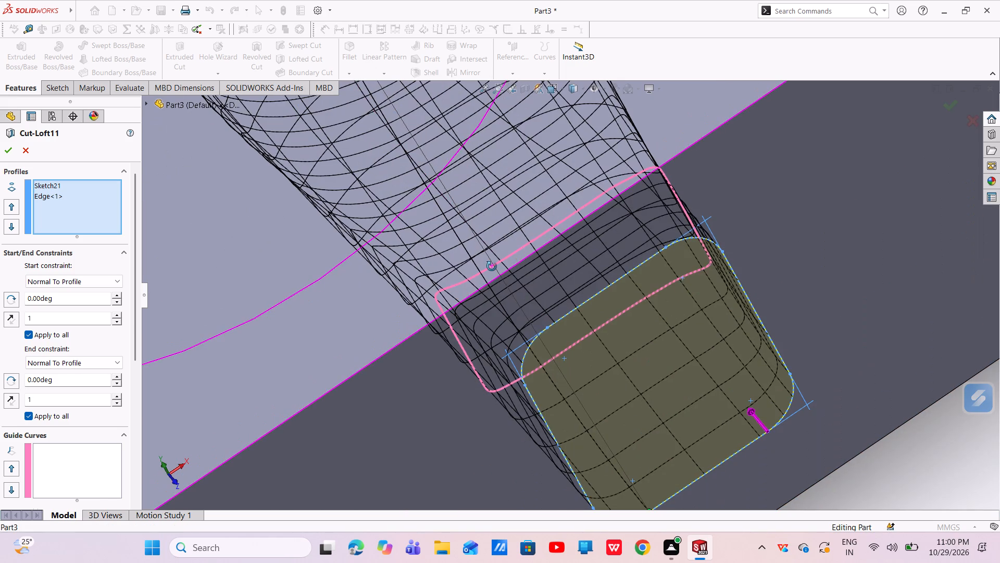
pyautogui.moveTo(492, 266); pyautogui.dragTo(464, 199, button='middle')
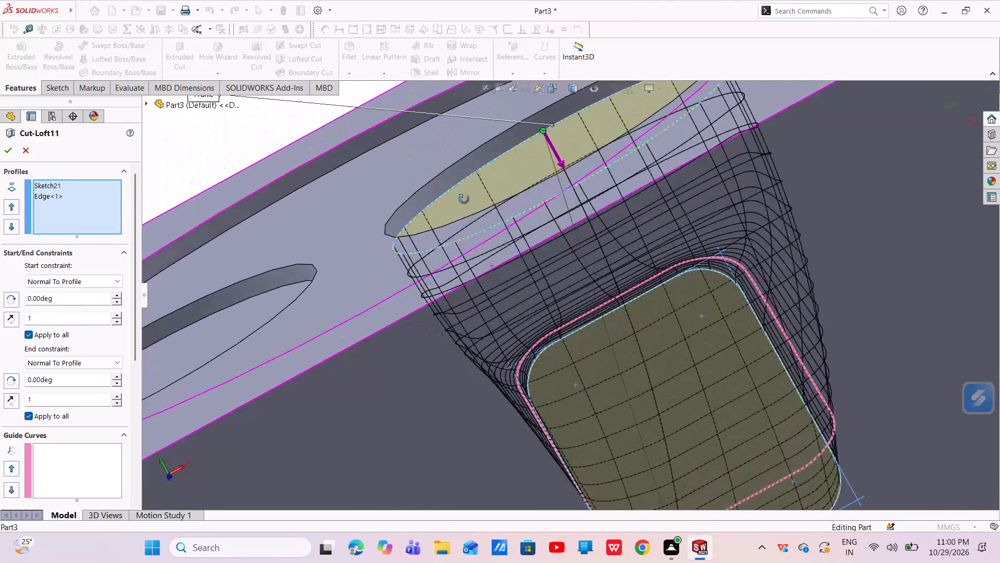
pyautogui.moveTo(464, 199); pyautogui.dragTo(464, 199, button='middle')
pyautogui.scroll(3, 618, 362)
pyautogui.moveTo(615, 363); pyautogui.dragTo(605, 326, button='middle')
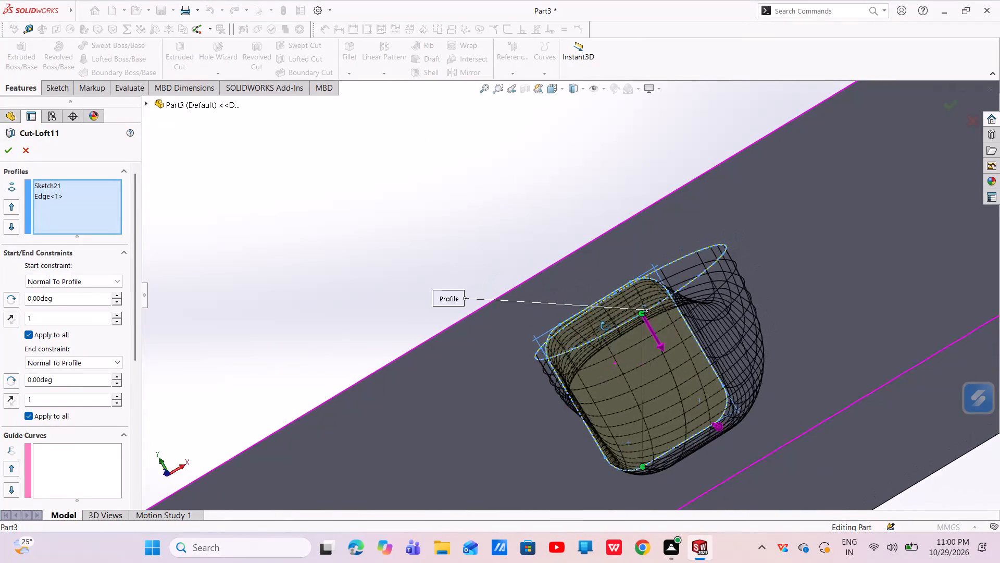
pyautogui.moveTo(605, 326); pyautogui.dragTo(680, 439, button='middle')
pyautogui.scroll(1, 680, 439)
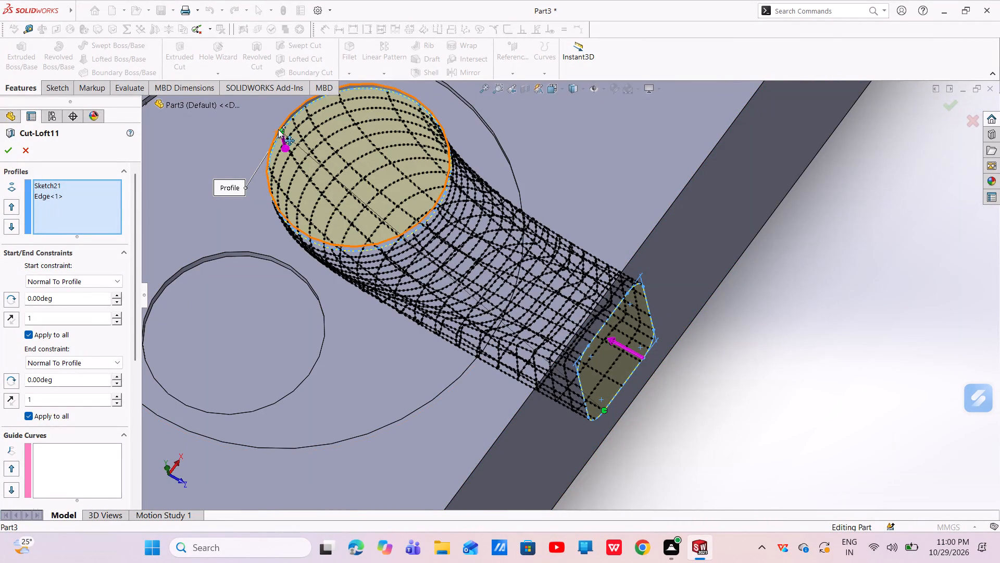
pyautogui.scroll(-7, 283, 132)
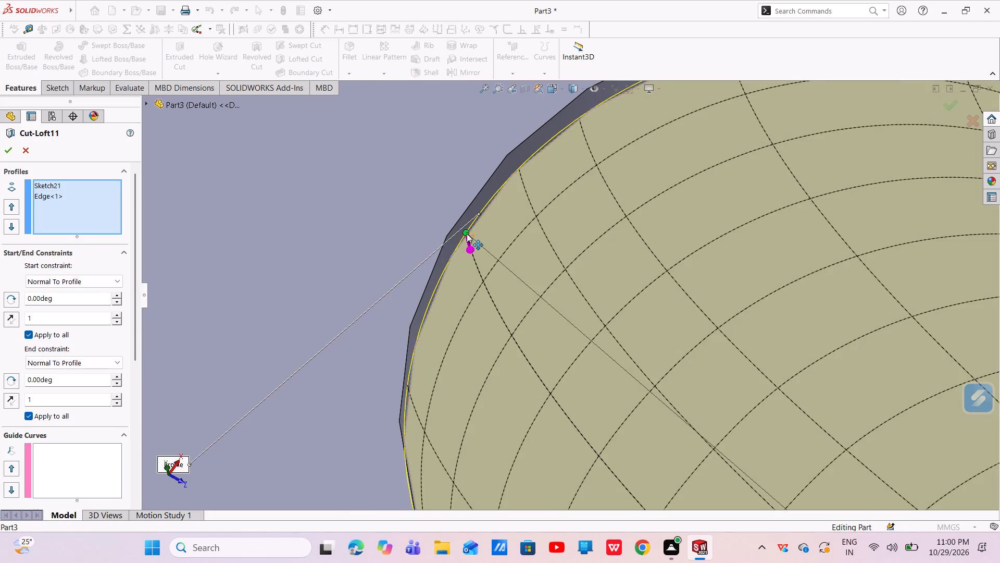
pyautogui.moveTo(467, 234); pyautogui.dragTo(448, 262)
pyautogui.scroll(4, 483, 276)
pyautogui.scroll(4, 566, 317)
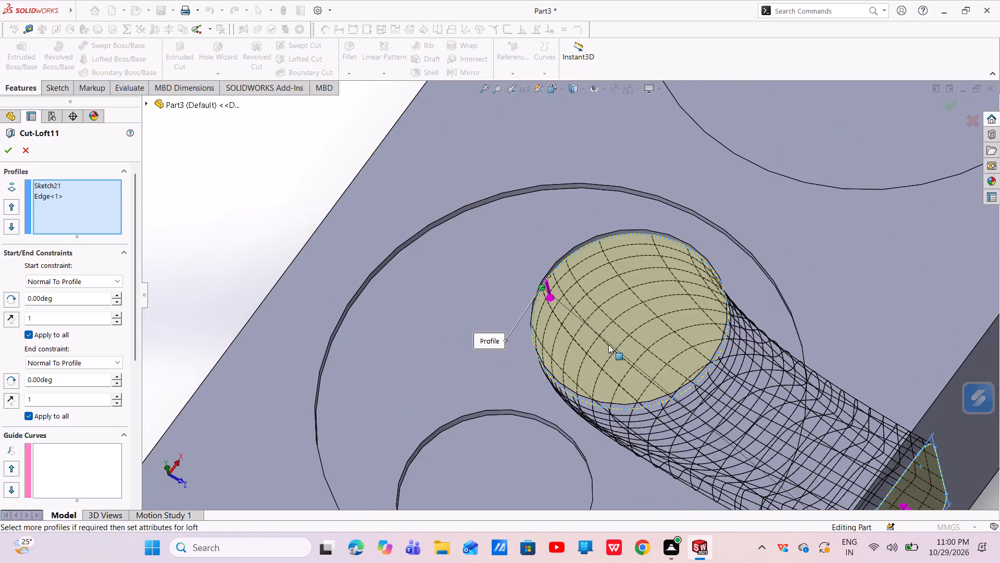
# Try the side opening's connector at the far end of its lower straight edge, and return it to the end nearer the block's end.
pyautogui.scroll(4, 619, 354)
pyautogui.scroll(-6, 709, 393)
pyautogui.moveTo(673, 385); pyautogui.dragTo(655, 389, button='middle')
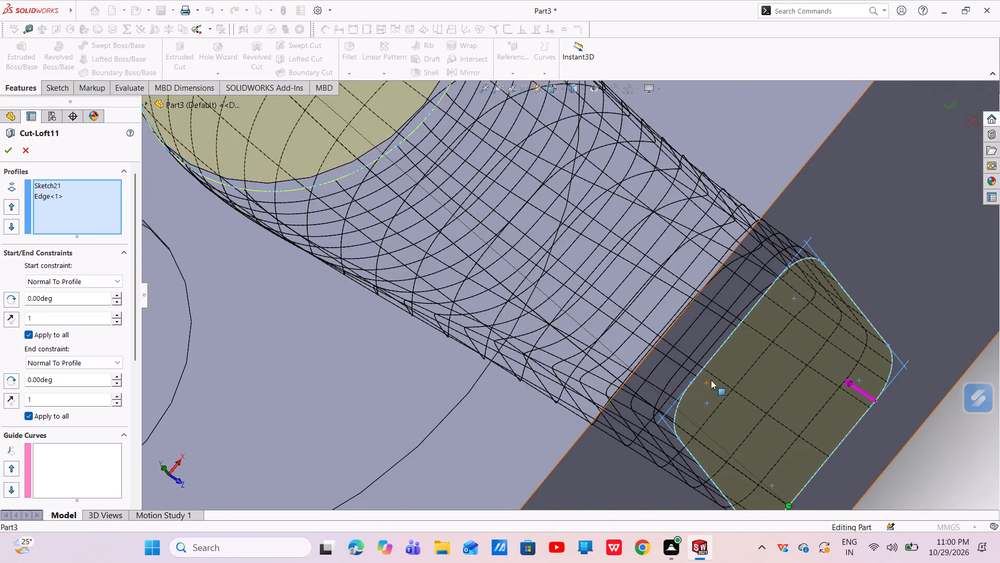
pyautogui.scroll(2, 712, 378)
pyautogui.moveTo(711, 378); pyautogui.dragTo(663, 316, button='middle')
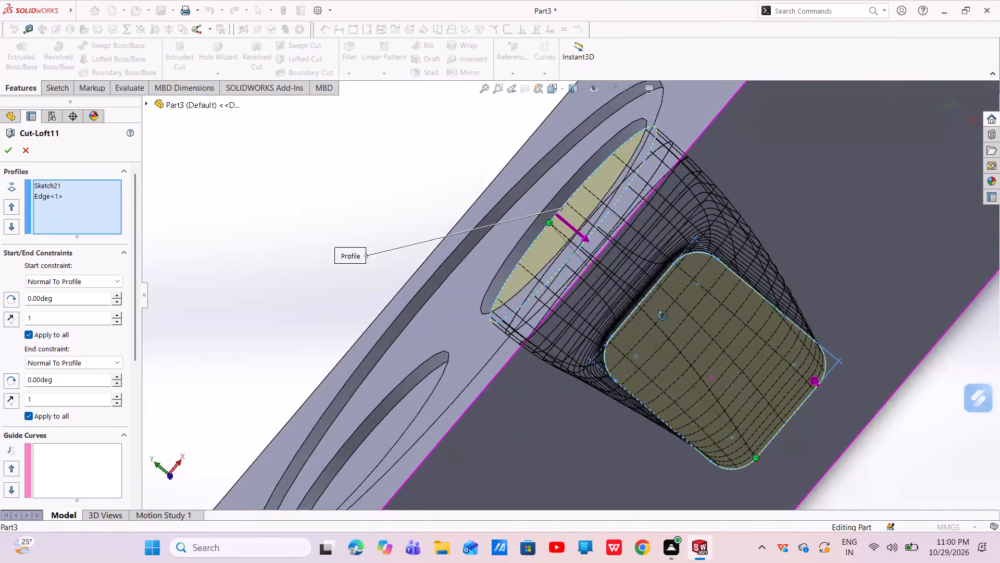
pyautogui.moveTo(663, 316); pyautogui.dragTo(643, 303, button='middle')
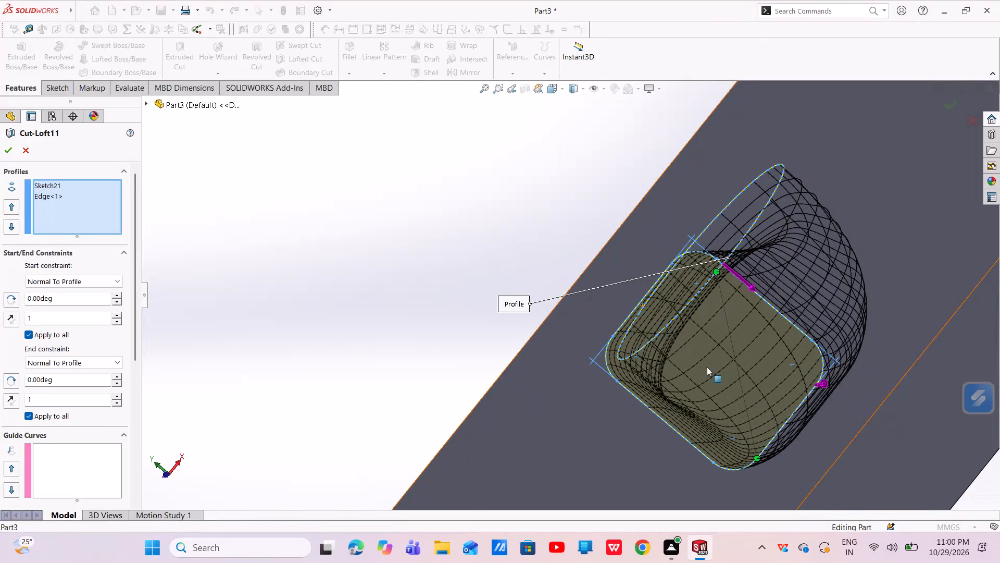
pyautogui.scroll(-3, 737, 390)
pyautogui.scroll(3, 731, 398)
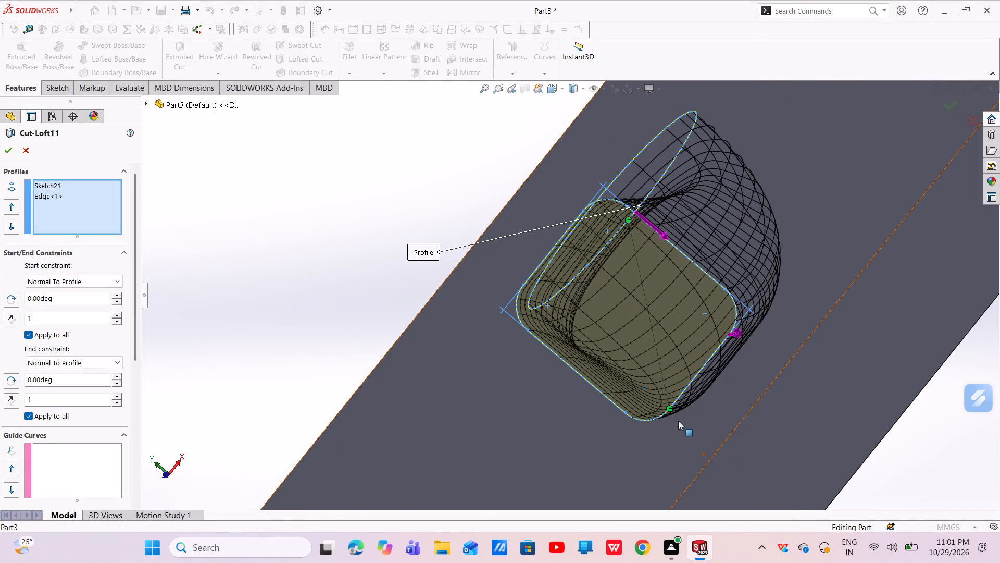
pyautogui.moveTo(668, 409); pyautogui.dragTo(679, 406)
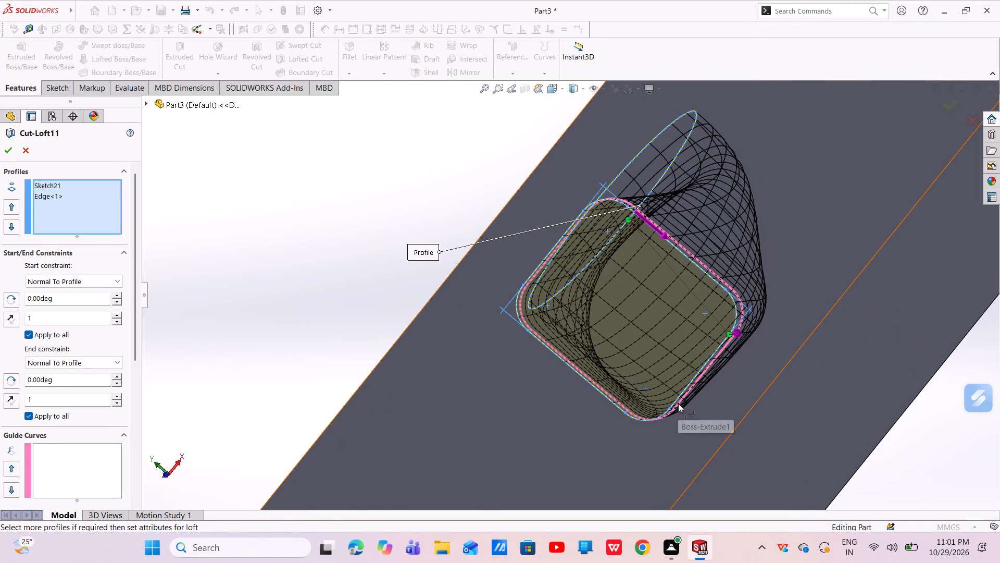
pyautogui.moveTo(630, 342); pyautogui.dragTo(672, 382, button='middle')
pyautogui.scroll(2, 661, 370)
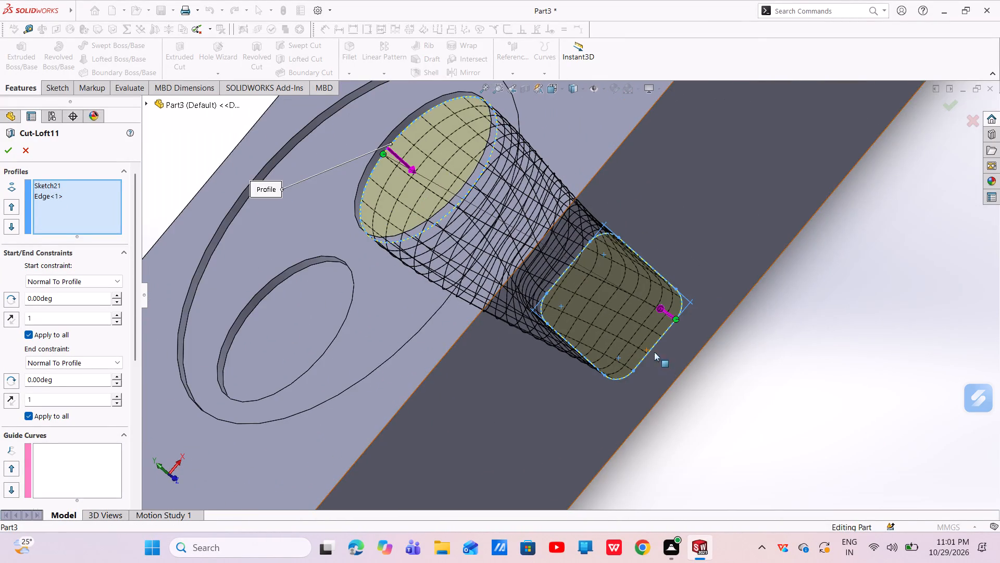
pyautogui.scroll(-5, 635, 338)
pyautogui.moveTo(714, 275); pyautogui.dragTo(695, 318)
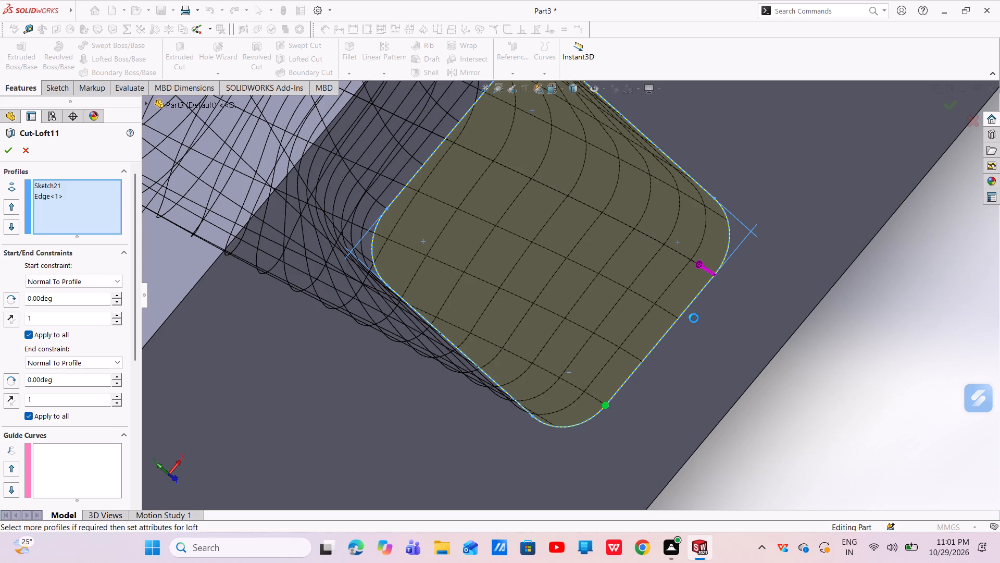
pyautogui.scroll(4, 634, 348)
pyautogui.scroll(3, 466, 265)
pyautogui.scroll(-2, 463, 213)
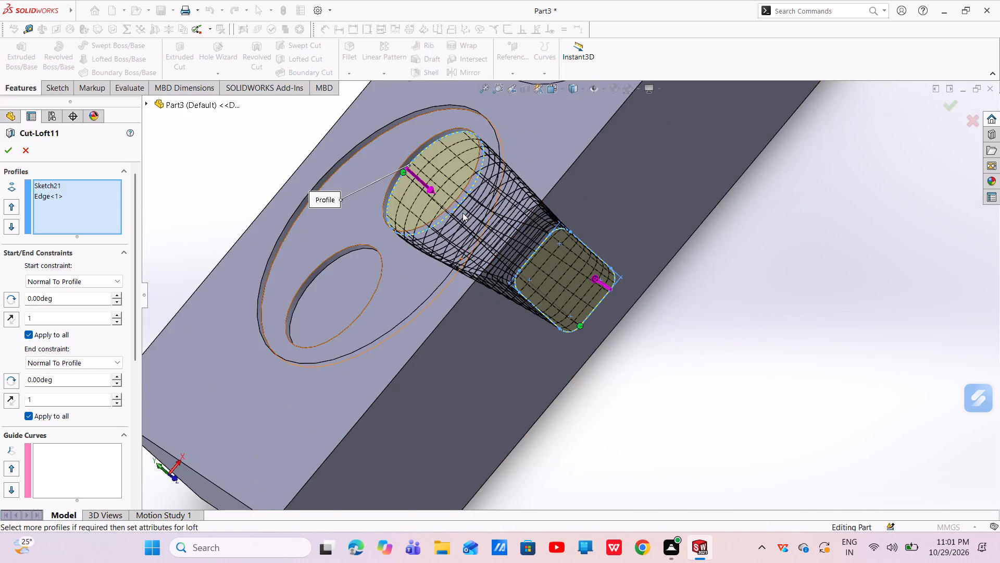
# Check the Cut-Loft11 preview mesh from the opposite side and apply the loft edit.
pyautogui.scroll(-4, 463, 213)
pyautogui.scroll(4, 481, 236)
pyautogui.moveTo(603, 309); pyautogui.dragTo(566, 315, button='middle')
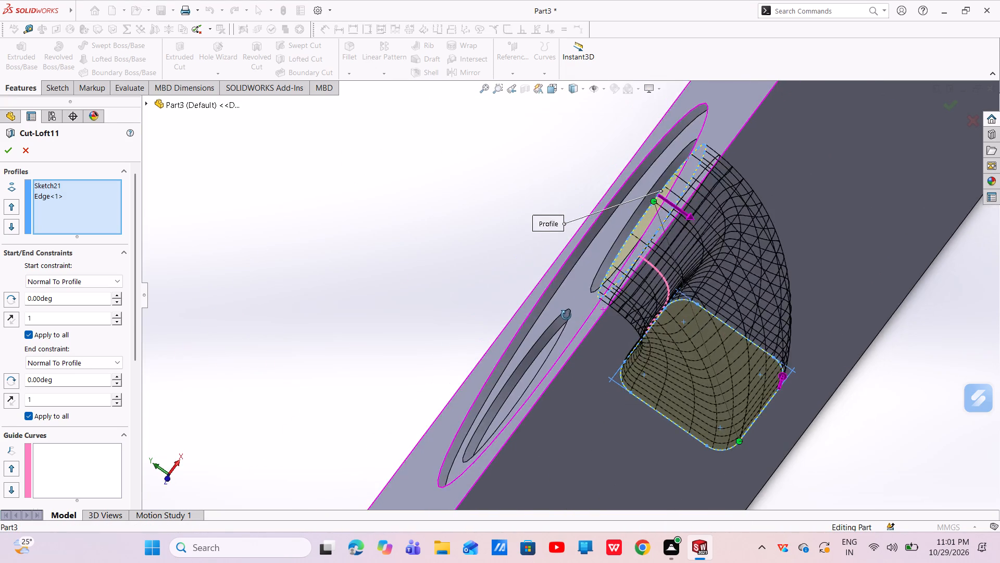
pyautogui.moveTo(566, 315); pyautogui.dragTo(483, 332, button='middle')
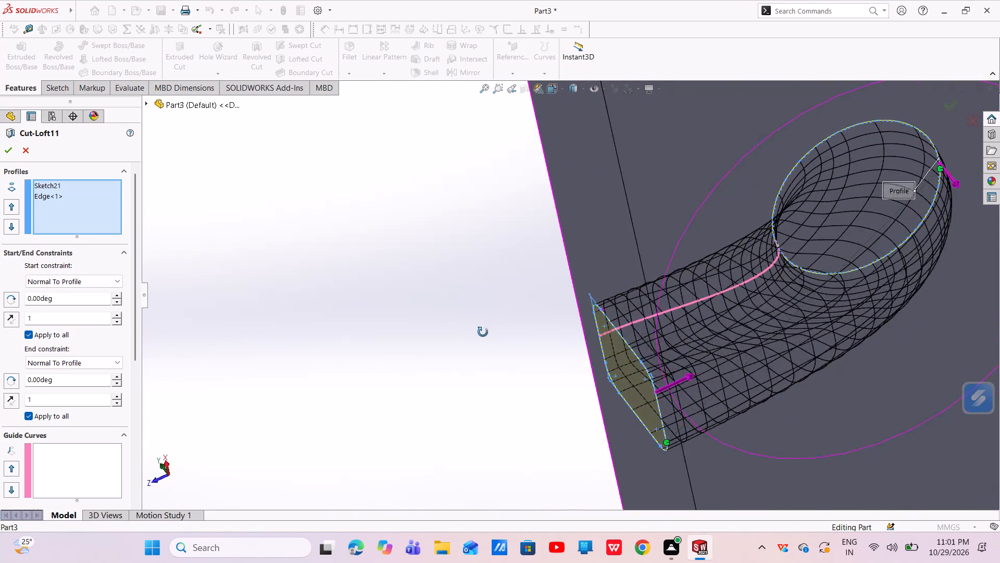
pyautogui.moveTo(483, 332); pyautogui.dragTo(489, 314, button='middle')
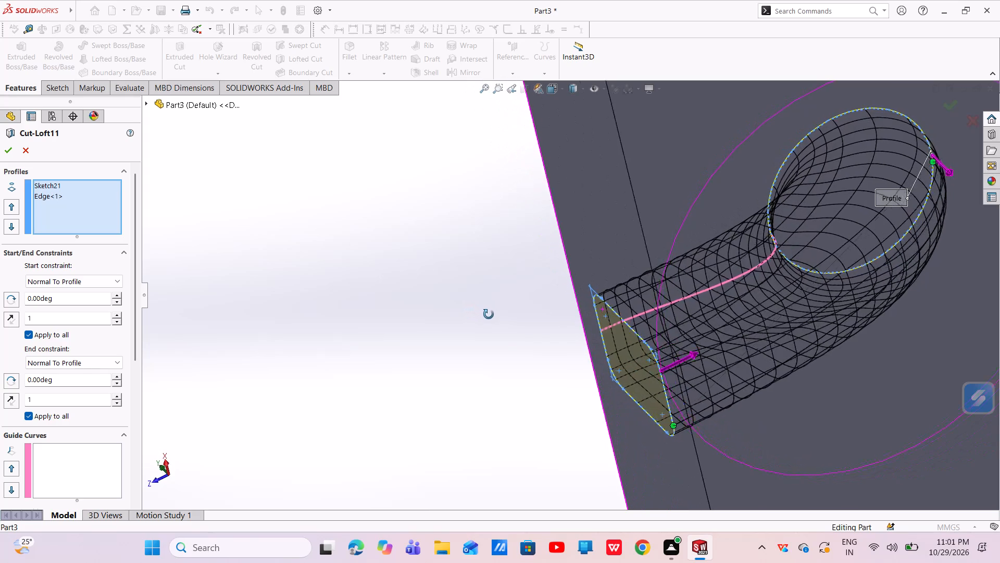
pyautogui.moveTo(489, 314); pyautogui.dragTo(491, 316, button='middle')
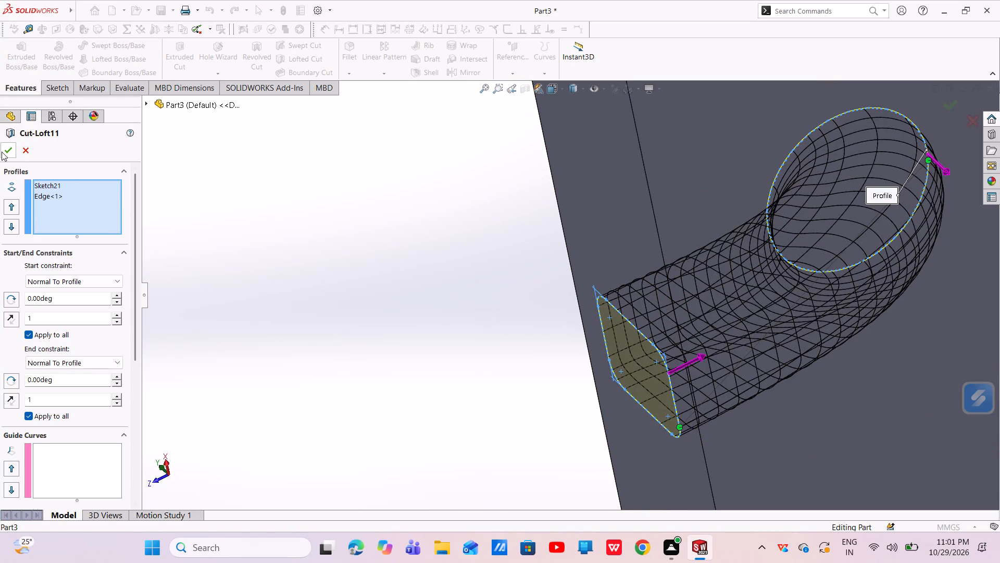
pyautogui.click(2, 152)
# Examine the rebuilt Cut-Loft11 surface through the round pocket and the rounded side opening from several angles for creases or twisting.
pyautogui.scroll(2, 711, 292)
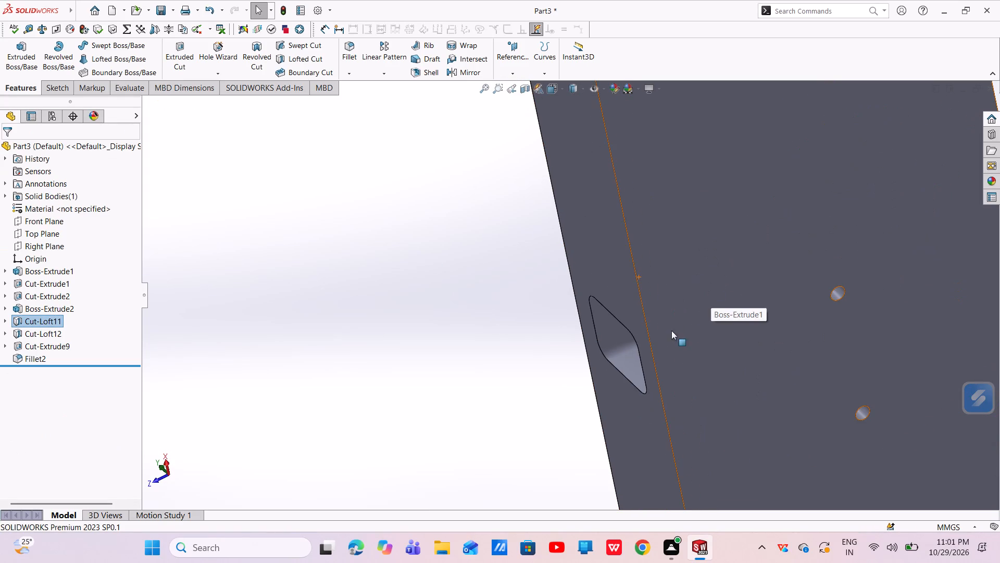
pyautogui.moveTo(671, 331); pyautogui.dragTo(714, 365, button='middle')
pyautogui.scroll(1, 714, 366)
pyautogui.scroll(2, 608, 343)
pyautogui.scroll(-1, 590, 317)
pyautogui.moveTo(590, 317); pyautogui.dragTo(630, 264, button='middle')
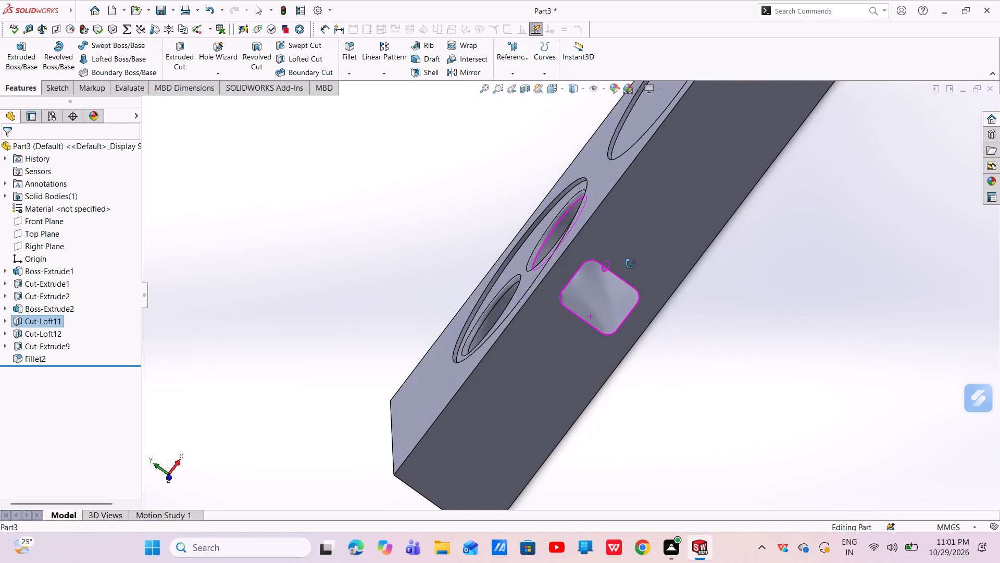
pyautogui.moveTo(630, 264); pyautogui.dragTo(620, 250, button='middle')
pyautogui.scroll(-5, 602, 295)
pyautogui.scroll(3, 601, 296)
pyautogui.moveTo(601, 296); pyautogui.dragTo(740, 479, button='middle')
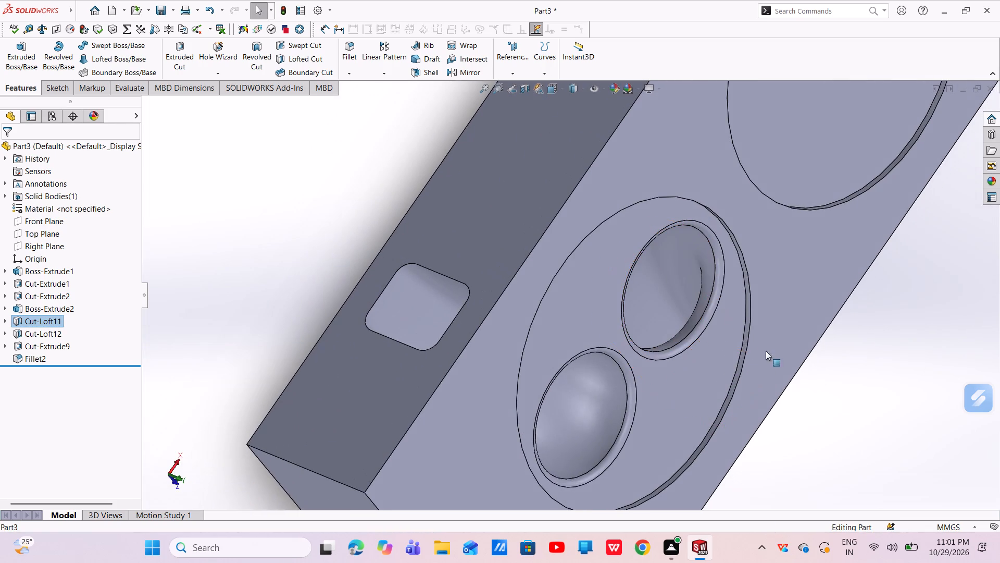
pyautogui.scroll(-4, 682, 323)
pyautogui.moveTo(628, 304); pyautogui.dragTo(572, 302, button='middle')
pyautogui.scroll(1, 374, 305)
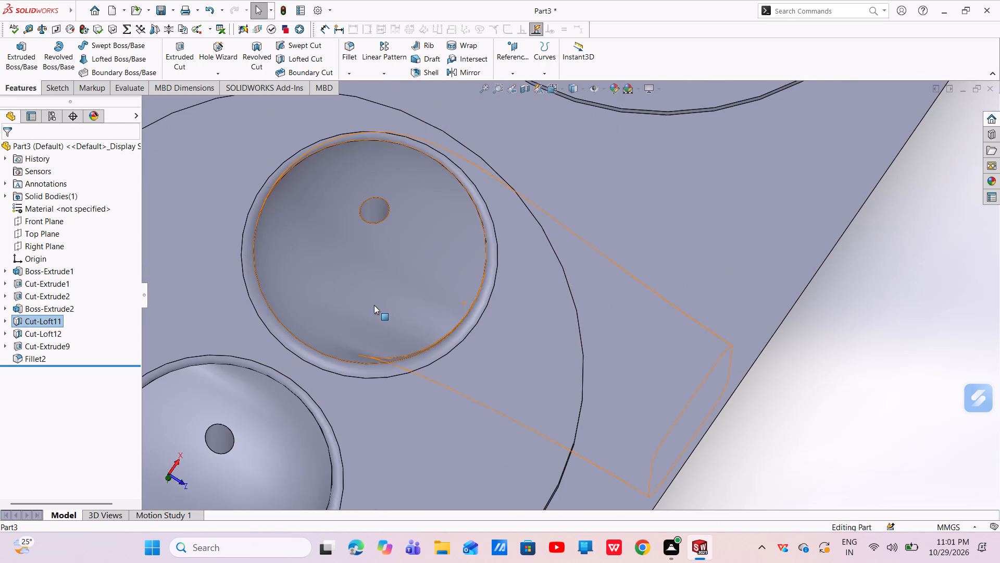
pyautogui.moveTo(367, 313); pyautogui.dragTo(380, 423, button='middle')
pyautogui.scroll(3, 394, 400)
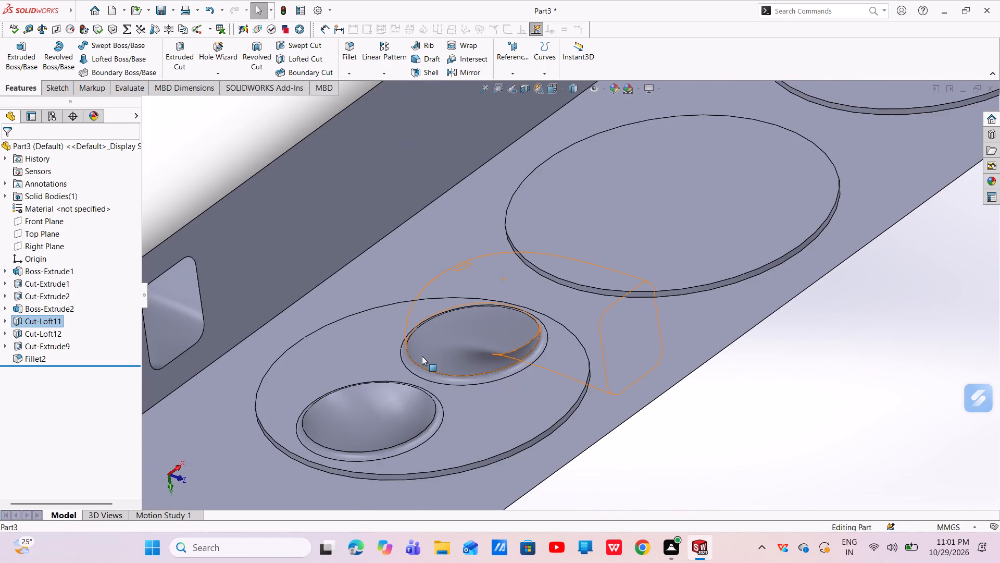
pyautogui.moveTo(423, 353); pyautogui.dragTo(422, 299, button='middle')
pyautogui.scroll(1, 423, 353)
pyautogui.moveTo(481, 320); pyautogui.dragTo(468, 301, button='middle')
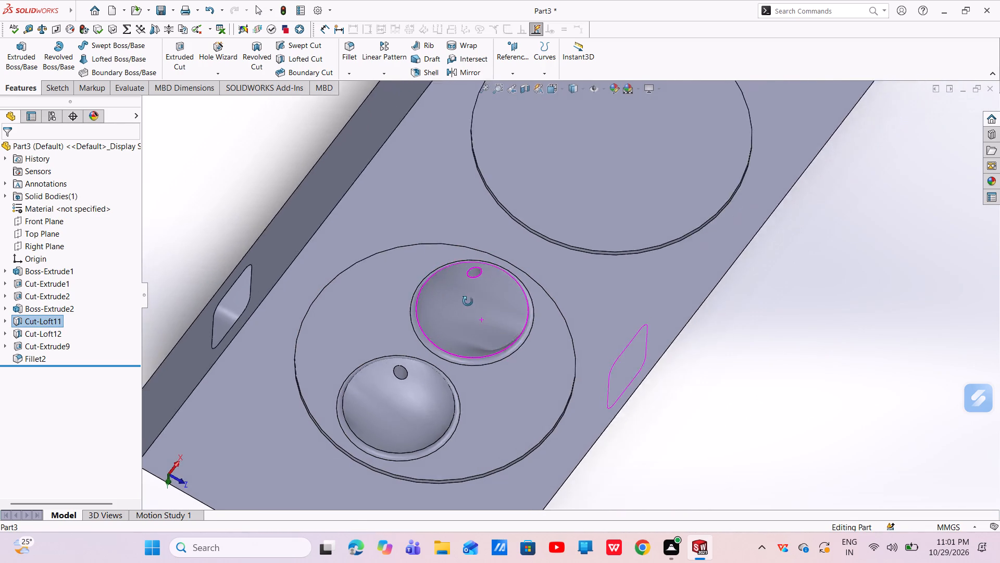
pyautogui.moveTo(468, 301); pyautogui.dragTo(454, 197, button='middle')
pyautogui.moveTo(466, 253); pyautogui.dragTo(425, 225, button='middle')
pyautogui.moveTo(410, 228); pyautogui.dragTo(402, 223, button='middle')
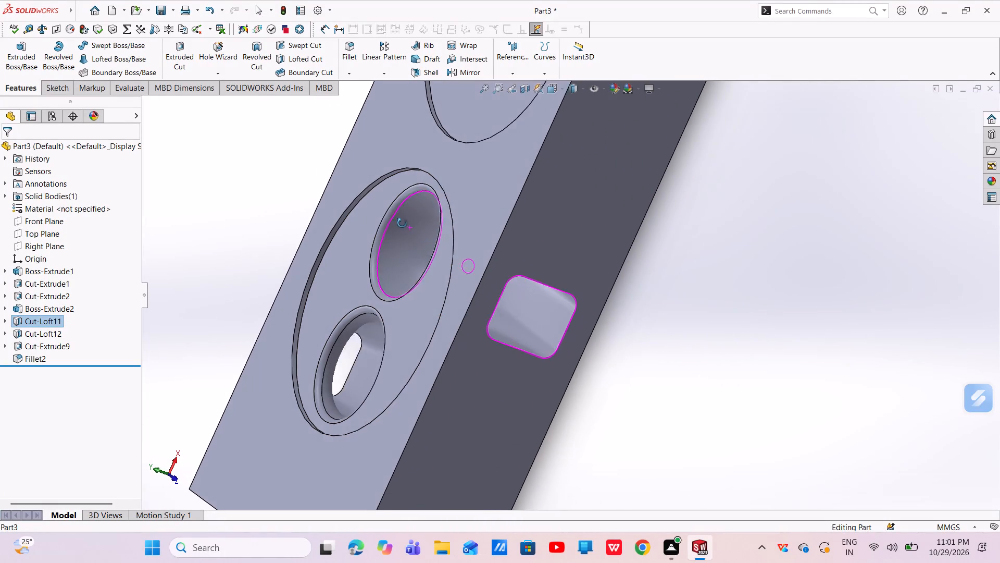
pyautogui.moveTo(402, 223); pyautogui.dragTo(396, 201, button='middle')
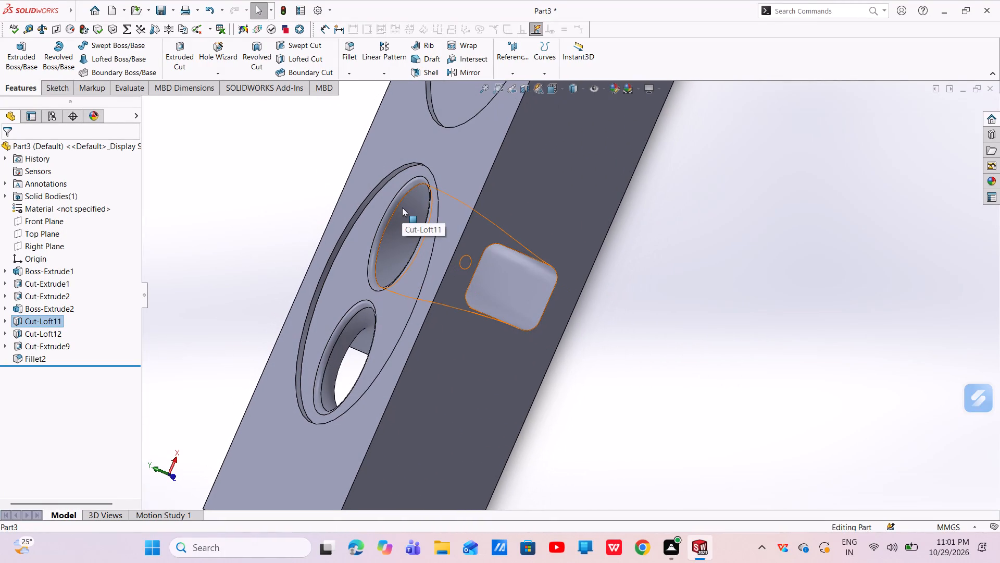
pyautogui.scroll(-4, 402, 207)
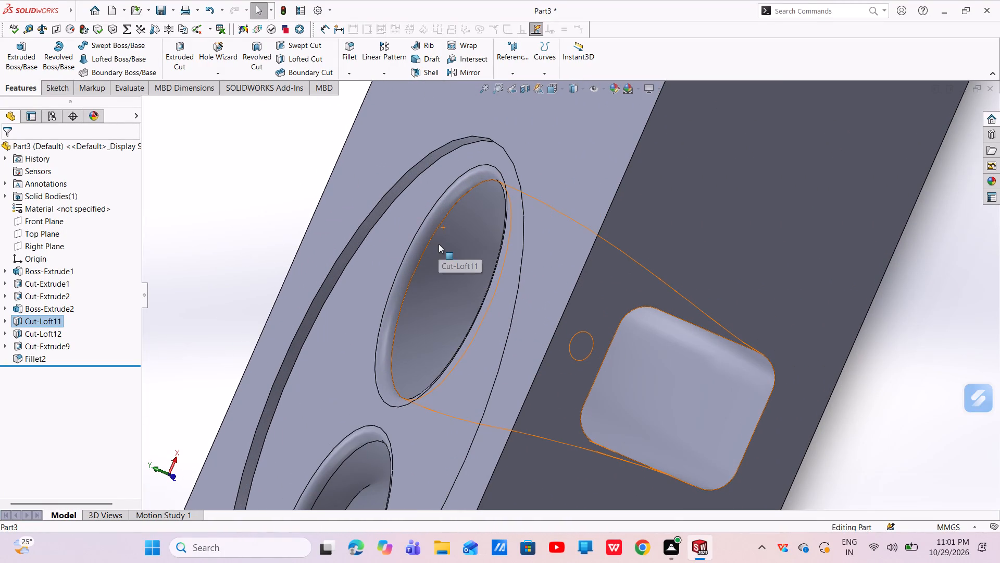
# Examine Cut-Loft12 through its round pocket and rounded side opening from several angles to judge how smoothly the surface blends.
pyautogui.scroll(3, 473, 266)
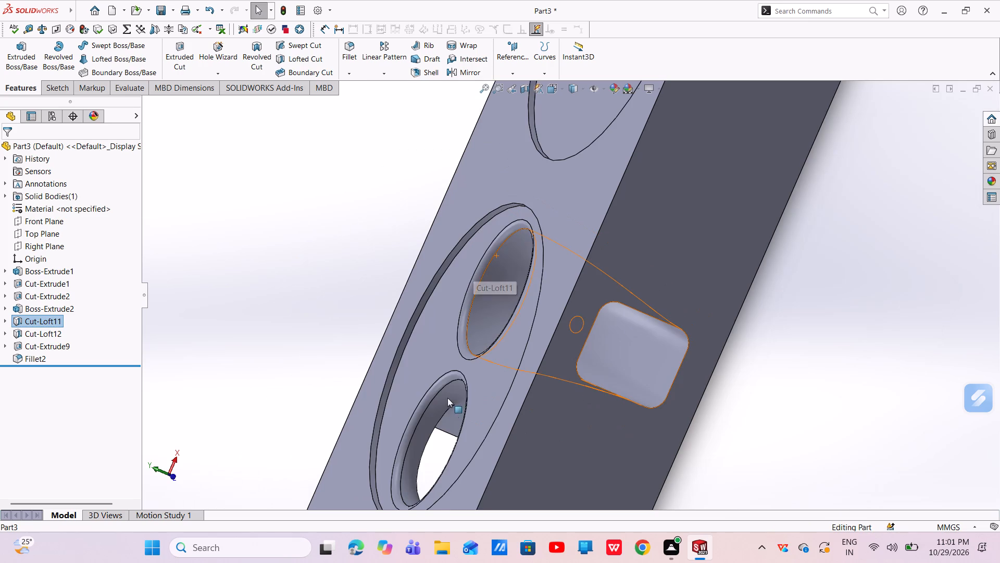
pyautogui.scroll(3, 441, 422)
pyautogui.scroll(1, 498, 372)
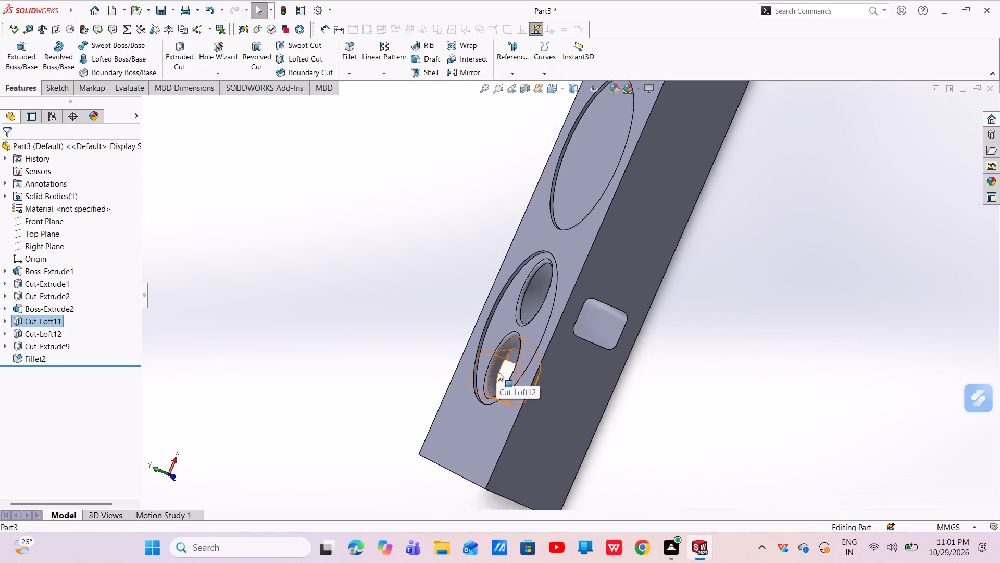
pyautogui.scroll(2, 498, 372)
pyautogui.moveTo(510, 361); pyautogui.dragTo(565, 392, button='middle')
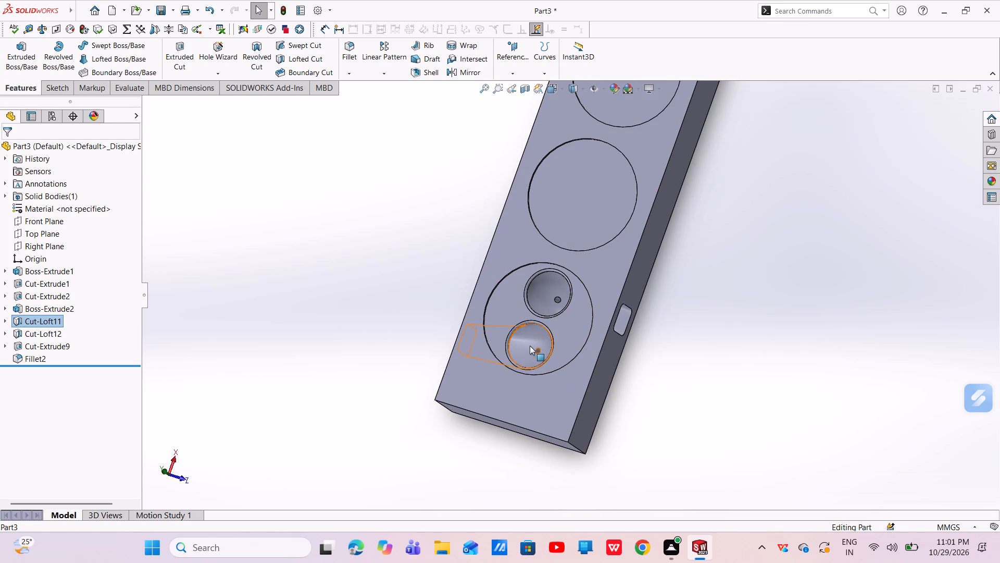
pyautogui.moveTo(530, 346); pyautogui.dragTo(629, 349, button='middle')
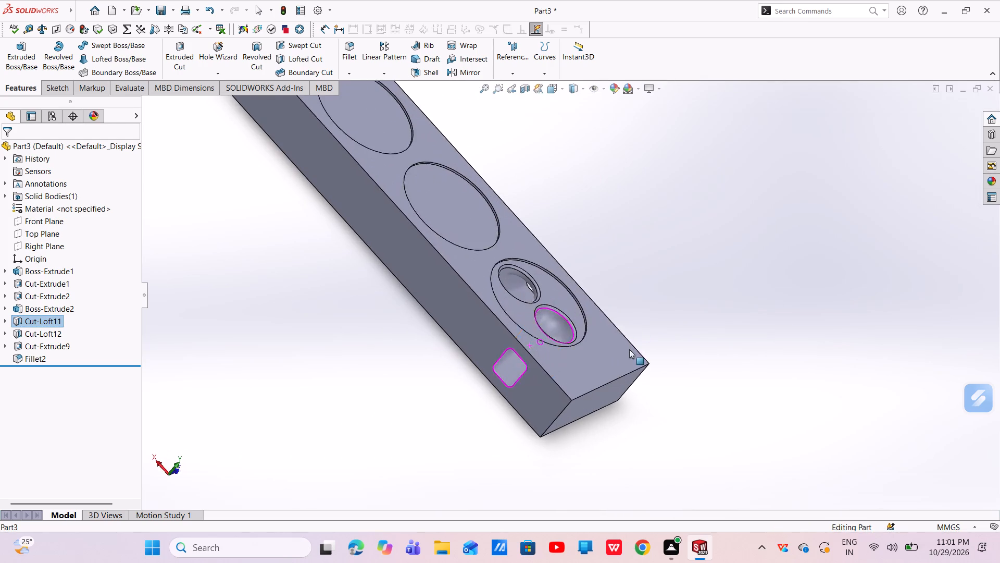
pyautogui.scroll(-5, 547, 322)
pyautogui.moveTo(571, 335); pyautogui.dragTo(610, 312, button='middle')
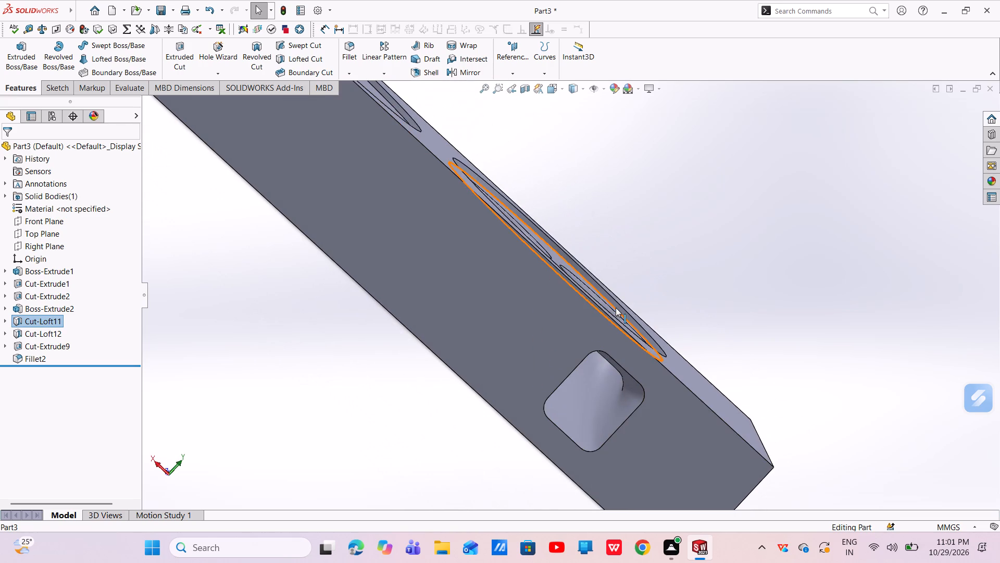
pyautogui.scroll(-2, 615, 308)
pyautogui.moveTo(622, 327); pyautogui.dragTo(593, 330, button='middle')
pyautogui.scroll(-1, 621, 327)
pyautogui.scroll(3, 605, 357)
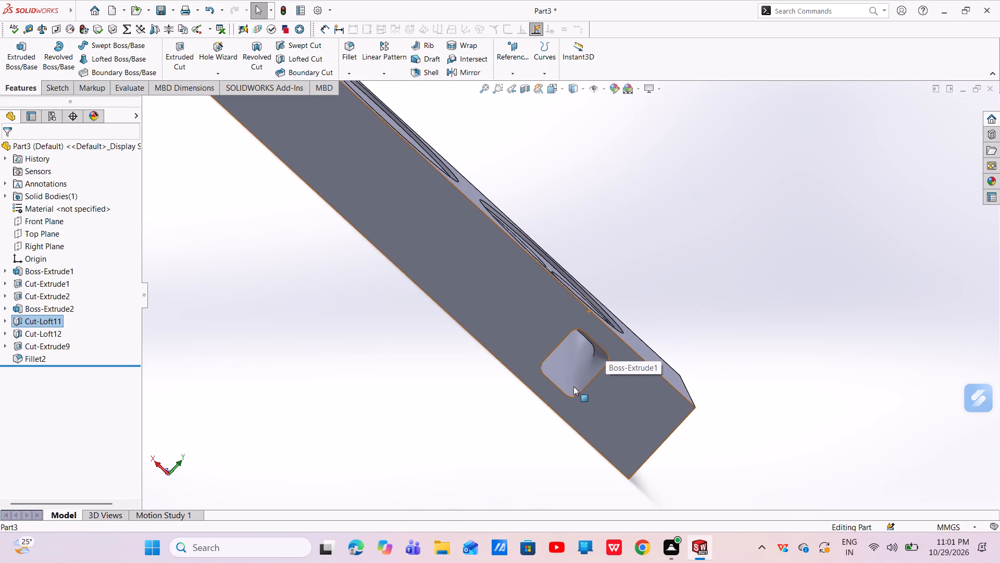
pyautogui.click(570, 369)
pyautogui.moveTo(569, 362); pyautogui.dragTo(559, 357, button='middle')
pyautogui.scroll(-1, 565, 362)
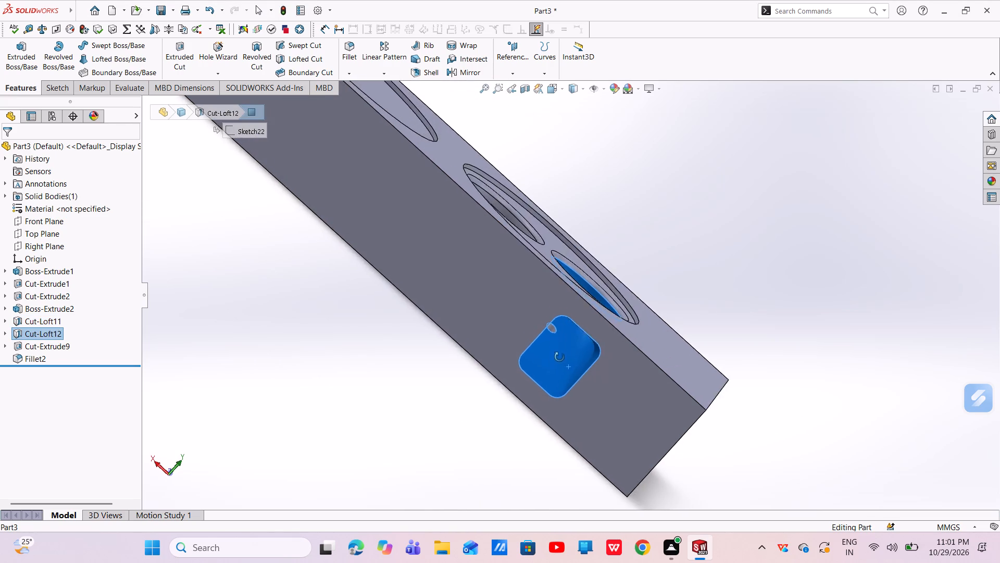
pyautogui.moveTo(559, 357); pyautogui.dragTo(562, 337, button='middle')
pyautogui.moveTo(573, 329); pyautogui.dragTo(571, 331, button='middle')
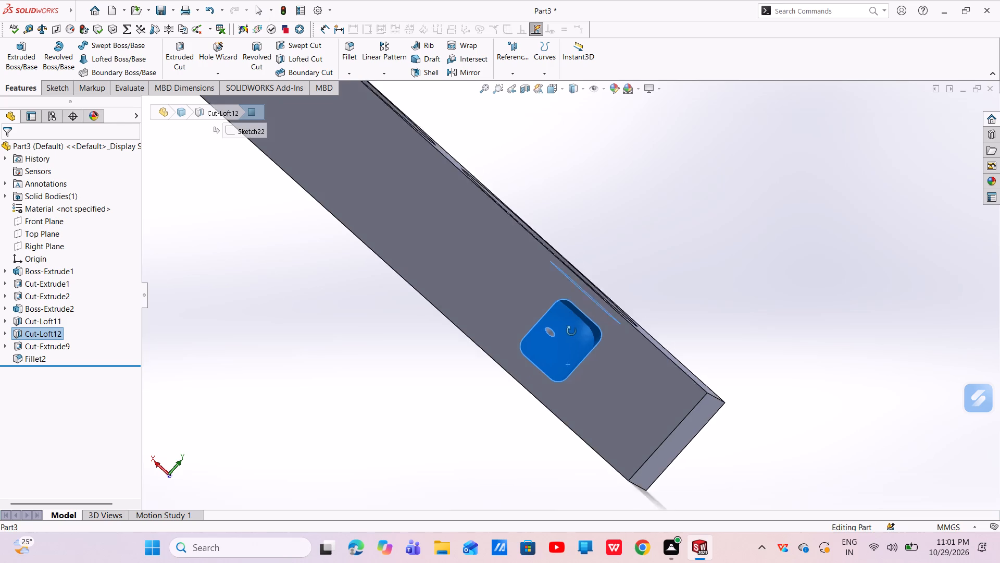
pyautogui.moveTo(571, 331); pyautogui.dragTo(564, 339, button='middle')
pyautogui.scroll(-1, 561, 358)
pyautogui.moveTo(561, 358); pyautogui.dragTo(554, 377, button='middle')
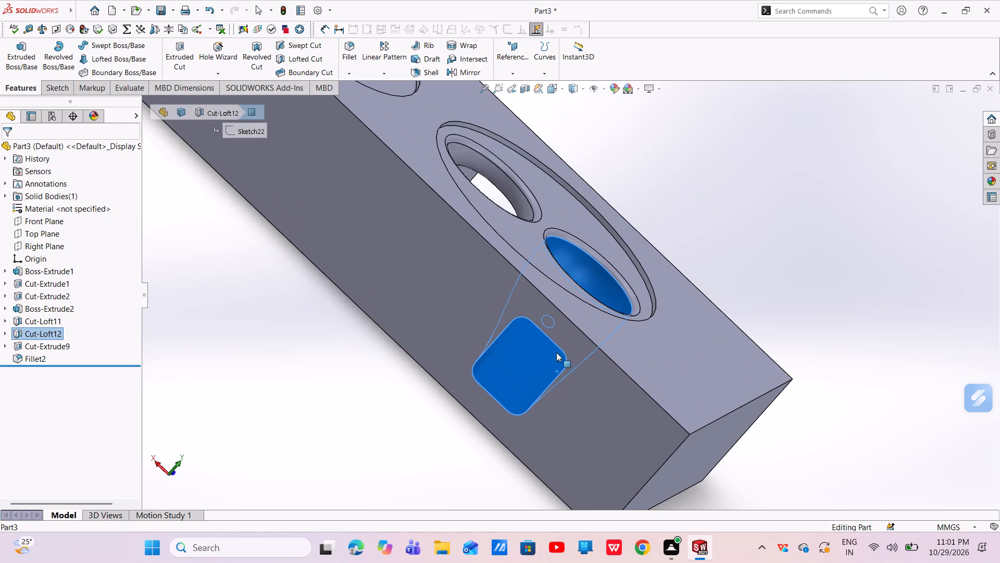
pyautogui.press('Escape')
pyautogui.press('Escape')
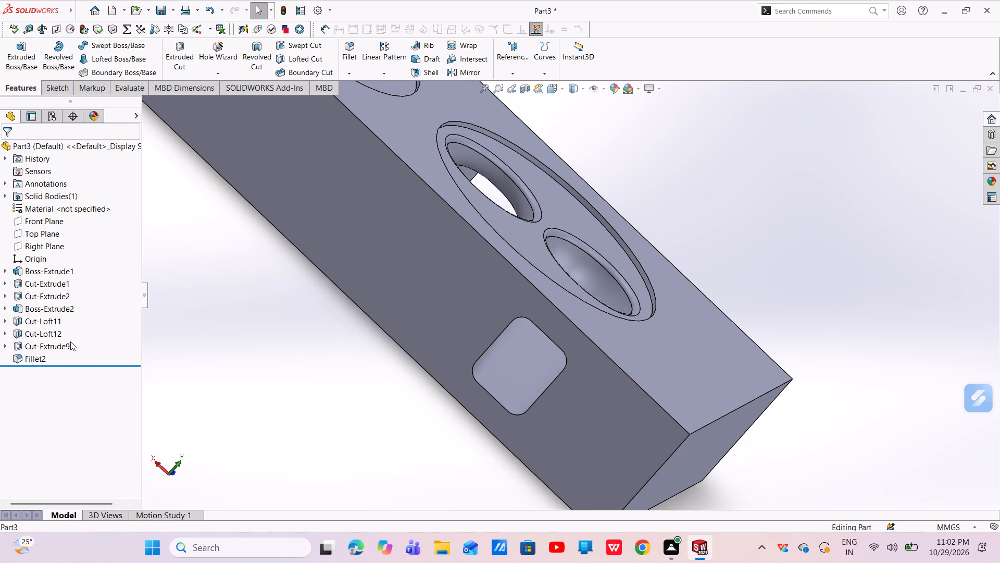
pyautogui.click(45, 335)
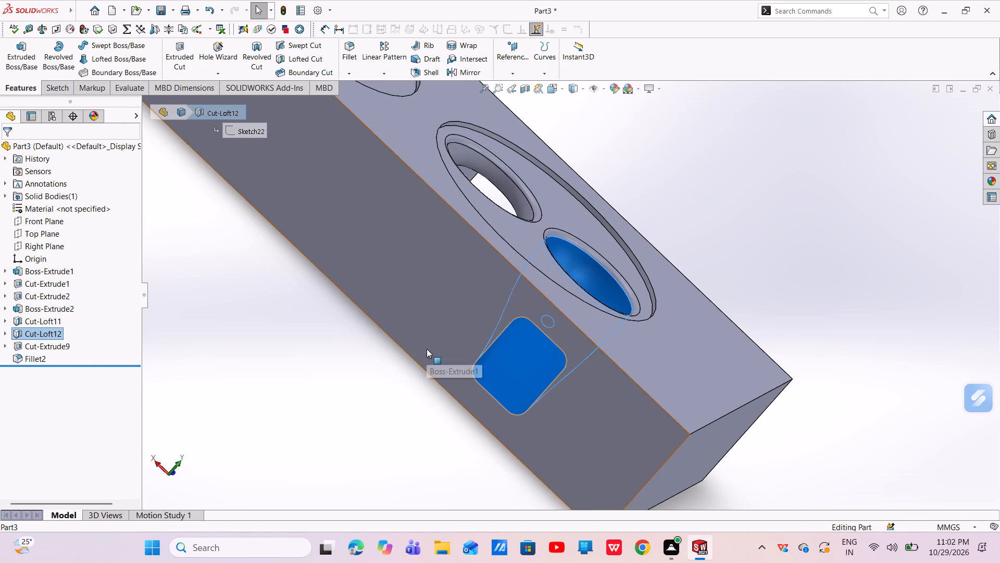
pyautogui.press('Escape')
# Open Cut-Loft12 for editing and try its side-opening connector on either side of the rounded-corner end of the lower straight edge.
pyautogui.scroll(-4, 539, 338)
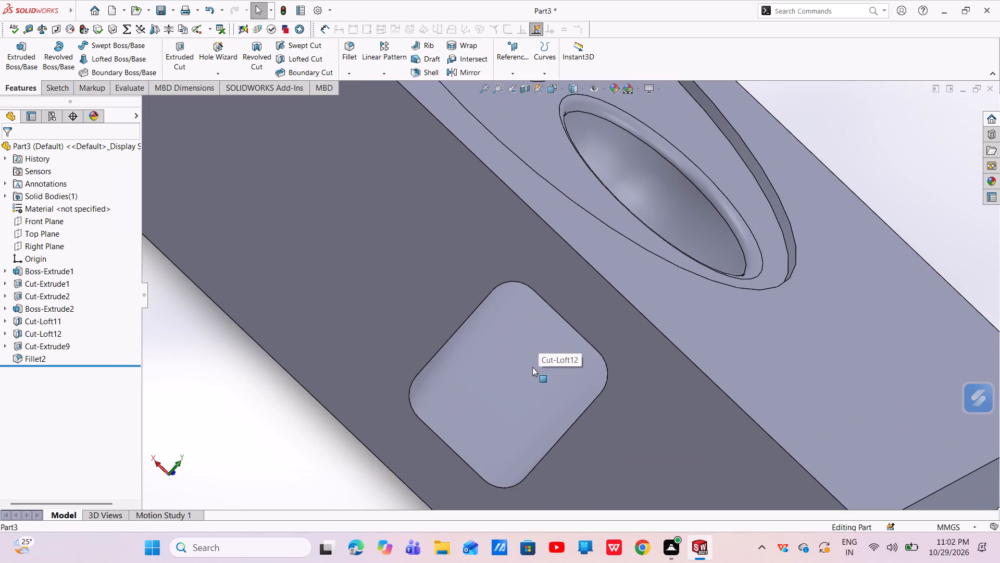
pyautogui.click(532, 367)
pyautogui.click(565, 318)
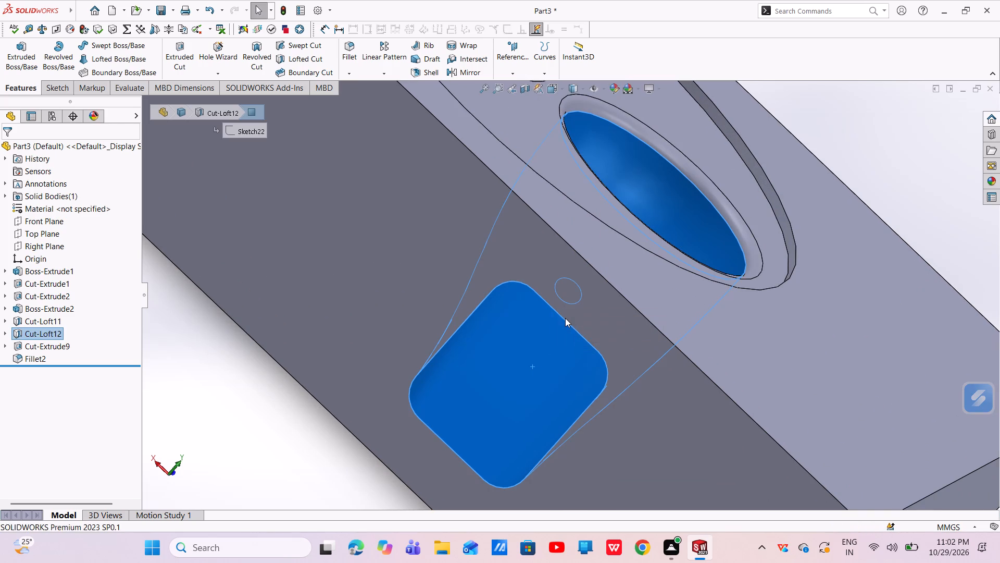
pyautogui.moveTo(578, 332); pyautogui.dragTo(545, 336, button='middle')
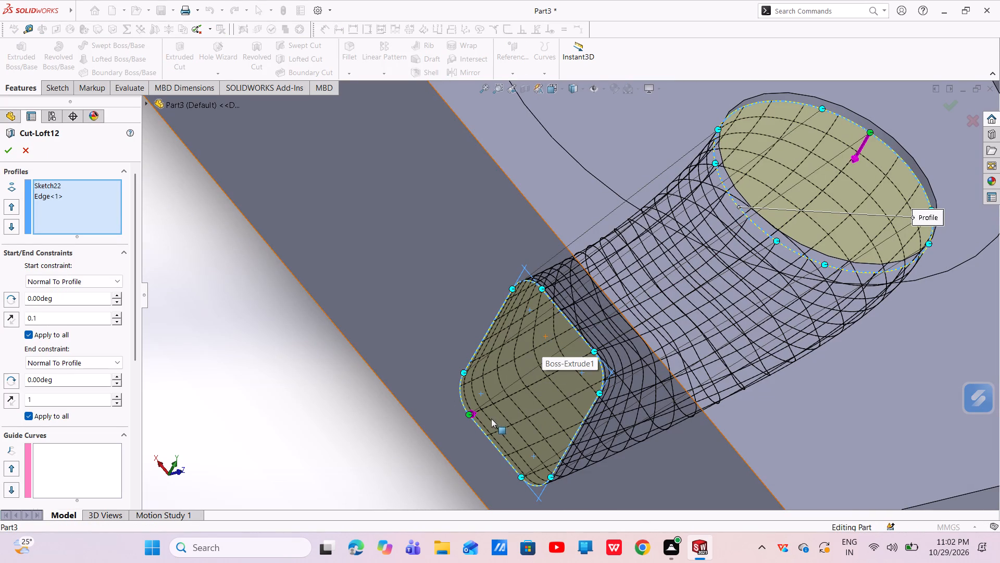
pyautogui.moveTo(470, 417); pyautogui.dragTo(454, 399)
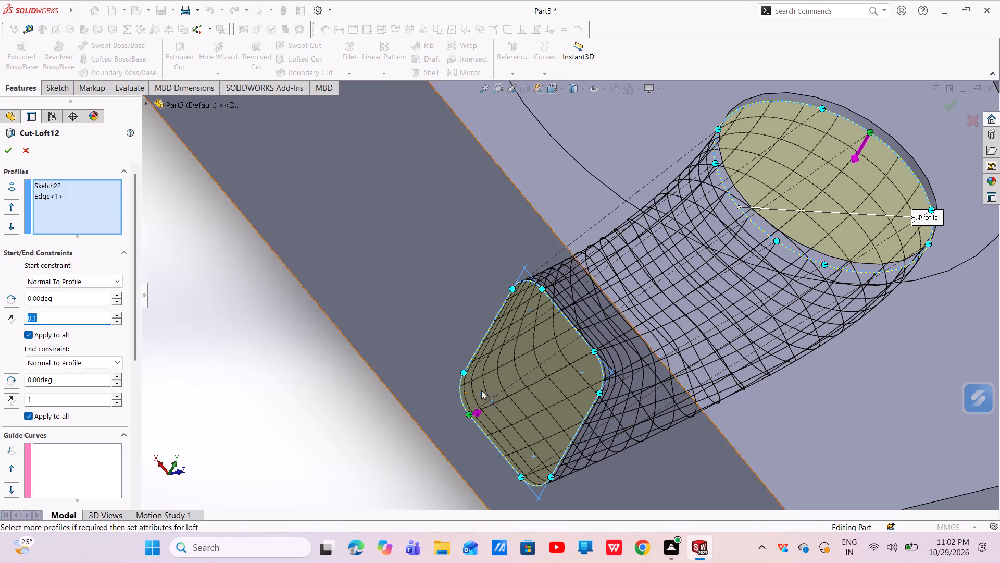
pyautogui.moveTo(467, 414); pyautogui.dragTo(456, 400)
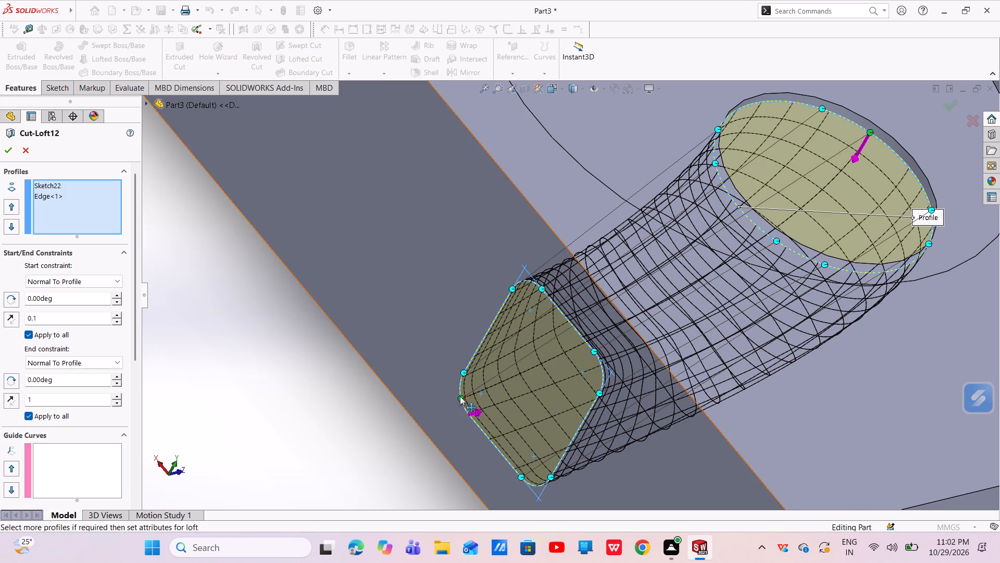
pyautogui.moveTo(460, 396); pyautogui.dragTo(468, 411)
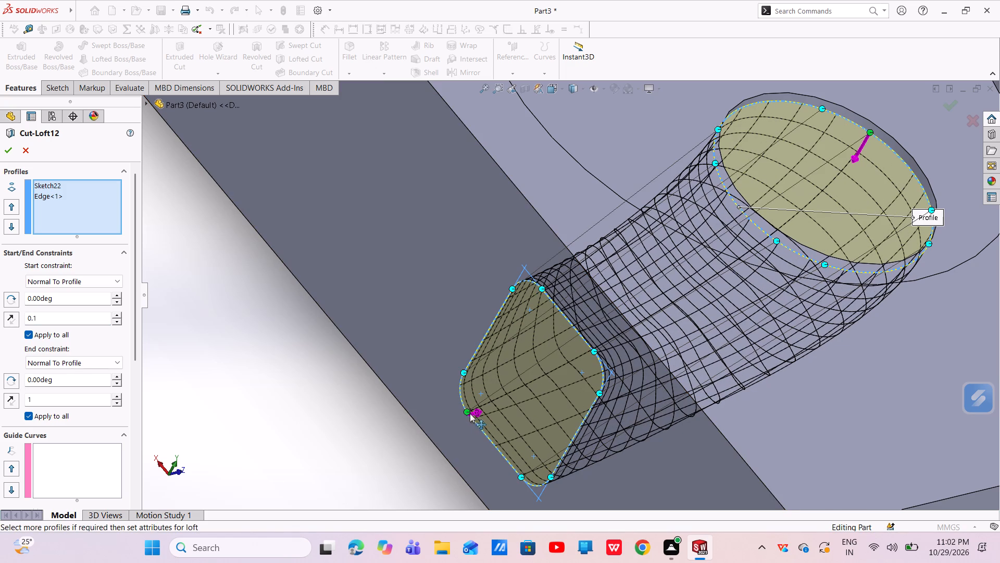
pyautogui.moveTo(467, 412); pyautogui.dragTo(492, 439)
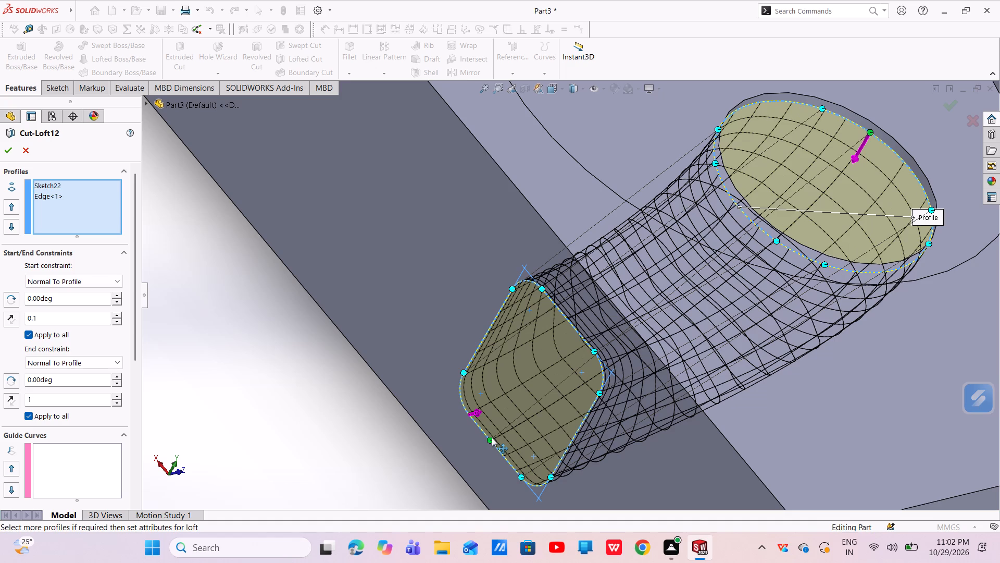
pyautogui.moveTo(487, 440); pyautogui.dragTo(469, 421)
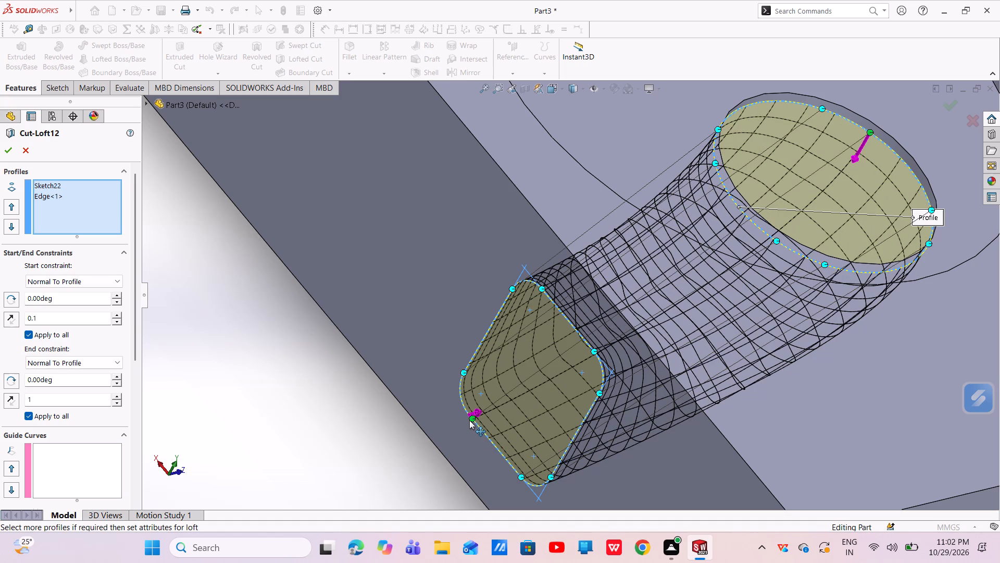
# Try the side opening's connector around the rounded corner onto the adjoining straight edge, and return it to the lower edge's corner end.
pyautogui.moveTo(469, 419); pyautogui.dragTo(445, 386)
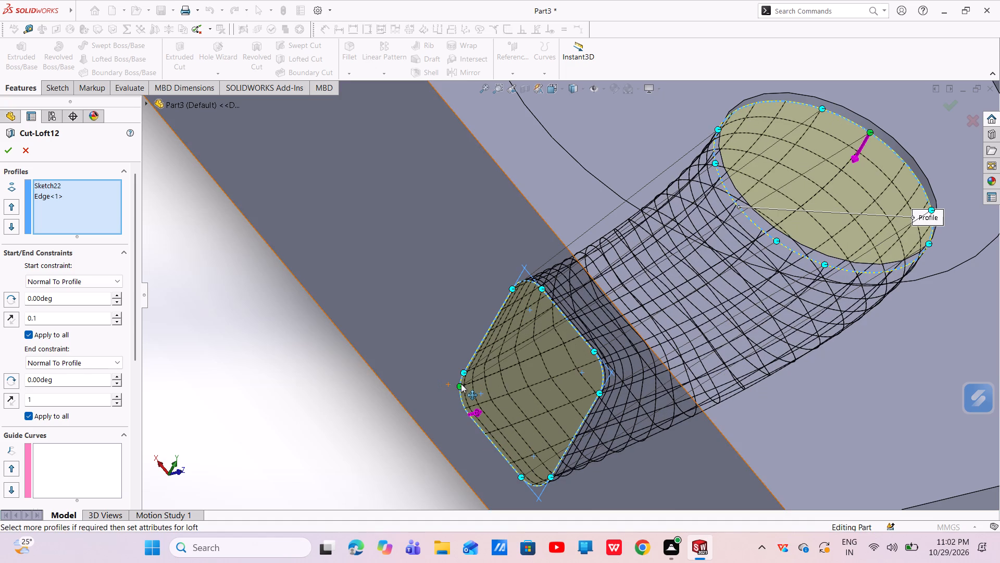
pyautogui.moveTo(461, 384); pyautogui.dragTo(465, 336)
pyautogui.moveTo(539, 368); pyautogui.dragTo(578, 313, button='middle')
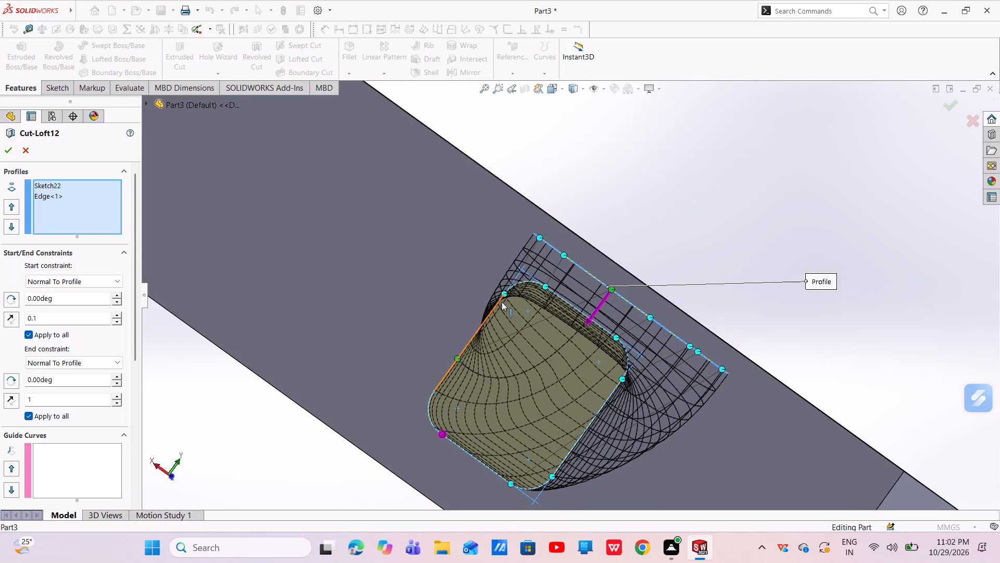
pyautogui.moveTo(457, 359); pyautogui.dragTo(446, 381)
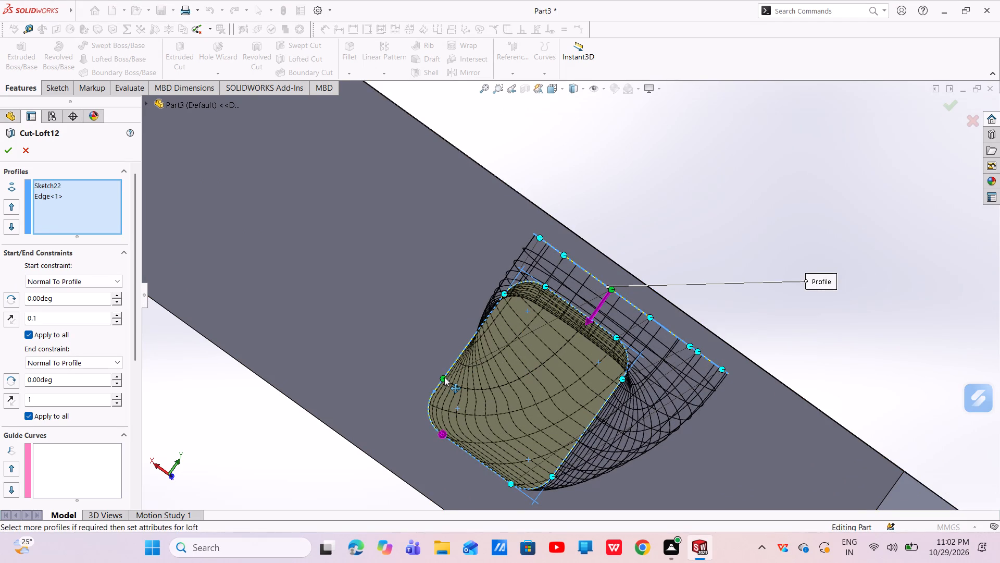
pyautogui.moveTo(444, 377); pyautogui.dragTo(435, 399)
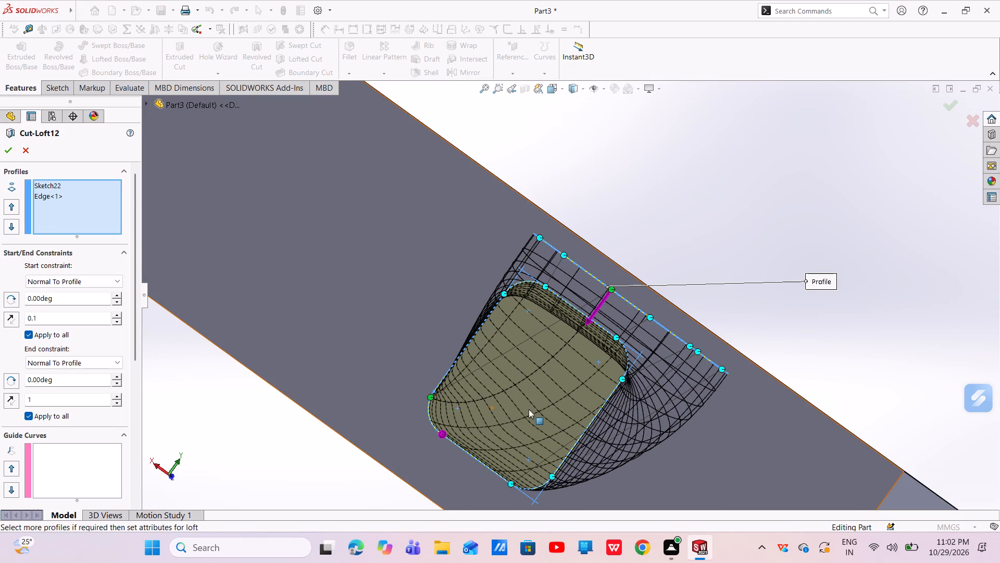
pyautogui.moveTo(526, 409); pyautogui.dragTo(489, 433, button='middle')
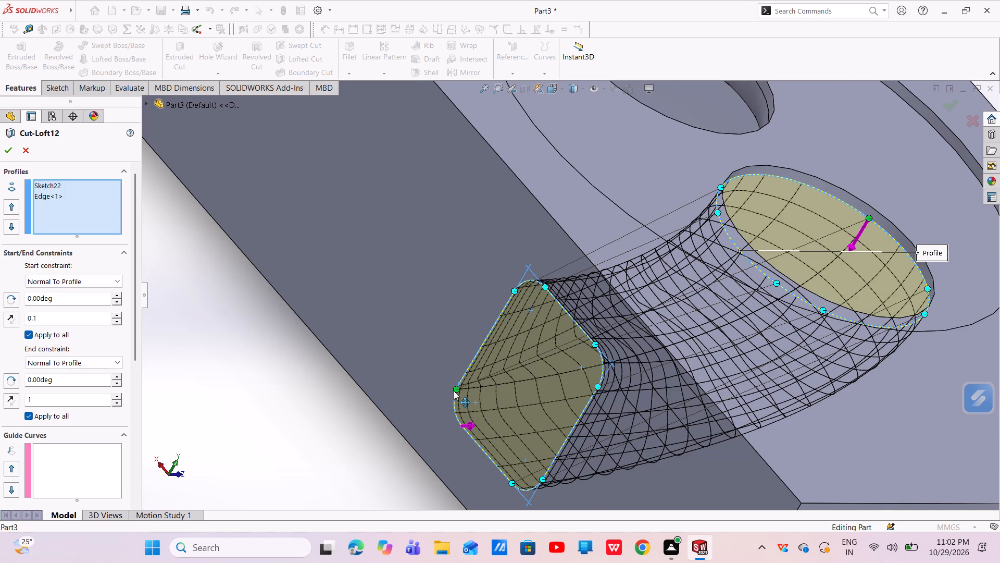
pyautogui.moveTo(454, 391); pyautogui.dragTo(454, 410)
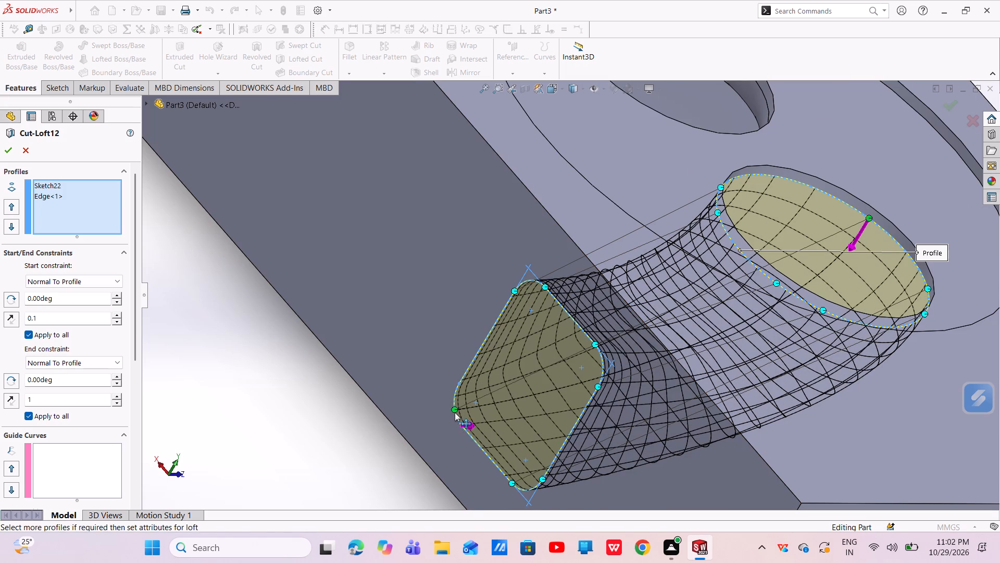
pyautogui.moveTo(454, 411); pyautogui.dragTo(460, 428)
# Check the Cut-Loft12 preview mesh from several angles and apply the loft edit.
pyautogui.scroll(-1, 511, 412)
pyautogui.moveTo(511, 412); pyautogui.dragTo(530, 425, button='middle')
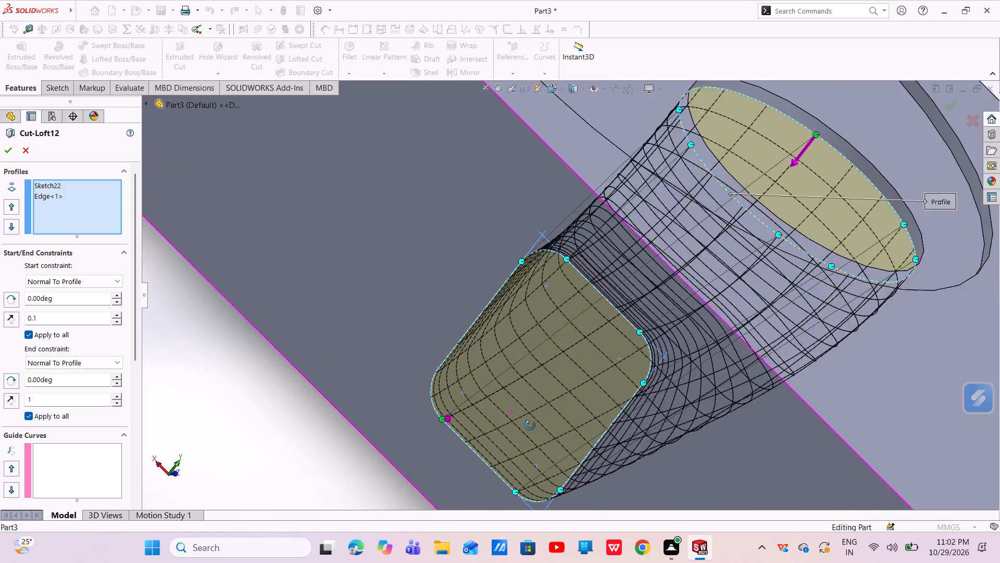
pyautogui.moveTo(530, 425); pyautogui.dragTo(542, 370, button='middle')
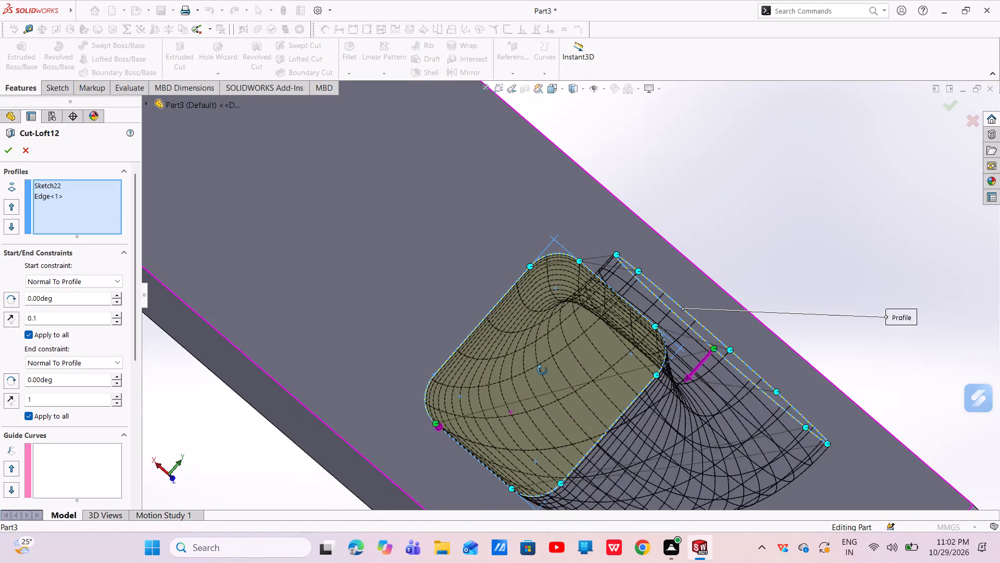
pyautogui.moveTo(542, 370); pyautogui.dragTo(549, 389, button='middle')
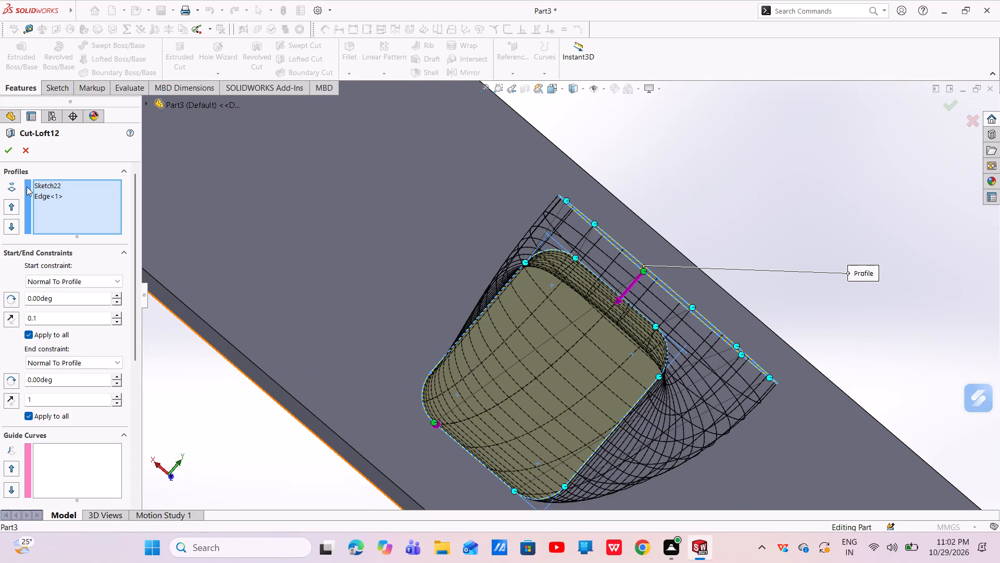
pyautogui.click(5, 149)
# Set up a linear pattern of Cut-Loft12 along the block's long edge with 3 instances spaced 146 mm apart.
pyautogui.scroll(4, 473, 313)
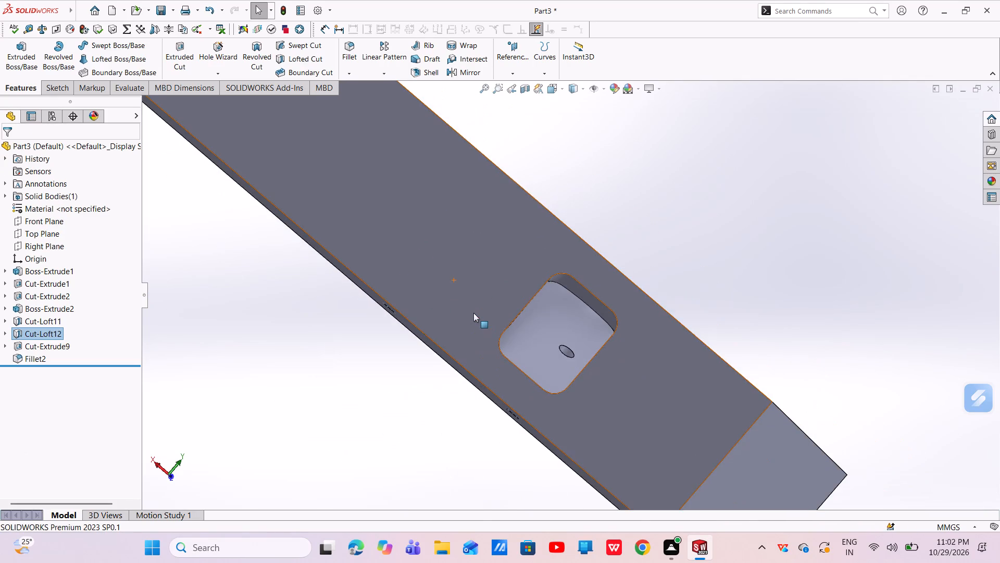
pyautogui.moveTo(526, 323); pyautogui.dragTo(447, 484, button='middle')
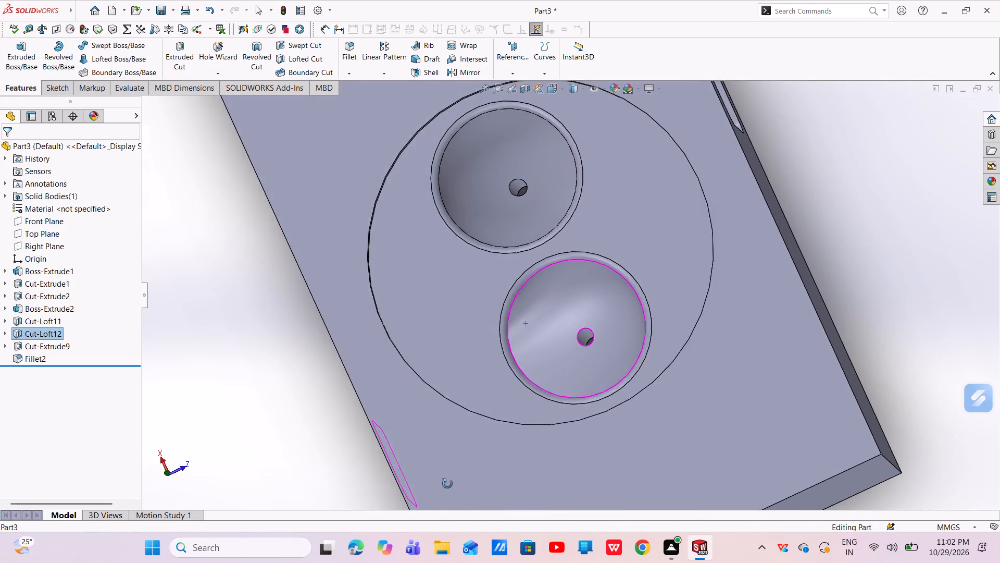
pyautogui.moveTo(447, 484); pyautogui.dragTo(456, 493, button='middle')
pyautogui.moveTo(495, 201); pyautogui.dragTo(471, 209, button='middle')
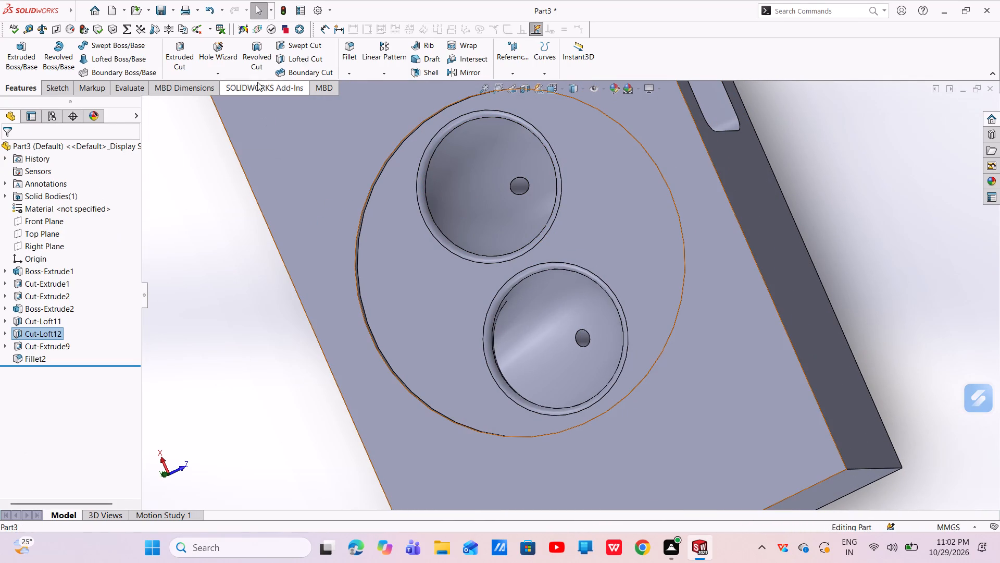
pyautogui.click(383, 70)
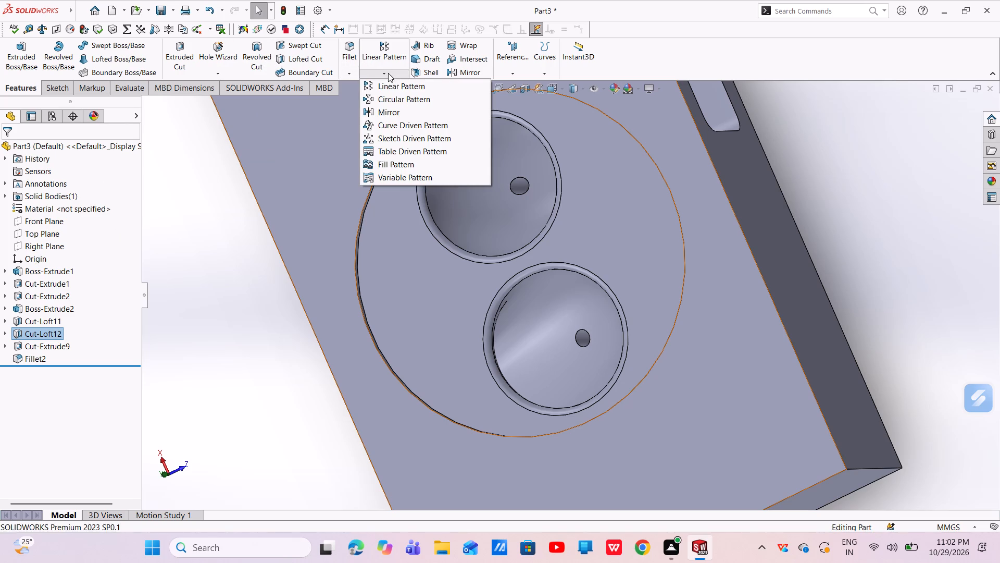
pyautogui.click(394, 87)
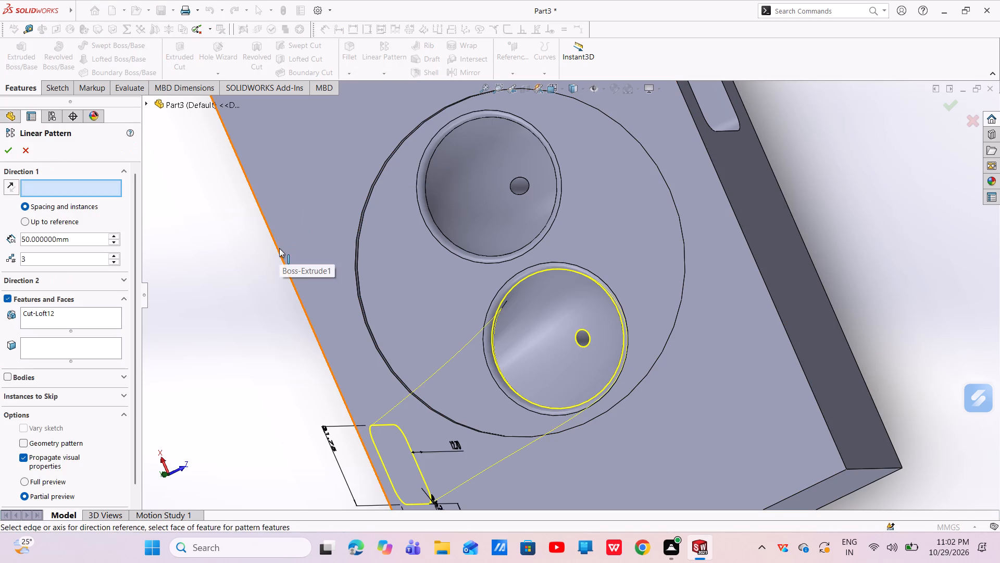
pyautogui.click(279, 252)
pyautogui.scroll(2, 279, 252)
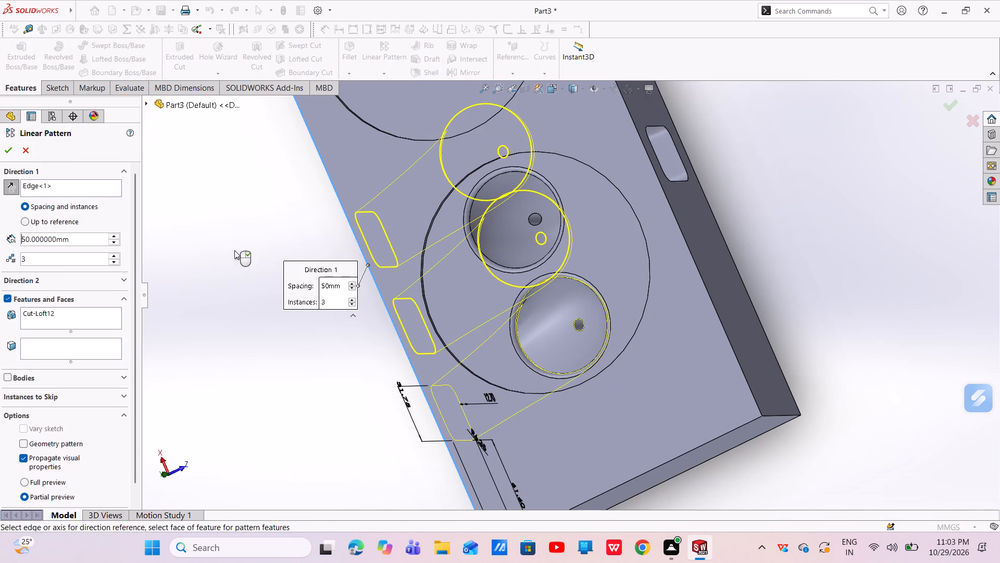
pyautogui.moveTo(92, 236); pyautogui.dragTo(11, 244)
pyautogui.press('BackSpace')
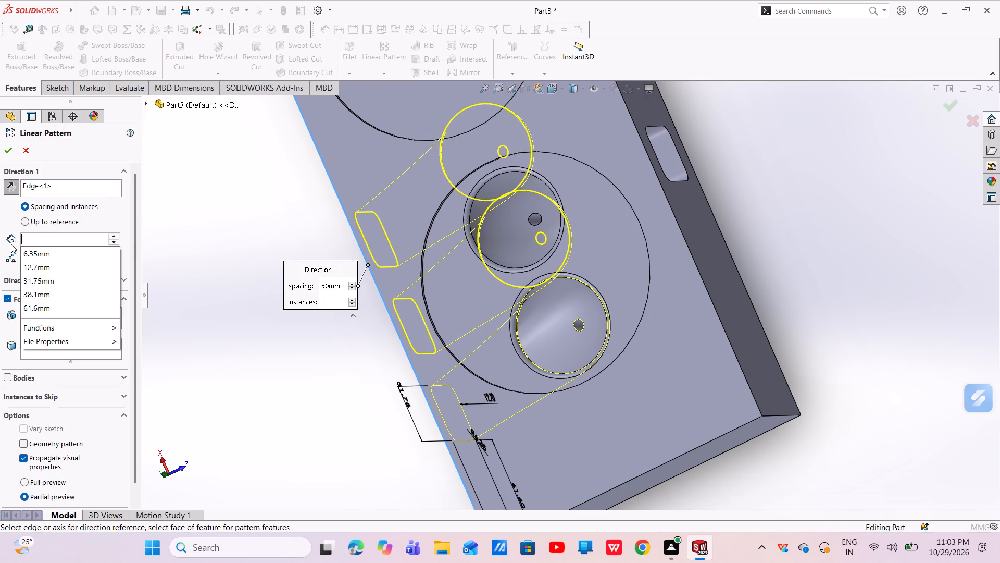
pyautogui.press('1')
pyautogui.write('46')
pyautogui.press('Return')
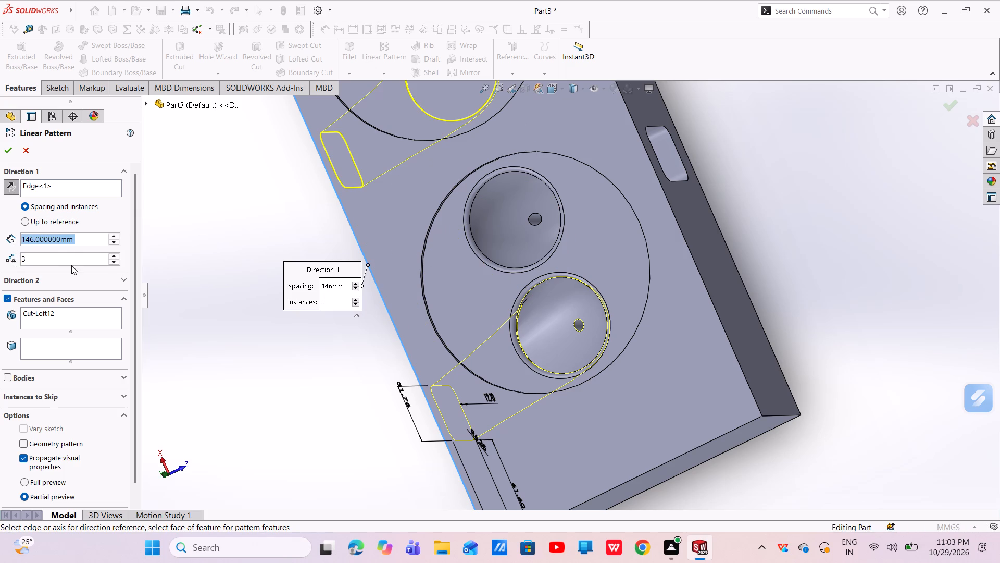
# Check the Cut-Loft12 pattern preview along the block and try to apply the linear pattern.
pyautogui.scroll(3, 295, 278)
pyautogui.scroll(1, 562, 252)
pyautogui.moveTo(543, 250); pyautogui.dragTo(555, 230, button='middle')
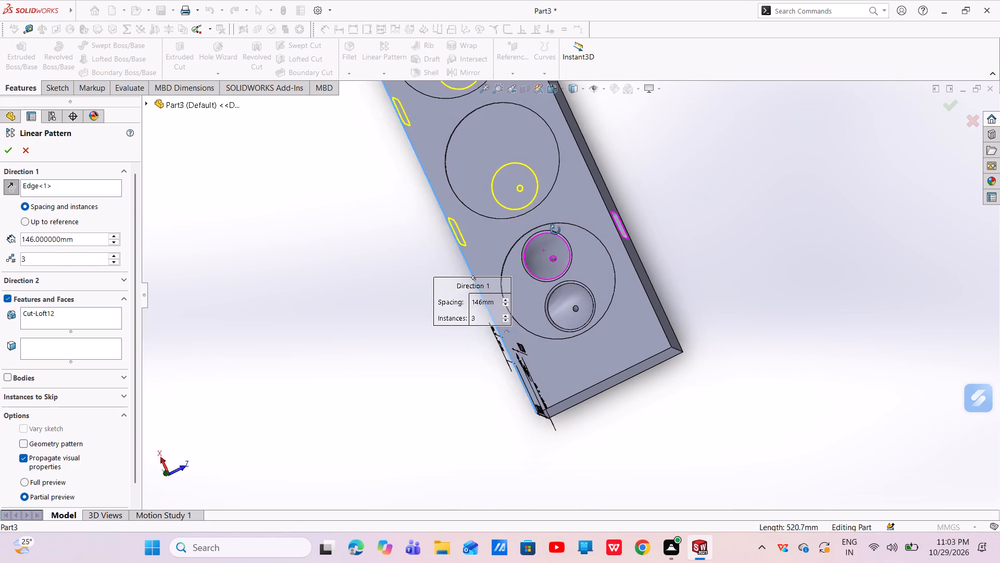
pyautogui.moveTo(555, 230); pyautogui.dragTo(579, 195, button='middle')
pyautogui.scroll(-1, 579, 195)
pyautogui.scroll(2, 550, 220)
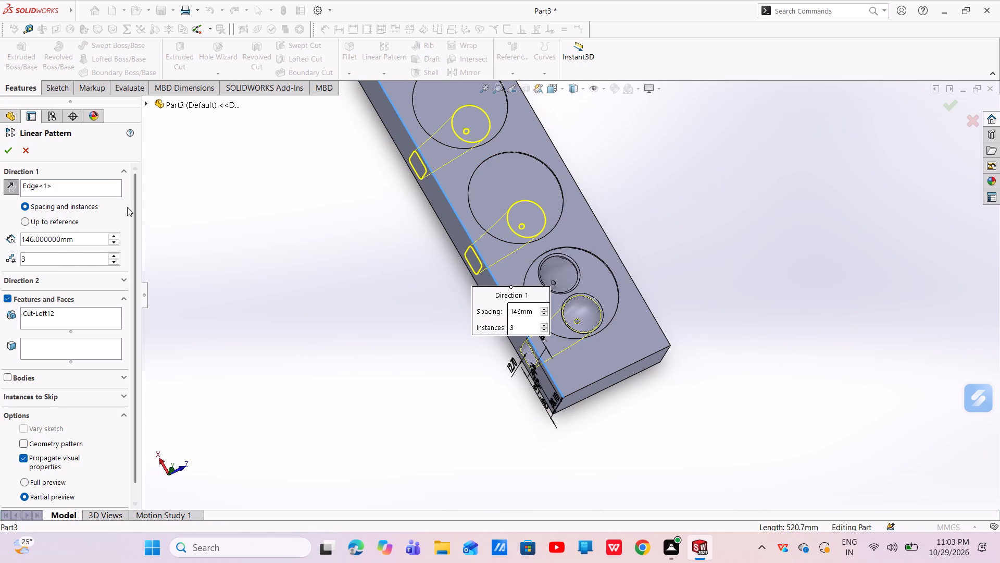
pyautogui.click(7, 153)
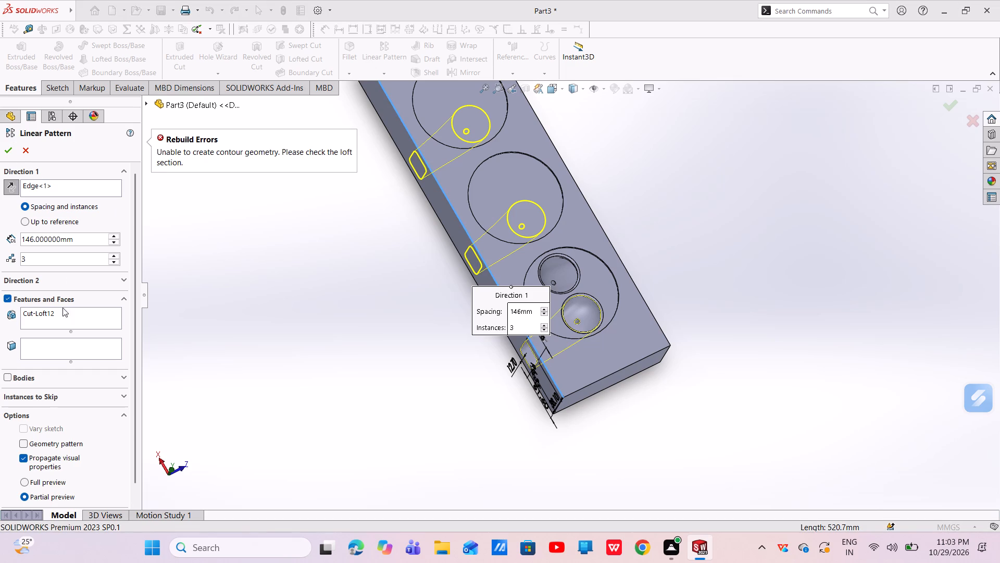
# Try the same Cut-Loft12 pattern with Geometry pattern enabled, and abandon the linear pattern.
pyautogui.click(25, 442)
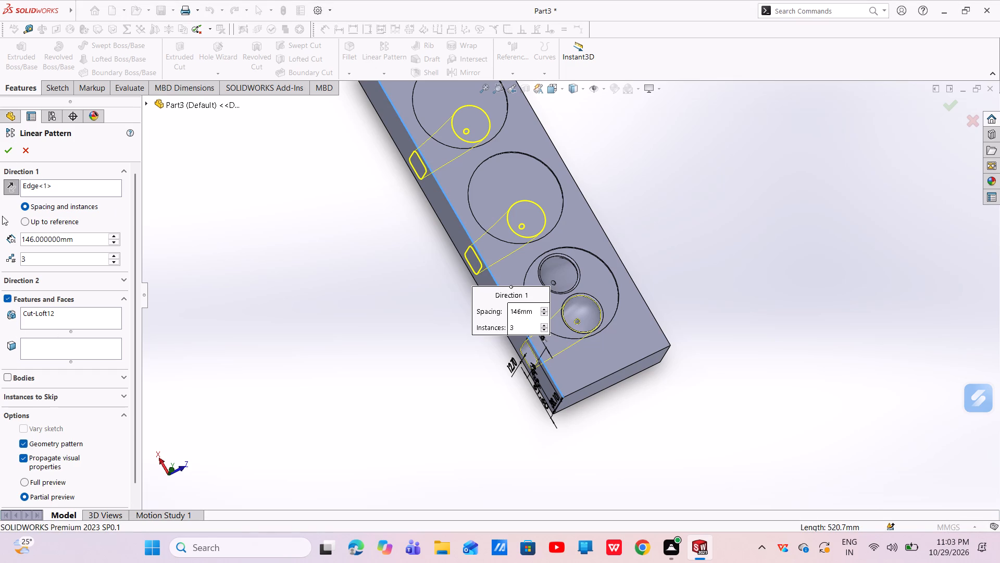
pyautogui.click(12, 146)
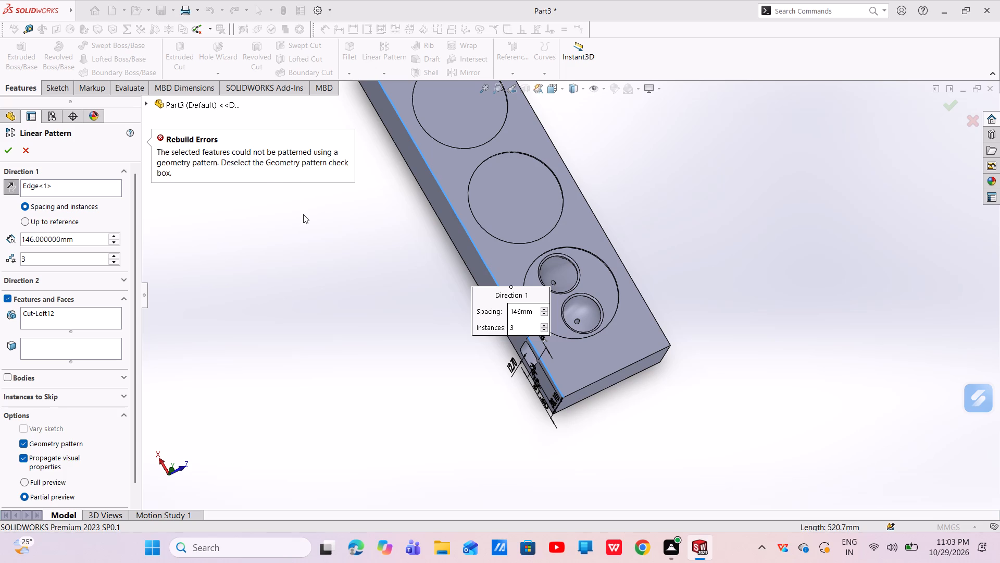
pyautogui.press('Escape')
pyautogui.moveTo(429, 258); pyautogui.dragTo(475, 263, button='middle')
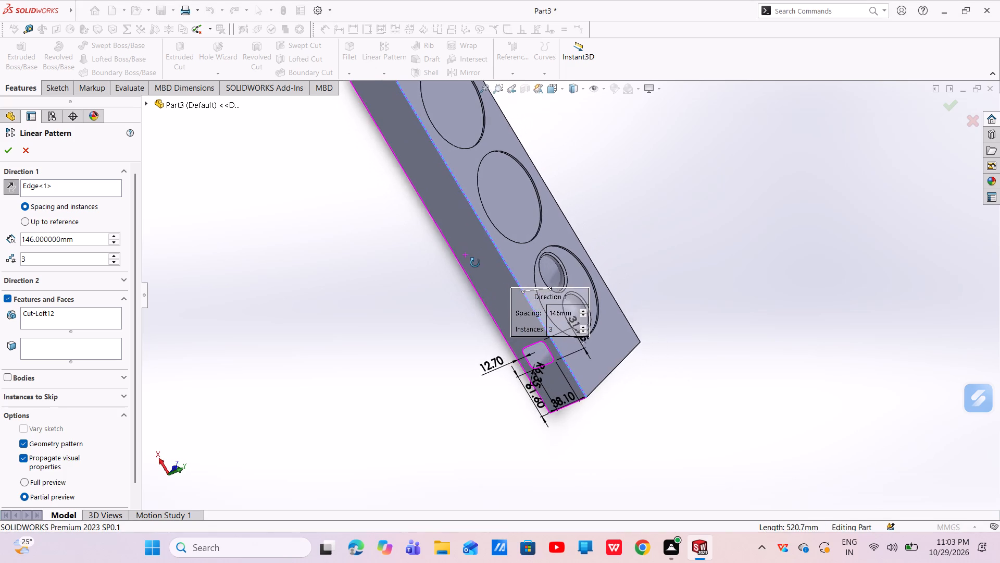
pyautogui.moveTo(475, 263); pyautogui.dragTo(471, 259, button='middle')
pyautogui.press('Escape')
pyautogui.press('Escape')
# Start a sketch on the block's long side face containing the loft opening and draw a corner rectangle near the face's middle.
pyautogui.scroll(2, 494, 283)
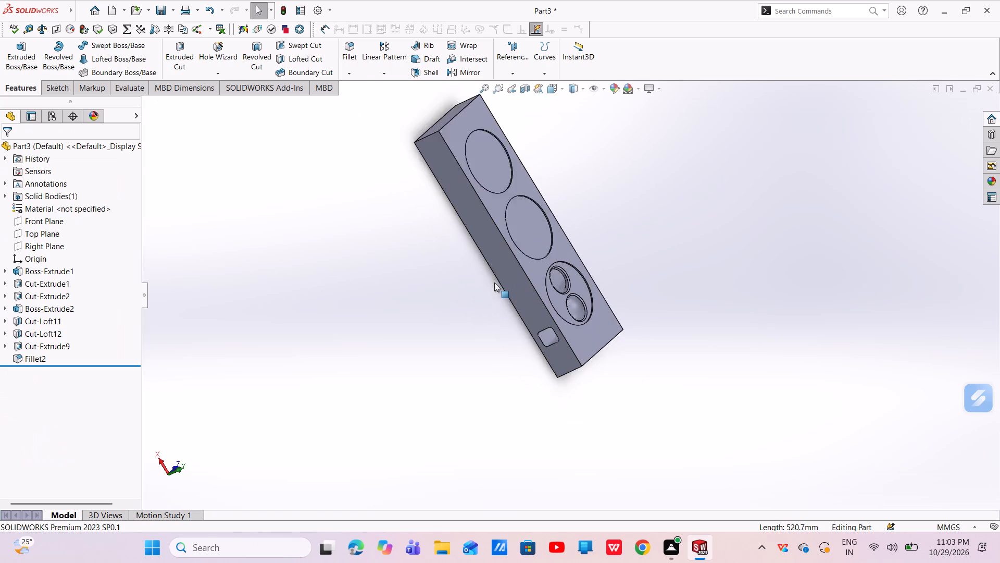
pyautogui.scroll(1, 494, 283)
pyautogui.moveTo(532, 310); pyautogui.dragTo(510, 306, button='middle')
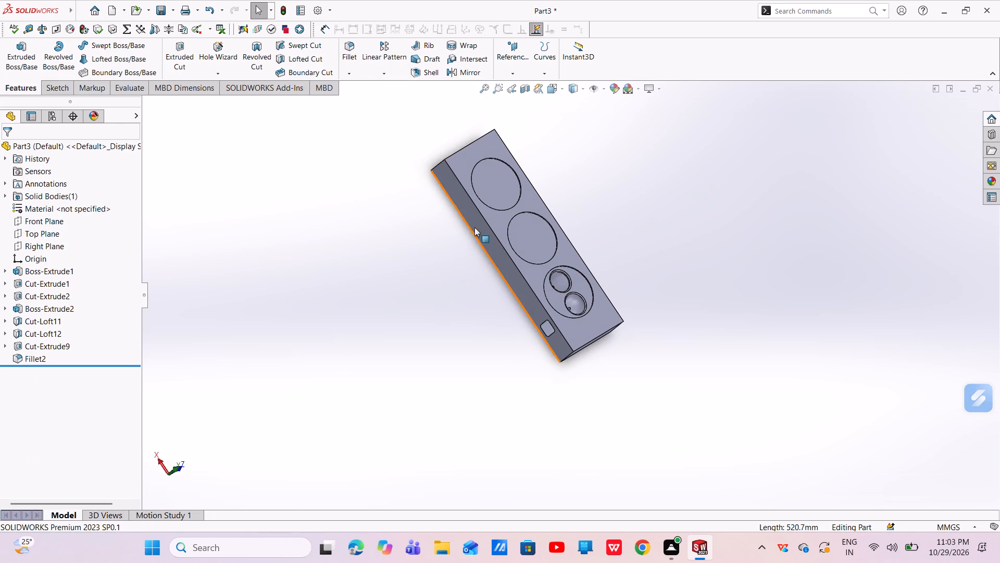
pyautogui.click(496, 241)
pyautogui.click(538, 209)
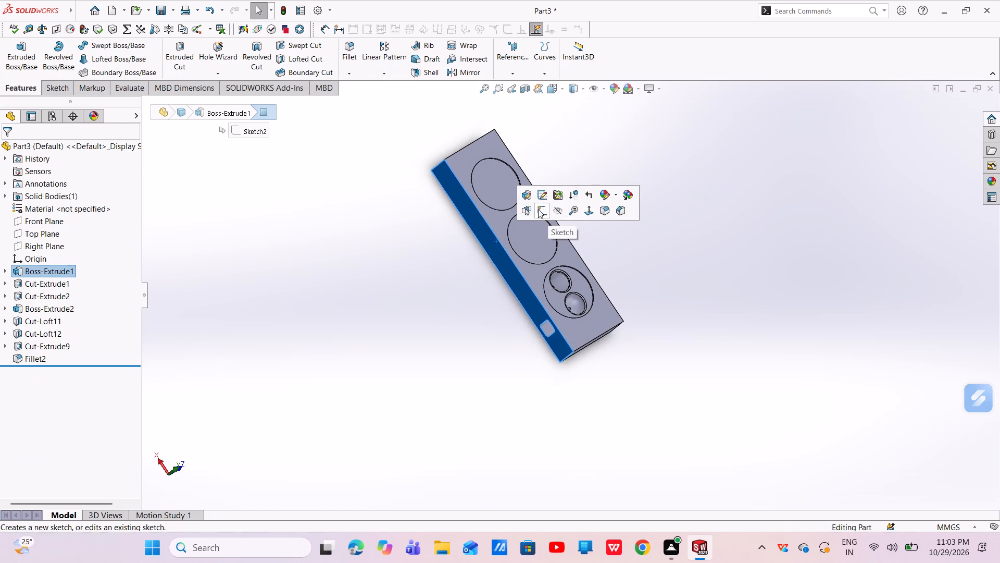
pyautogui.press('Escape')
pyautogui.press('Escape')
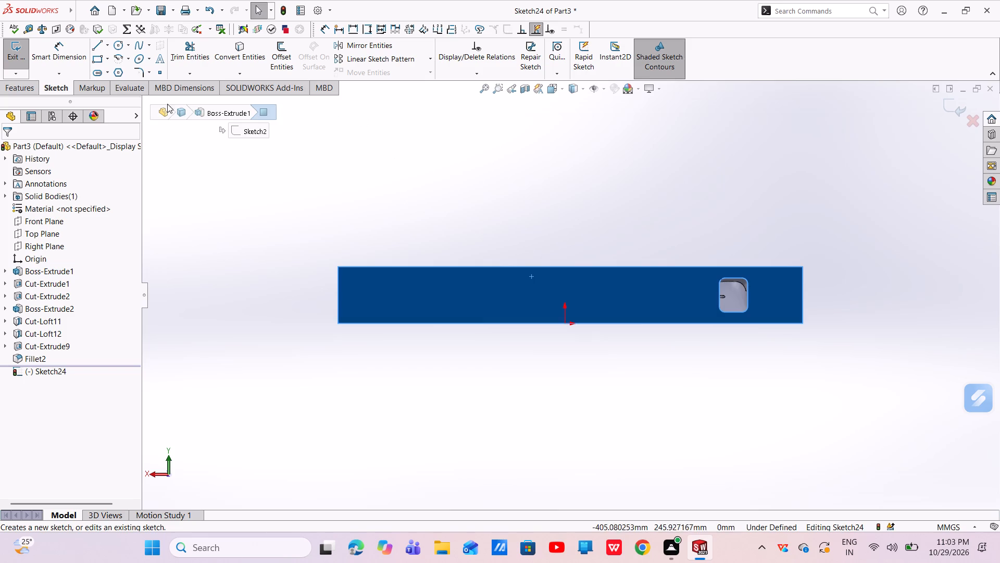
pyautogui.click(102, 60)
pyautogui.click(601, 285)
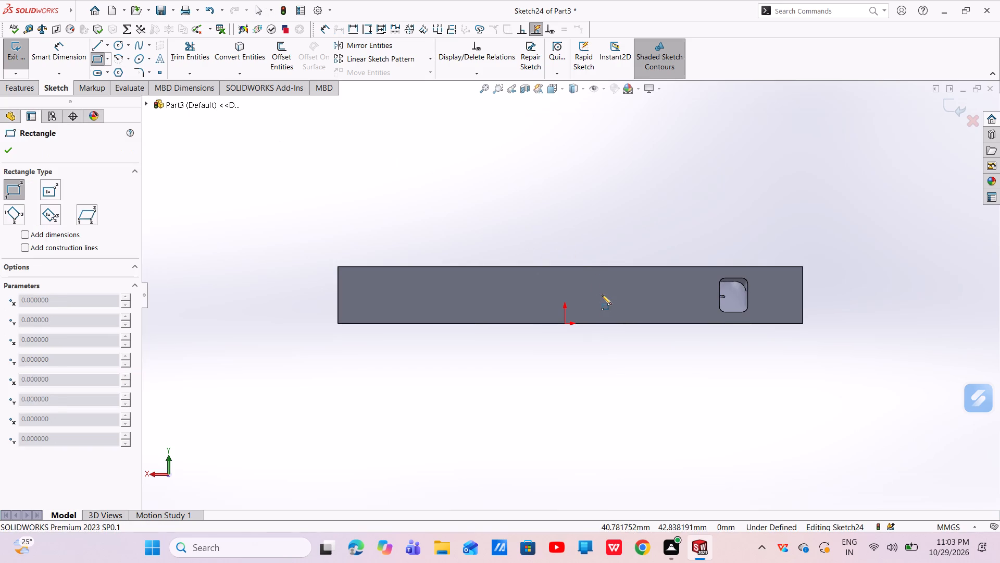
pyautogui.click(635, 312)
pyautogui.rightClick(635, 312)
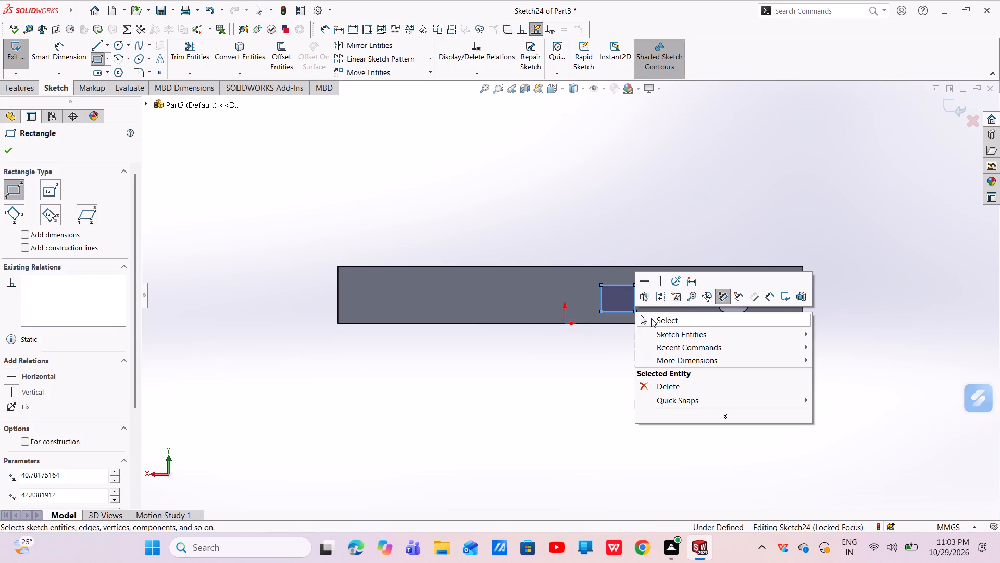
pyautogui.click(651, 318)
pyautogui.scroll(-1, 666, 303)
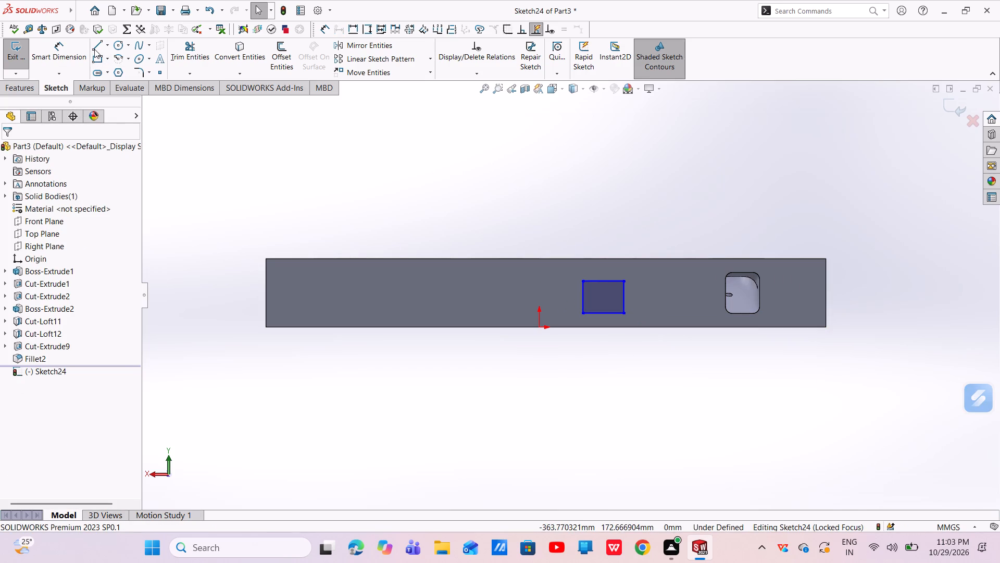
# Draw a second corner rectangle on the same side face, toward the end opposite the existing loft opening.
pyautogui.click(101, 55)
pyautogui.click(353, 288)
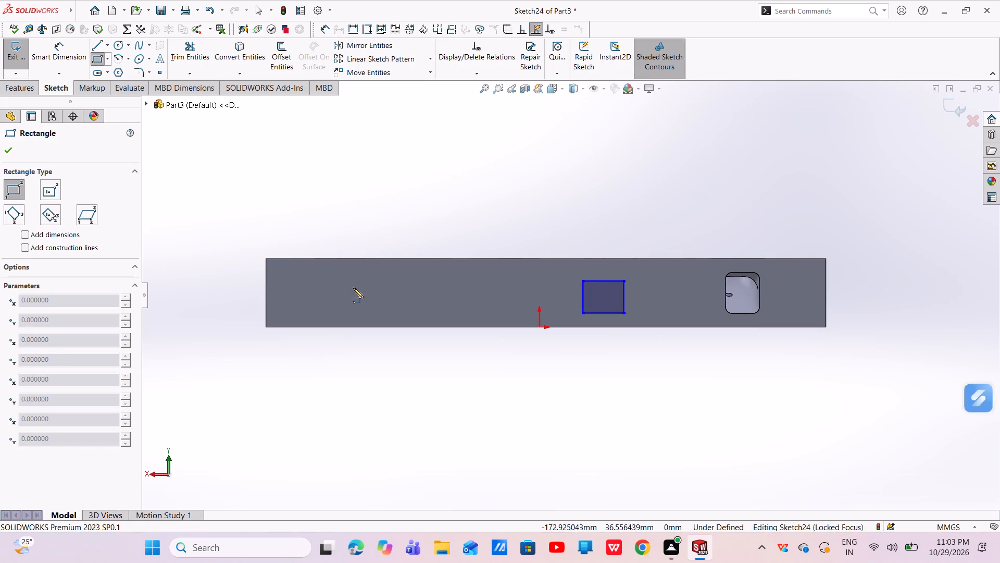
pyautogui.click(389, 312)
pyautogui.rightClick(425, 299)
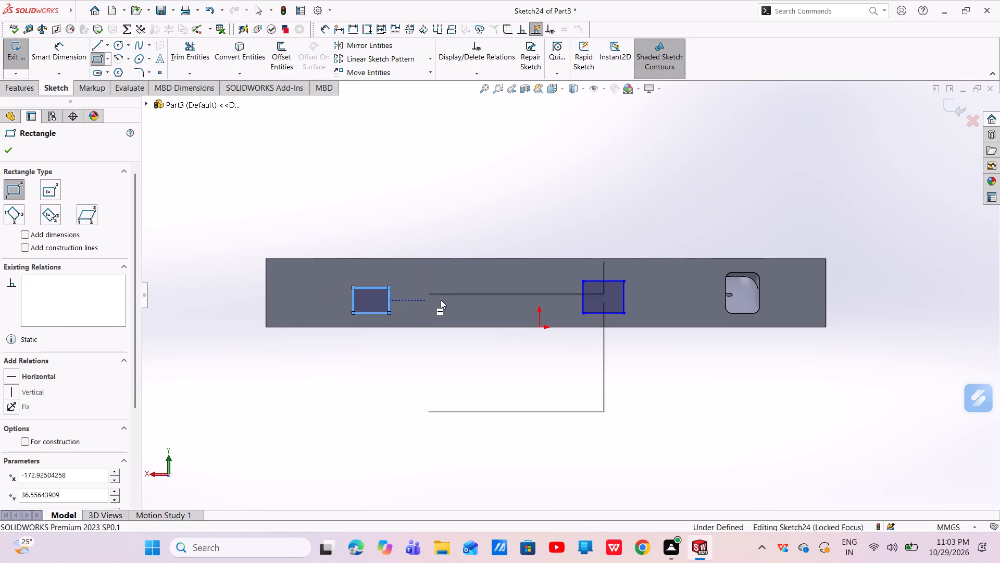
pyautogui.click(443, 305)
# Start dimensioning the rectangle nearest the existing loft opening.
pyautogui.click(63, 53)
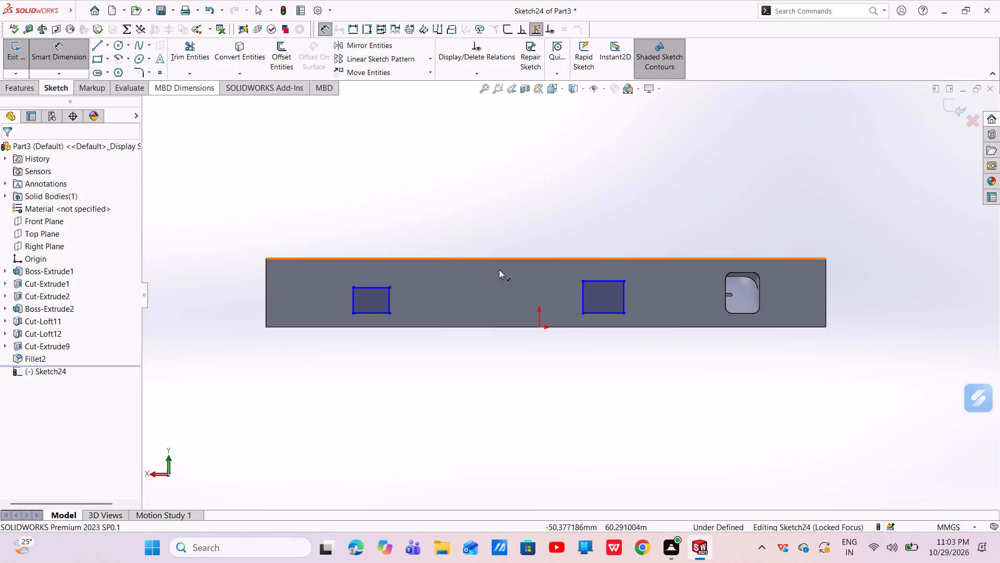
pyautogui.scroll(-2, 608, 286)
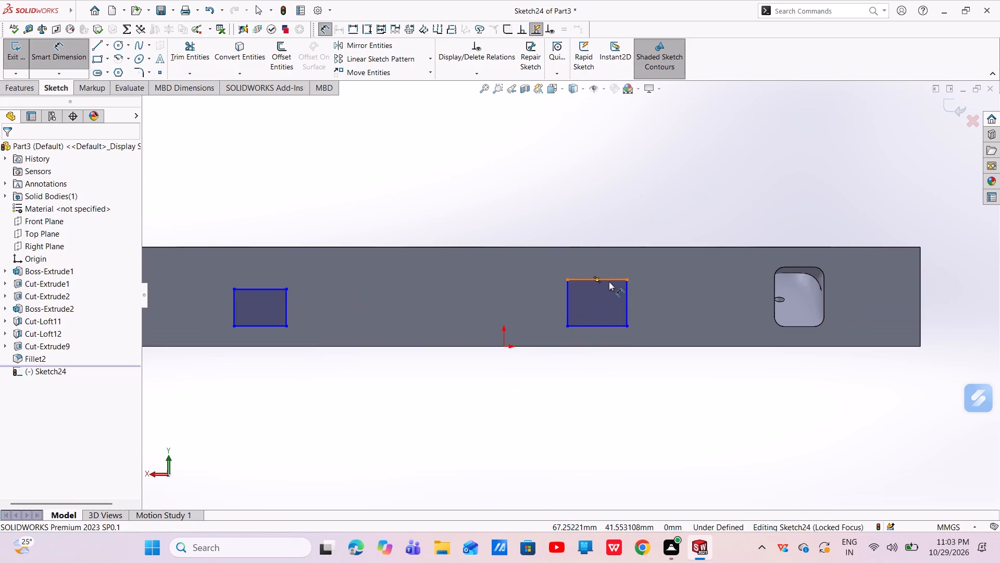
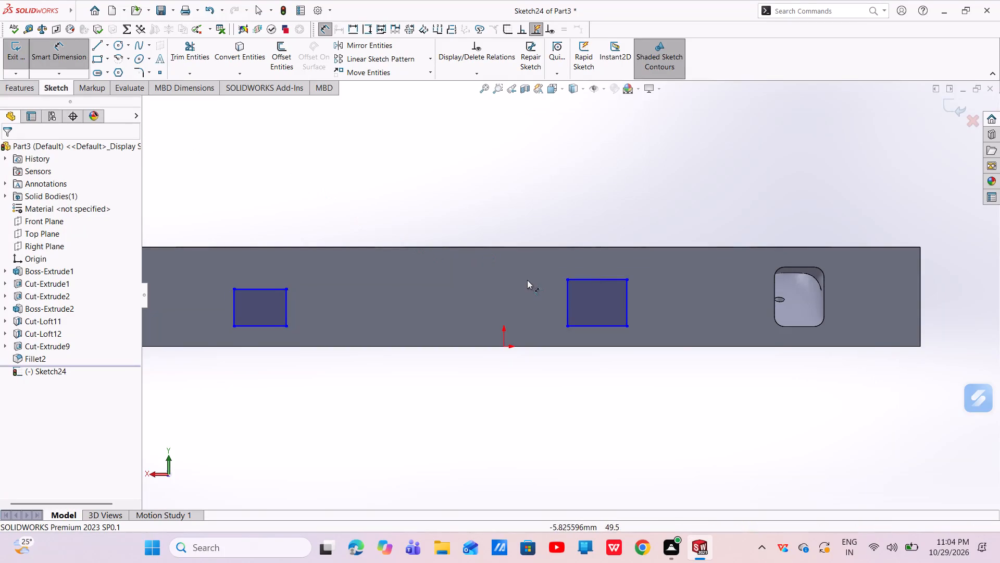
# Dimension the rectangle nearest the existing loft opening to 31.75 mm wide and 38.1 mm high.
pyautogui.click(595, 280)
pyautogui.click(593, 186)
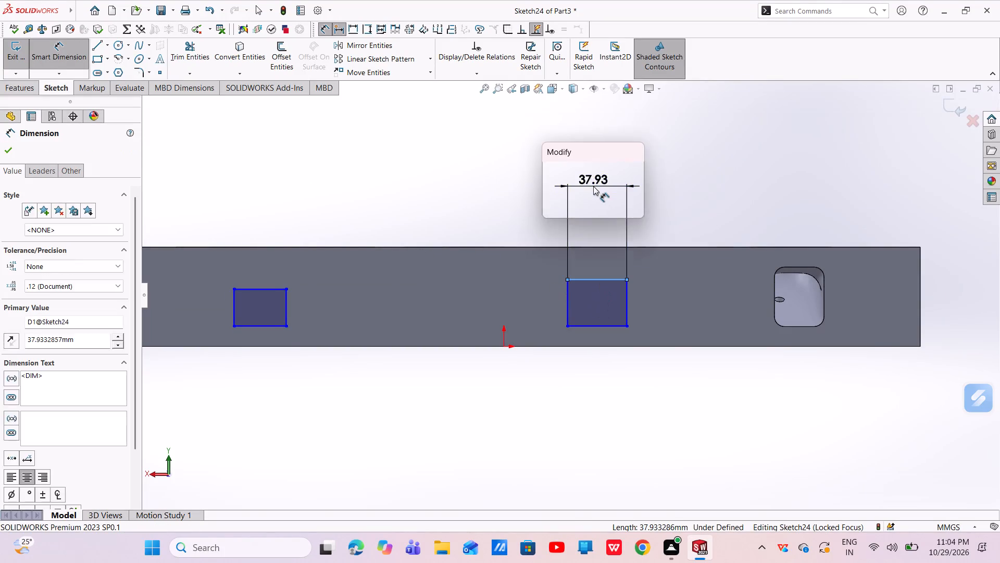
pyautogui.press('BackSpace')
pyautogui.write('31.75')
pyautogui.press('Return')
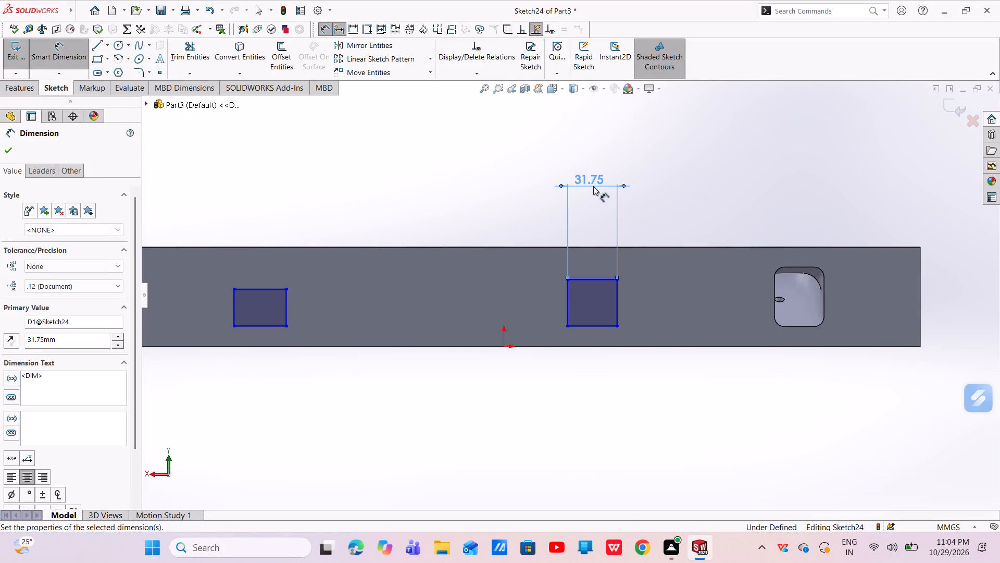
pyautogui.click(619, 300)
pyautogui.click(643, 298)
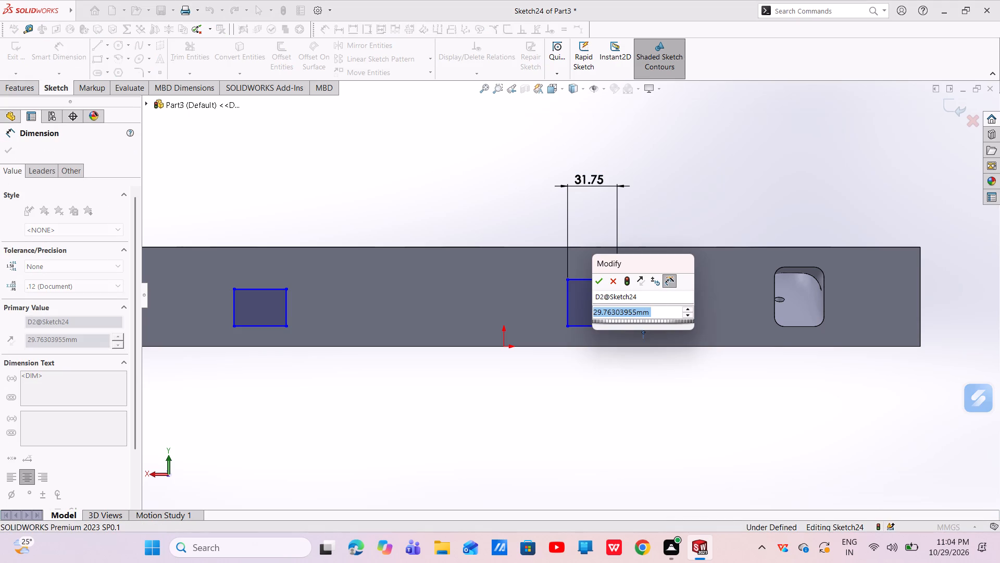
pyautogui.press('BackSpace')
pyautogui.write('38.1')
pyautogui.press('Return')
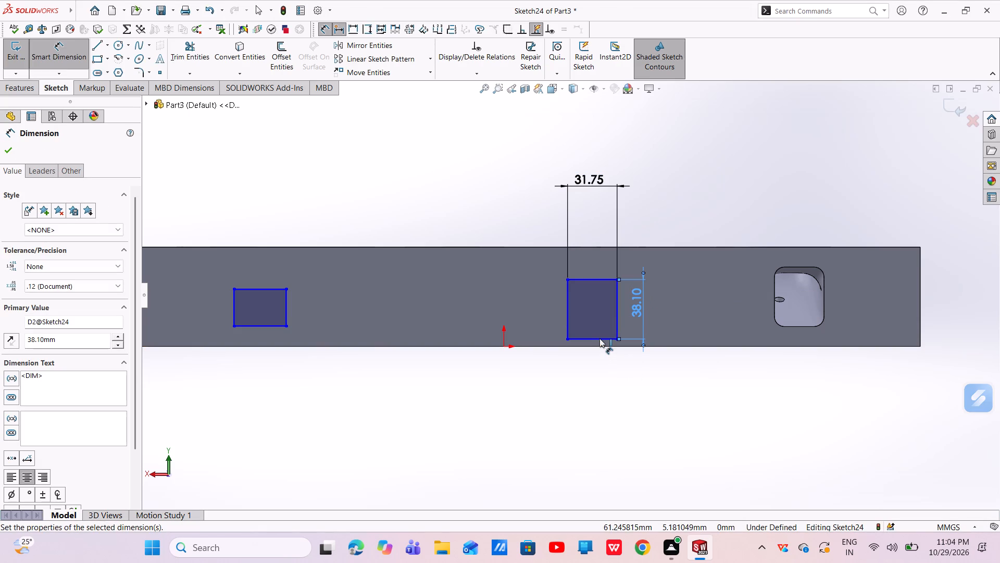
# Dimension that rectangle's lower edge 12.7 mm above the block's bottom edge.
pyautogui.click(599, 339)
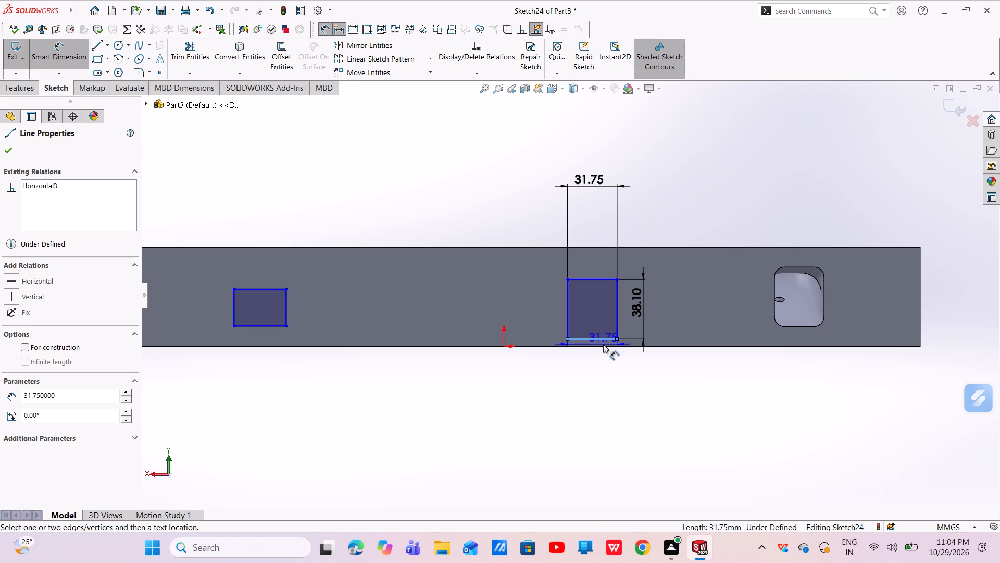
pyautogui.click(601, 346)
pyautogui.click(608, 390)
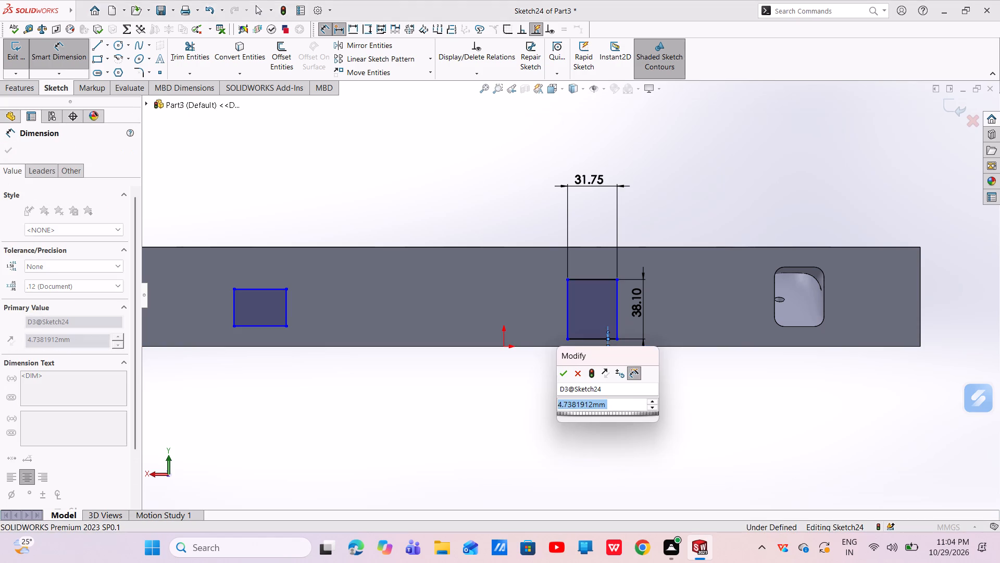
pyautogui.press('BackSpace')
pyautogui.write('12.7')
pyautogui.press('Return')
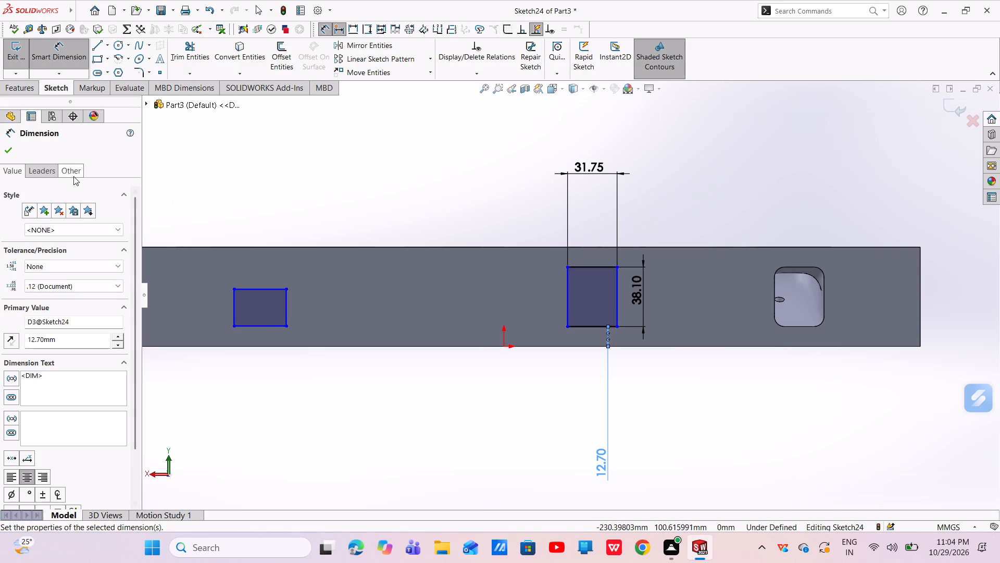
pyautogui.click(8, 149)
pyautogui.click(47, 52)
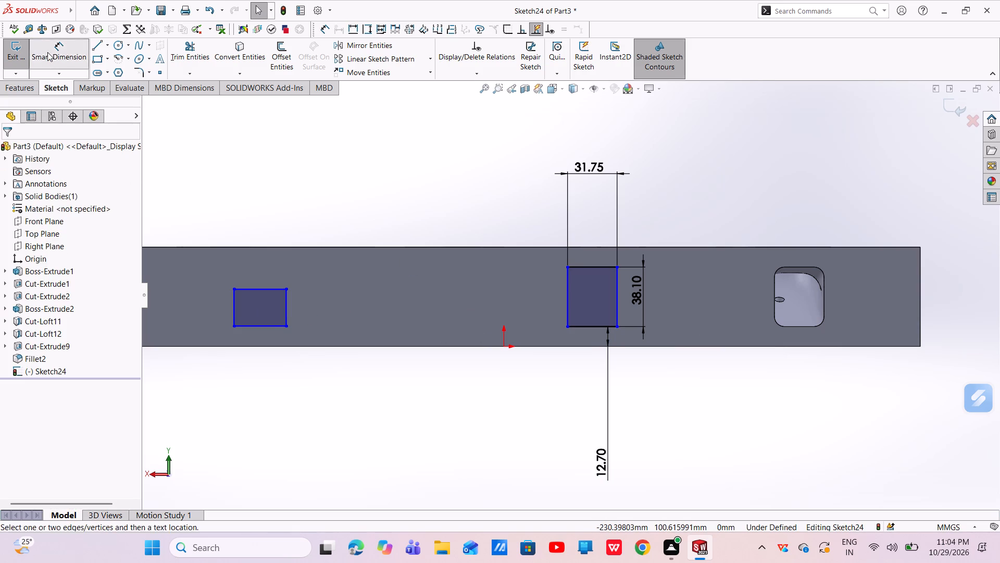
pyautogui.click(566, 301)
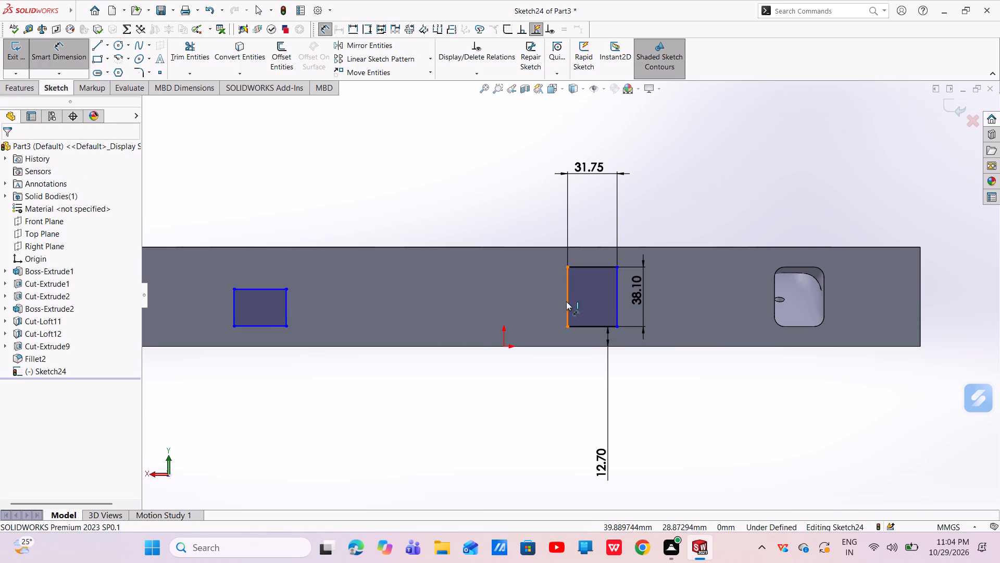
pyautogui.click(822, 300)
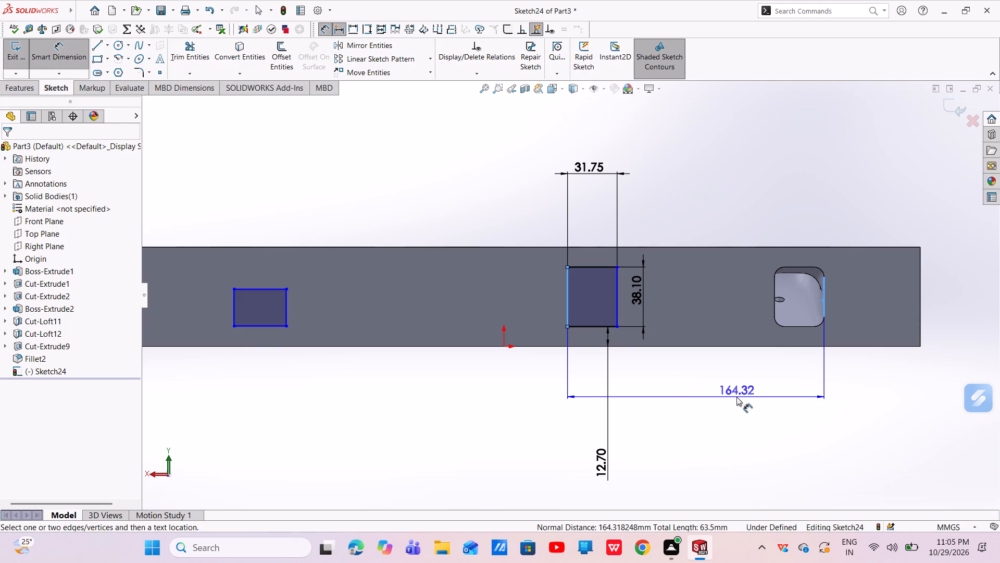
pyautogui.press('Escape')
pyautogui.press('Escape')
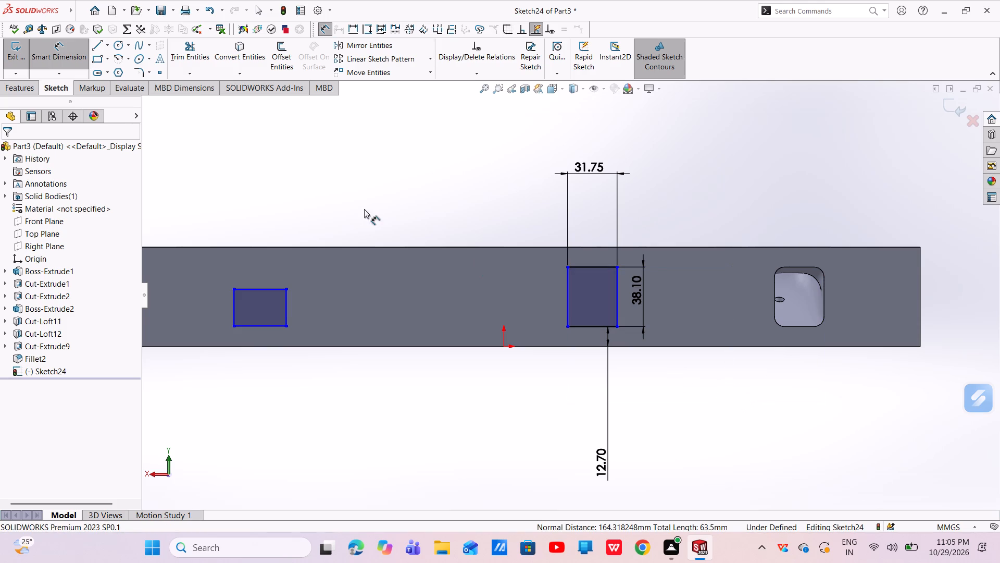
# Set the distance between the middle rectangle's side nearest the loft opening and the opening's far vertical edge to 146.05 mm.
pyautogui.click(616, 306)
pyautogui.click(824, 299)
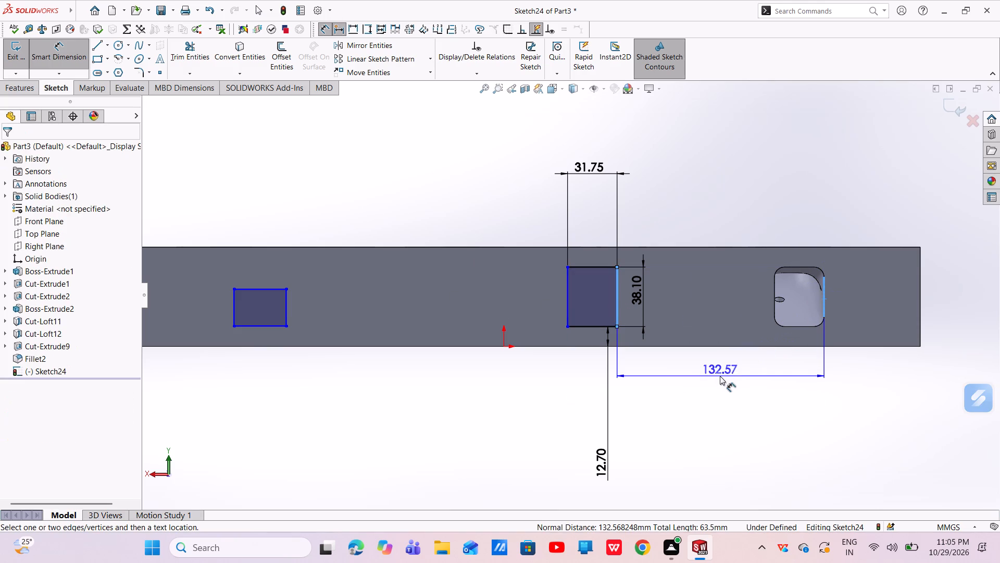
pyautogui.click(719, 376)
pyautogui.press('BackSpace')
pyautogui.write('146.2')
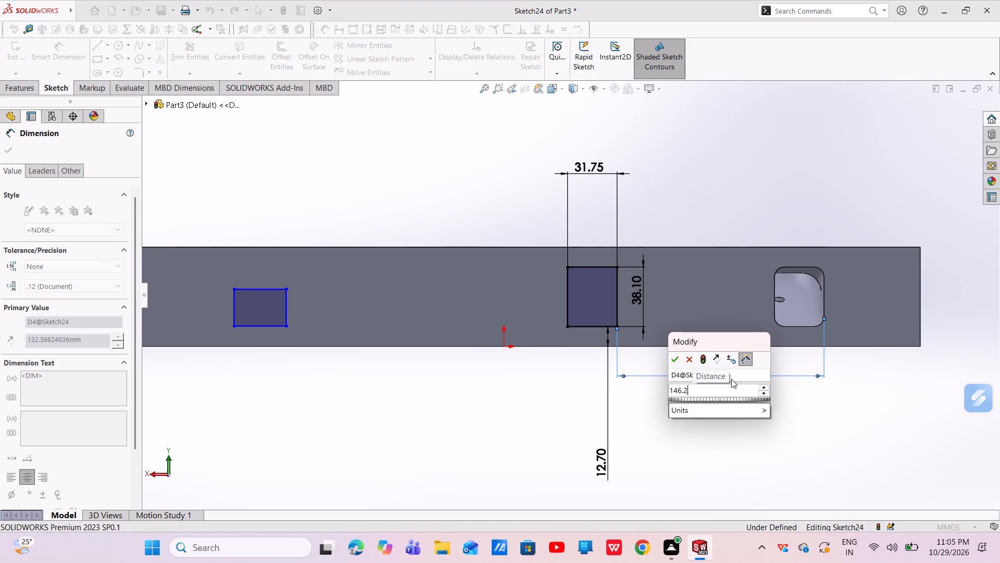
pyautogui.press('BackSpace')
pyautogui.write('05')
pyautogui.press('Return')
pyautogui.press('Escape')
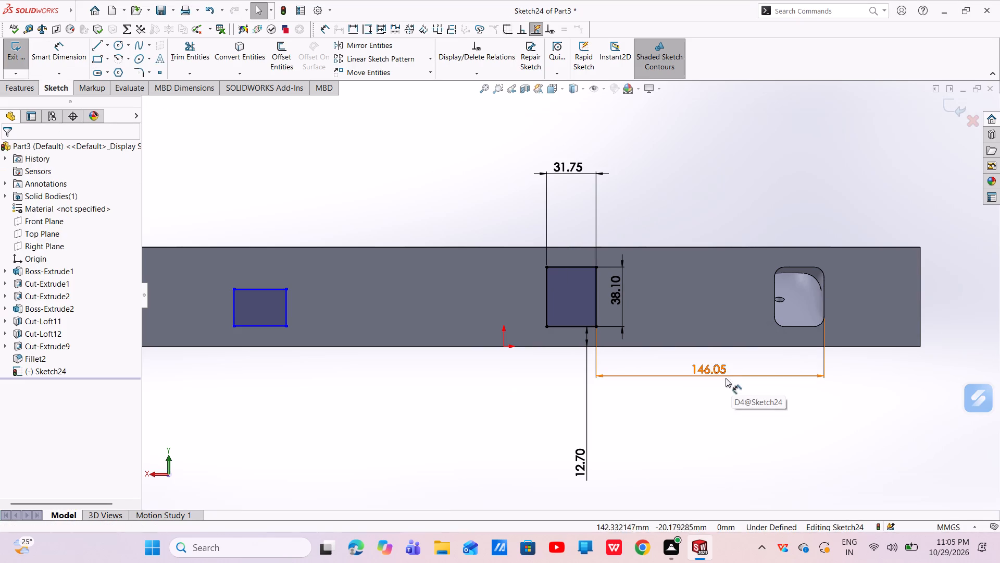
# Dimension the width of the second rectangle, toward the opposite end of the side face, to 31.75 mm.
pyautogui.scroll(2, 722, 356)
pyautogui.moveTo(655, 314); pyautogui.dragTo(671, 412, button='middle')
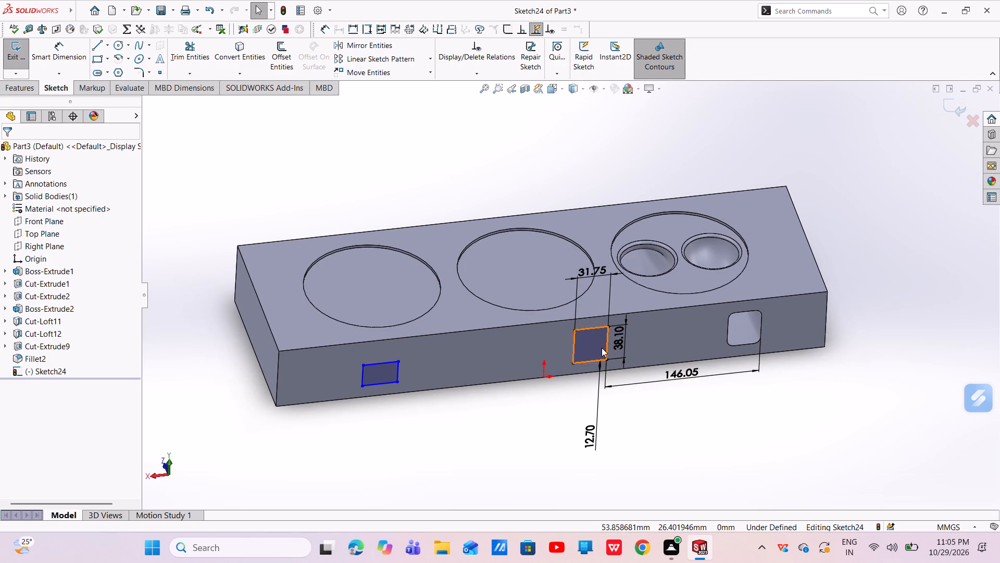
pyautogui.scroll(-2, 602, 348)
pyautogui.scroll(2, 617, 366)
pyautogui.scroll(1, 482, 389)
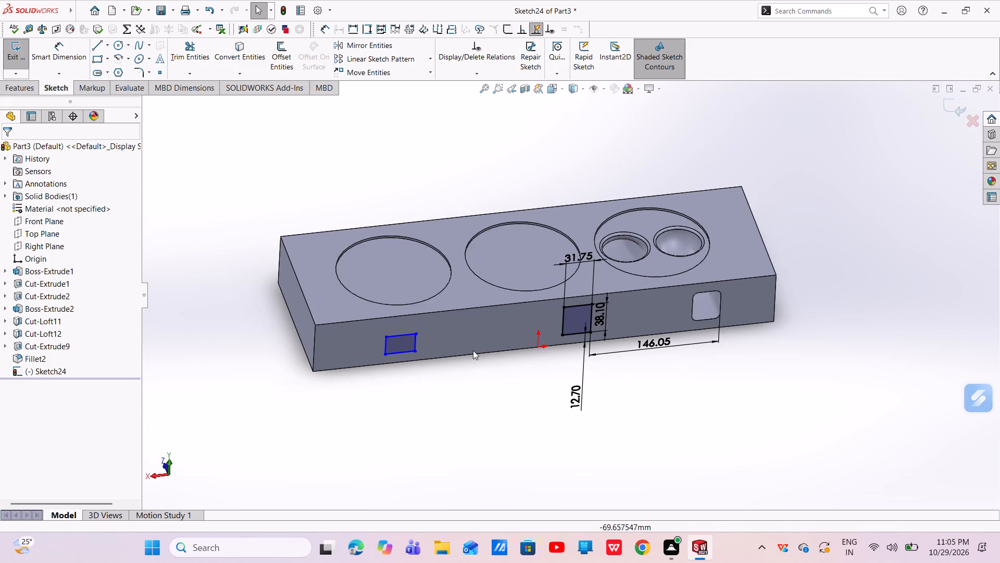
pyautogui.scroll(-2, 473, 350)
pyautogui.moveTo(488, 350); pyautogui.dragTo(476, 279, button='middle')
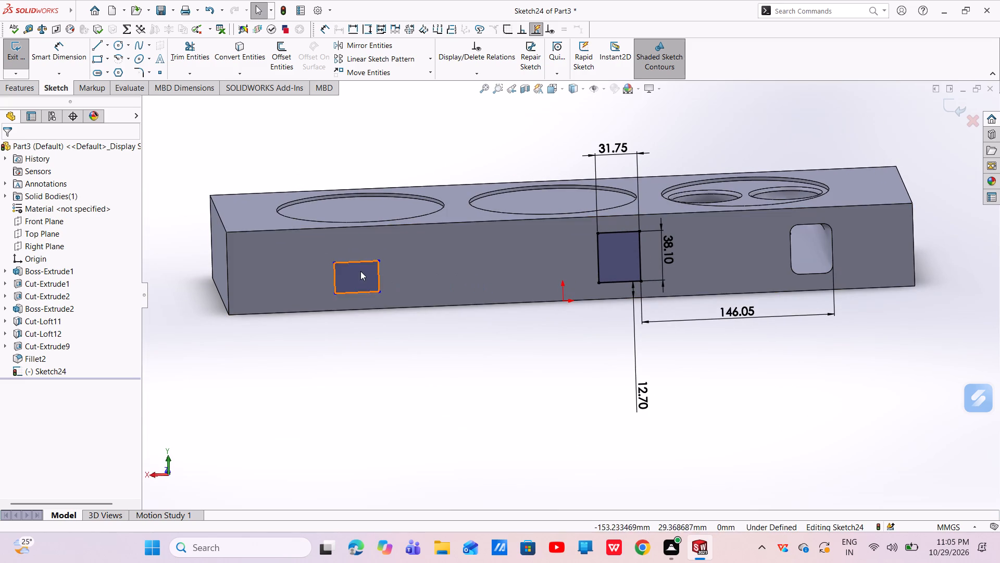
pyautogui.click(75, 48)
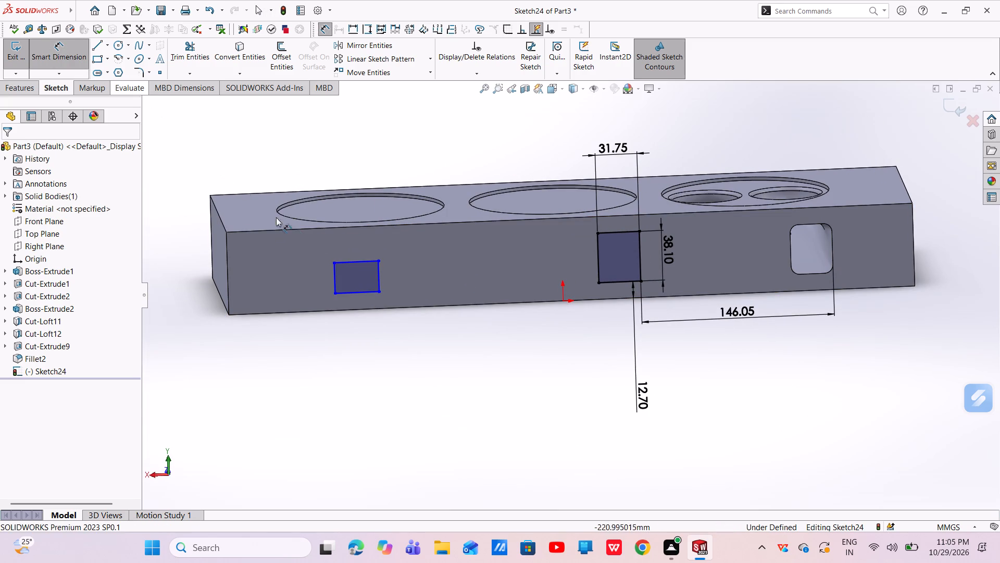
pyautogui.click(355, 262)
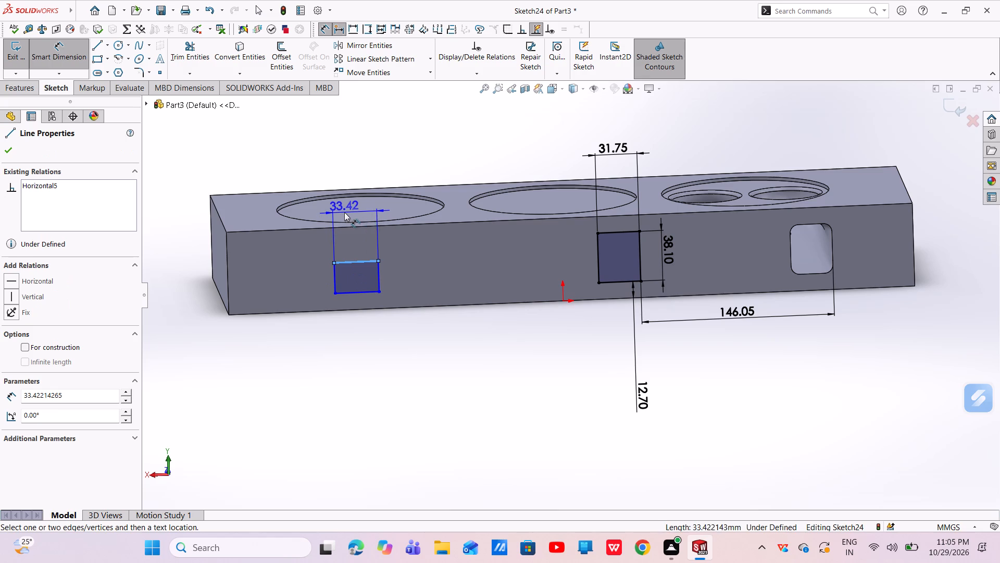
pyautogui.click(344, 212)
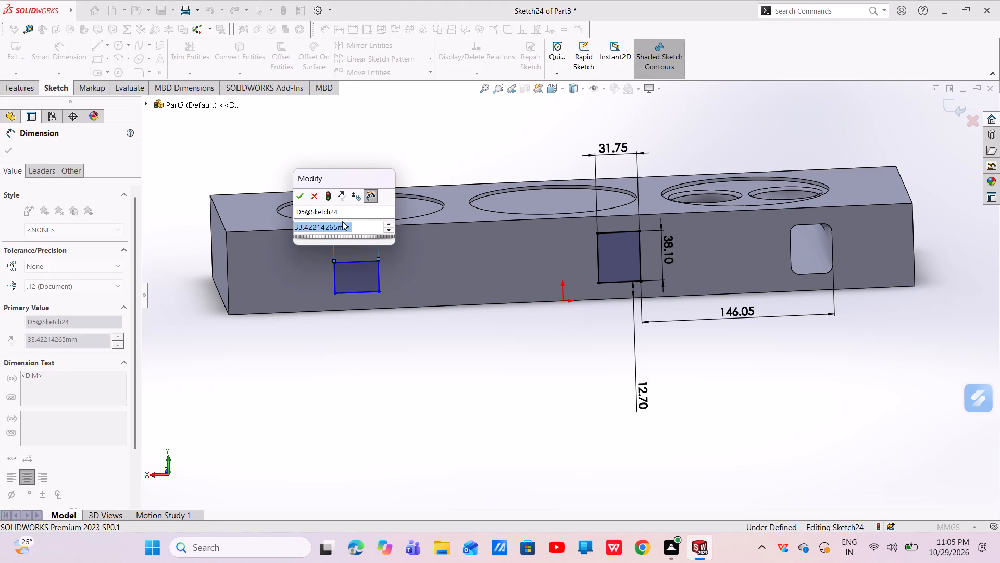
pyautogui.press('BackSpace')
pyautogui.write('31.')
pyautogui.write('75')
pyautogui.press('Return')
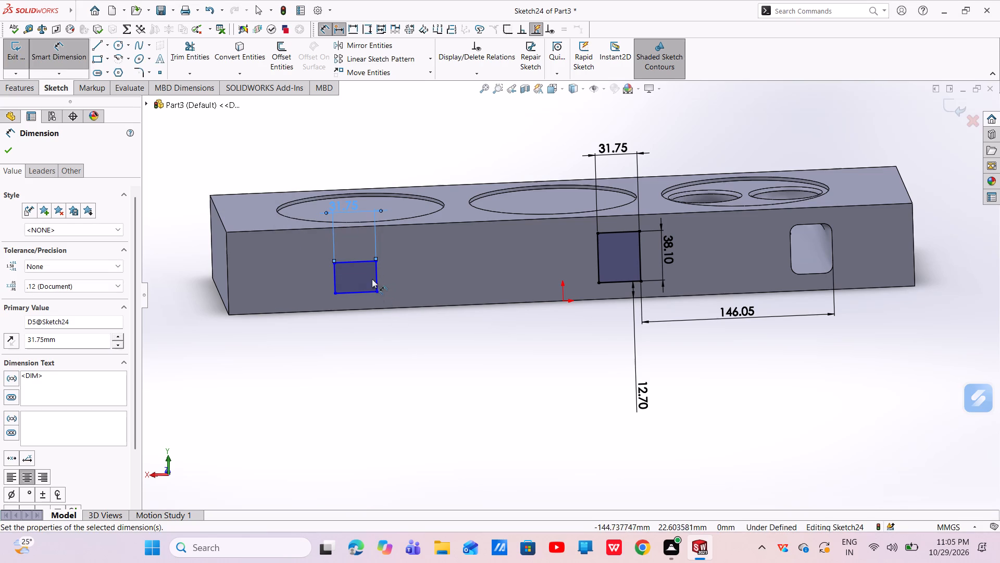
# Dimension the height of the second rectangle to 38.1 mm.
pyautogui.click(379, 273)
pyautogui.click(405, 272)
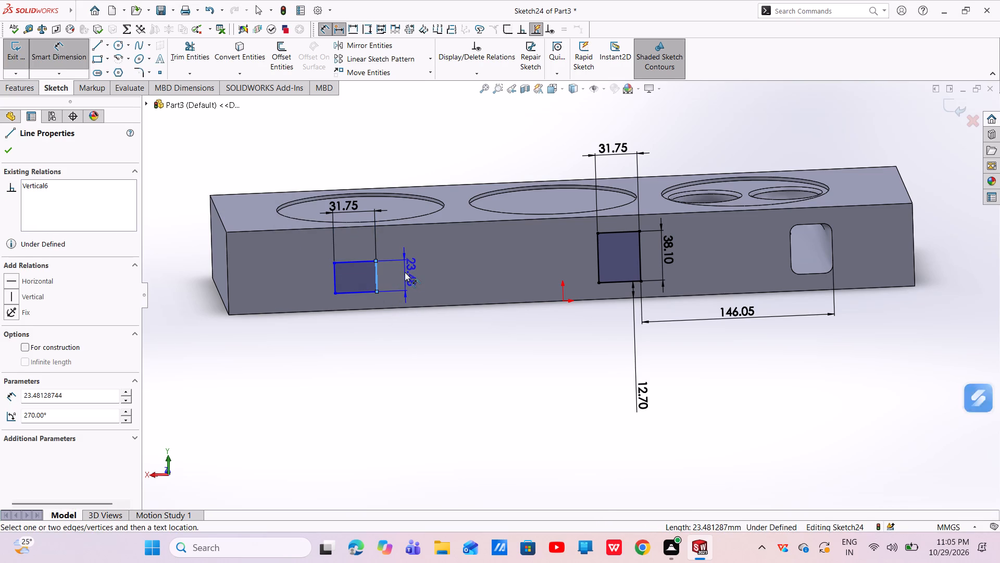
pyautogui.press('BackSpace')
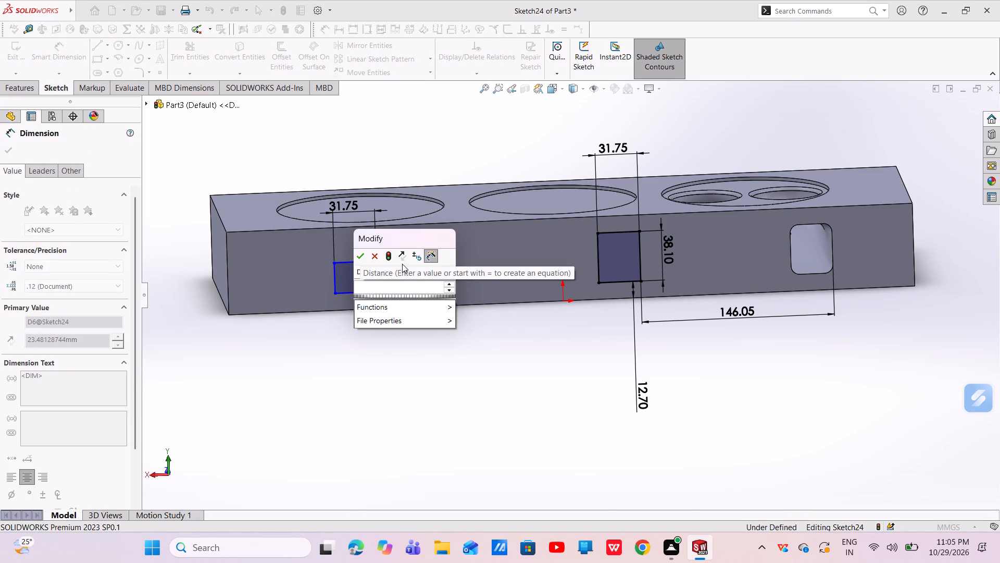
pyautogui.write('38')
pyautogui.write('.1')
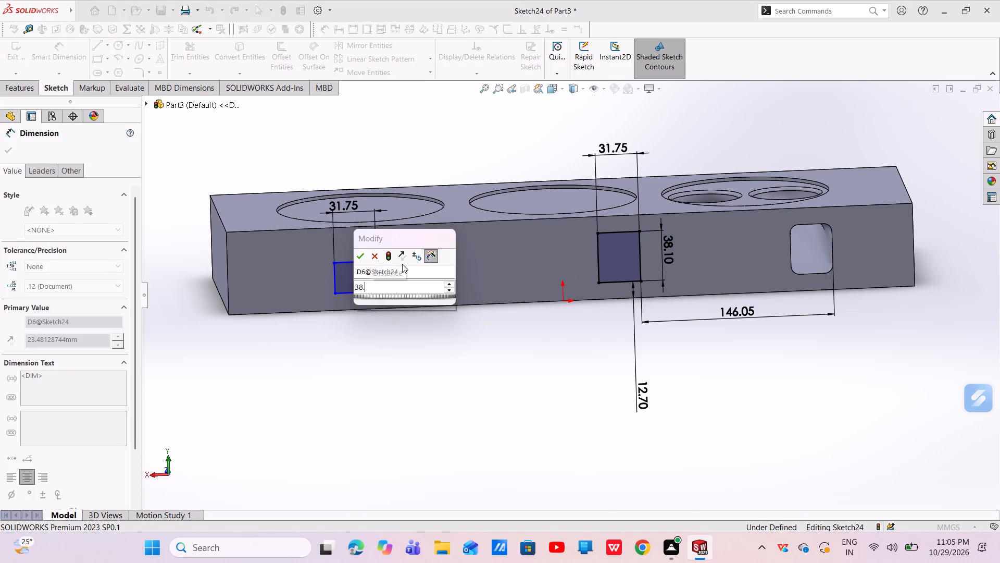
pyautogui.press('Return')
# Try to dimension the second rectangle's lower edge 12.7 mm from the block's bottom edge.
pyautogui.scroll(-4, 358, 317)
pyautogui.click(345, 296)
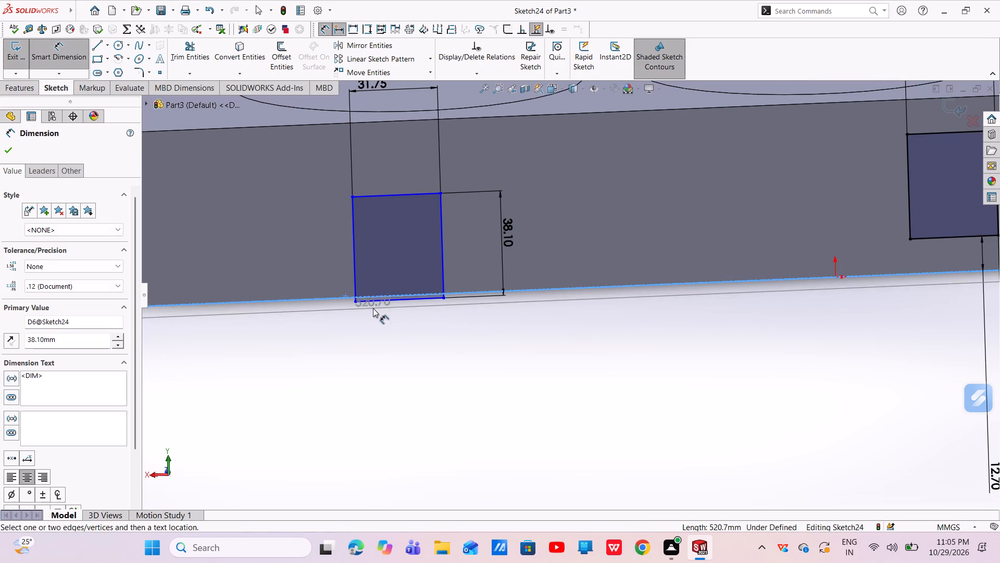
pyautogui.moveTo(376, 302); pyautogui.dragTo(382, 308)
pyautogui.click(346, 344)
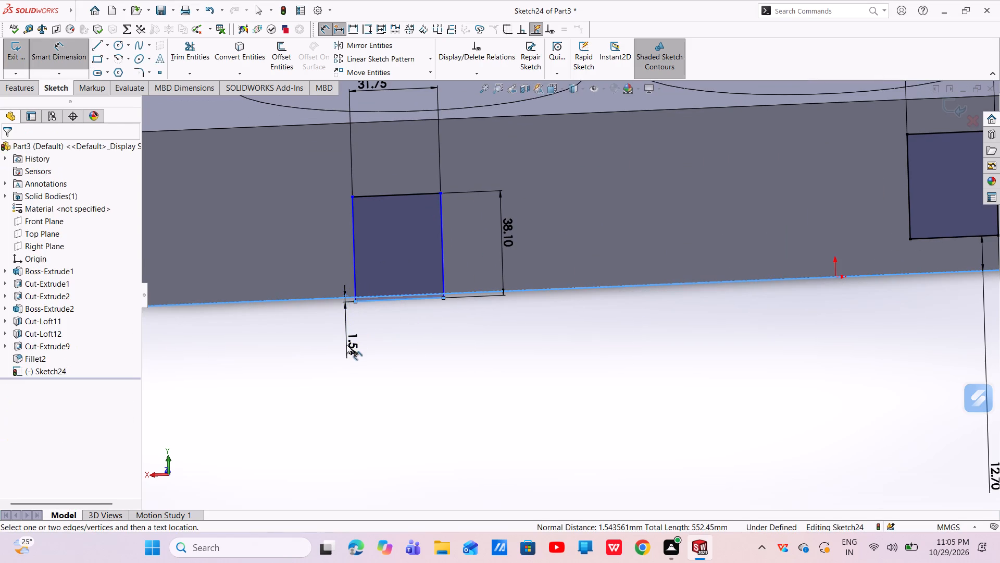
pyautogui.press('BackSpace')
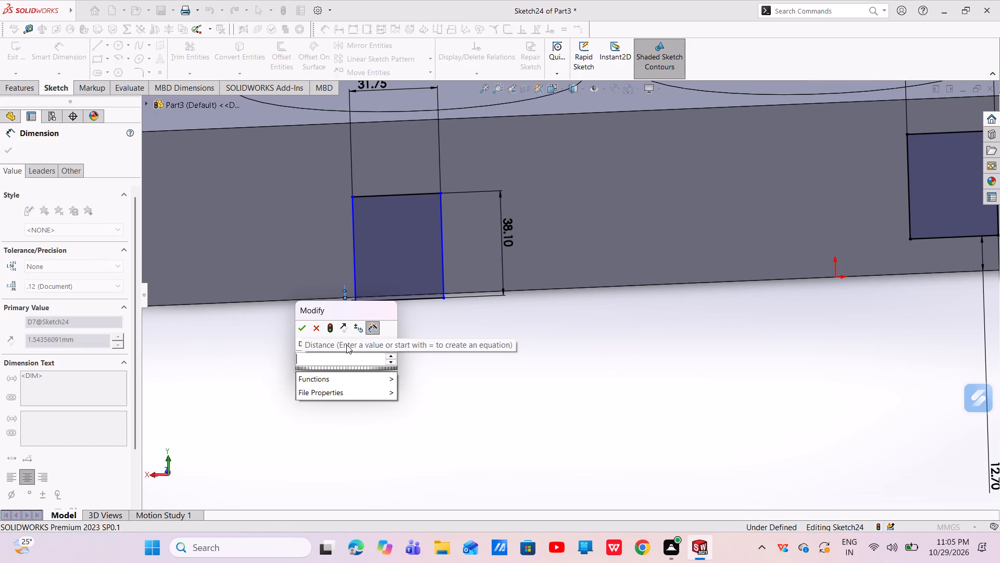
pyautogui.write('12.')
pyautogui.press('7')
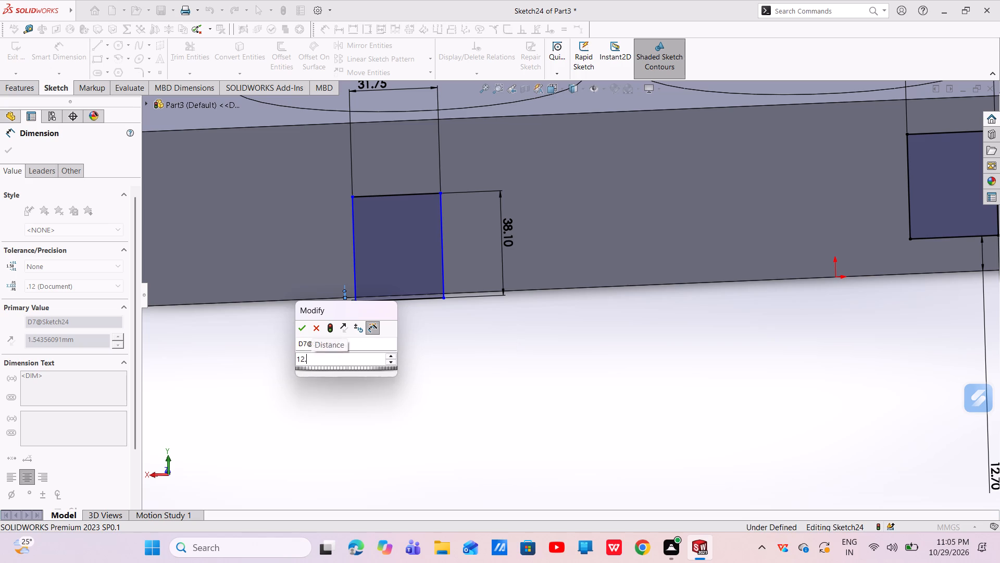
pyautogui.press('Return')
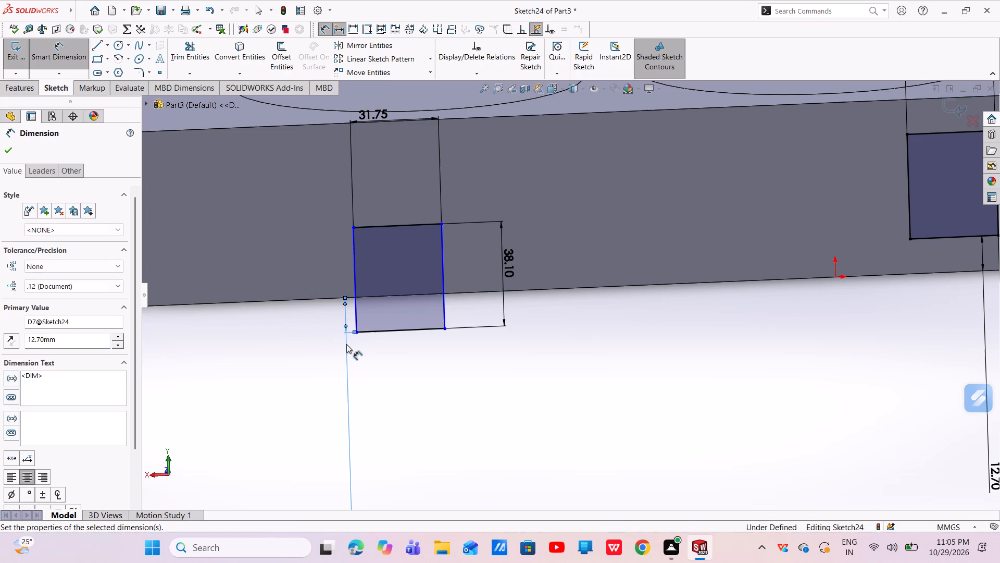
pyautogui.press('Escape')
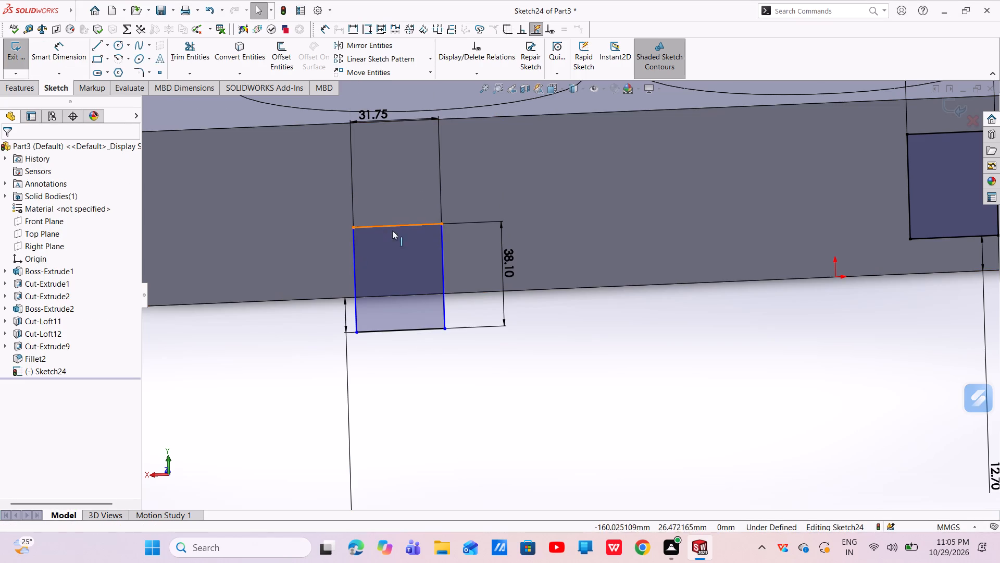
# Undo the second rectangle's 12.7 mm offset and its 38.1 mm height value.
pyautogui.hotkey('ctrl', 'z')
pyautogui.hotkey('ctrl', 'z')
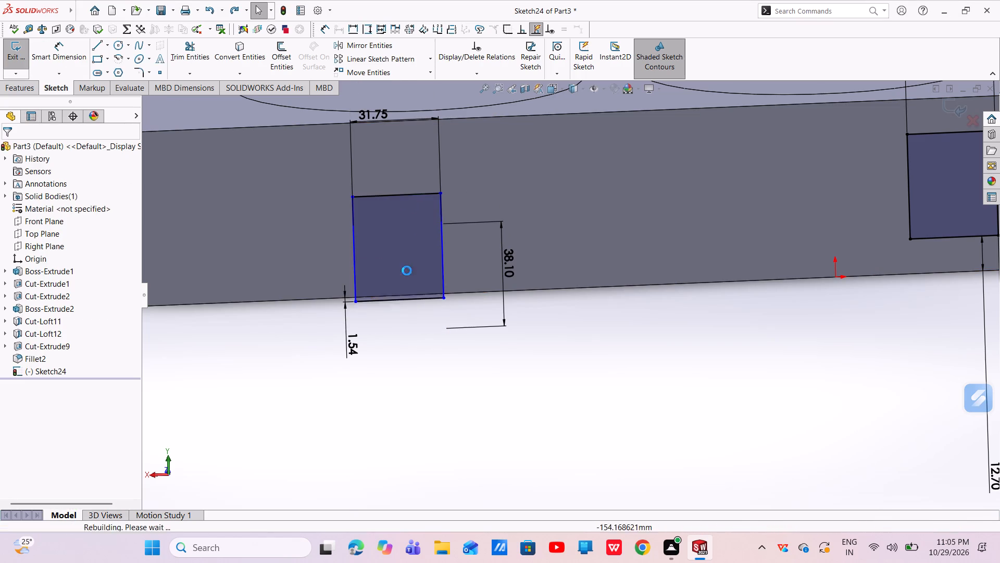
# Move the second rectangle higher on the side face and dimension its lower edge 12.7 mm above the block's bottom edge.
pyautogui.moveTo(397, 259); pyautogui.dragTo(397, 235)
pyautogui.click(67, 64)
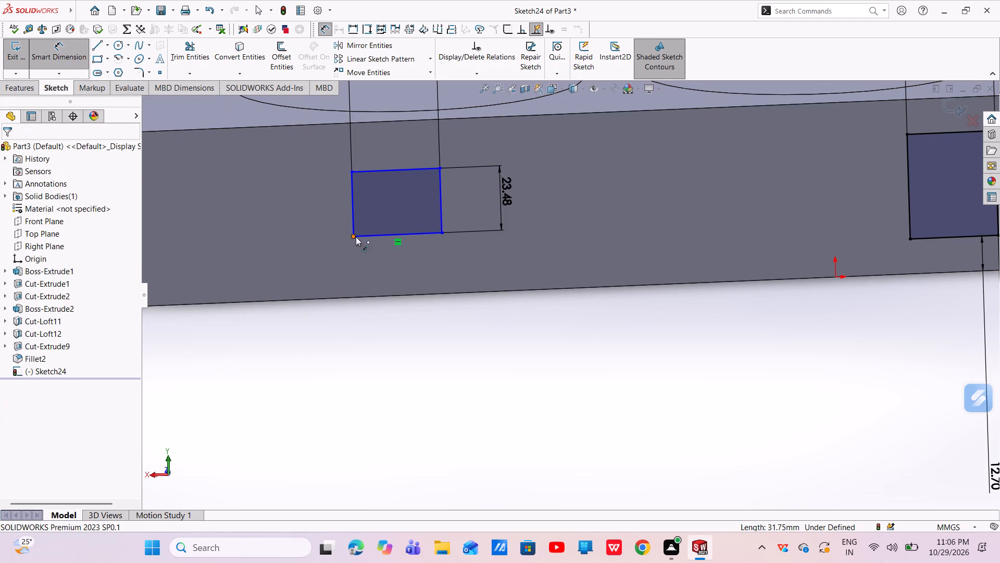
pyautogui.click(369, 234)
pyautogui.click(372, 295)
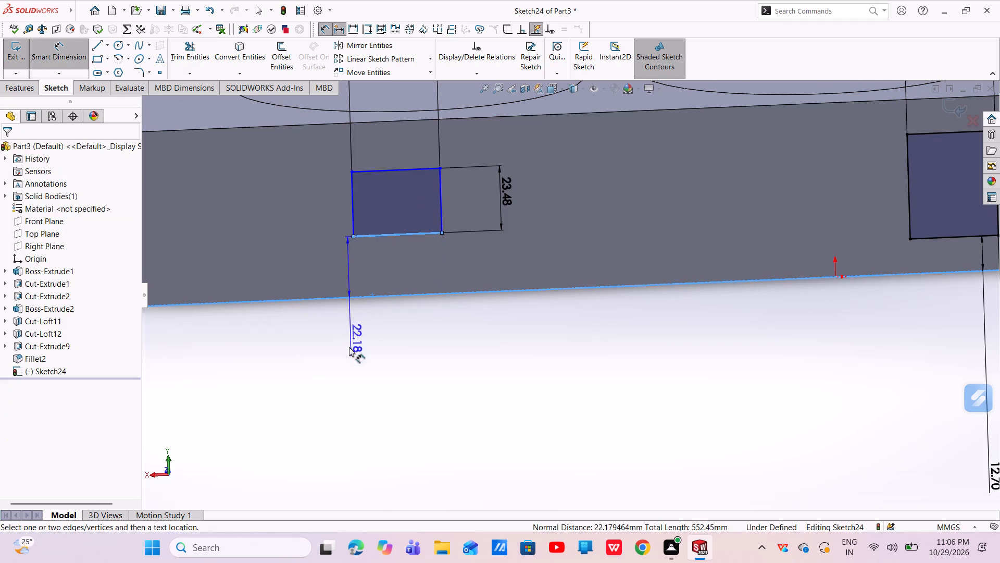
pyautogui.click(340, 371)
pyautogui.press('BackSpace')
pyautogui.write('12.7')
pyautogui.press('Return')
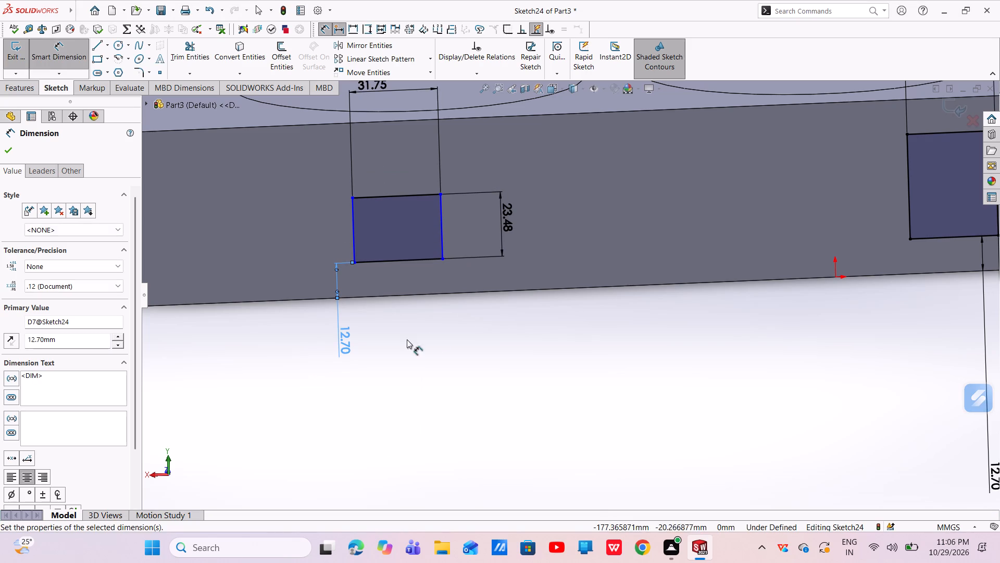
# Set the second rectangle's height to 38.1 mm.
pyautogui.doubleClick(509, 221)
pyautogui.press('BackSpace')
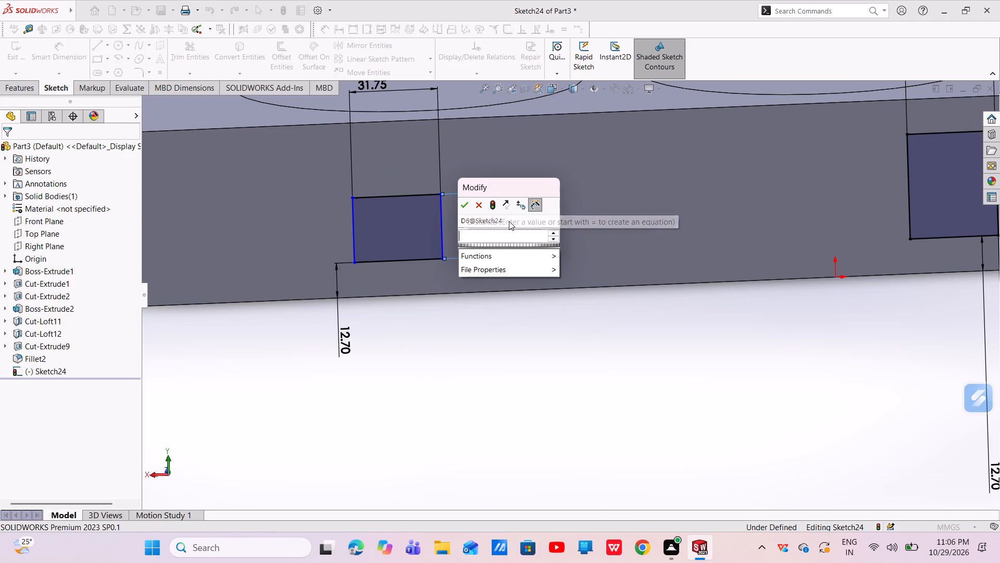
pyautogui.write('38.1')
pyautogui.press('Return')
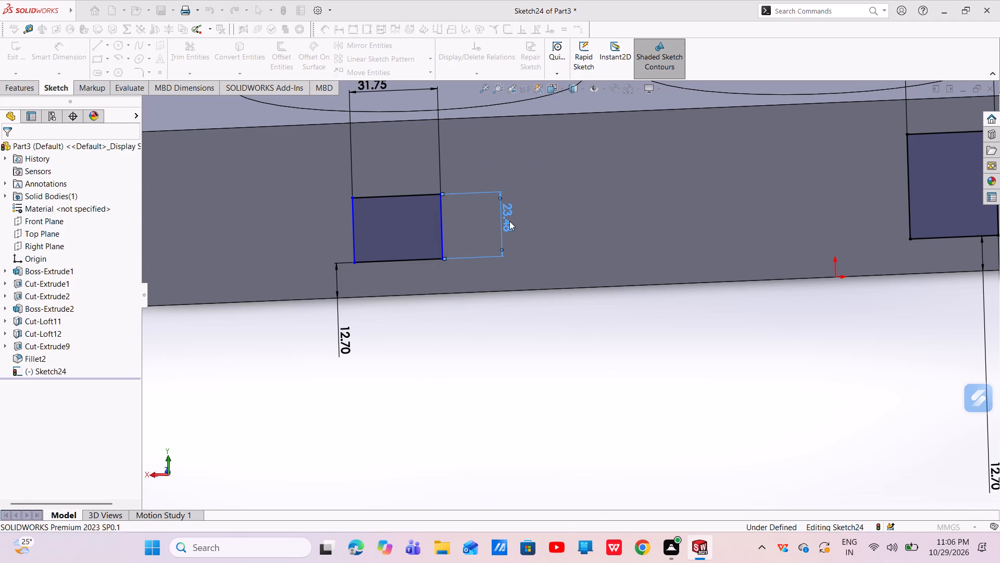
pyautogui.press('Escape')
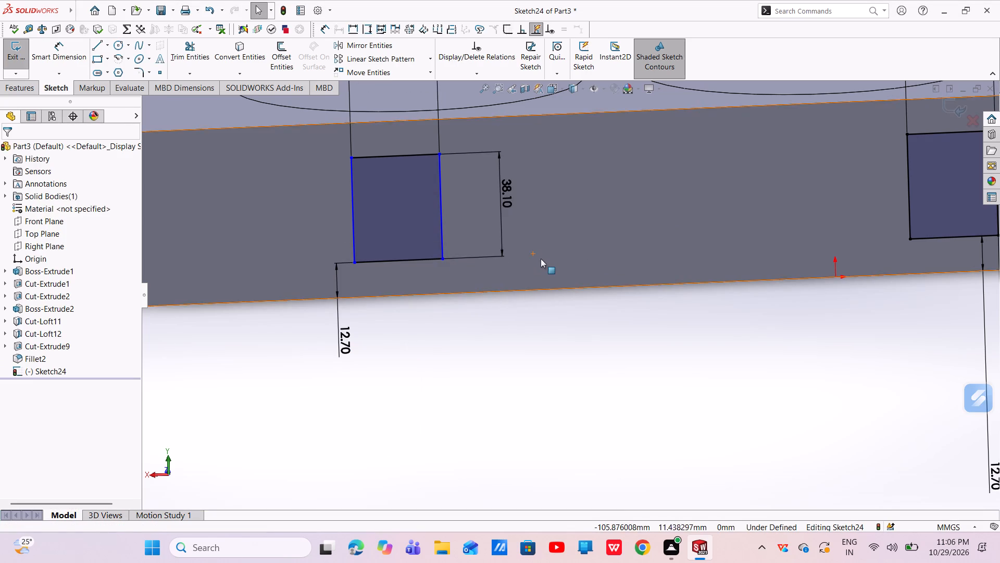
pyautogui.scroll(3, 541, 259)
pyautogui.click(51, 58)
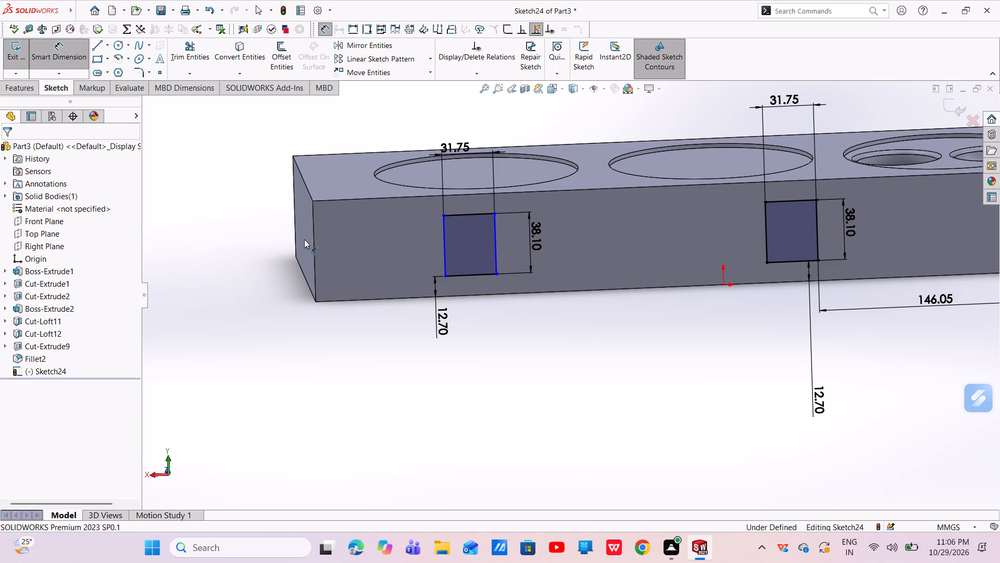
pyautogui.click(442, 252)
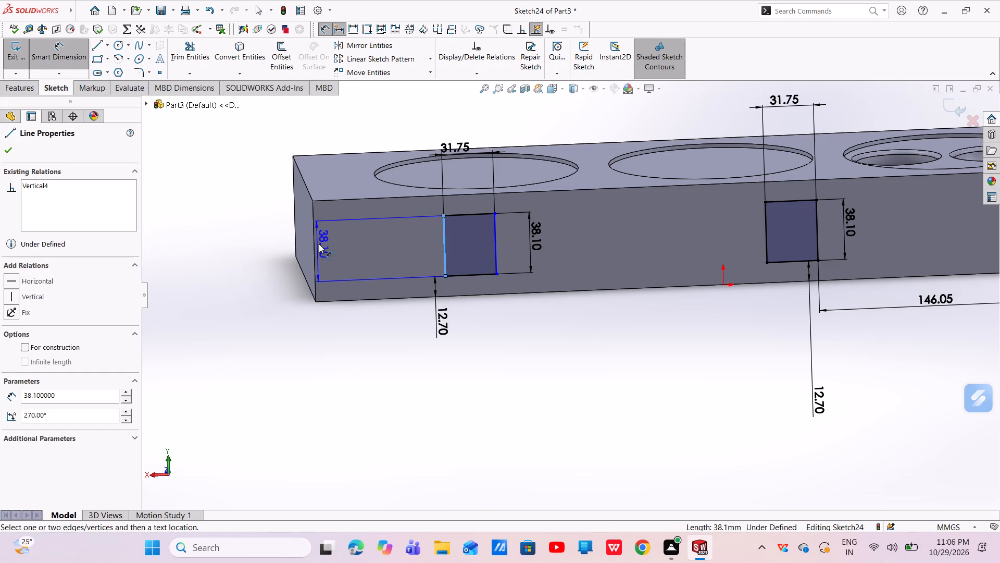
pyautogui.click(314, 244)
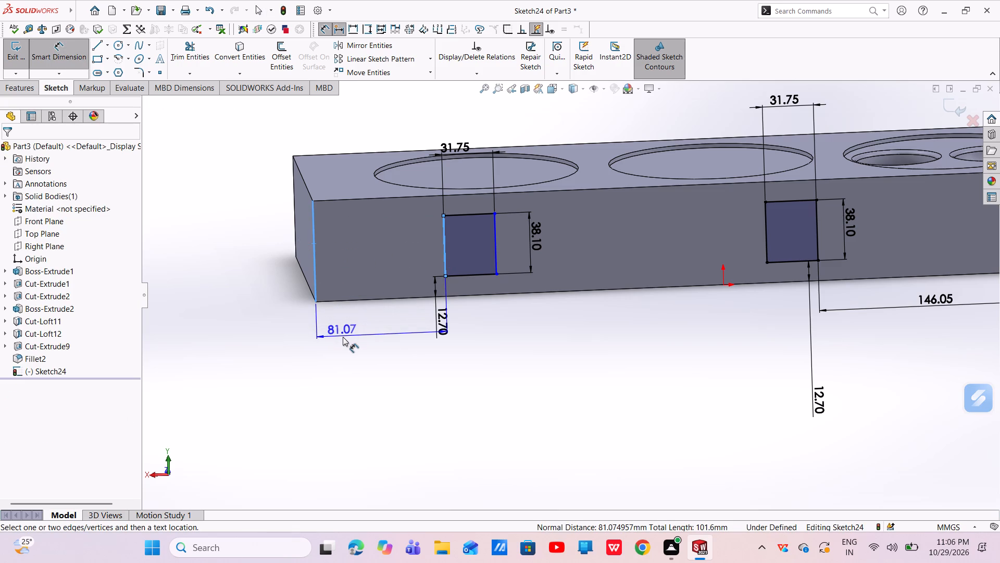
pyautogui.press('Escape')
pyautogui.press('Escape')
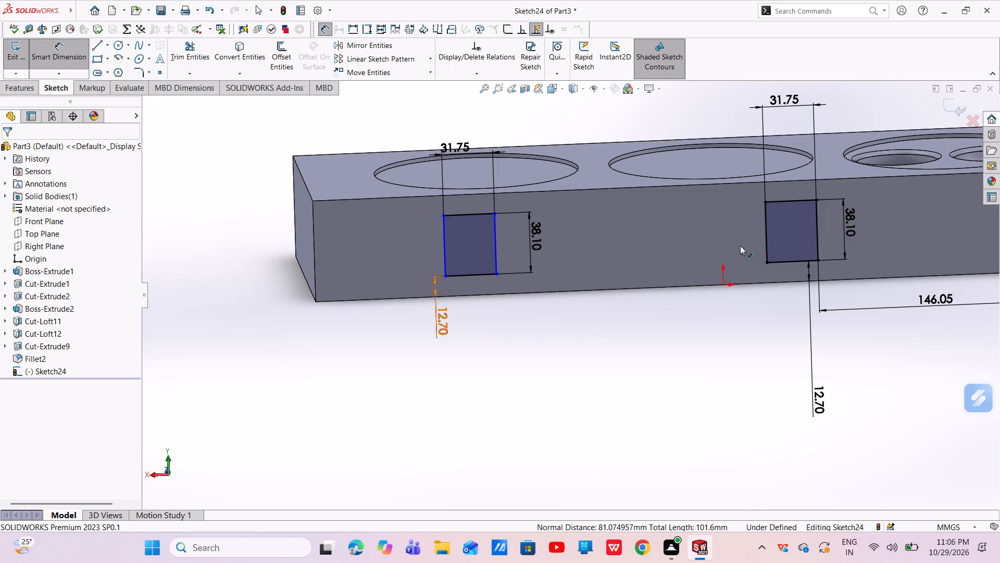
# Dimension the spacing between the matching vertical edges of the two rectangles, nearest the existing opening, as 145.05 mm.
pyautogui.click(816, 237)
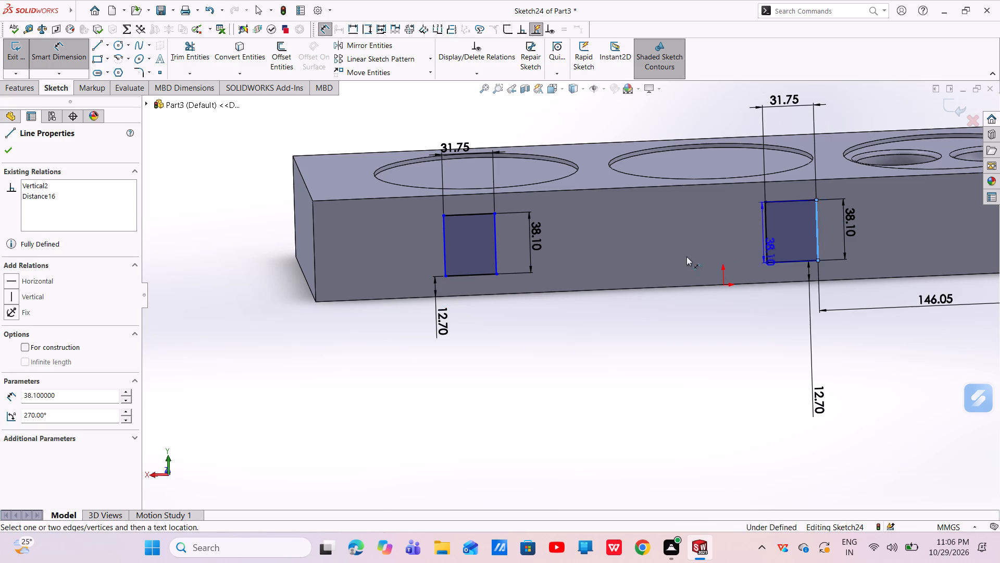
pyautogui.click(493, 243)
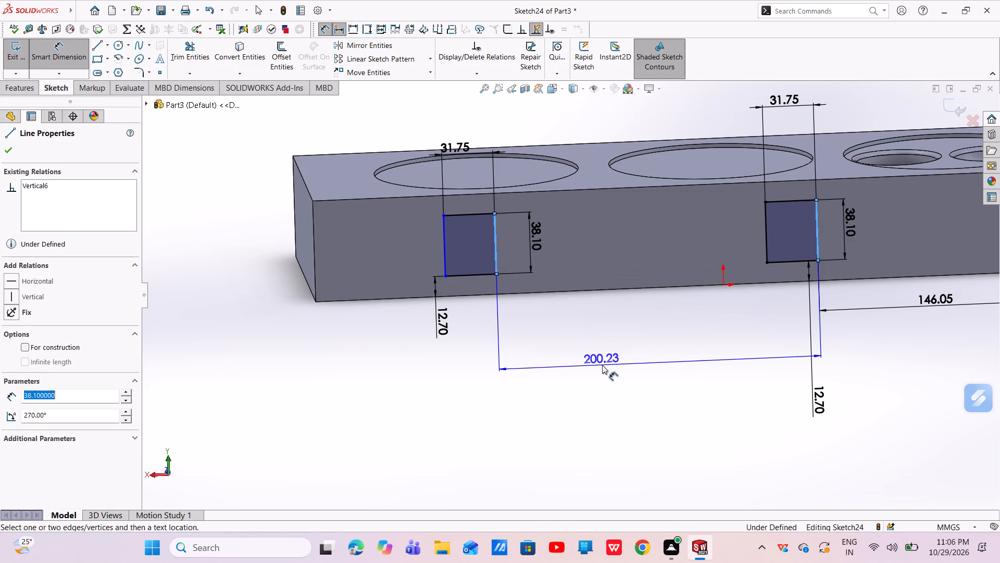
pyautogui.click(602, 365)
pyautogui.press('BackSpace')
pyautogui.write('145')
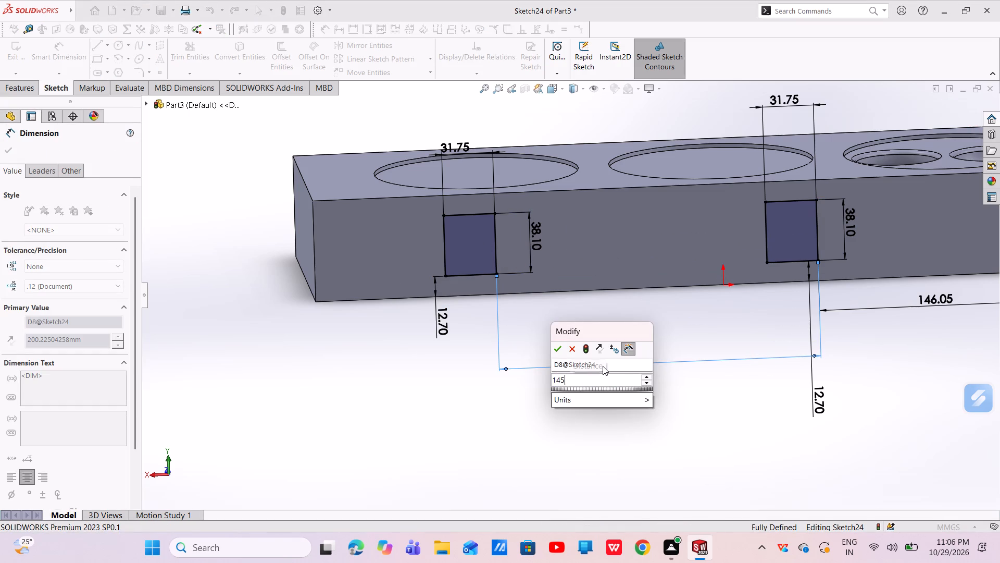
pyautogui.press('.')
pyautogui.write('05')
pyautogui.press('Return')
pyautogui.press('Escape')
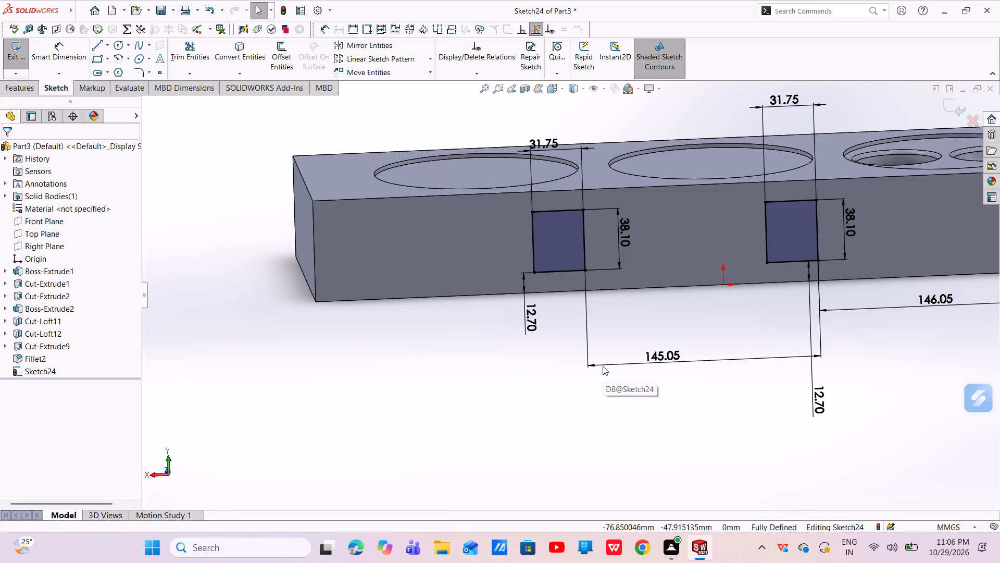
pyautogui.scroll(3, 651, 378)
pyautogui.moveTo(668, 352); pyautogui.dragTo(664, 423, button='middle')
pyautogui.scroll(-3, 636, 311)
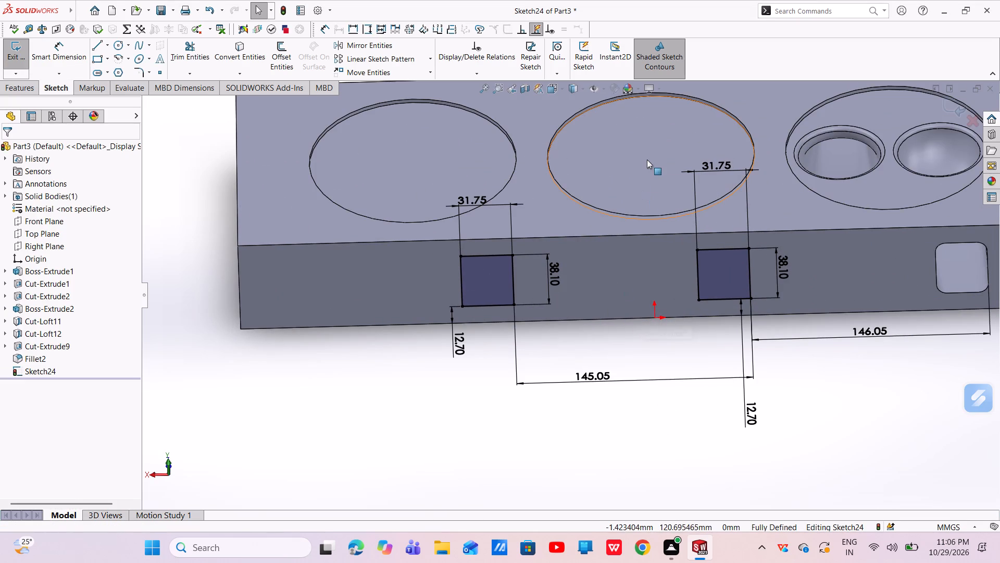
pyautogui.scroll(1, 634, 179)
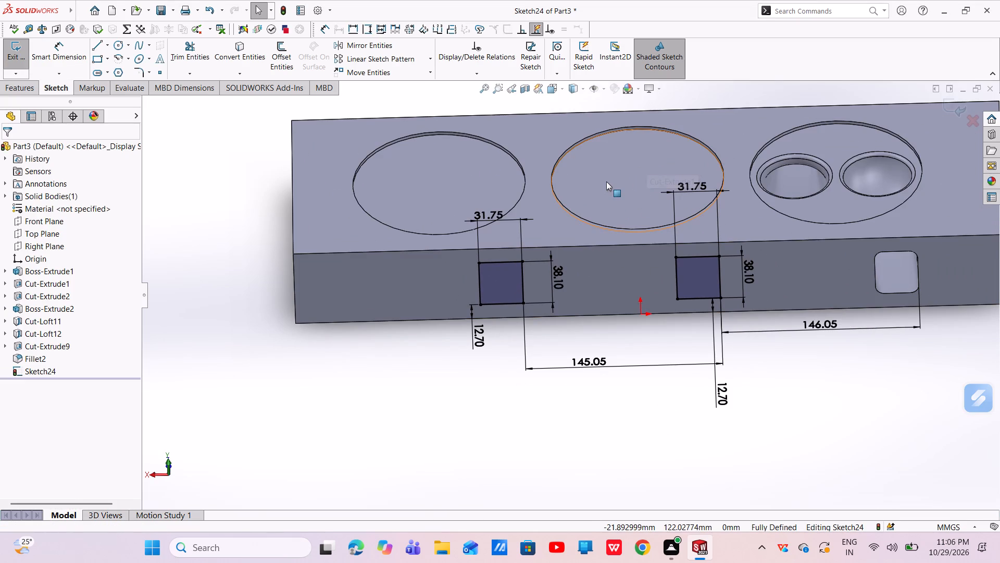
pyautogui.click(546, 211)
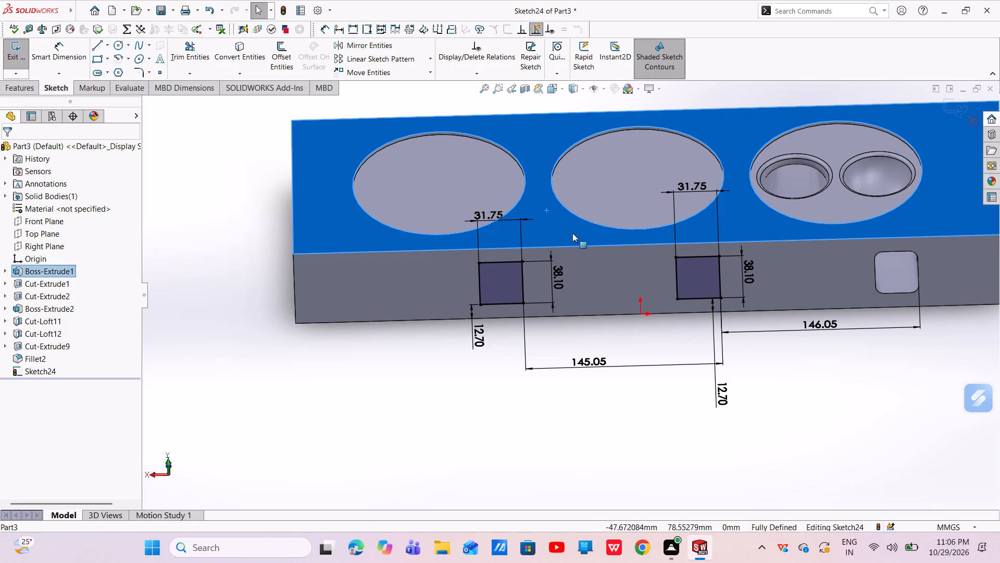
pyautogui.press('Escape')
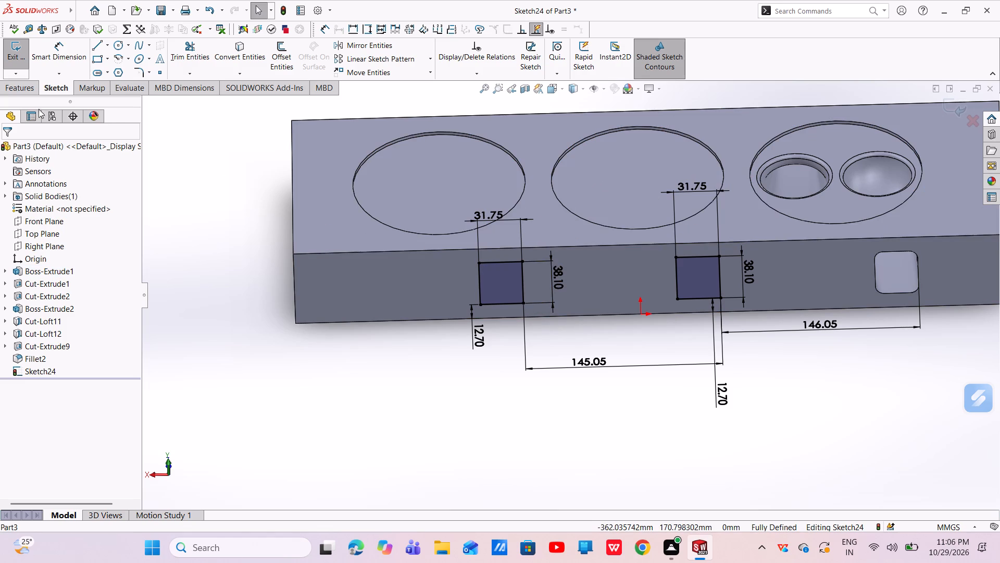
# Round all eight corners of the two rectangles with a 6.35 mm sketch fillet.
pyautogui.click(140, 70)
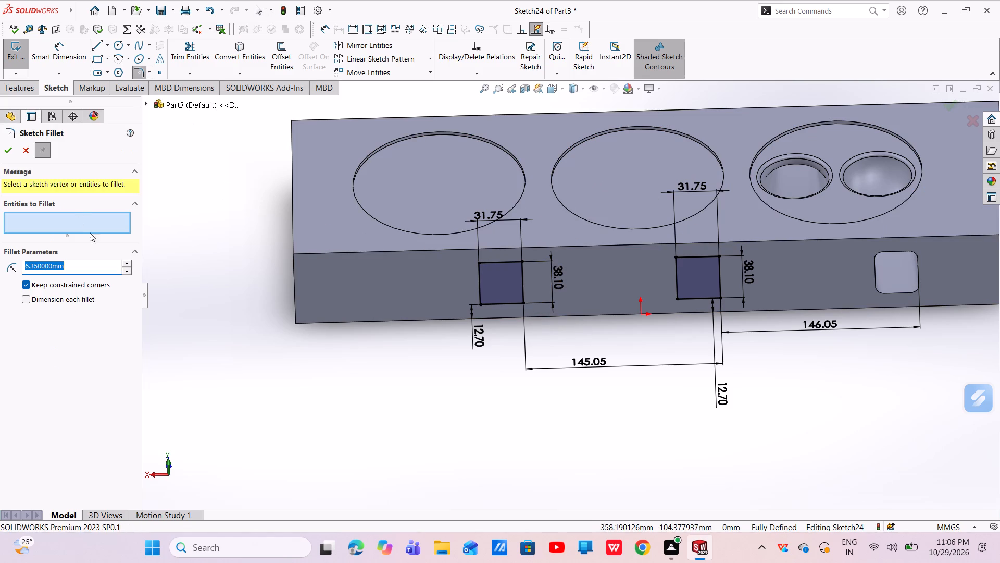
pyautogui.scroll(-3, 557, 350)
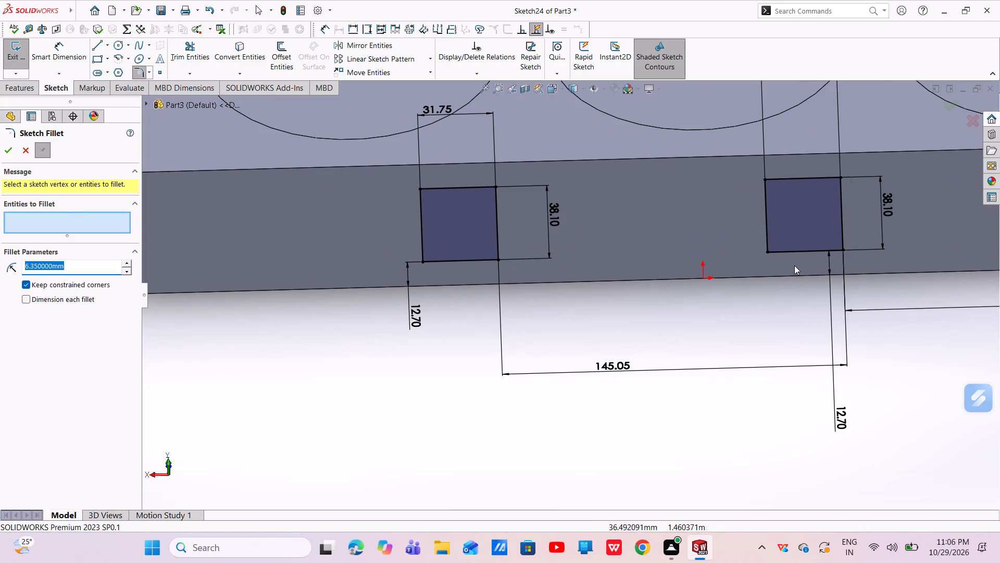
pyautogui.click(766, 181)
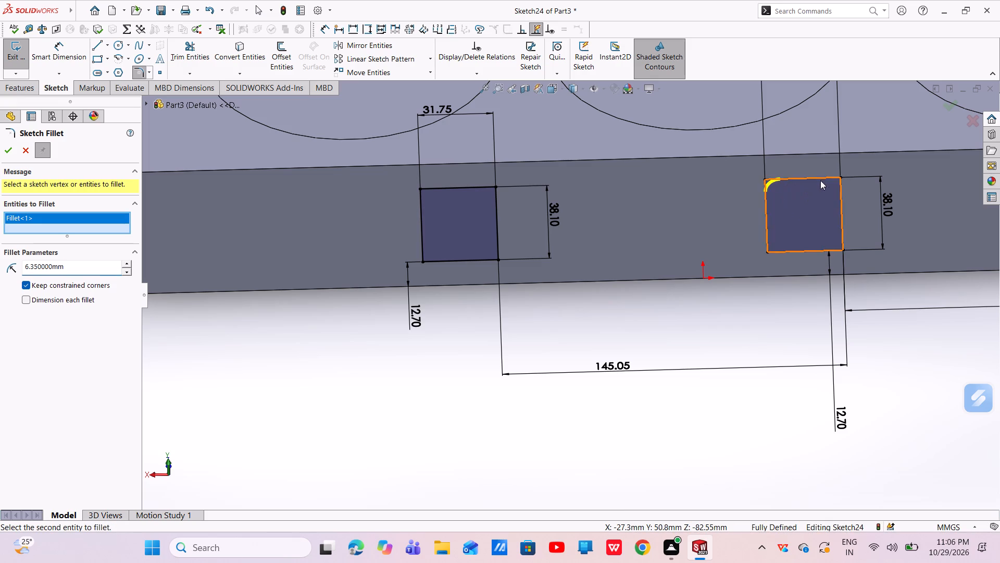
pyautogui.click(838, 175)
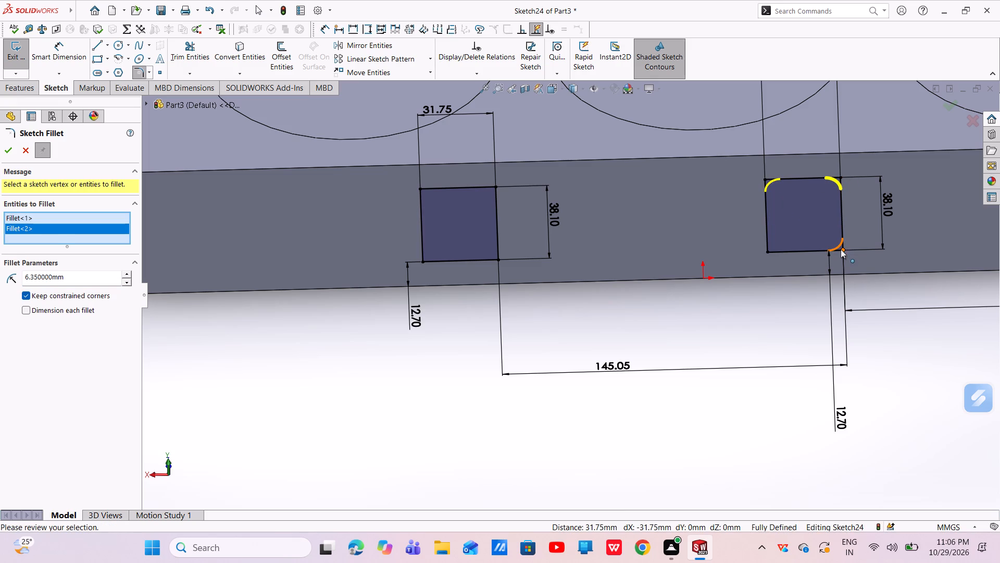
pyautogui.click(841, 250)
pyautogui.click(769, 252)
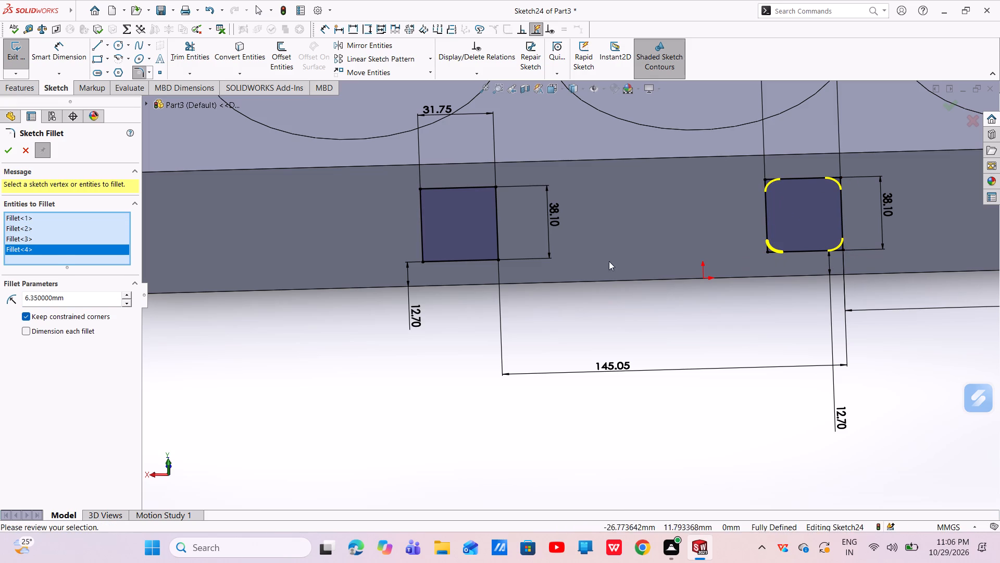
pyautogui.click(495, 260)
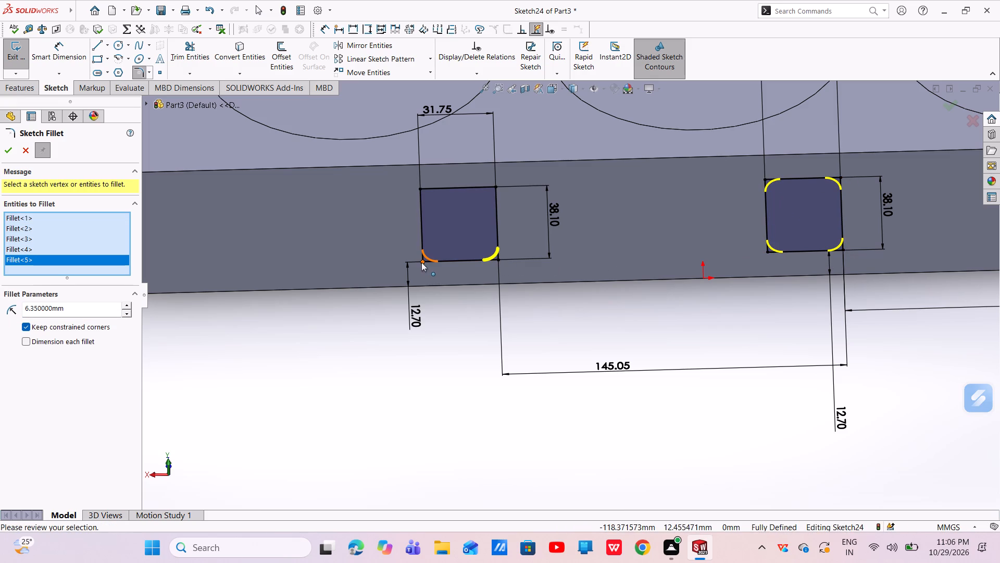
pyautogui.click(421, 262)
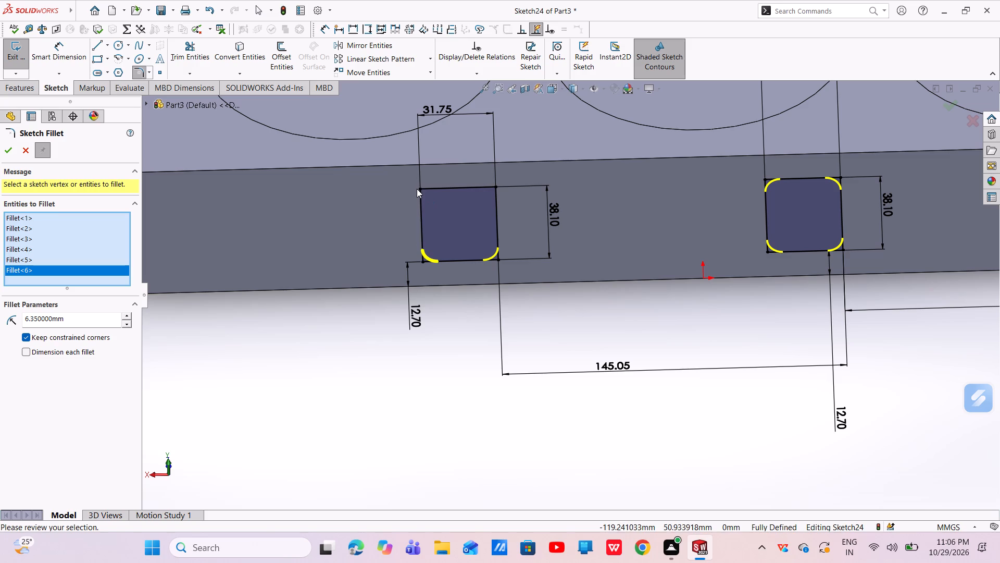
pyautogui.click(420, 190)
pyautogui.click(495, 189)
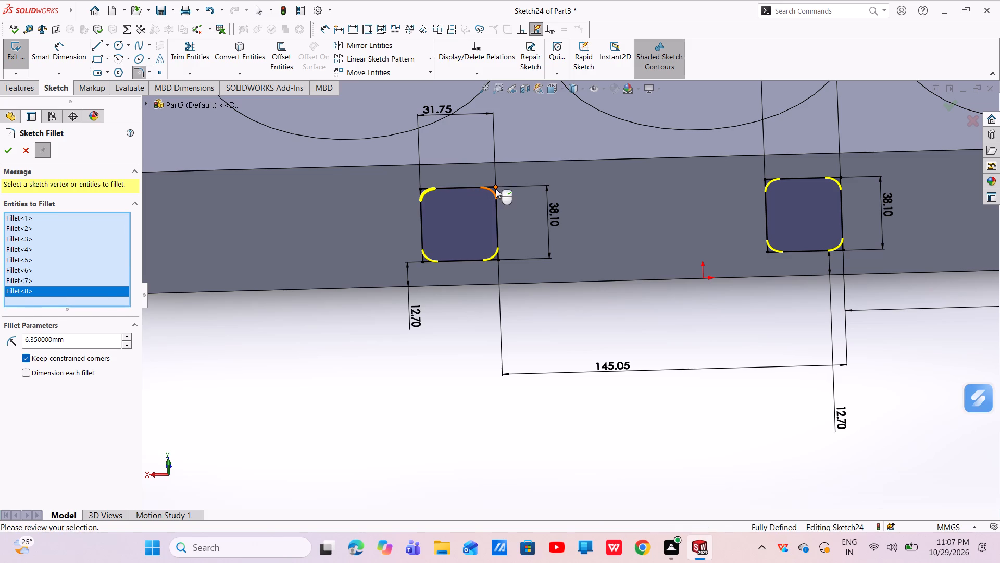
pyautogui.rightClick(496, 189)
pyautogui.scroll(3, 558, 258)
pyautogui.scroll(2, 646, 314)
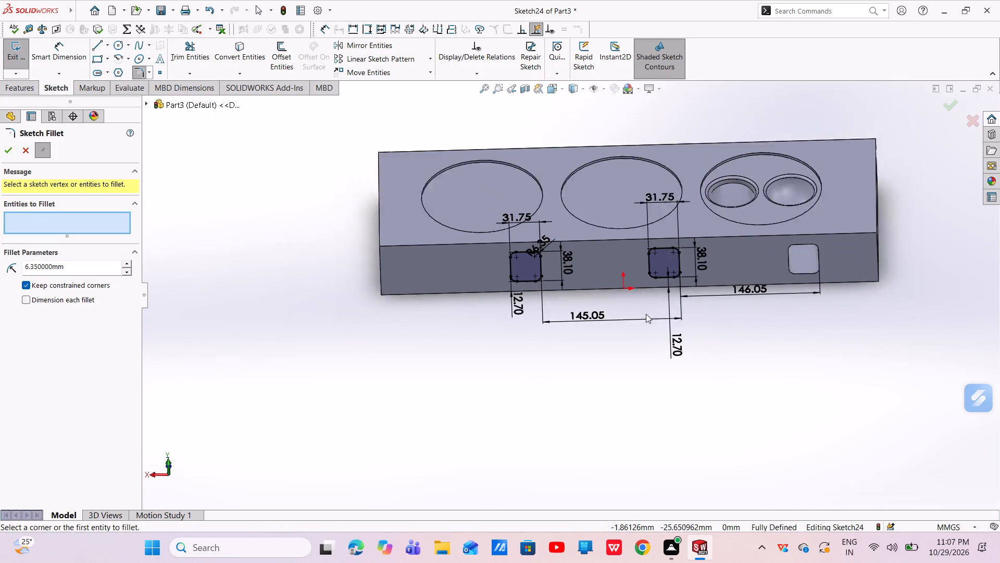
pyautogui.scroll(1, 646, 314)
pyautogui.click(953, 109)
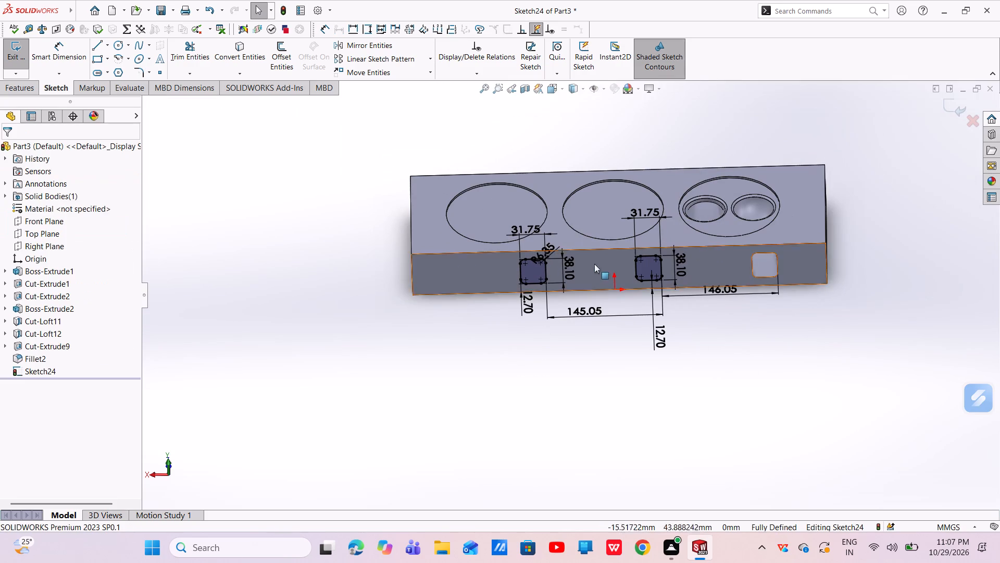
# Finish the side-face sketch containing the two rounded rectangles.
pyautogui.moveTo(493, 276); pyautogui.dragTo(533, 325, button='middle')
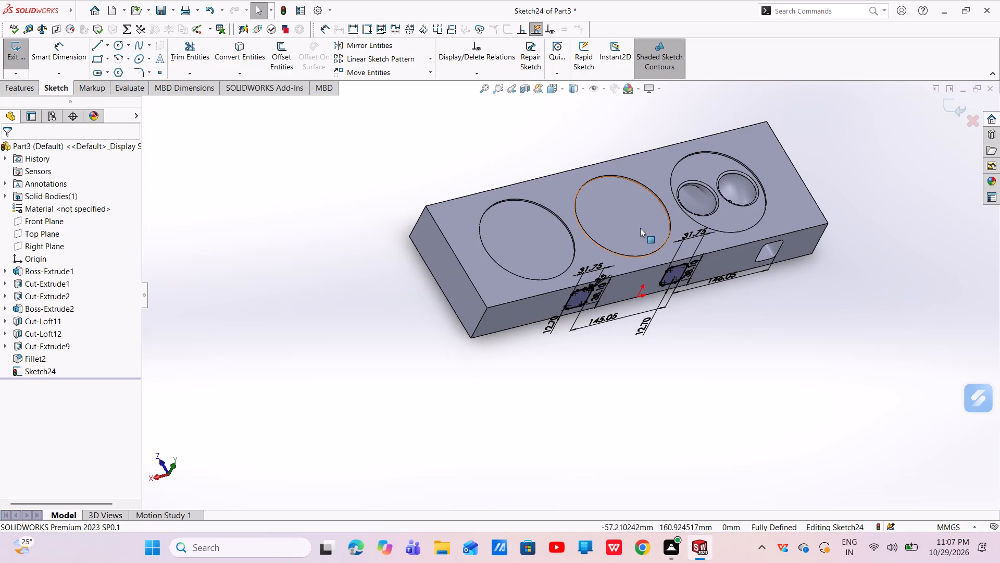
pyautogui.click(566, 202)
pyautogui.press('Escape')
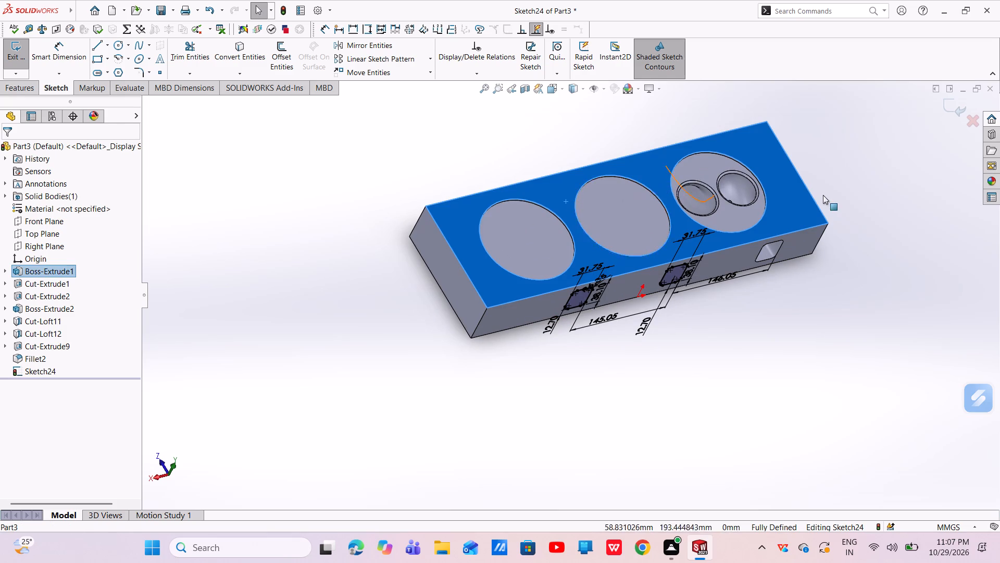
pyautogui.click(945, 101)
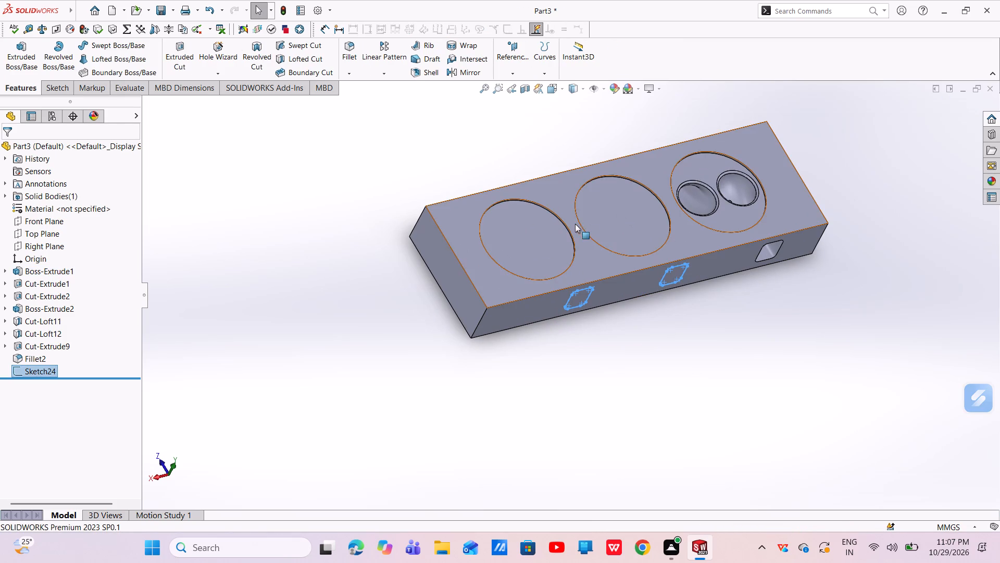
# Start a sketch on the block's top face and draw a circle of about 15 mm radius inside the middle recess, level with the origin.
pyautogui.click(567, 201)
pyautogui.click(612, 169)
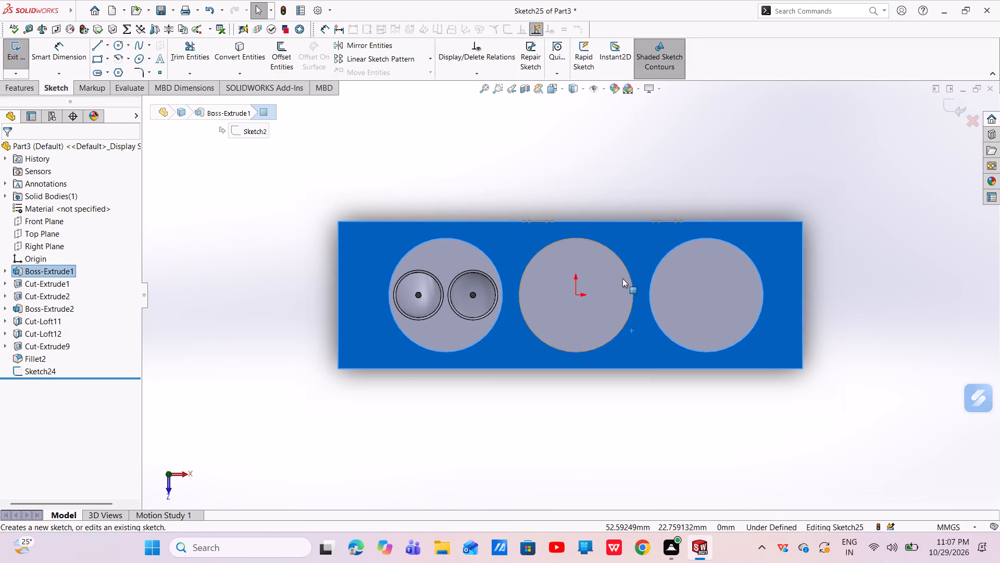
pyautogui.press('Escape')
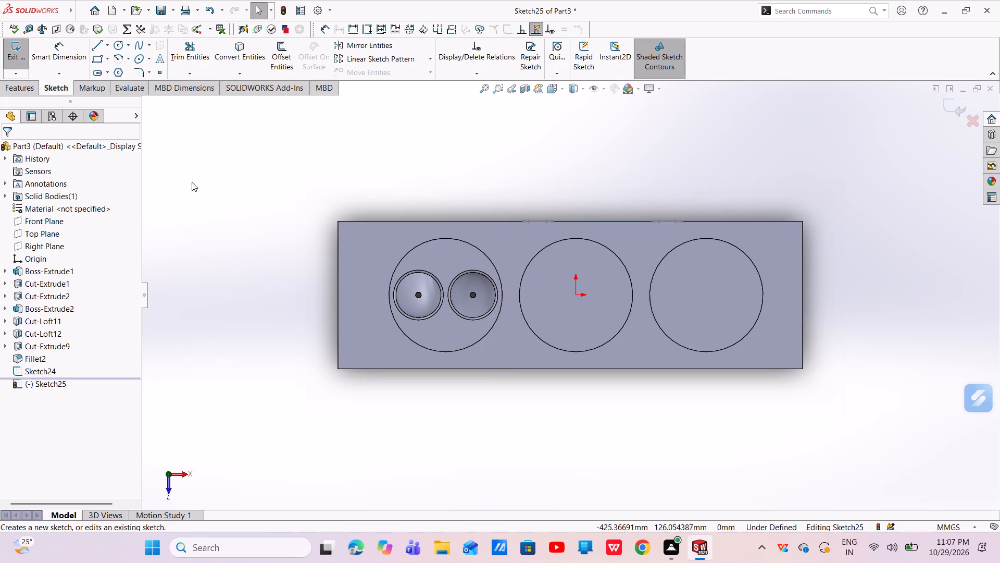
pyautogui.click(118, 40)
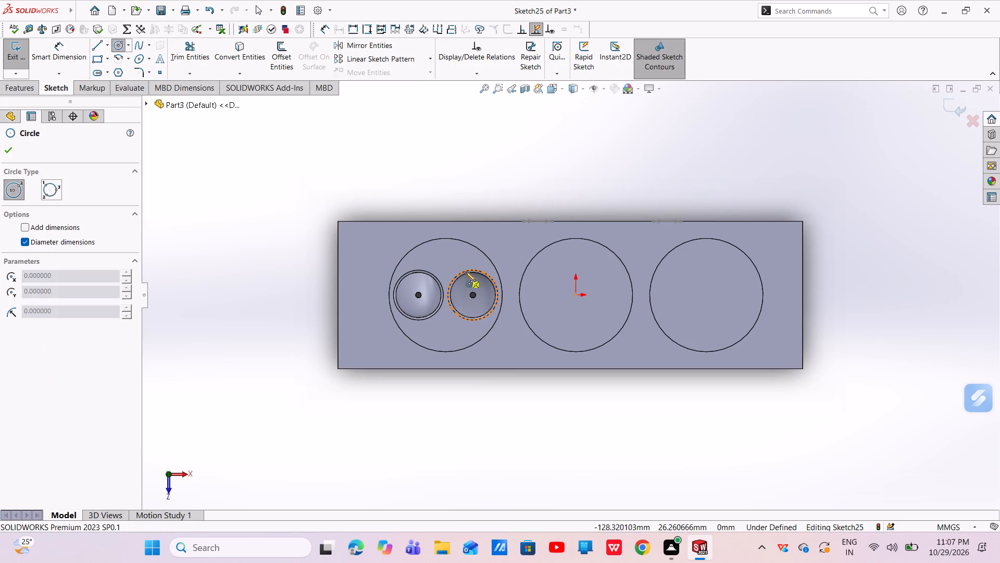
pyautogui.click(538, 295)
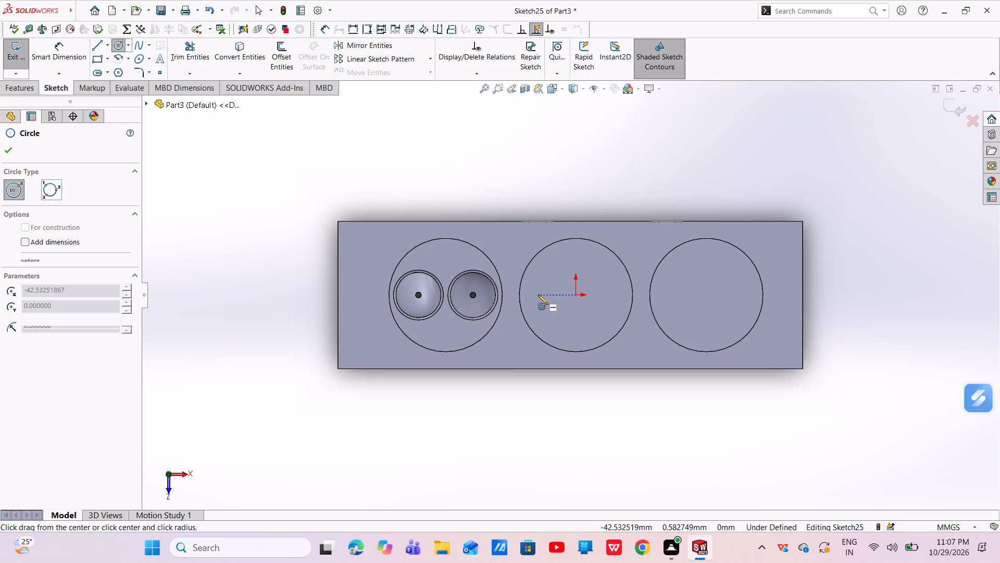
pyautogui.click(546, 306)
pyautogui.rightClick(546, 307)
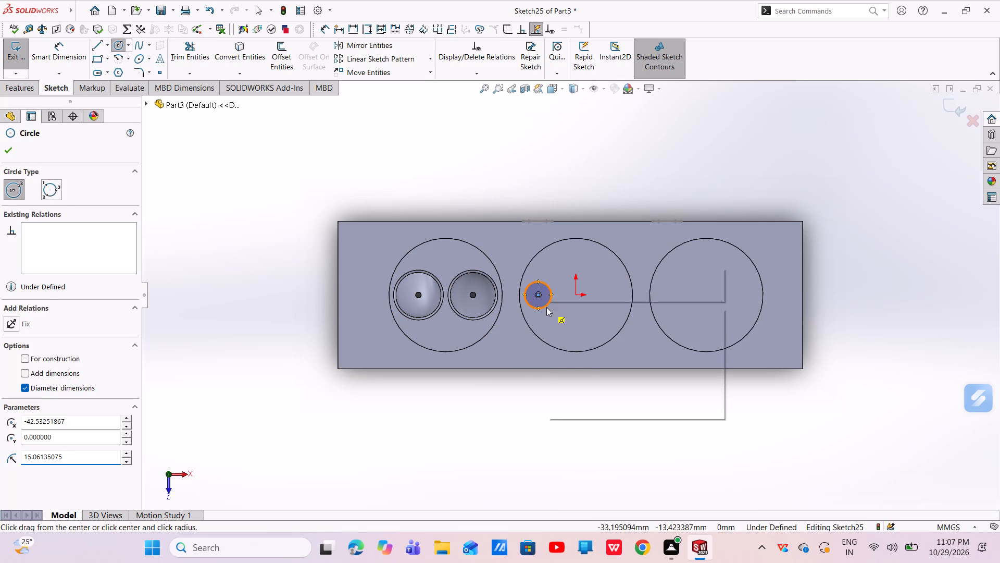
pyautogui.click(567, 314)
# Draw a smaller second circle inside the middle recess, across the origin from the first, centred about 35 mm from the origin.
pyautogui.click(120, 48)
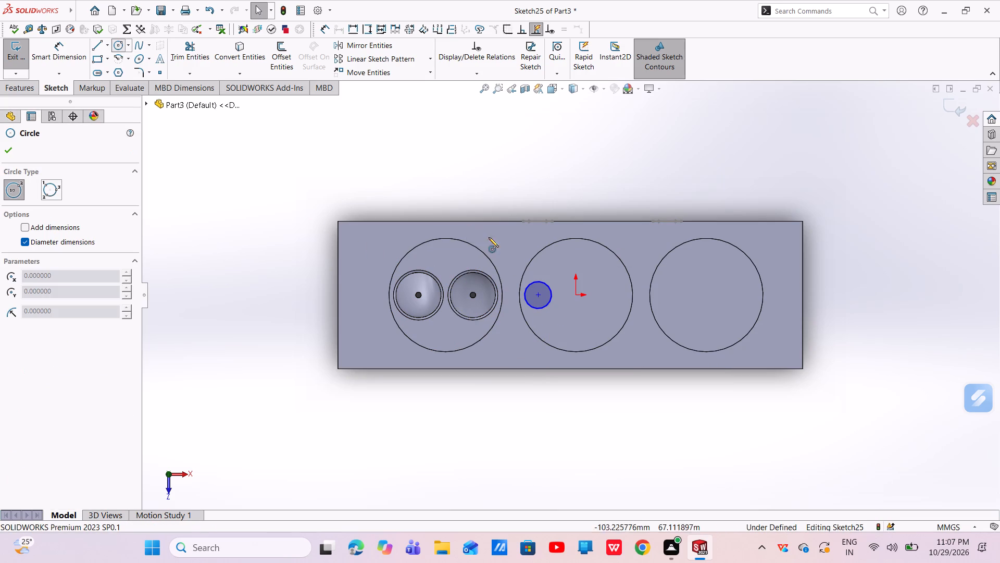
pyautogui.click(607, 292)
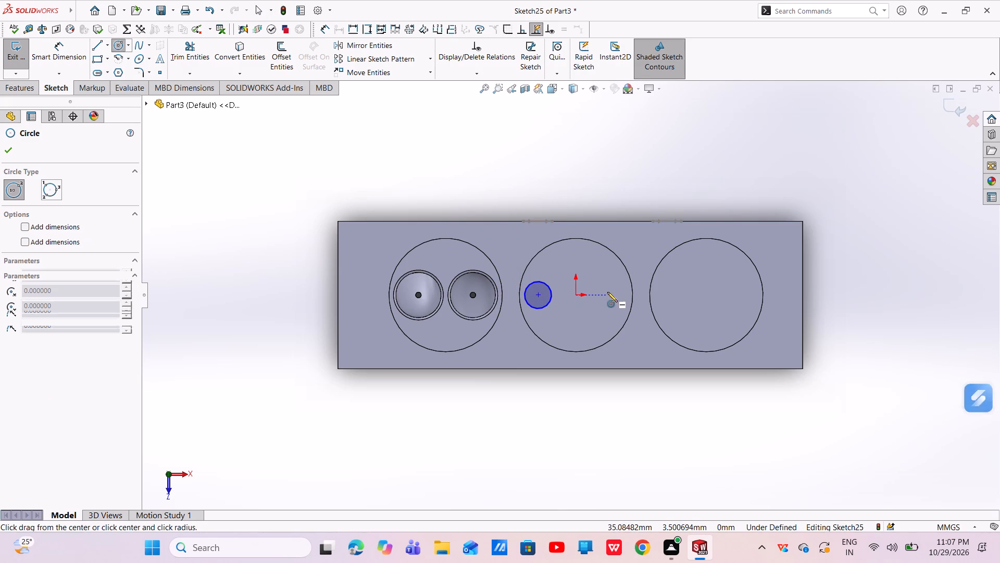
pyautogui.click(612, 304)
pyautogui.rightClick(612, 304)
pyautogui.click(626, 312)
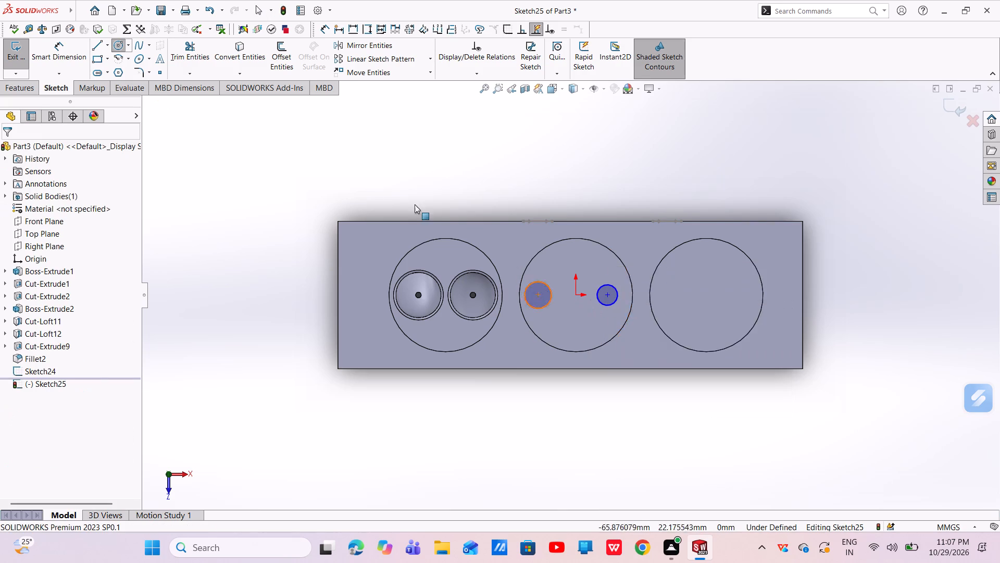
# Draw a horizontal construction centerline connecting the centres of the two circles in the middle recess.
pyautogui.click(108, 45)
pyautogui.click(132, 77)
pyautogui.scroll(-4, 505, 271)
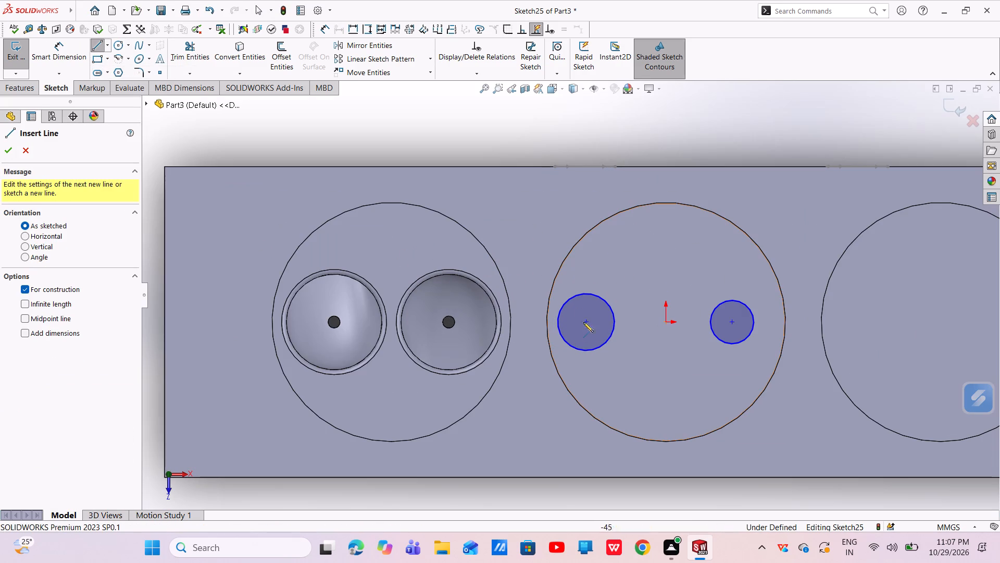
pyautogui.click(588, 323)
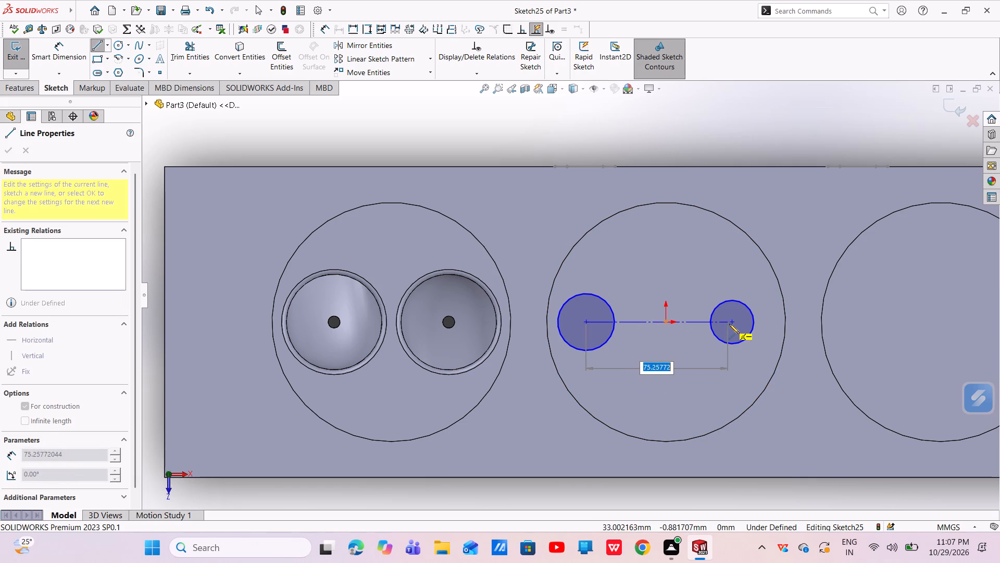
pyautogui.click(730, 324)
pyautogui.rightClick(730, 324)
pyautogui.click(751, 332)
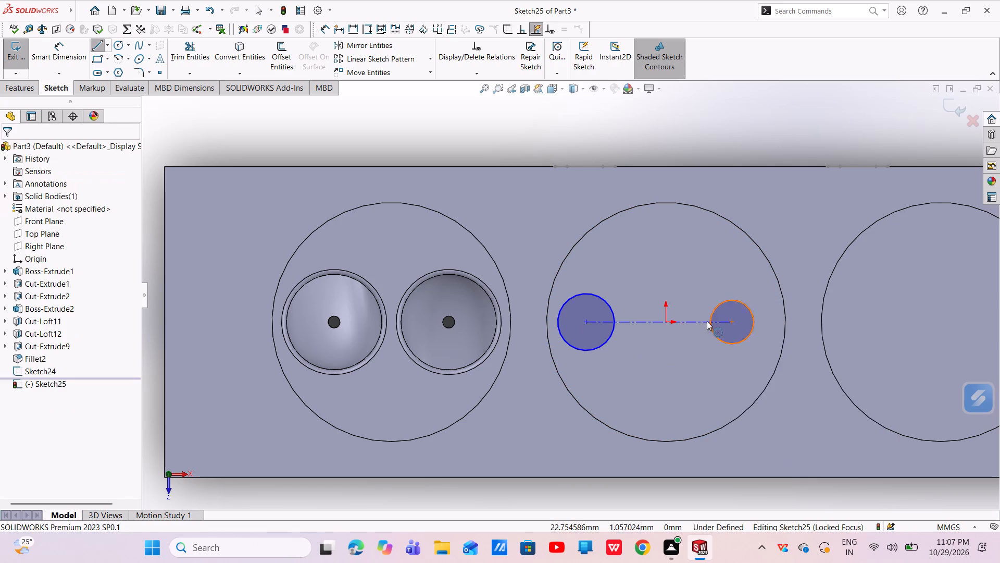
pyautogui.scroll(4, 678, 335)
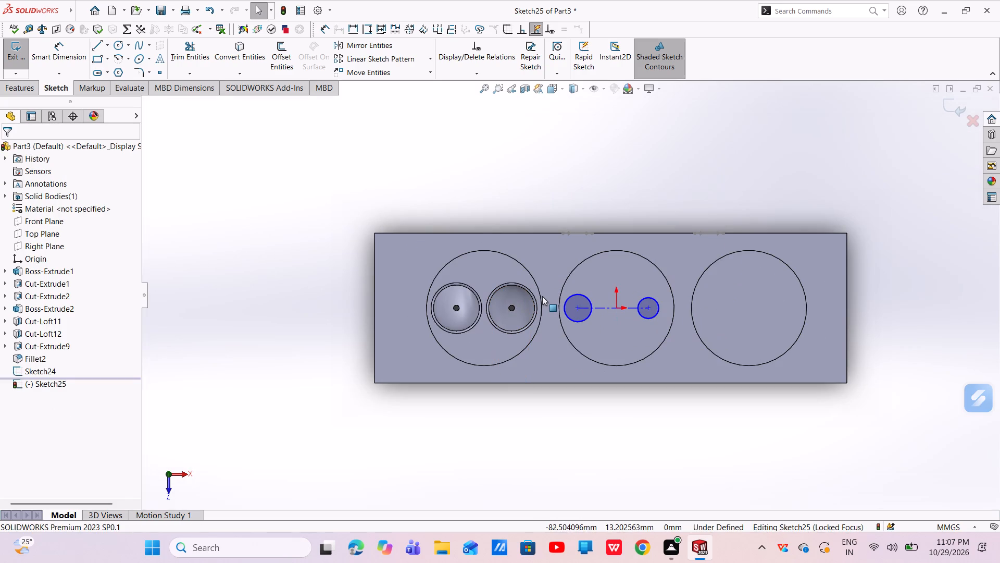
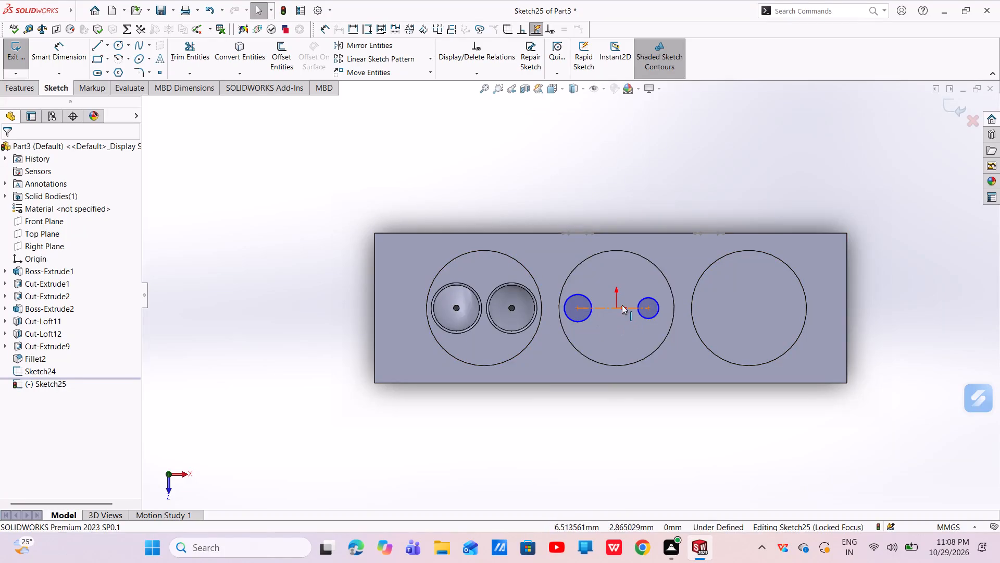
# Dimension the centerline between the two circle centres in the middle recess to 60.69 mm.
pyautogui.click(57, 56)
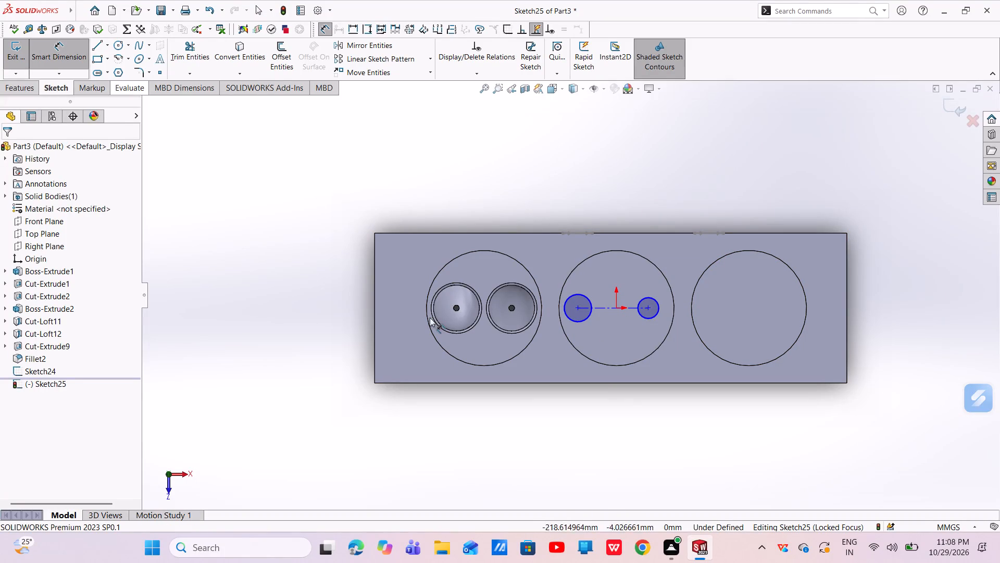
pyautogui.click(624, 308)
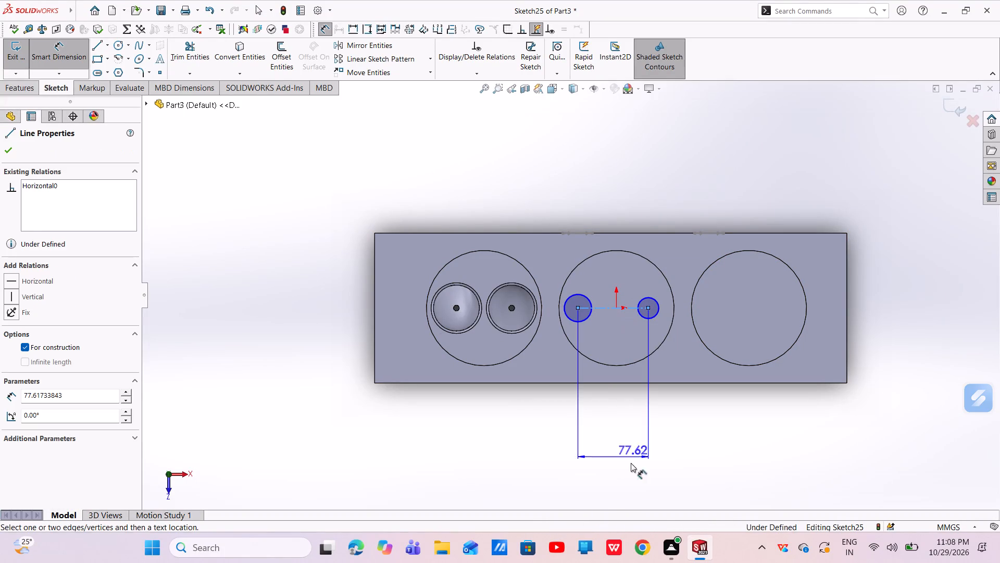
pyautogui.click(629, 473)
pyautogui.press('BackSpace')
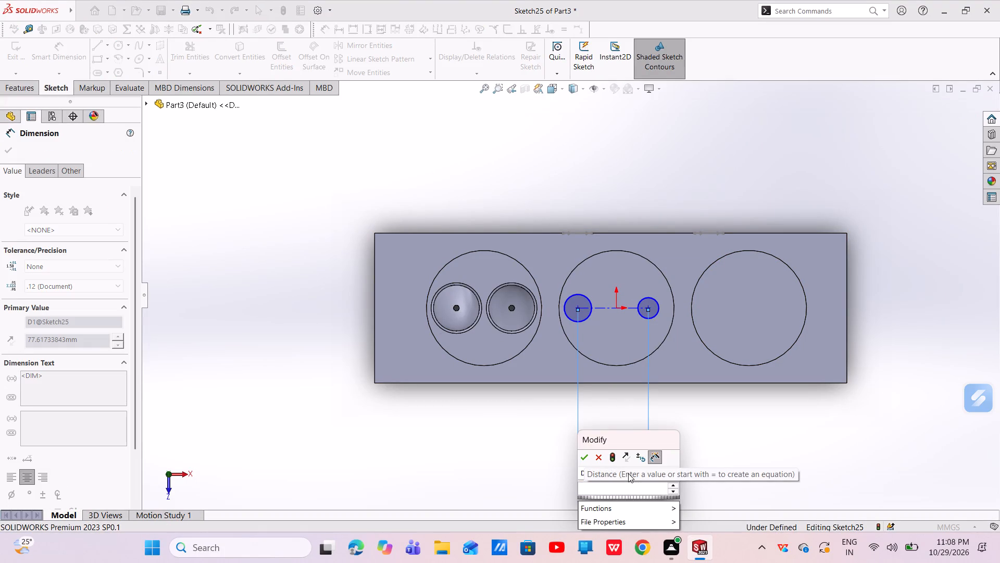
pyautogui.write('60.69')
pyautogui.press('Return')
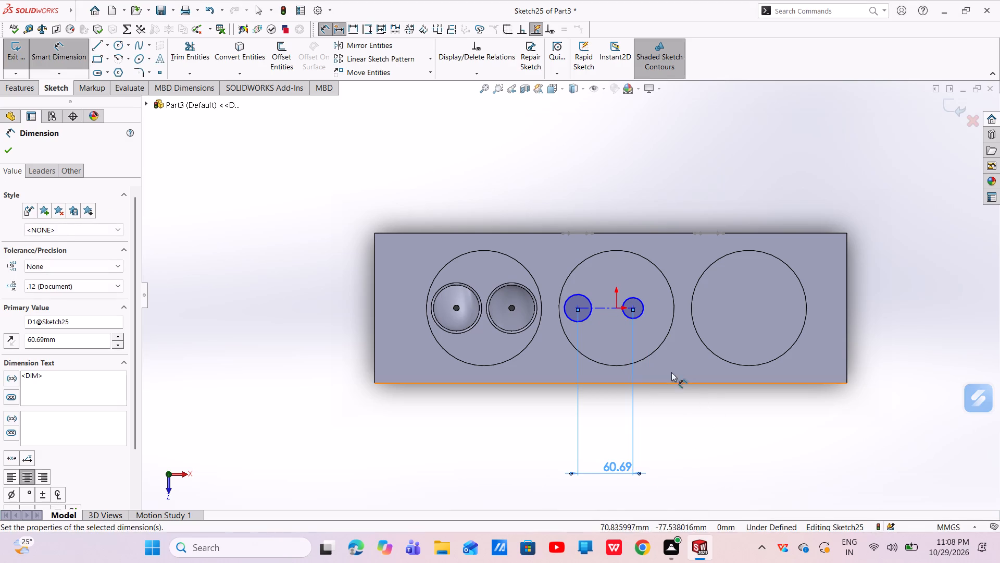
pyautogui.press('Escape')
# Make the two circles inside the middle recess equal in radius.
pyautogui.scroll(-4, 619, 321)
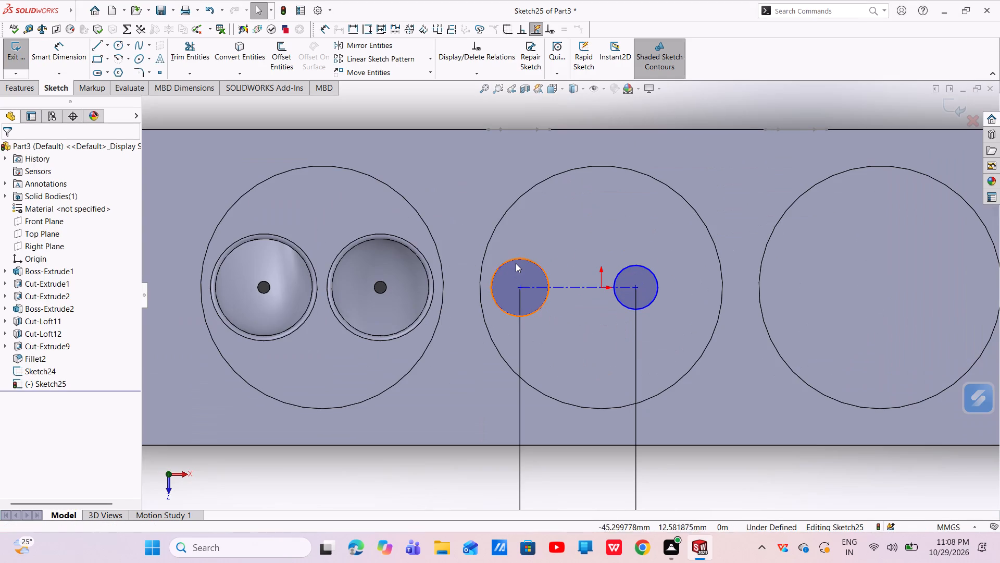
pyautogui.click(544, 301)
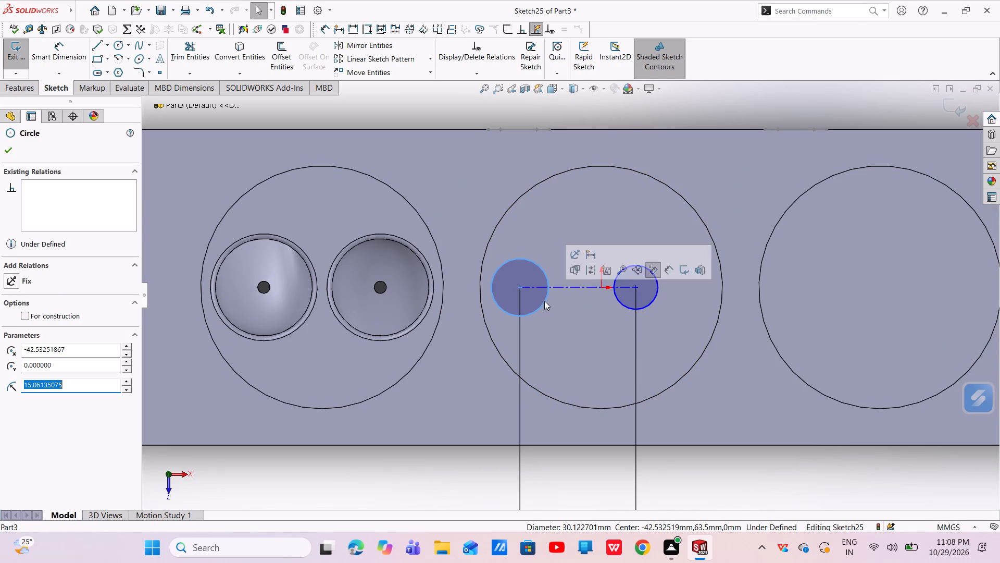
pyautogui.keyDown('ctrl'); pyautogui.click(614, 293); pyautogui.keyUp('ctrl')
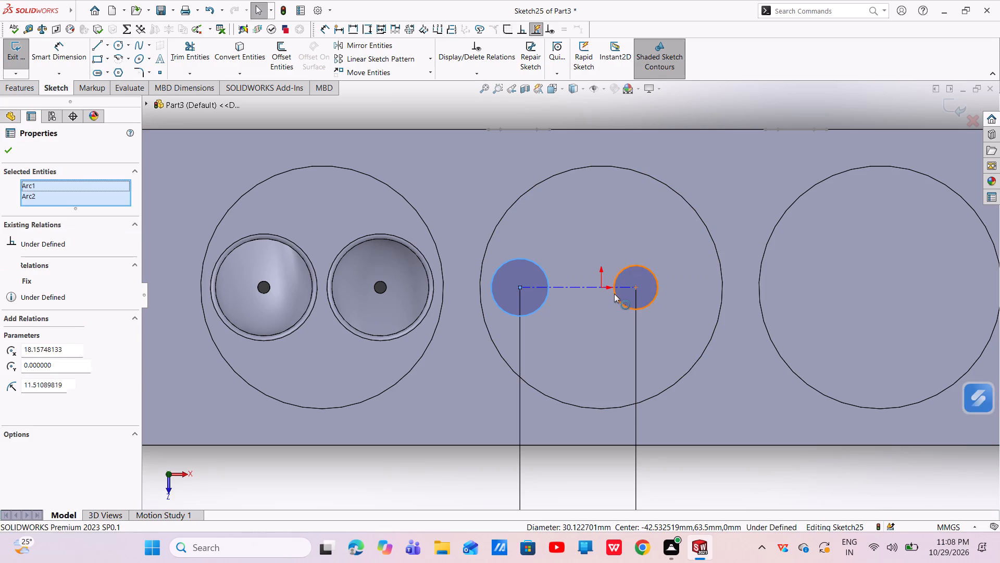
pyautogui.click(684, 246)
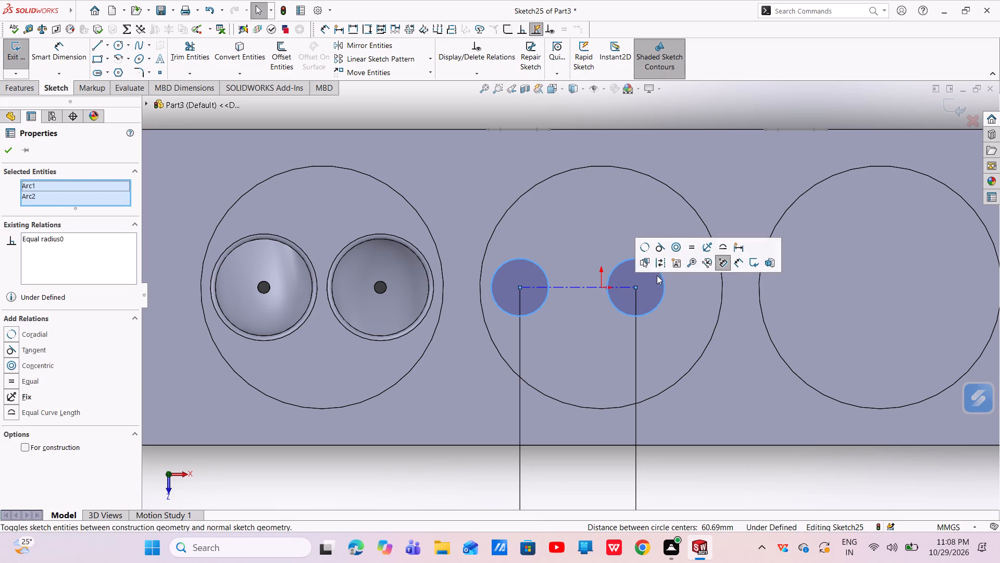
pyautogui.press('Escape')
pyautogui.press('Escape')
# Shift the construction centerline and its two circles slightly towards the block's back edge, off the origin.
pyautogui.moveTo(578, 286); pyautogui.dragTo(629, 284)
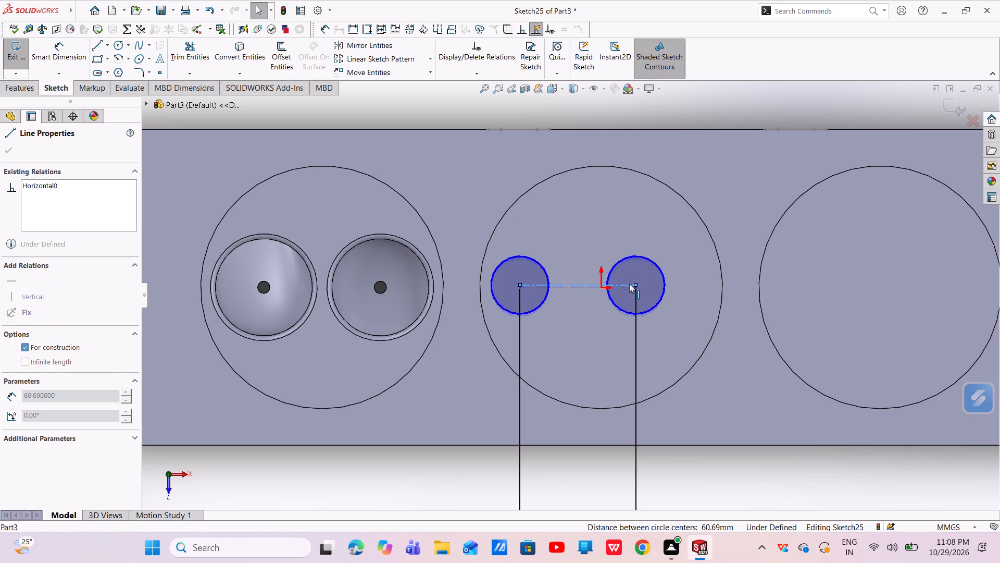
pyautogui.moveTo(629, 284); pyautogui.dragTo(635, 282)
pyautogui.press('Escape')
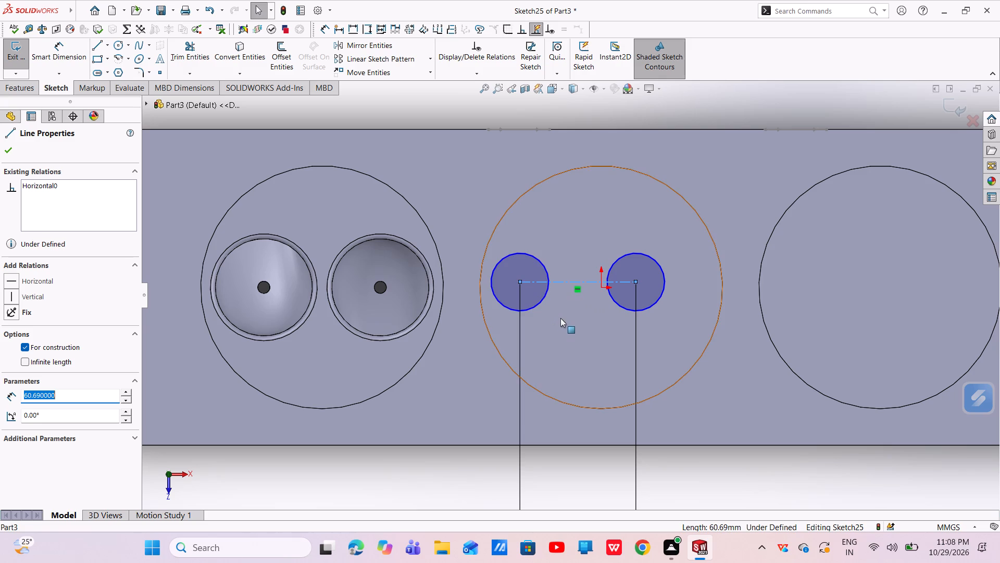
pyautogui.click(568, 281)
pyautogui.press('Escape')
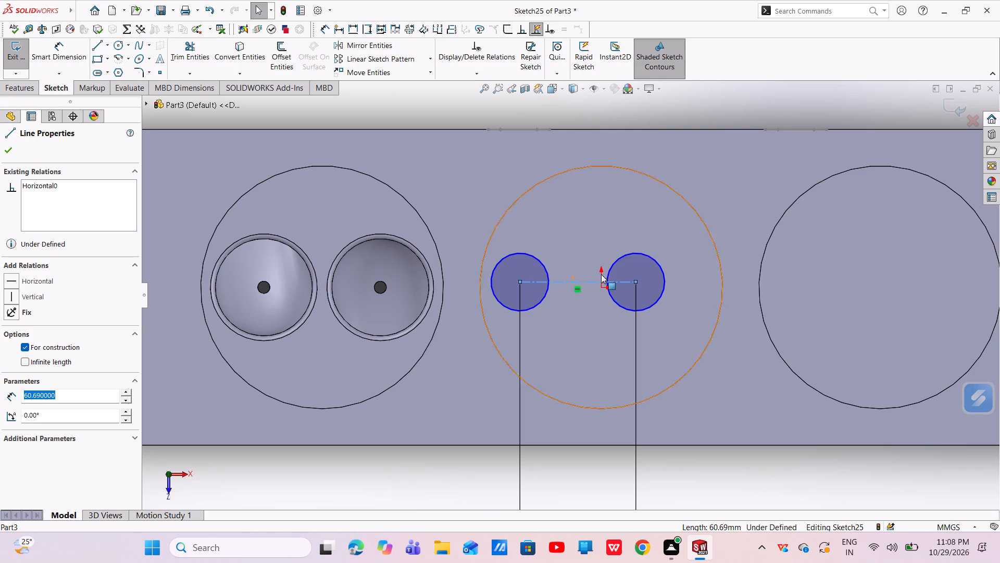
# Convert the middle recess's circular edge into the current sketch.
pyautogui.click(713, 335)
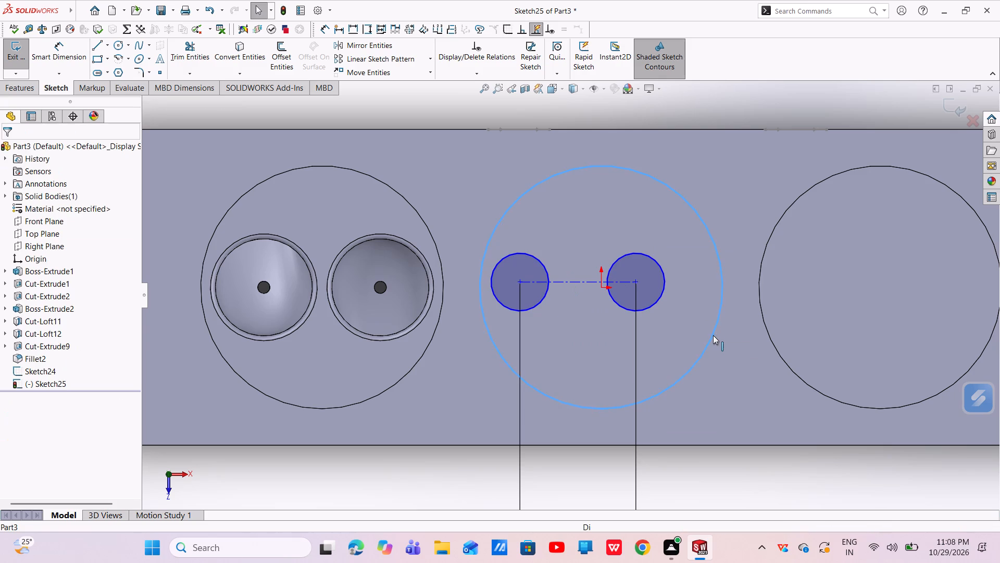
pyautogui.press('Escape')
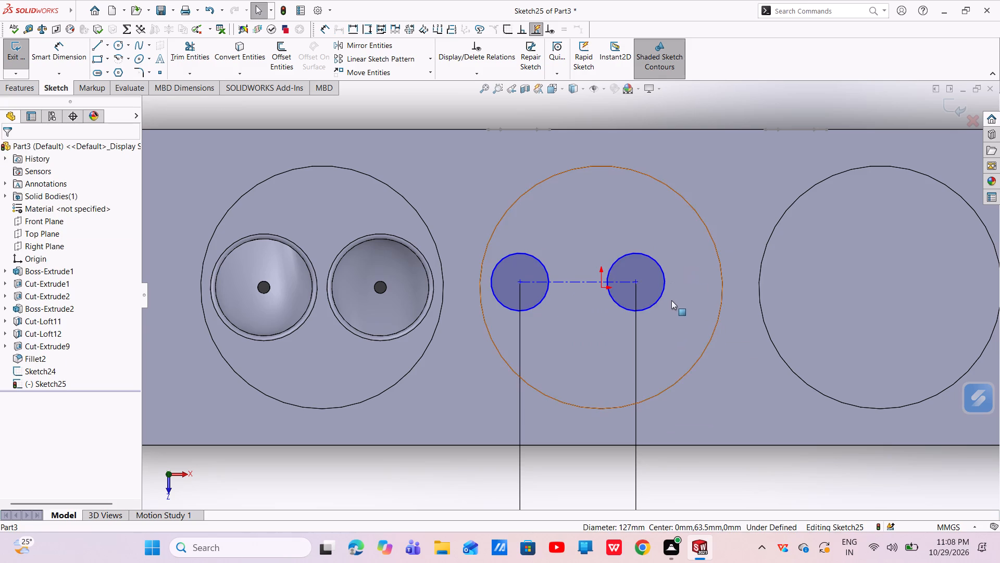
pyautogui.click(231, 47)
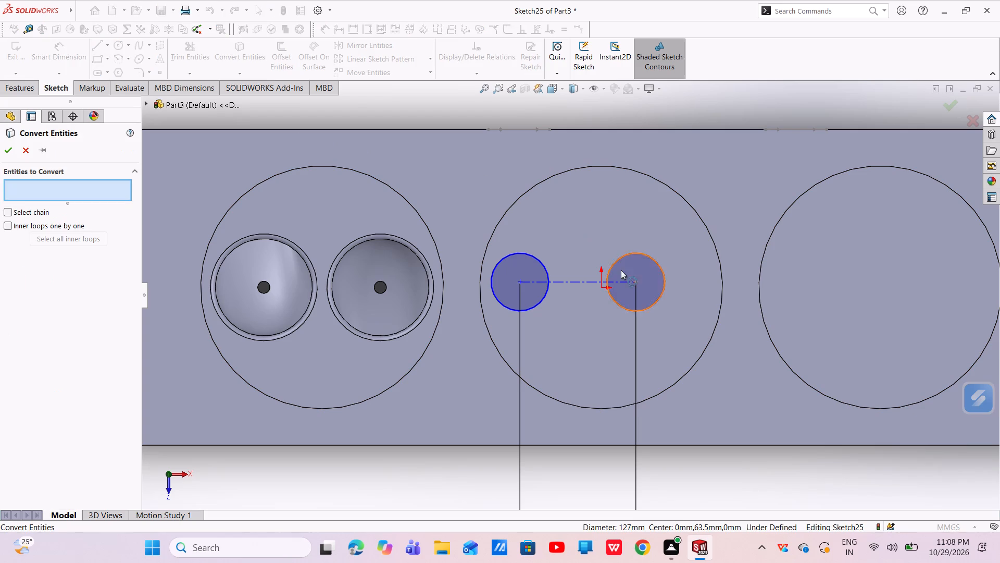
pyautogui.click(707, 347)
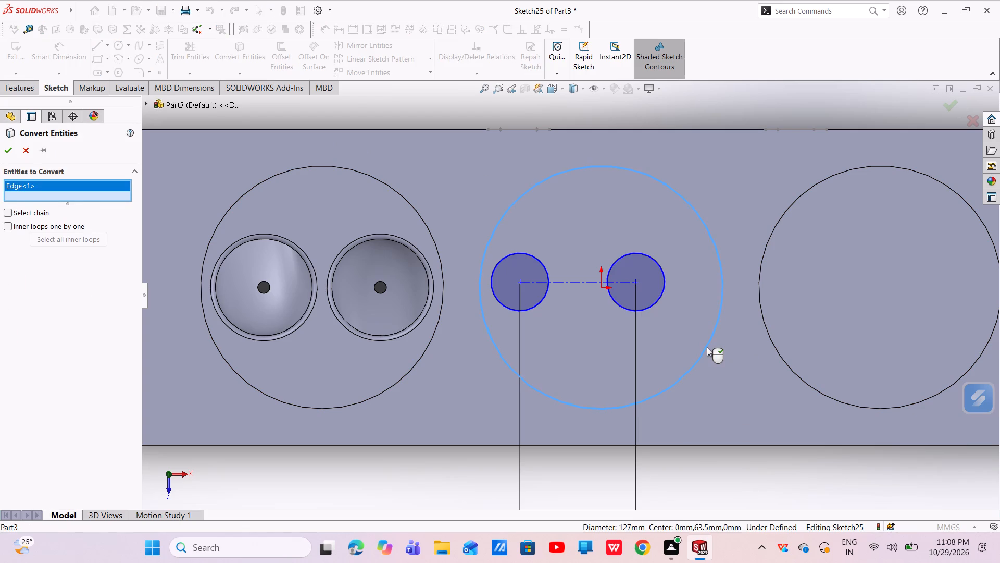
pyautogui.press('Escape')
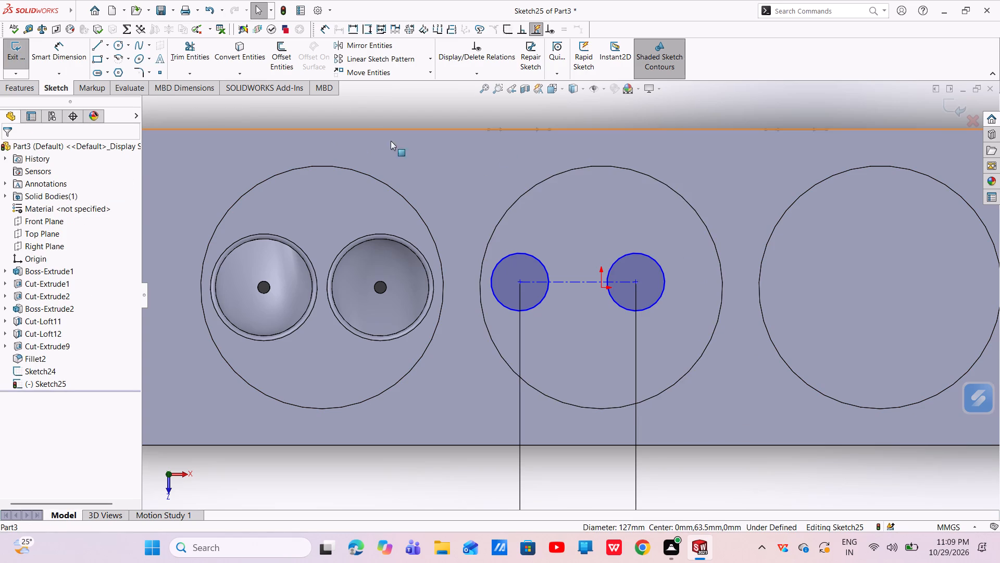
pyautogui.click(556, 175)
pyautogui.click(246, 52)
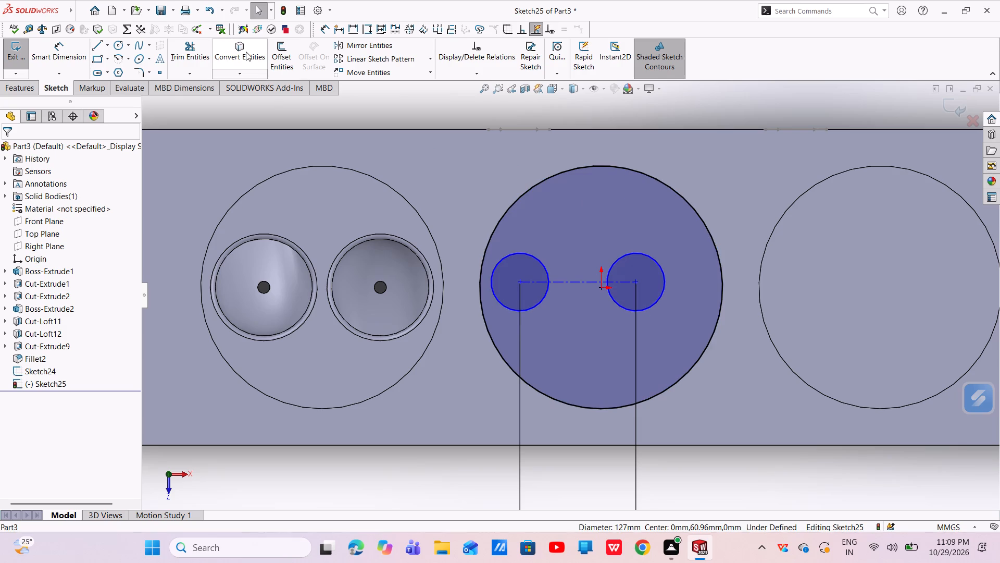
pyautogui.press('Escape')
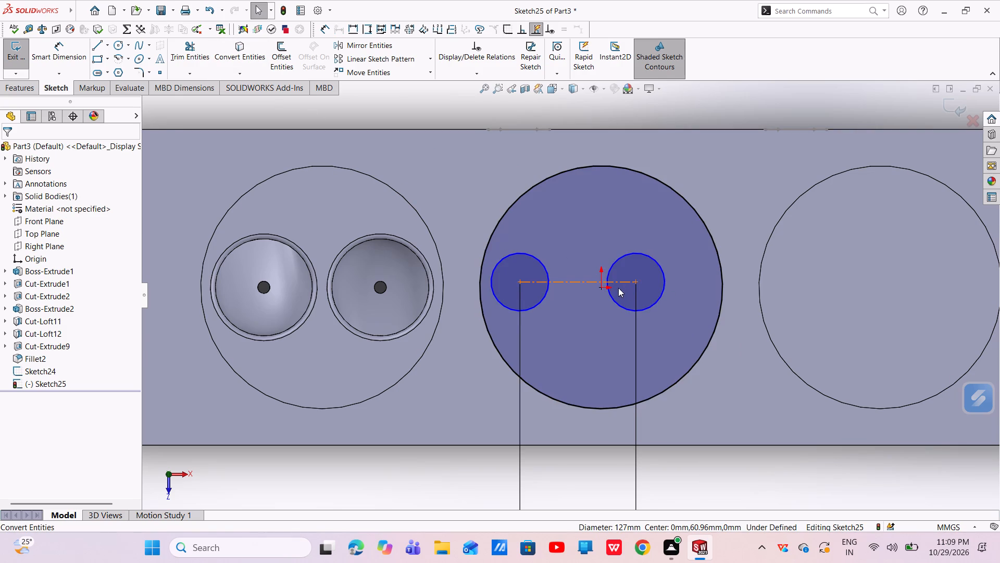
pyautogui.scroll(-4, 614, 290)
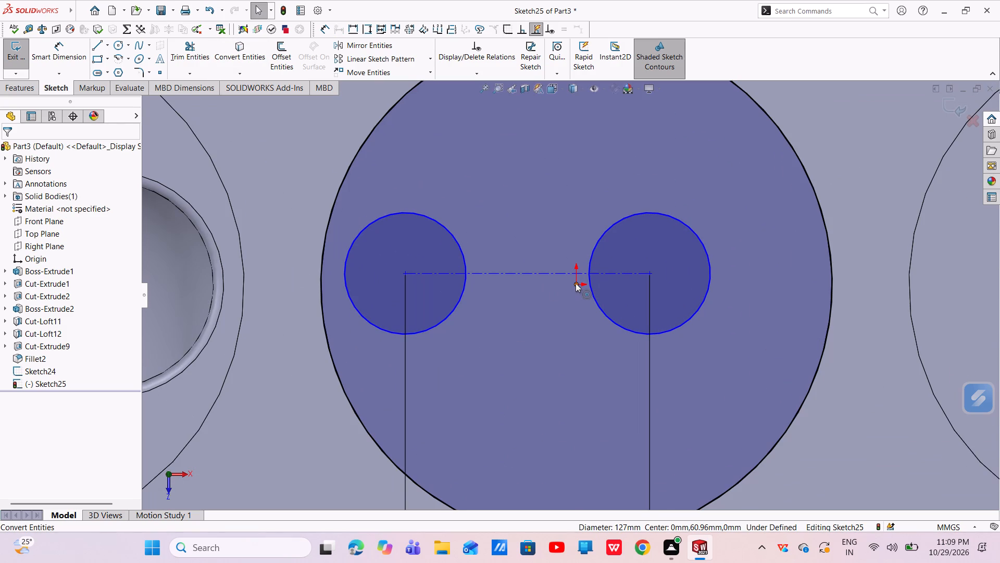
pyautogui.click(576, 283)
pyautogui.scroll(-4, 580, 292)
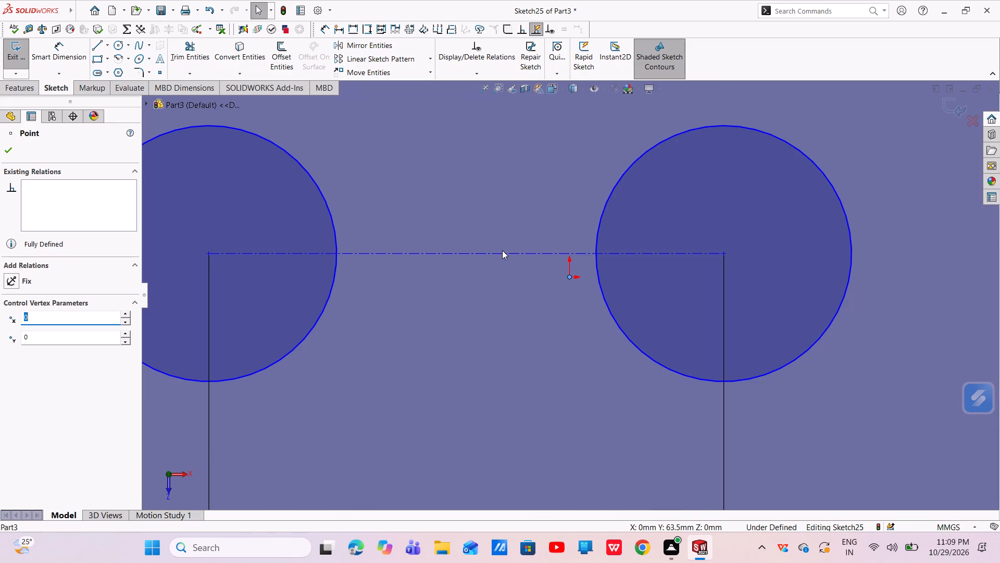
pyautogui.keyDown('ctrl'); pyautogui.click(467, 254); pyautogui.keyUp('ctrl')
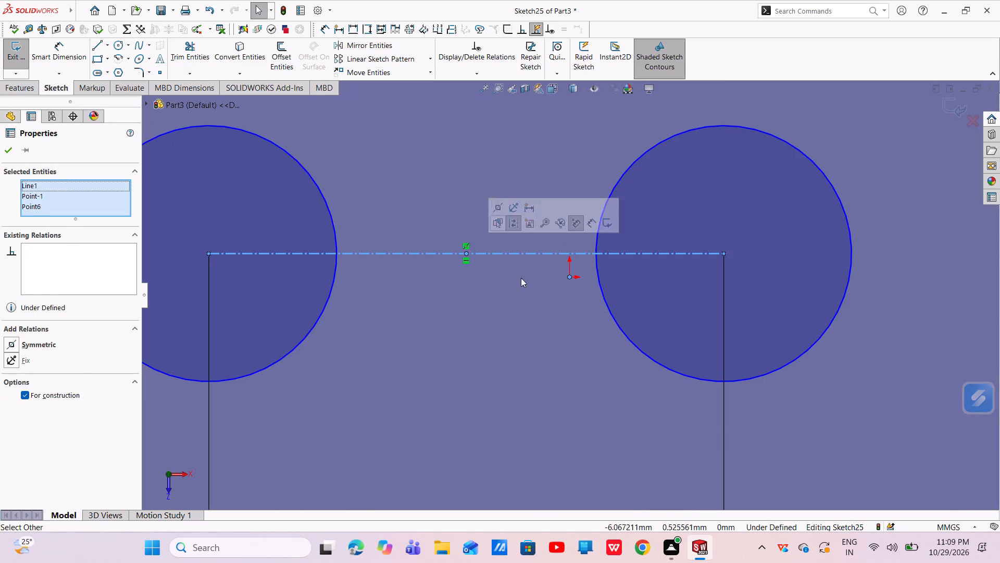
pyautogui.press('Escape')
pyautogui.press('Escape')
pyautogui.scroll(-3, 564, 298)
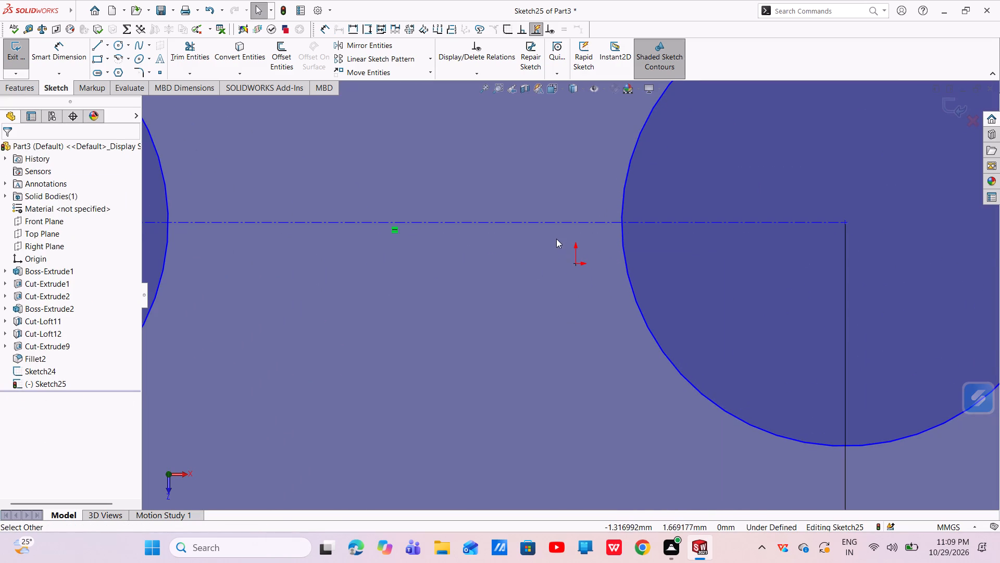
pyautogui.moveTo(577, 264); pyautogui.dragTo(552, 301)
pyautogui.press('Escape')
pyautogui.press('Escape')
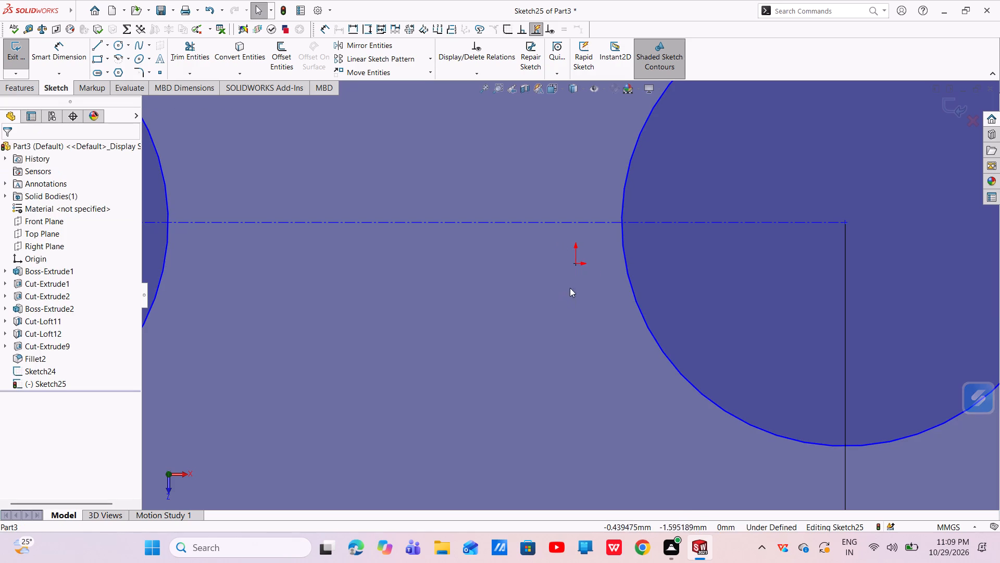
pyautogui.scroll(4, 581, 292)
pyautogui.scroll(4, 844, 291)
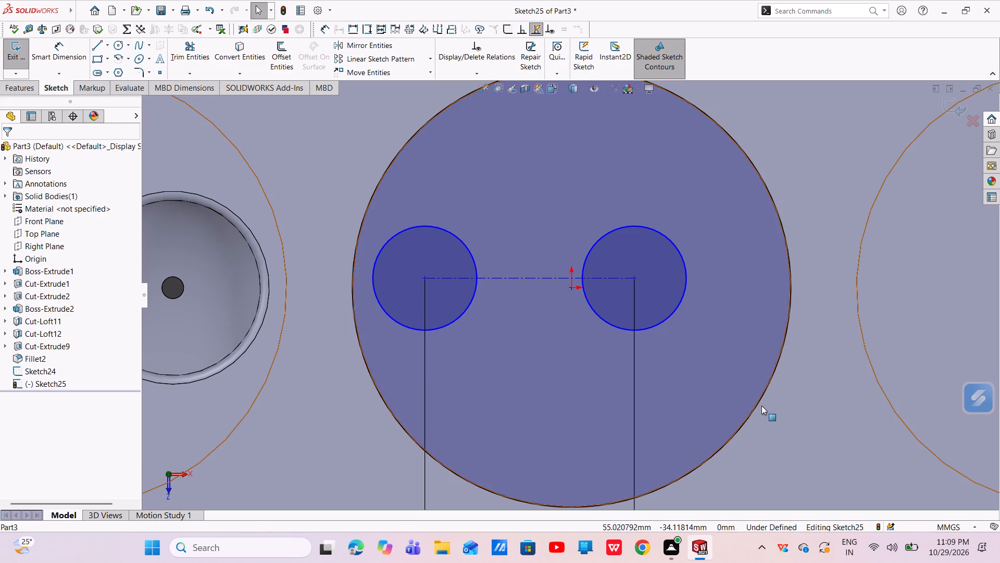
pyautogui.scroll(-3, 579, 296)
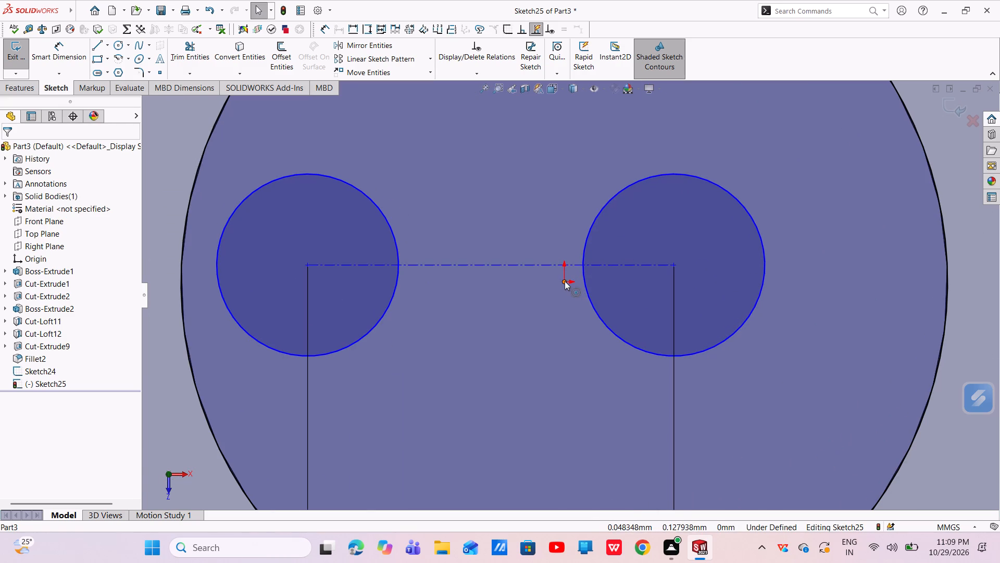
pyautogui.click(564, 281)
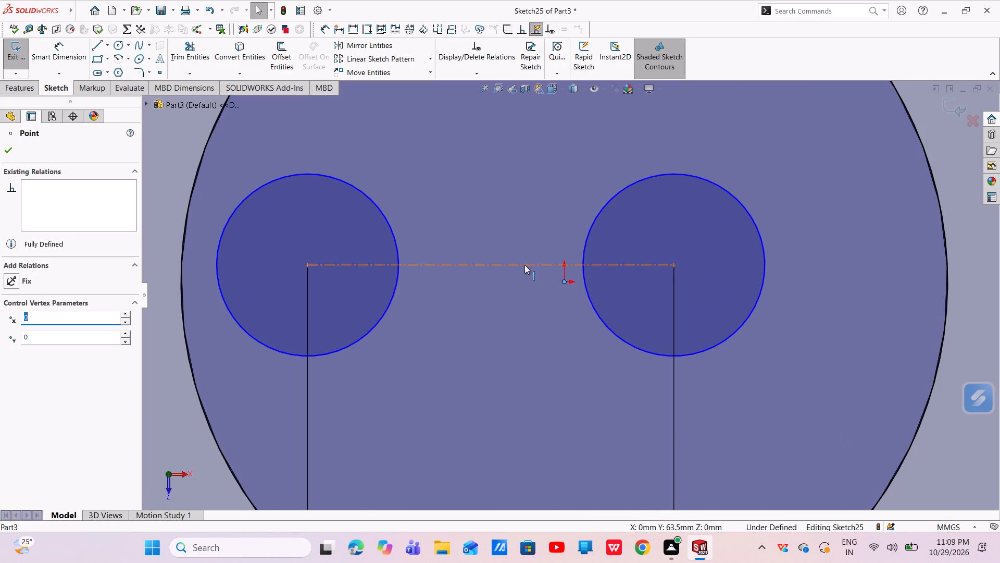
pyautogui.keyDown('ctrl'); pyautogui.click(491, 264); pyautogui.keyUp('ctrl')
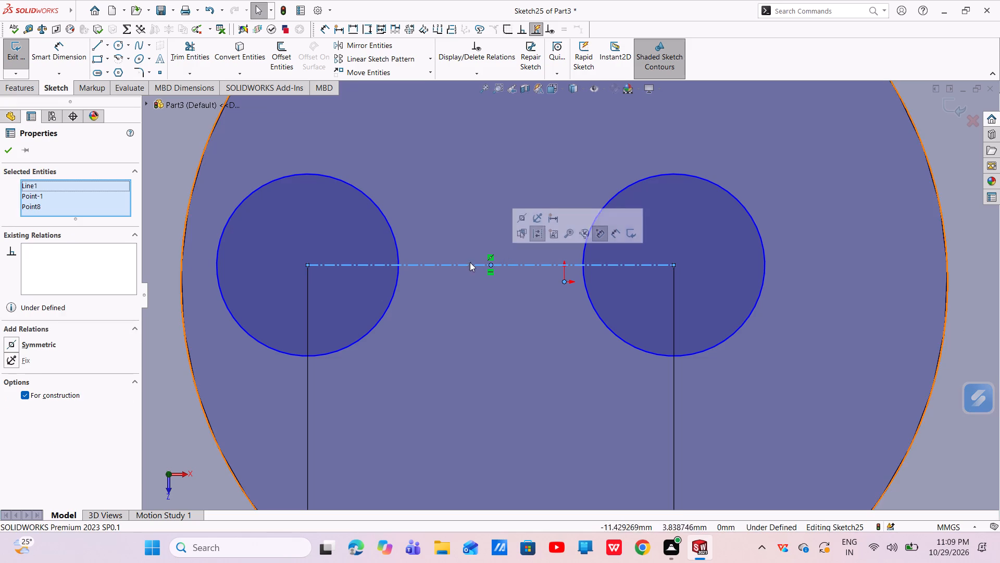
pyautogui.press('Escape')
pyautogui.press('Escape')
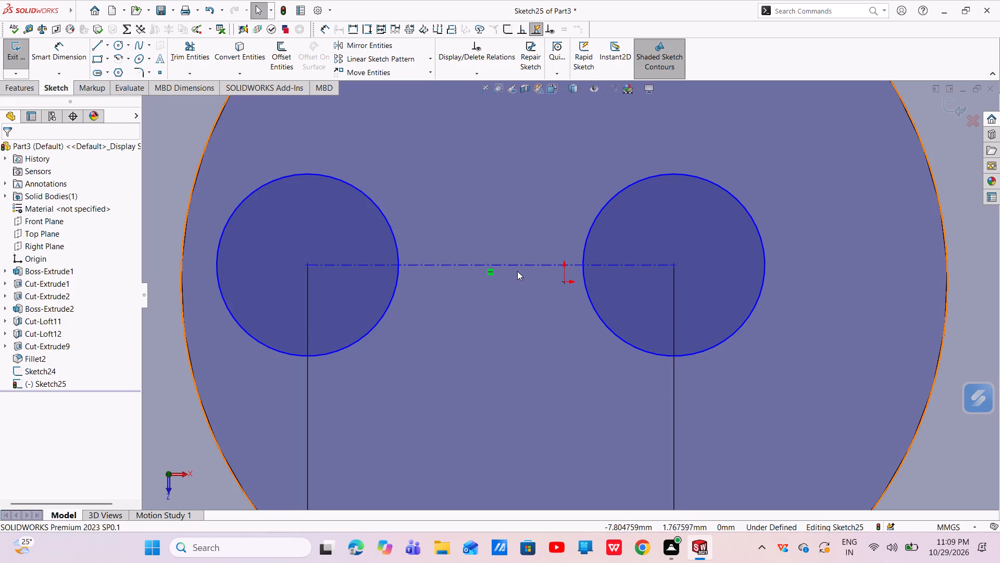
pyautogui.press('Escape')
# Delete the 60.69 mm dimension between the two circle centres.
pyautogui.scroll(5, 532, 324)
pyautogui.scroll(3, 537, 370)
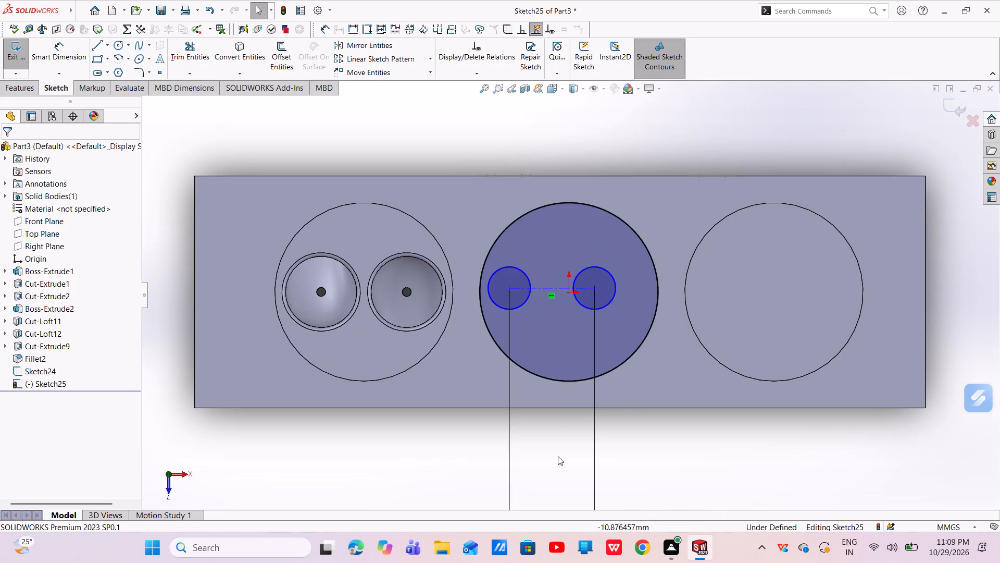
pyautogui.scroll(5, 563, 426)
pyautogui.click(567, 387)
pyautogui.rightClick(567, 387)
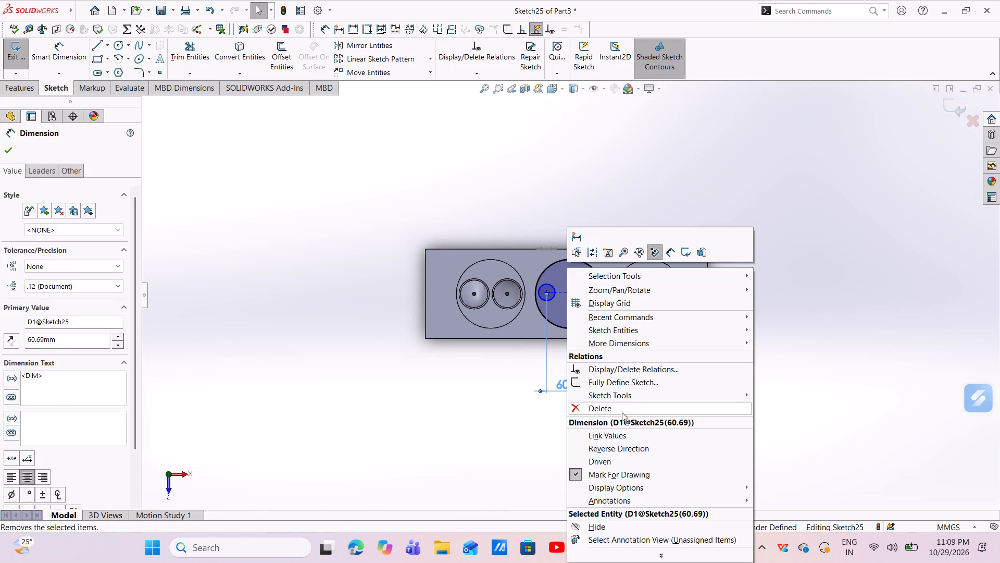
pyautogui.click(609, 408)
# Make the centerline's midpoint coincident with the origin and add a horizontal relation between the two points.
pyautogui.scroll(-13, 569, 294)
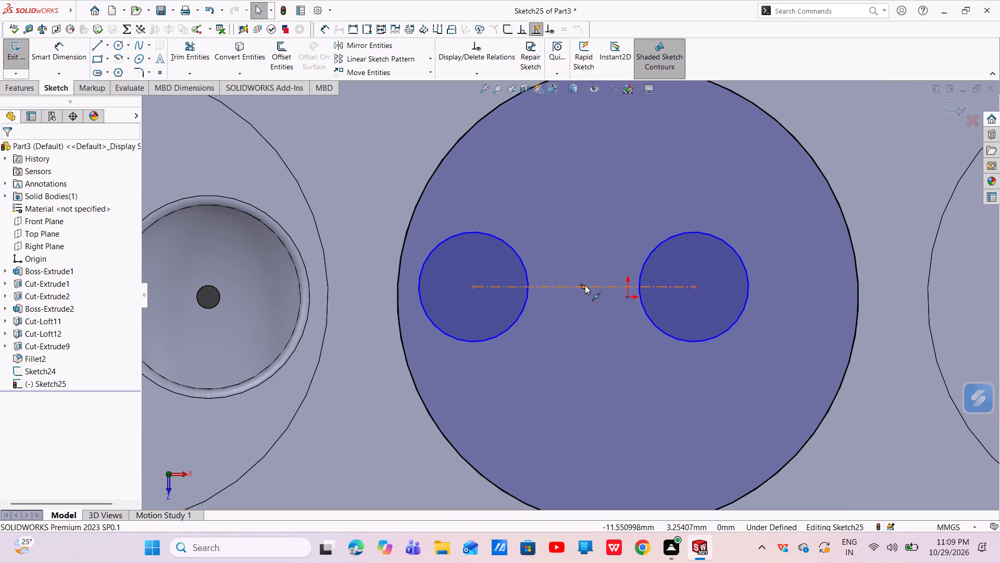
pyautogui.click(584, 285)
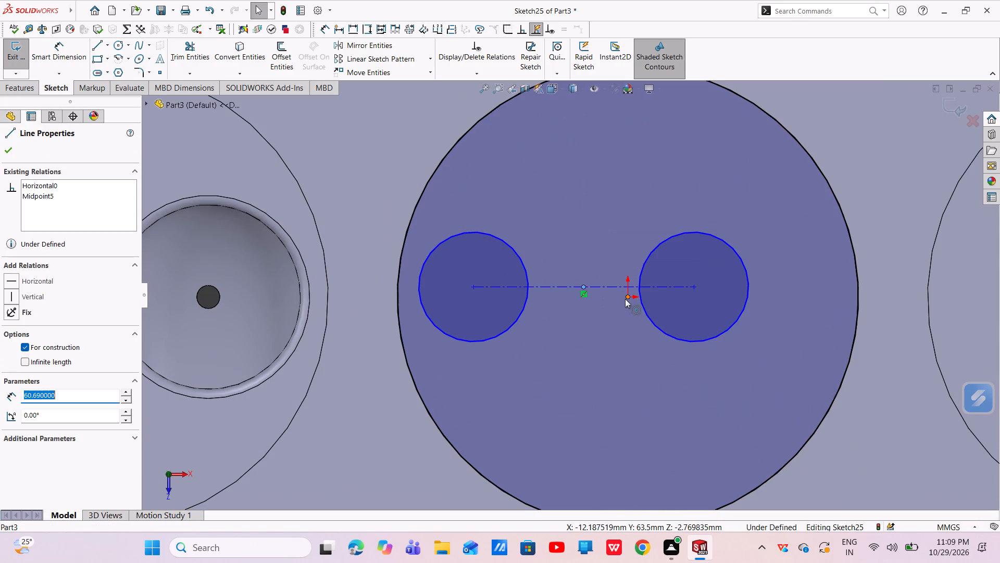
pyautogui.keyDown('ctrl'); pyautogui.click(626, 297); pyautogui.keyUp('ctrl')
pyautogui.click(682, 249)
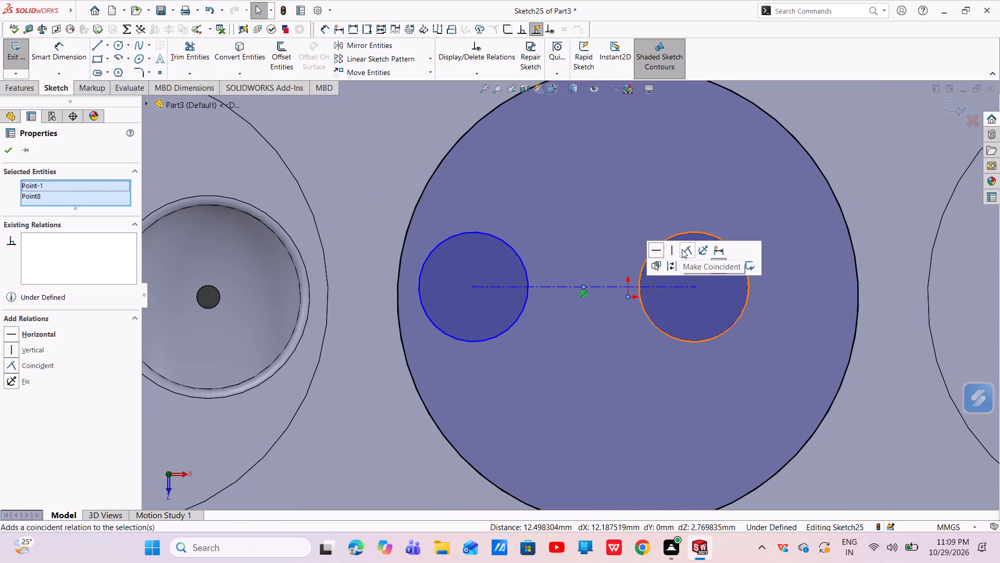
pyautogui.click(656, 253)
pyautogui.click(655, 250)
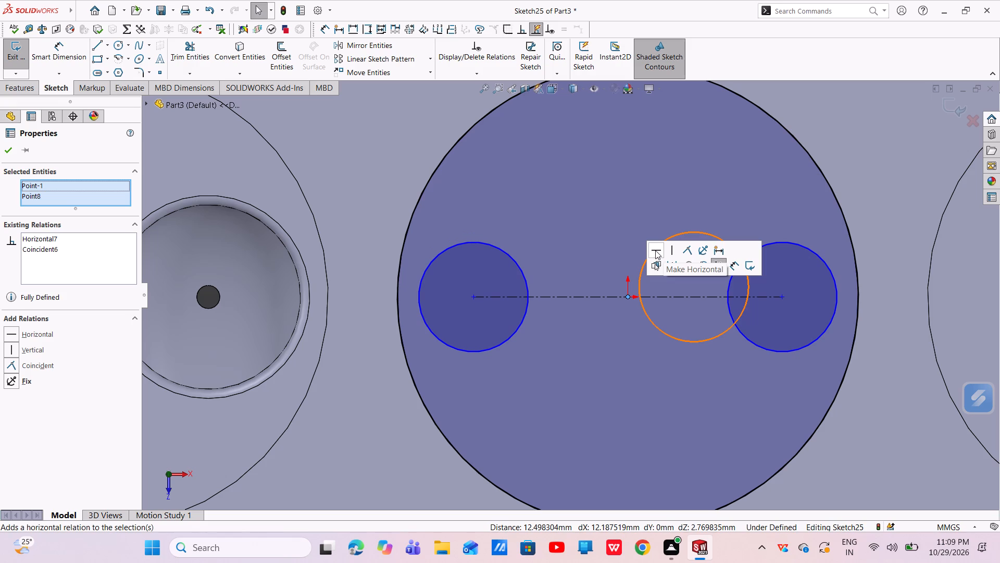
pyautogui.click(867, 399)
pyautogui.scroll(3, 810, 365)
pyautogui.press('Escape')
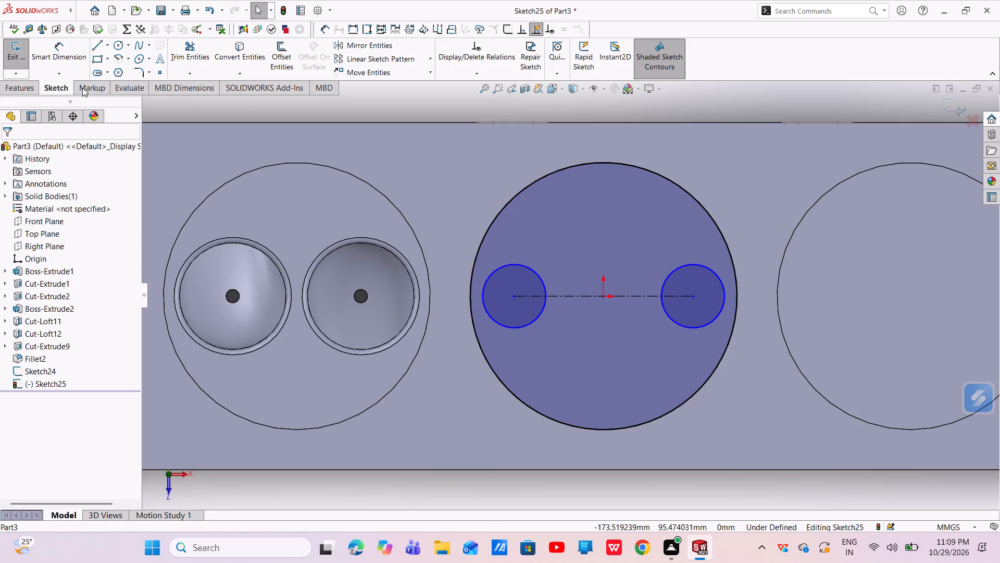
# Dimension the construction centerline between the middle recess's two circle centres to 60.96 mm.
pyautogui.click(60, 51)
pyautogui.click(579, 296)
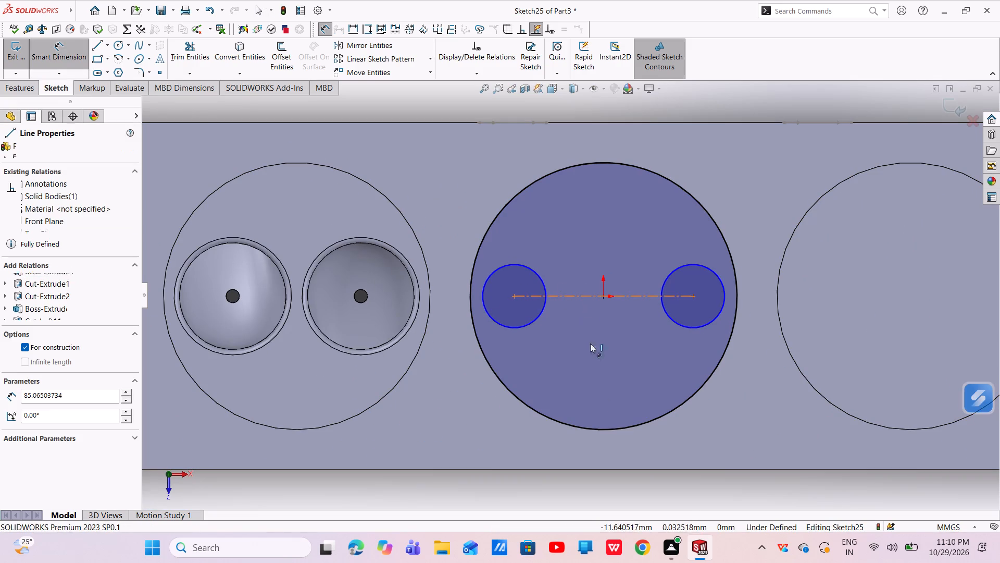
pyautogui.scroll(3, 605, 475)
pyautogui.click(602, 466)
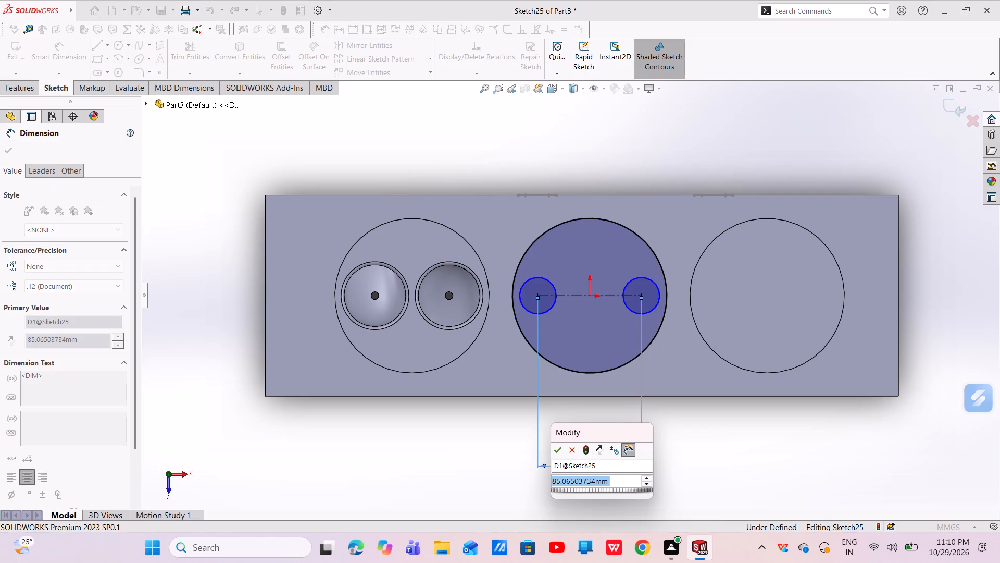
pyautogui.press('BackSpace')
pyautogui.write('69')
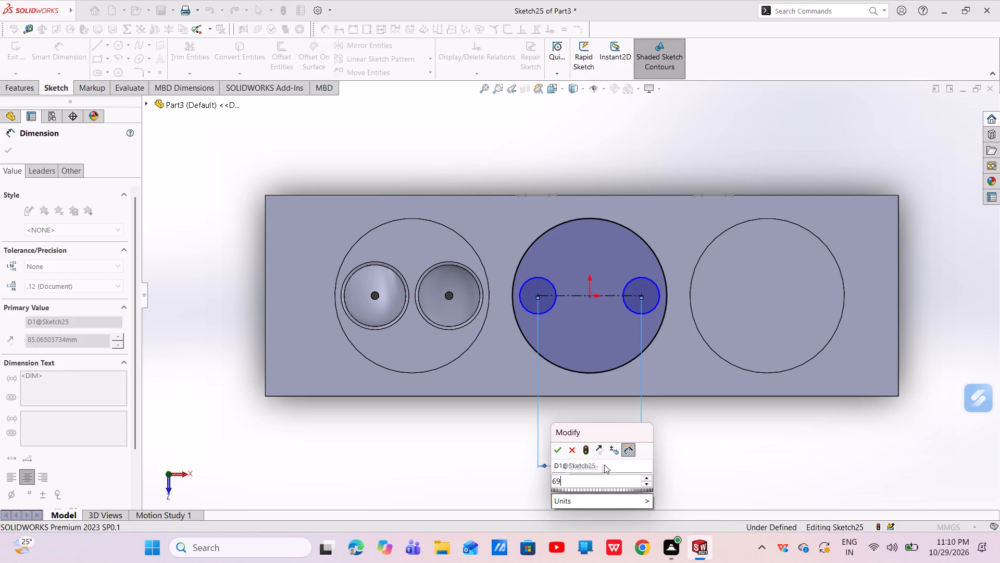
pyautogui.press('BackSpace')
pyautogui.write('0.')
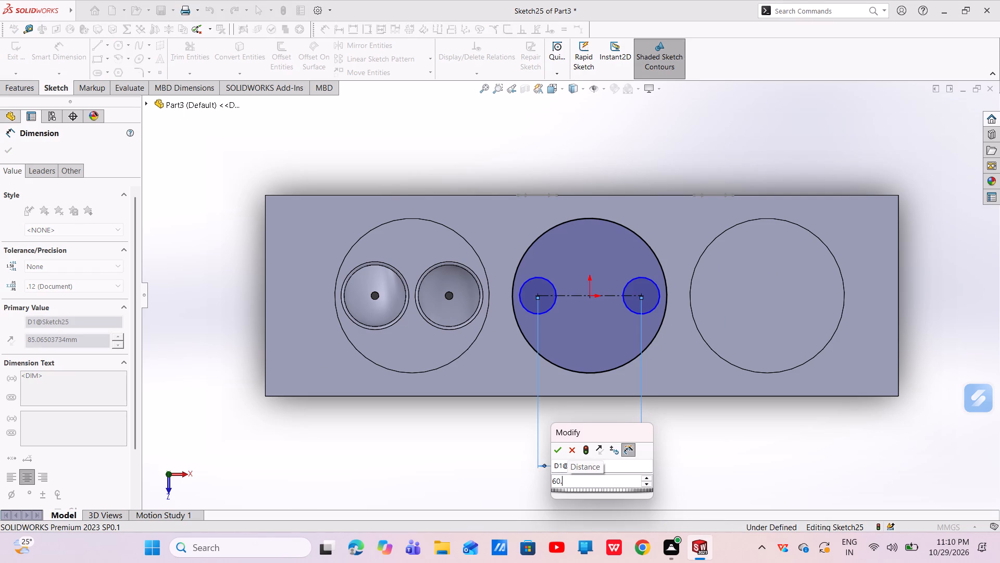
pyautogui.write('96')
pyautogui.press('Return')
pyautogui.press('Escape')
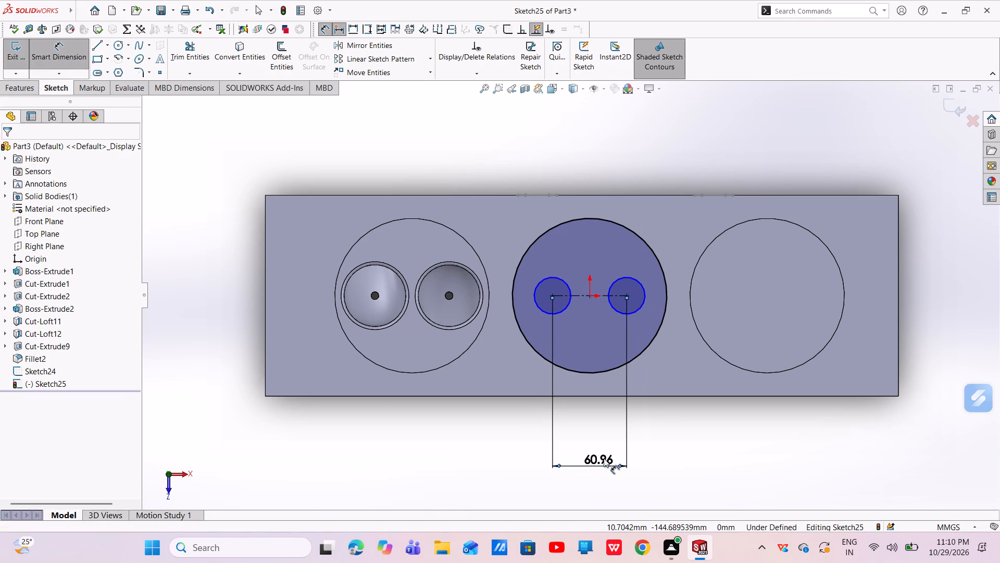
# Dimension one of the two small circles in the middle recess to a 50.80 mm diameter.
pyautogui.click(60, 58)
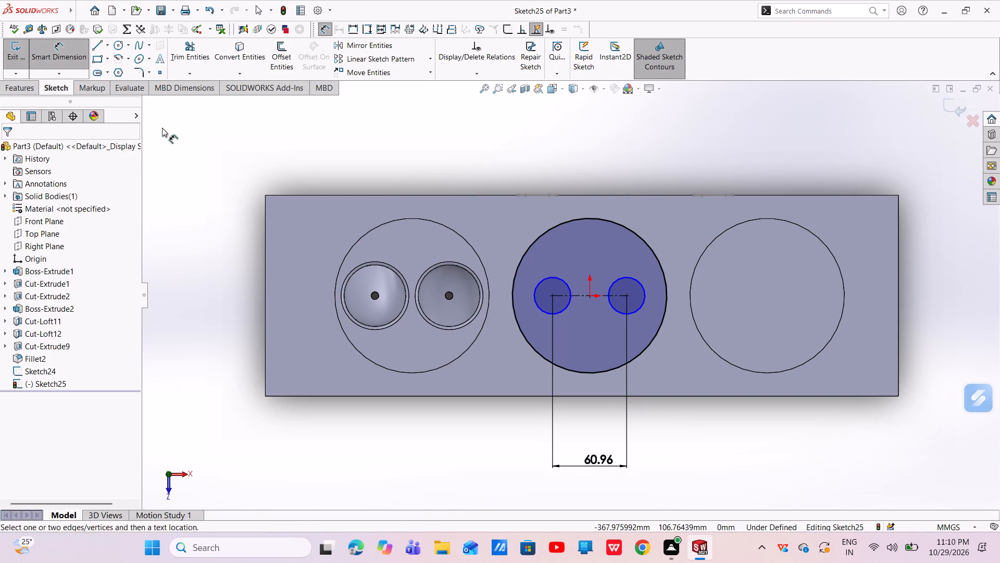
pyautogui.click(535, 305)
pyautogui.click(455, 451)
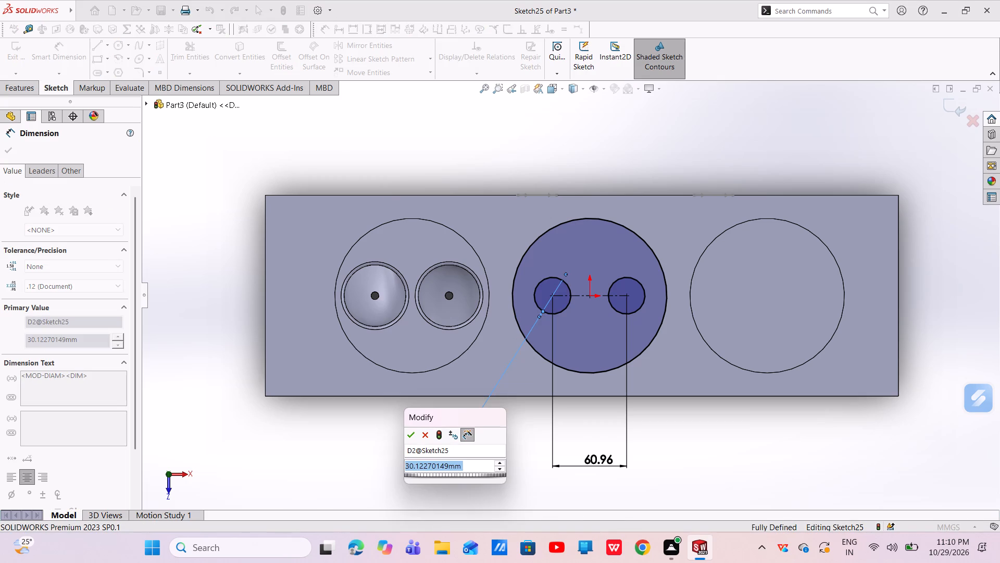
pyautogui.press('BackSpace')
pyautogui.press('5')
pyautogui.write('0.80')
pyautogui.press('Return')
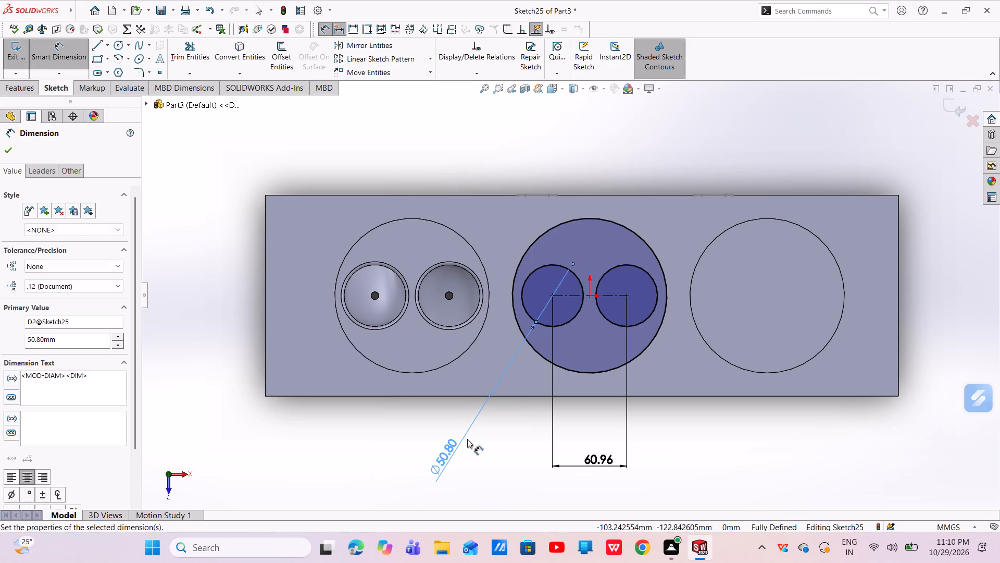
pyautogui.click(12, 154)
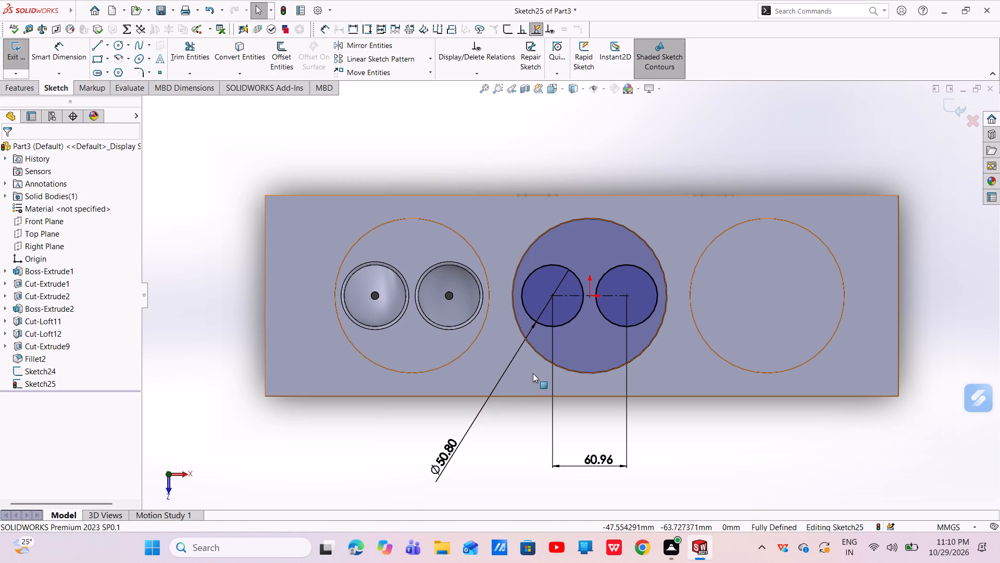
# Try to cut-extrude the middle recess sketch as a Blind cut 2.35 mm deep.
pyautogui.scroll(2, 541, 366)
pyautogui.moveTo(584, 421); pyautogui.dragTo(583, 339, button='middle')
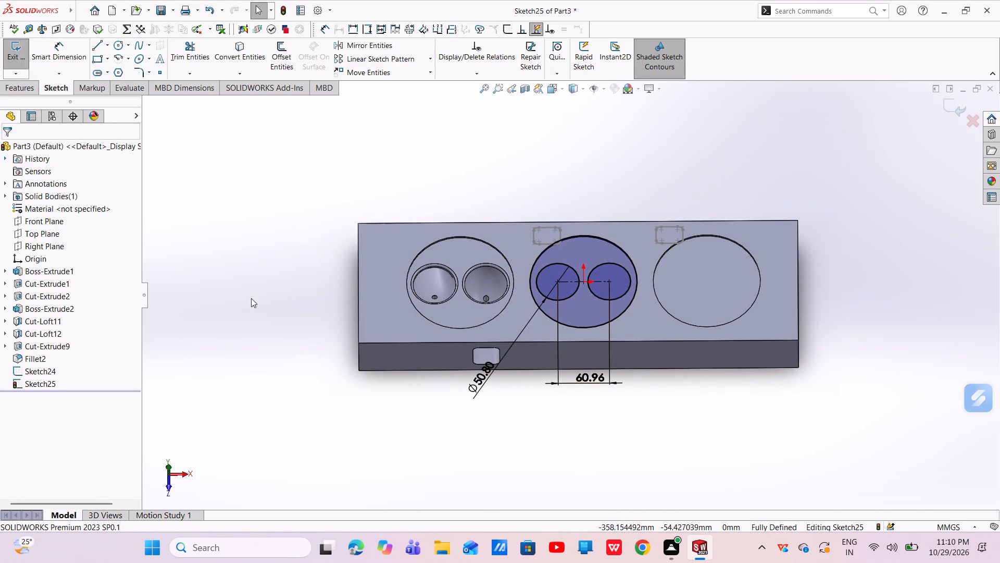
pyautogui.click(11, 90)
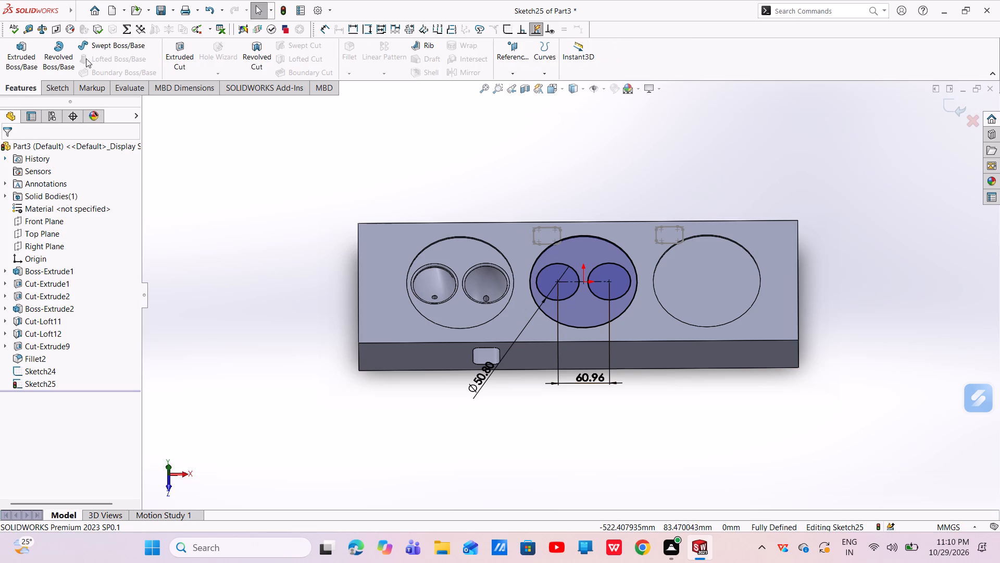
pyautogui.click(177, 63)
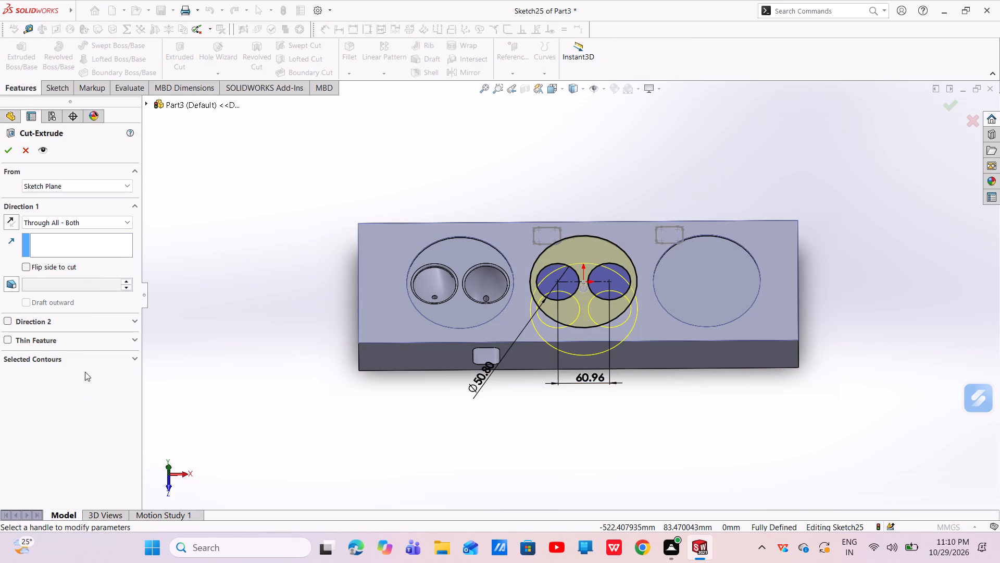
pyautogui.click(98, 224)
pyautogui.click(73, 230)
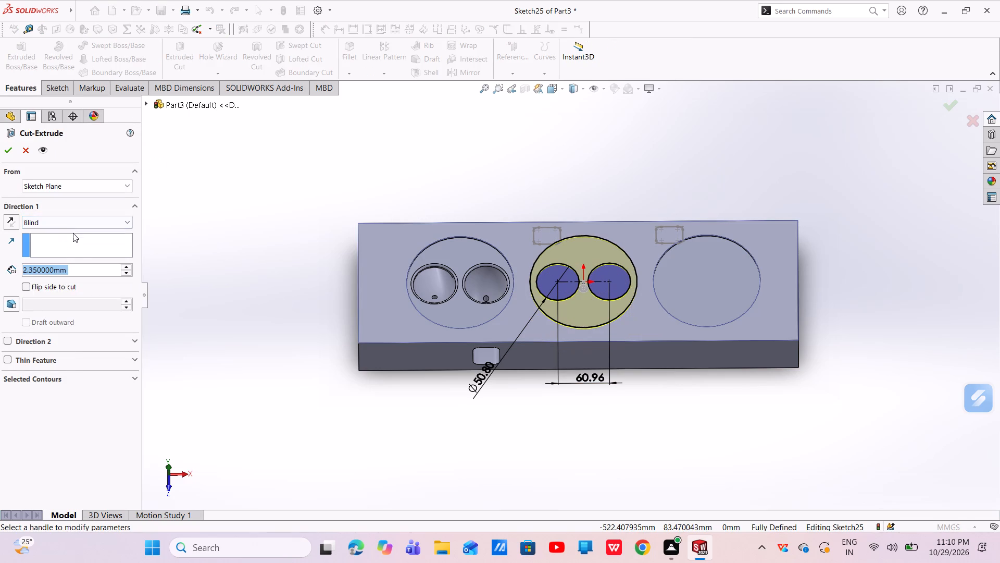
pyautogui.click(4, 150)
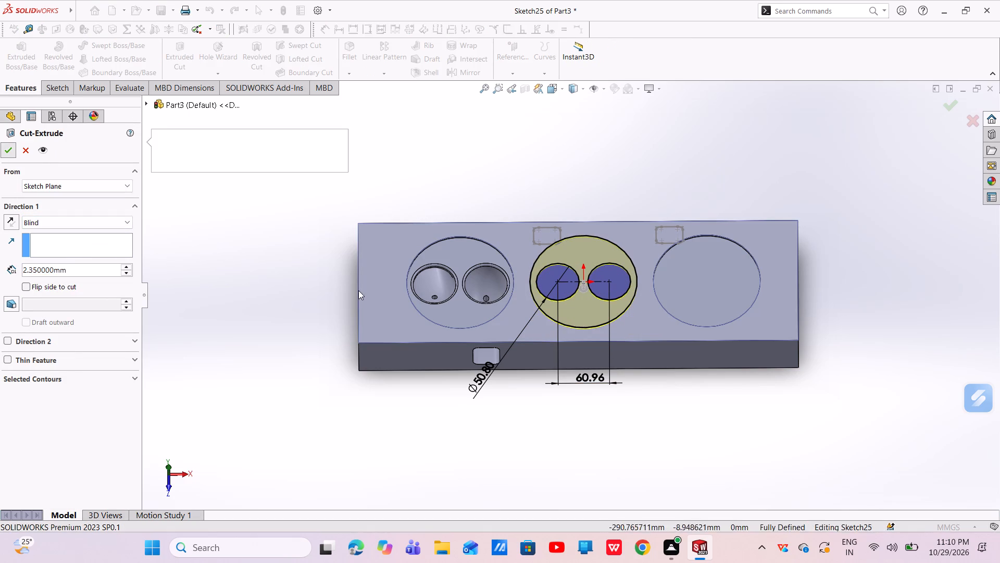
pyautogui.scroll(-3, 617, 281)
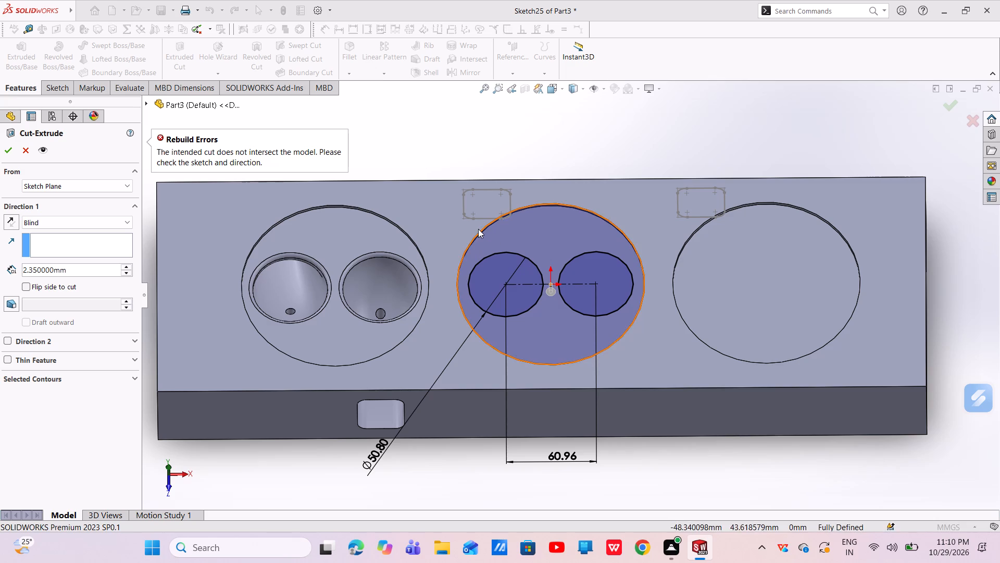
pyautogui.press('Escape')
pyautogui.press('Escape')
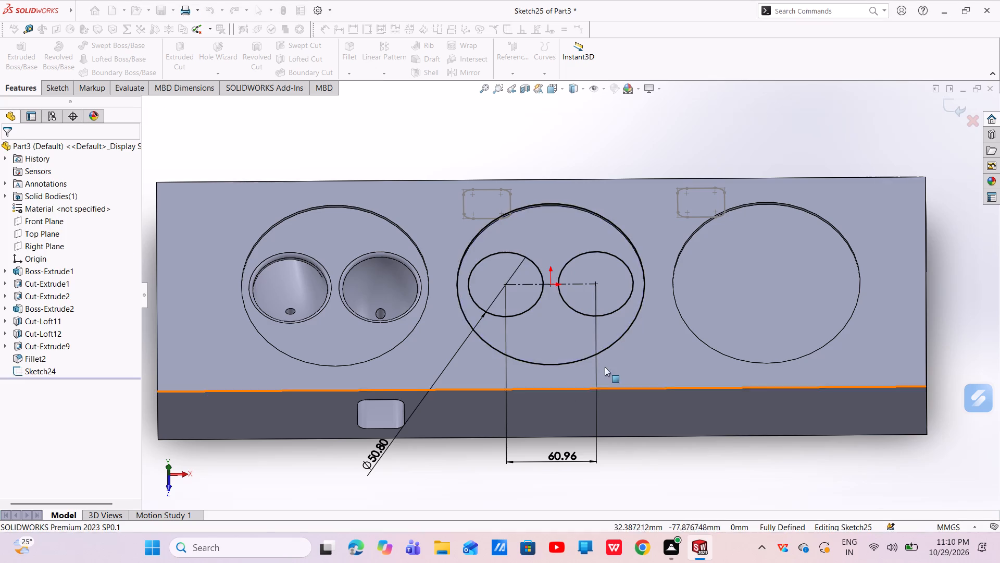
# Delete the converted outer circle of the middle recess from the sketch, leaving the two 50.80 mm circles.
pyautogui.click(623, 336)
pyautogui.rightClick(623, 336)
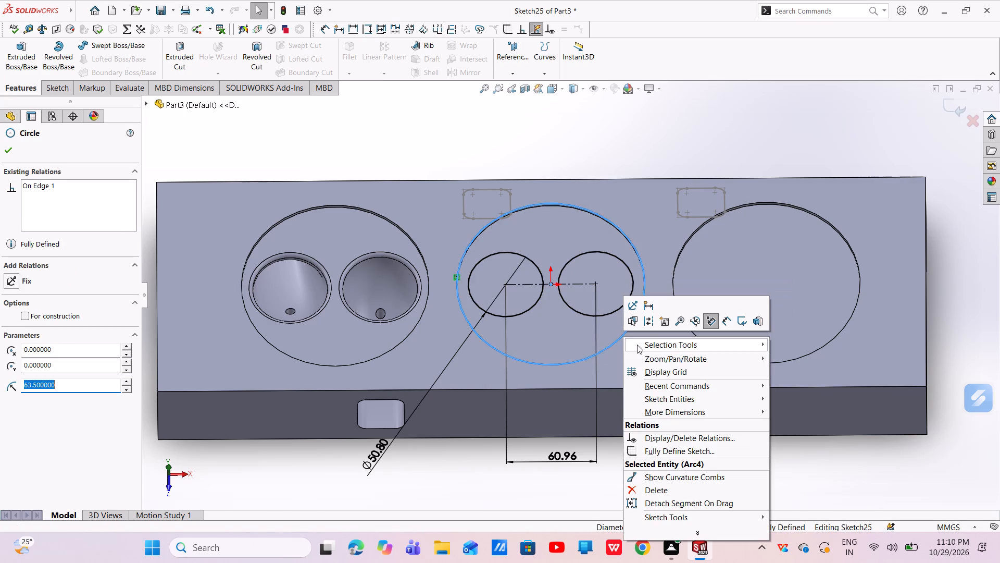
pyautogui.click(662, 489)
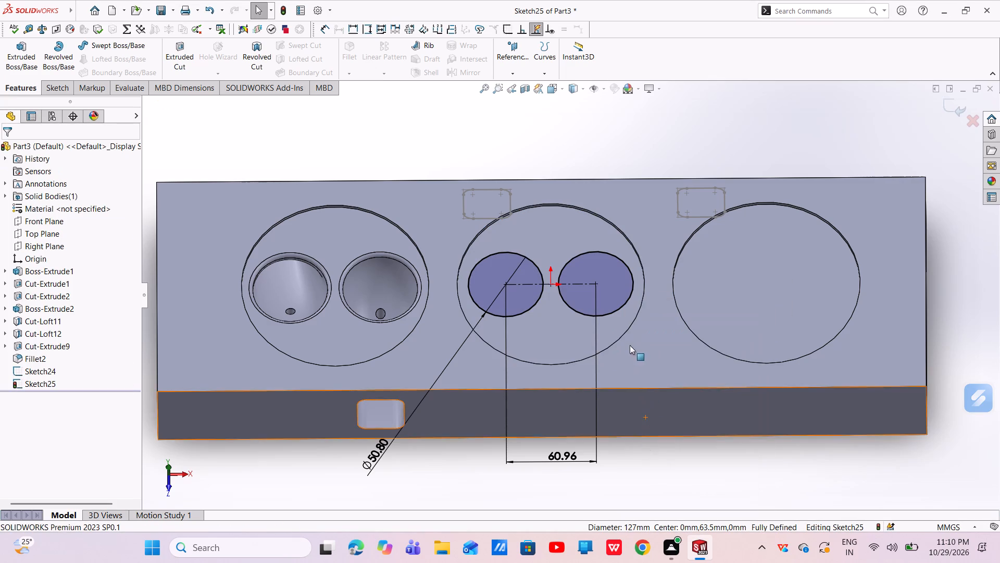
# Try to cut-extrude the two 50.80 mm circles as a Blind cut 2.35 mm deep.
pyautogui.moveTo(484, 234); pyautogui.dragTo(469, 206, button='middle')
pyautogui.scroll(-5, 514, 231)
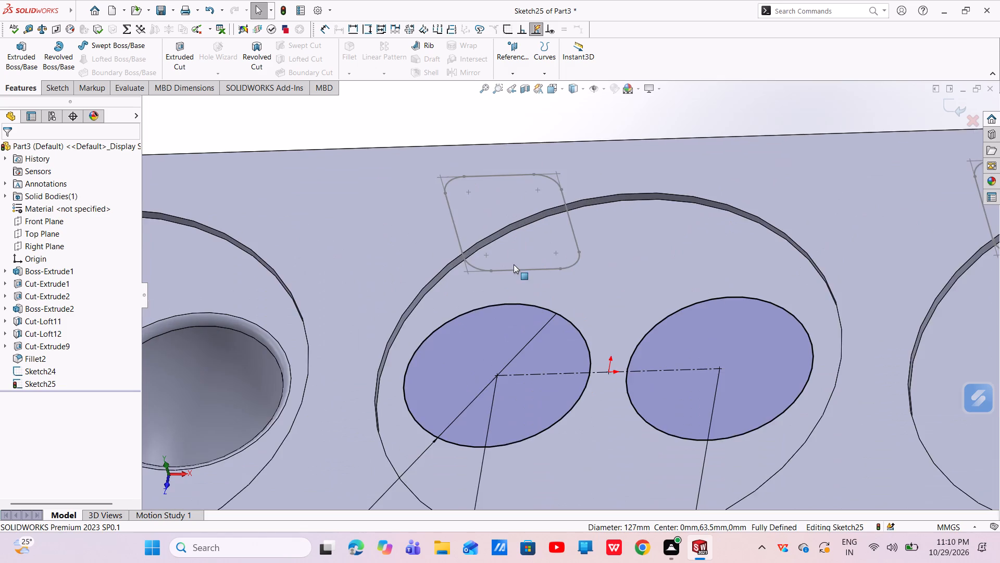
pyautogui.moveTo(514, 264); pyautogui.dragTo(491, 250, button='middle')
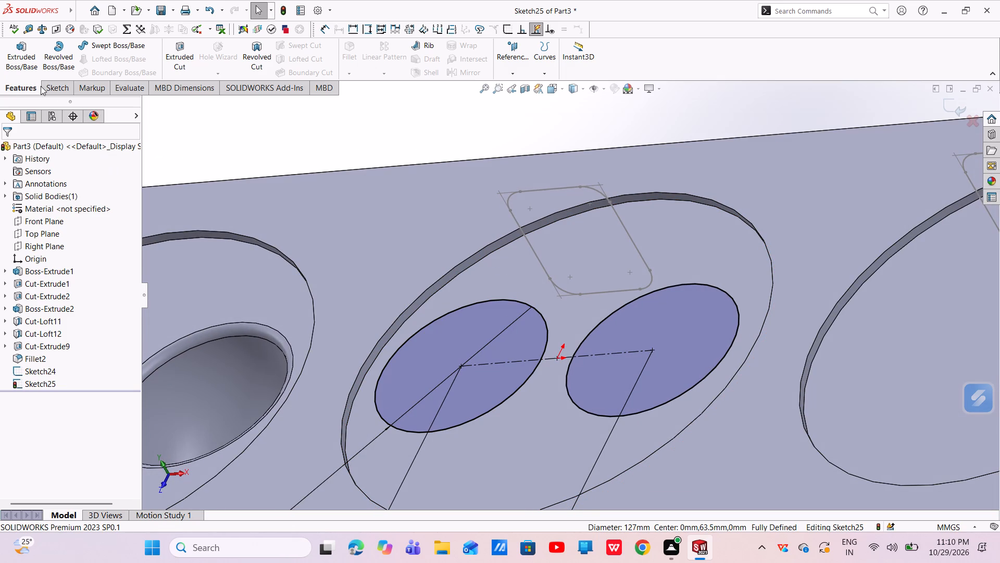
pyautogui.click(183, 61)
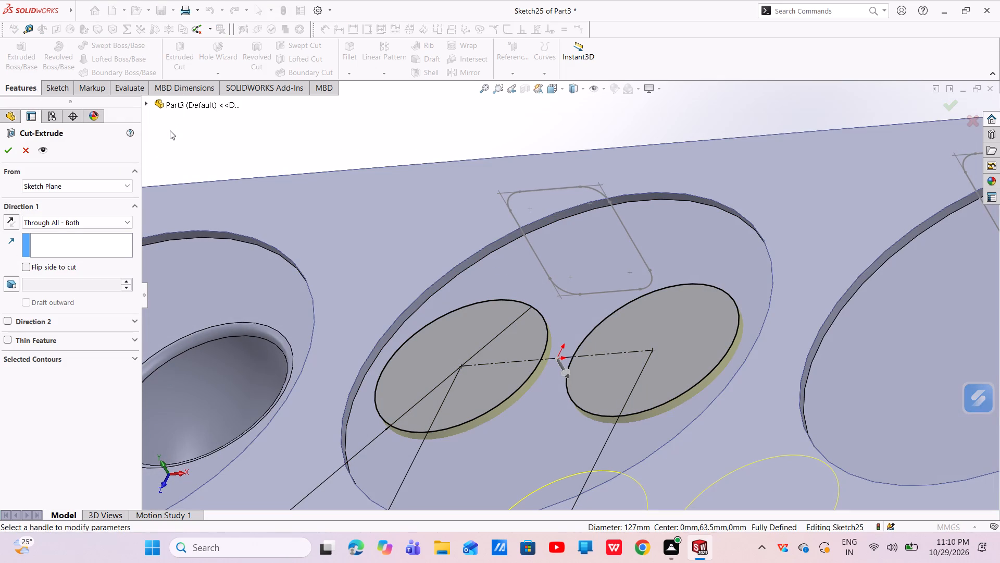
pyautogui.click(54, 218)
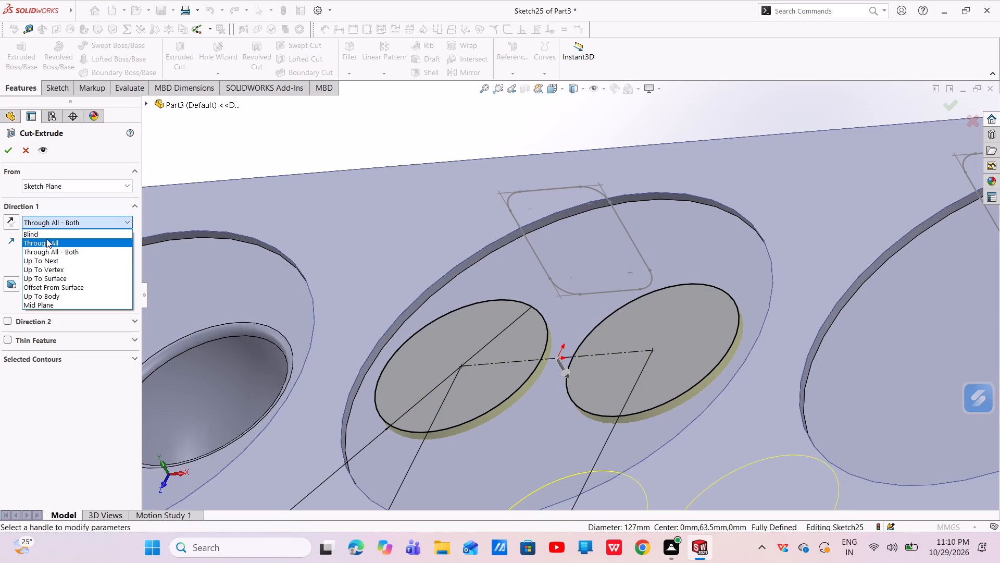
pyautogui.click(44, 236)
pyautogui.click(12, 145)
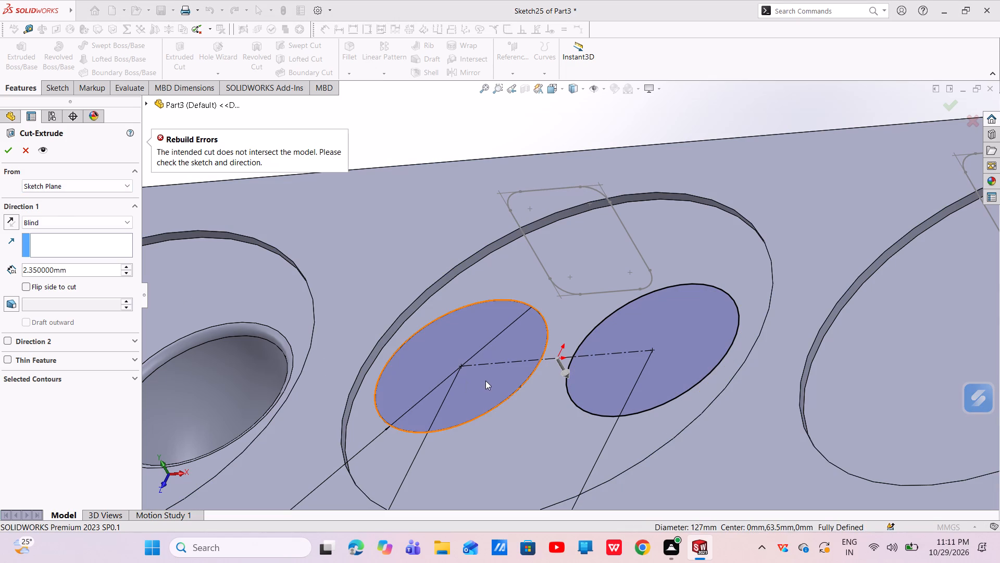
# Select both circle regions as the contours of the cut and try to apply it again.
pyautogui.click(41, 381)
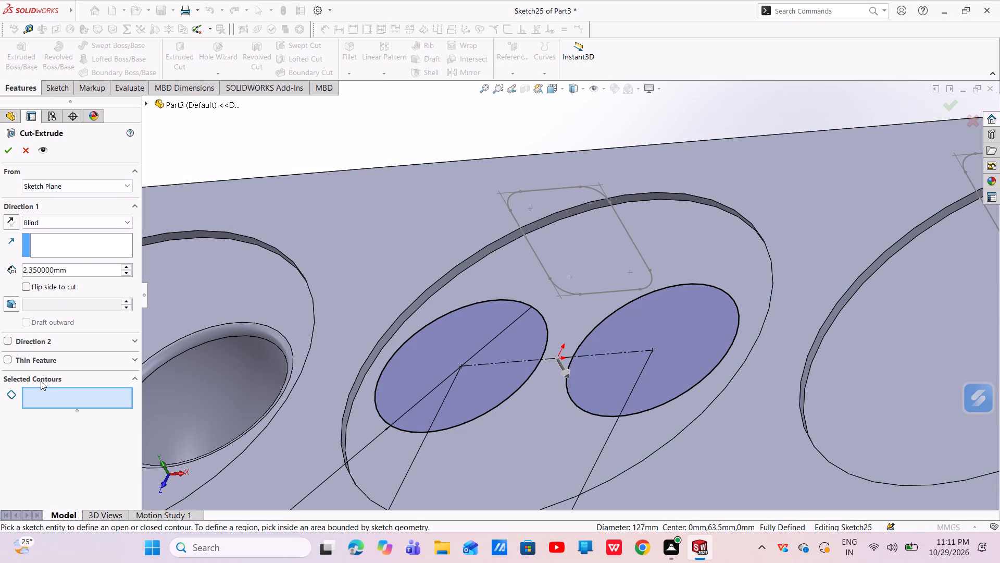
pyautogui.click(49, 395)
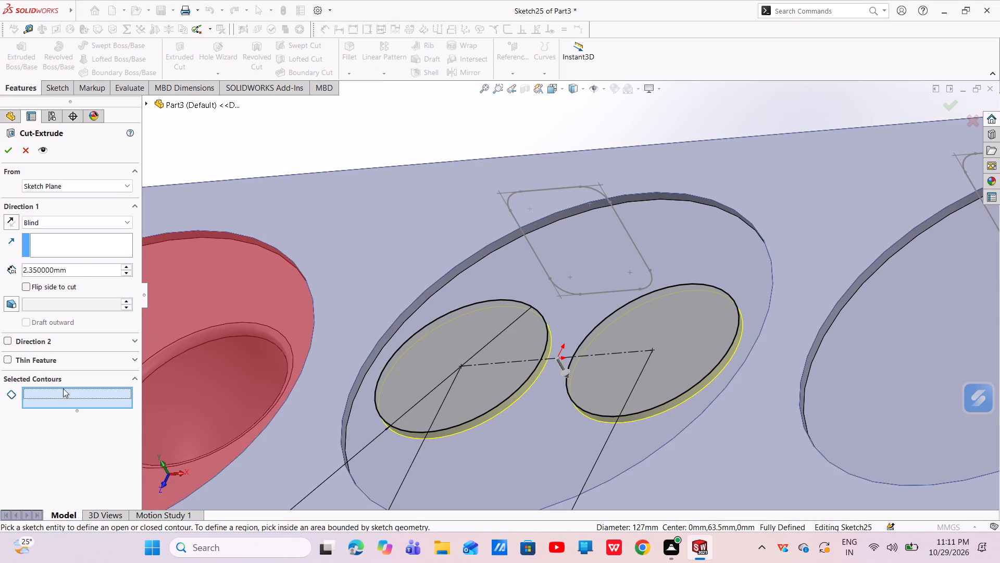
pyautogui.click(455, 365)
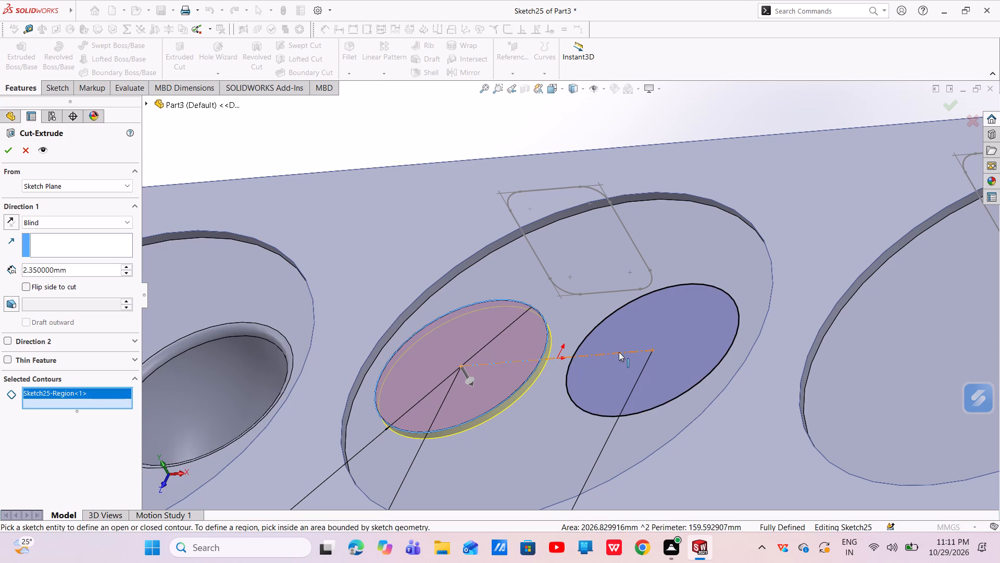
pyautogui.click(634, 329)
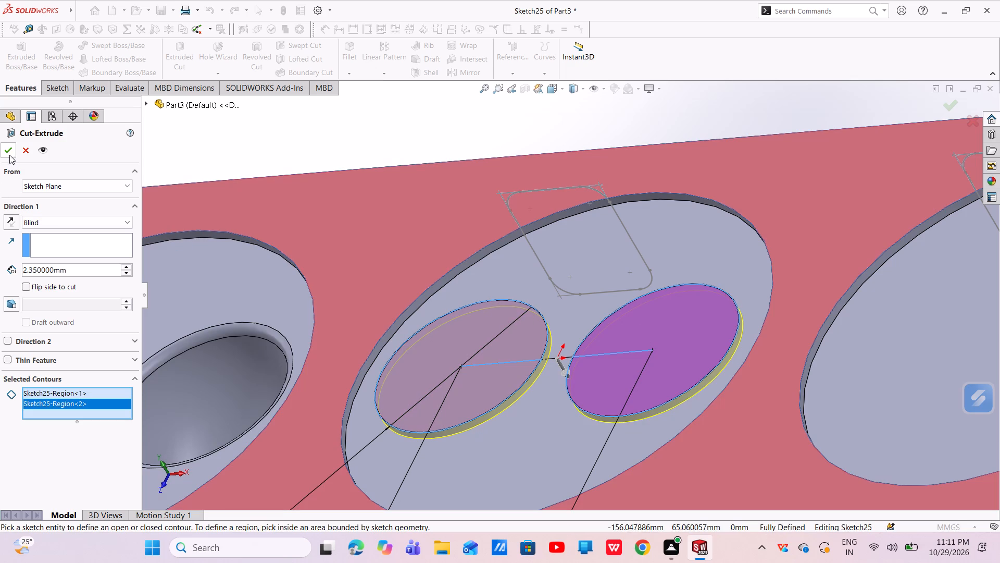
pyautogui.click(9, 153)
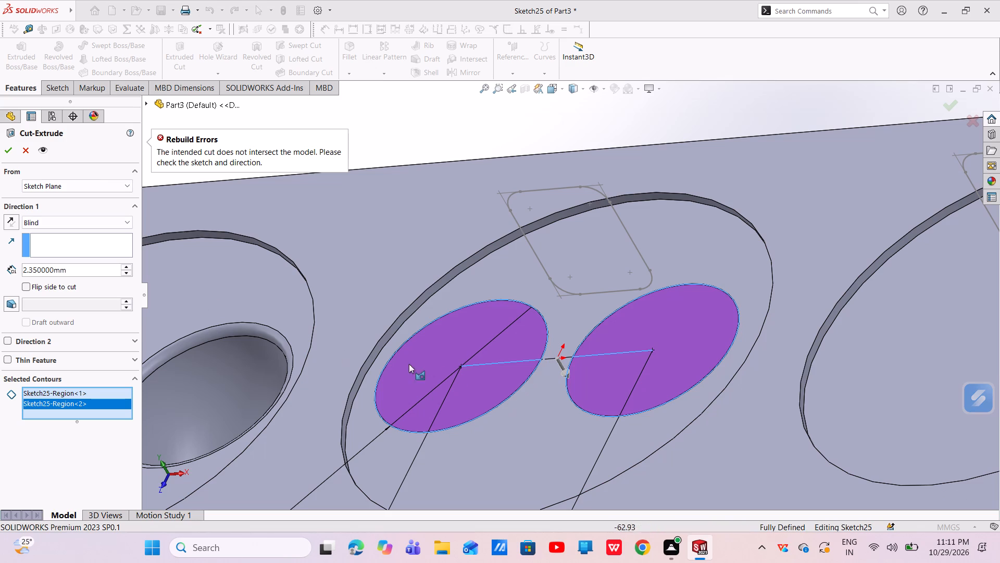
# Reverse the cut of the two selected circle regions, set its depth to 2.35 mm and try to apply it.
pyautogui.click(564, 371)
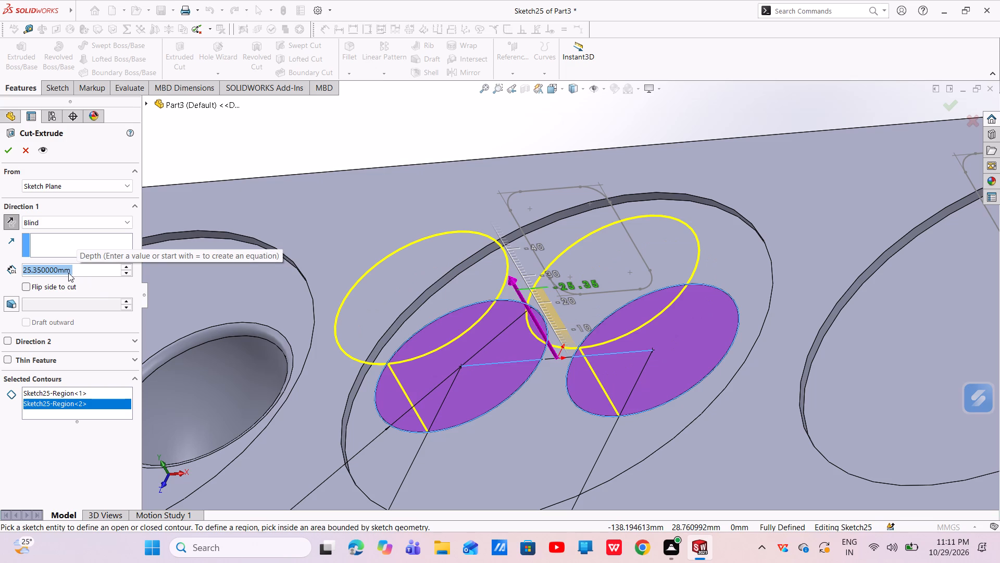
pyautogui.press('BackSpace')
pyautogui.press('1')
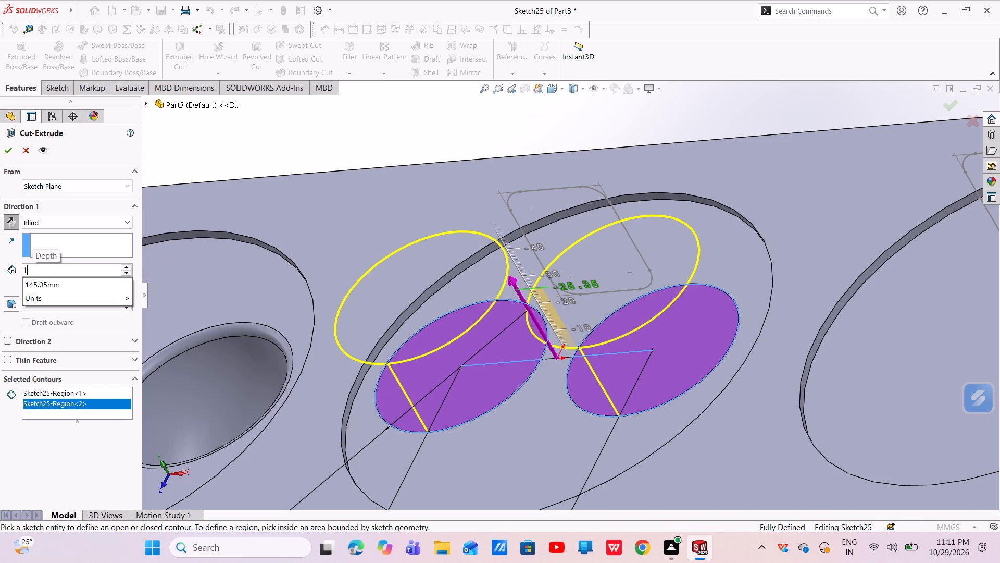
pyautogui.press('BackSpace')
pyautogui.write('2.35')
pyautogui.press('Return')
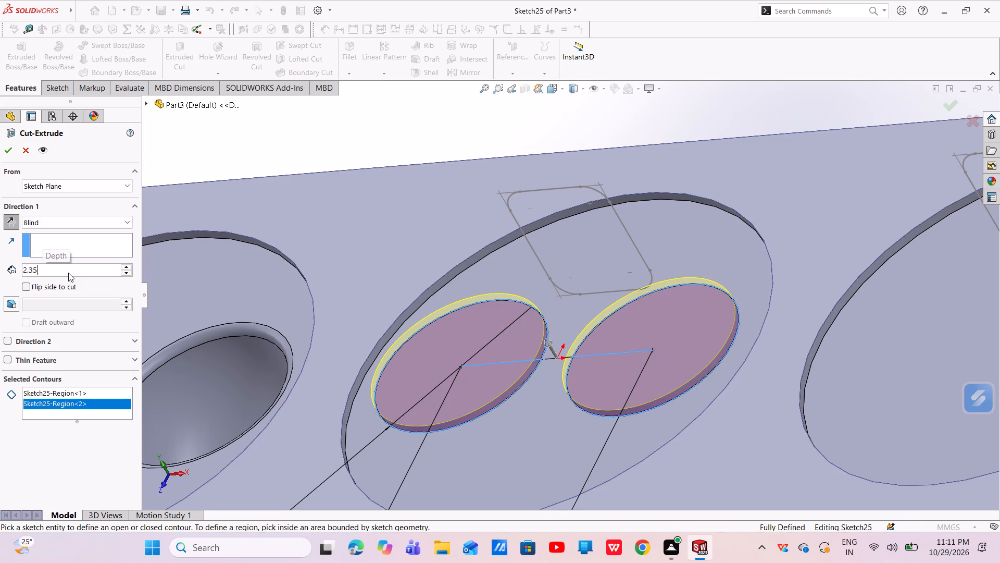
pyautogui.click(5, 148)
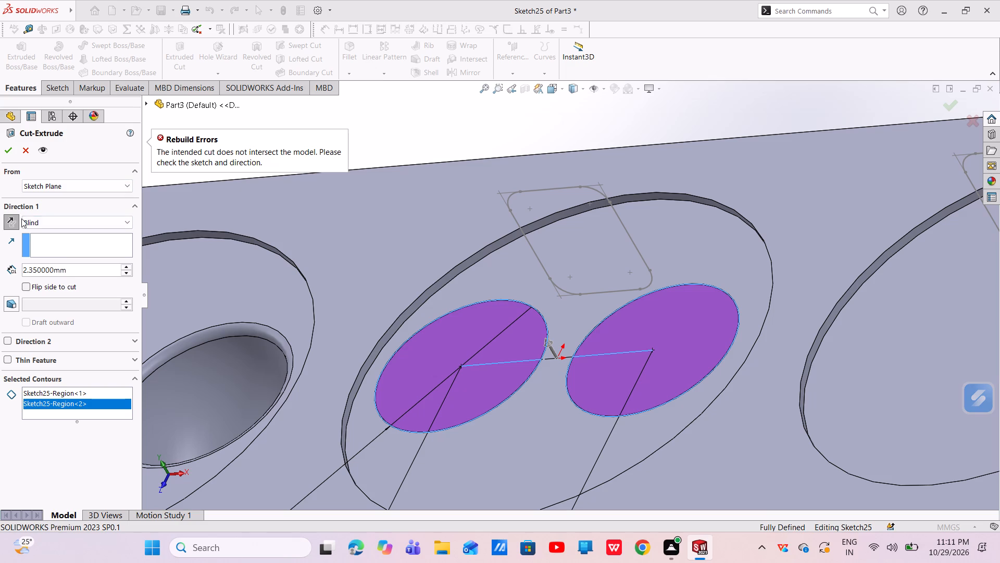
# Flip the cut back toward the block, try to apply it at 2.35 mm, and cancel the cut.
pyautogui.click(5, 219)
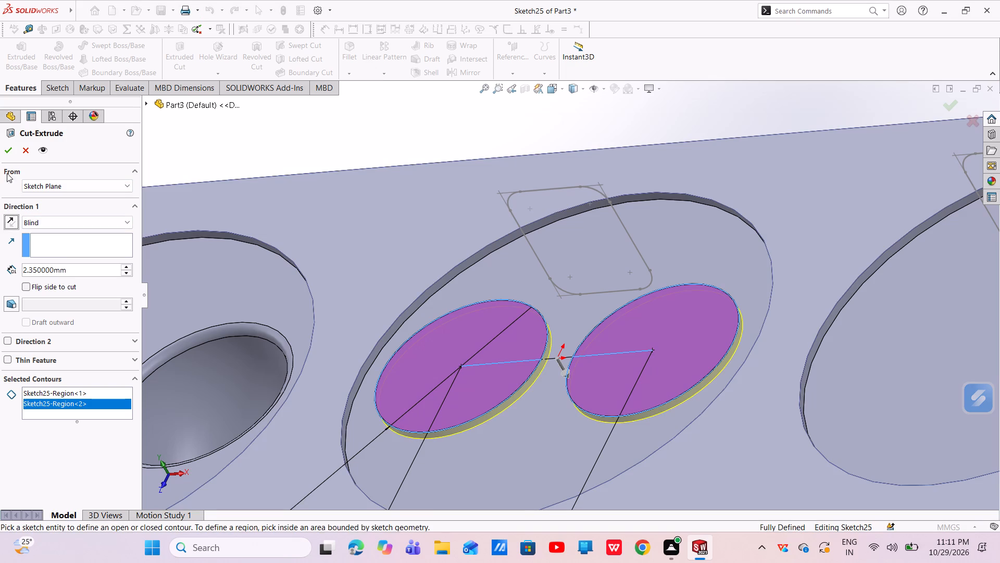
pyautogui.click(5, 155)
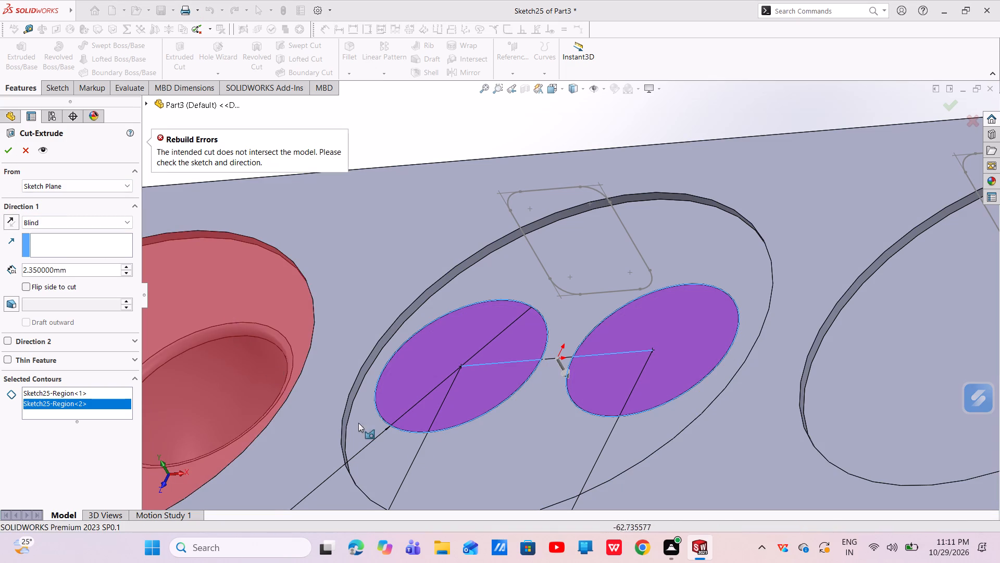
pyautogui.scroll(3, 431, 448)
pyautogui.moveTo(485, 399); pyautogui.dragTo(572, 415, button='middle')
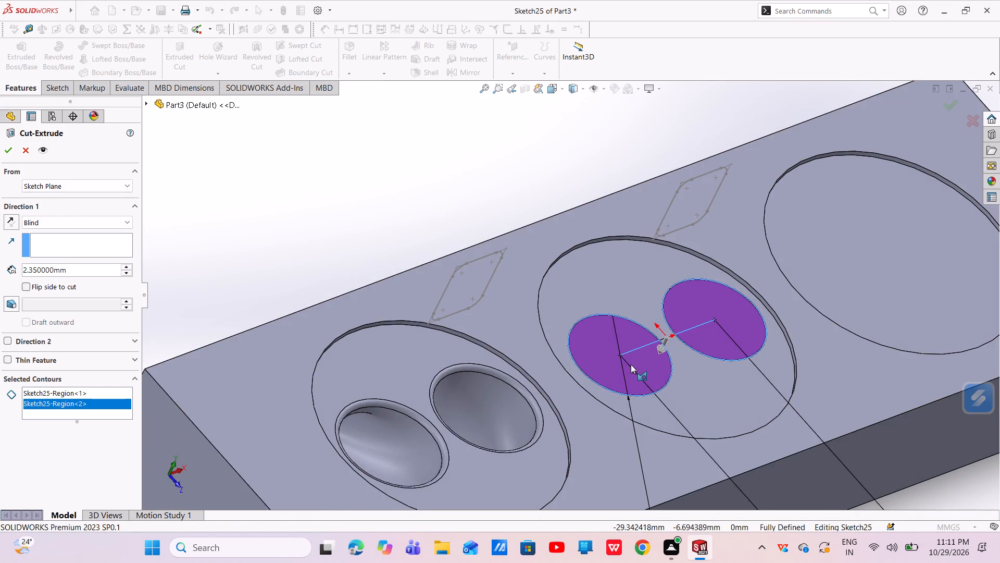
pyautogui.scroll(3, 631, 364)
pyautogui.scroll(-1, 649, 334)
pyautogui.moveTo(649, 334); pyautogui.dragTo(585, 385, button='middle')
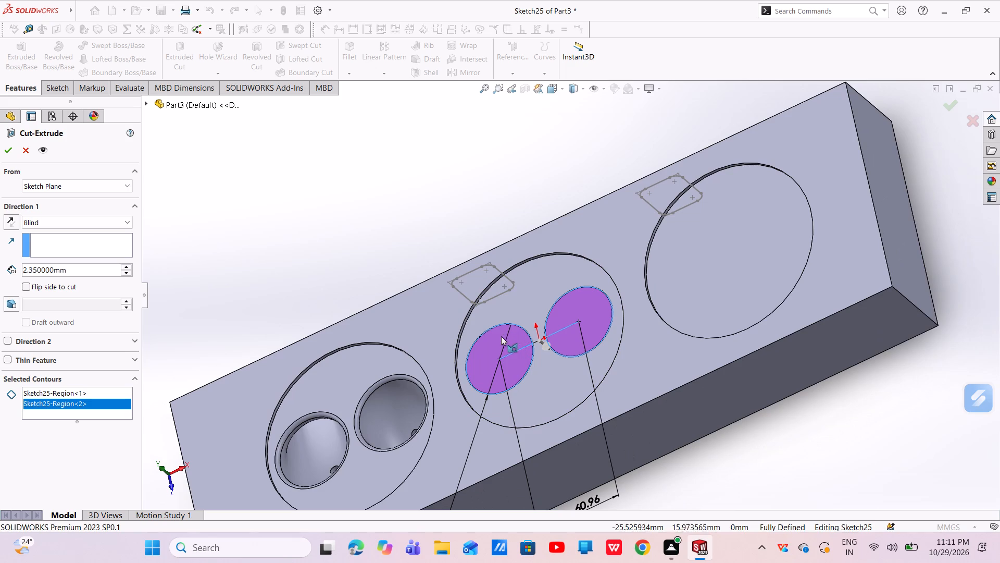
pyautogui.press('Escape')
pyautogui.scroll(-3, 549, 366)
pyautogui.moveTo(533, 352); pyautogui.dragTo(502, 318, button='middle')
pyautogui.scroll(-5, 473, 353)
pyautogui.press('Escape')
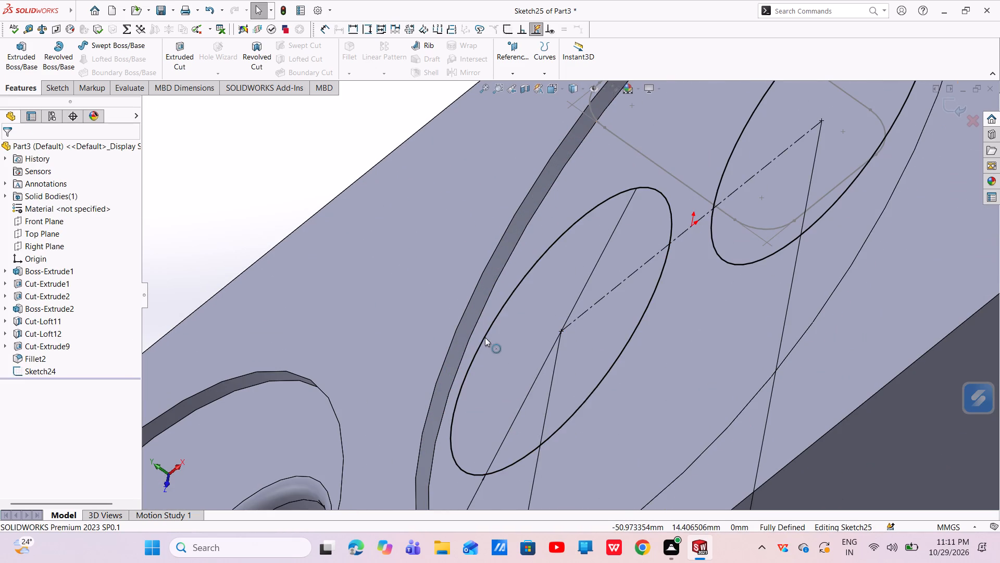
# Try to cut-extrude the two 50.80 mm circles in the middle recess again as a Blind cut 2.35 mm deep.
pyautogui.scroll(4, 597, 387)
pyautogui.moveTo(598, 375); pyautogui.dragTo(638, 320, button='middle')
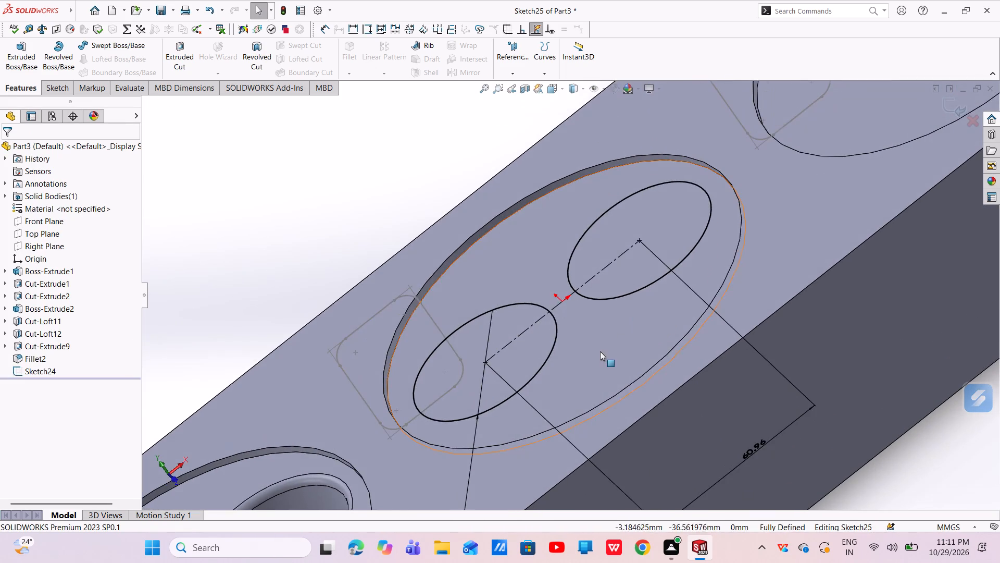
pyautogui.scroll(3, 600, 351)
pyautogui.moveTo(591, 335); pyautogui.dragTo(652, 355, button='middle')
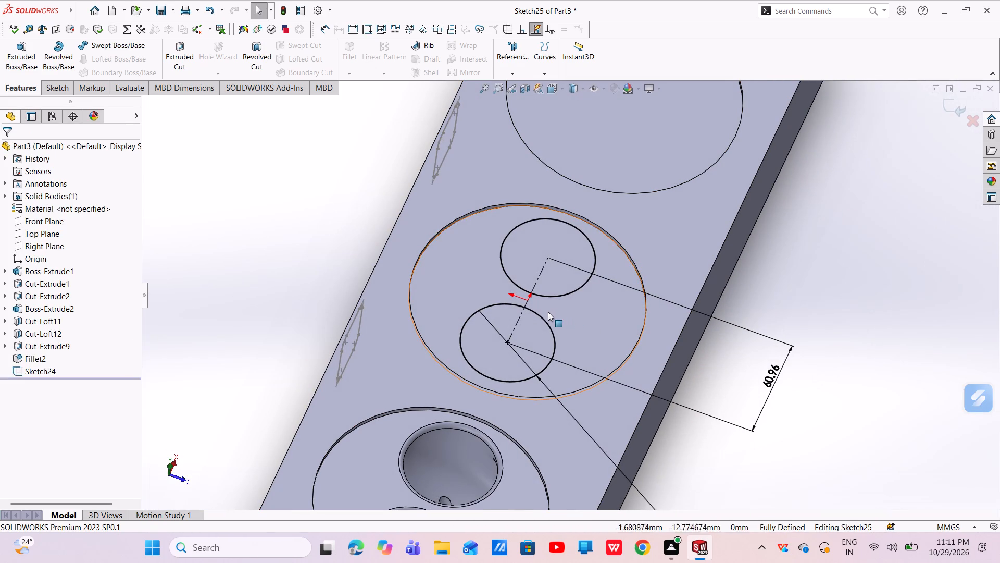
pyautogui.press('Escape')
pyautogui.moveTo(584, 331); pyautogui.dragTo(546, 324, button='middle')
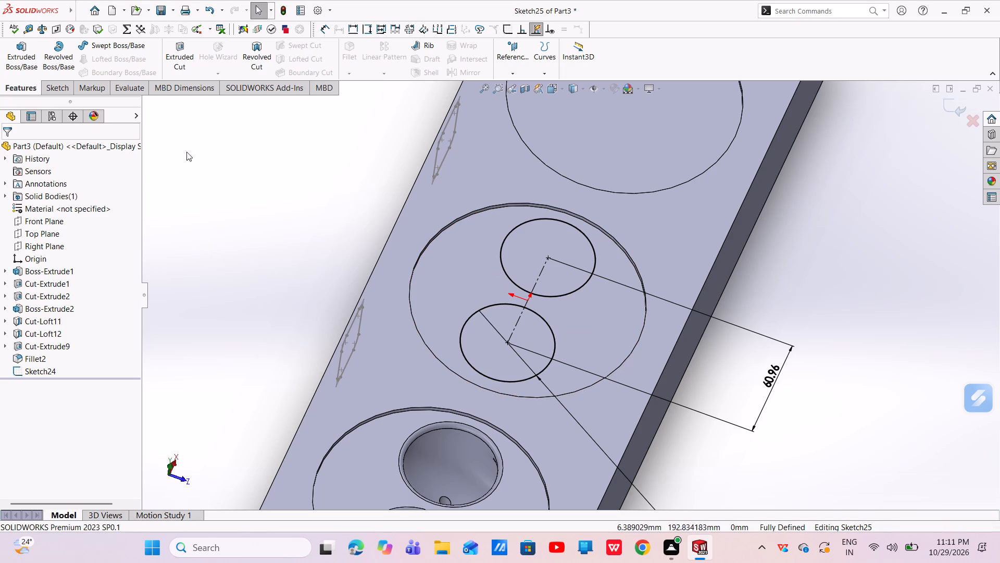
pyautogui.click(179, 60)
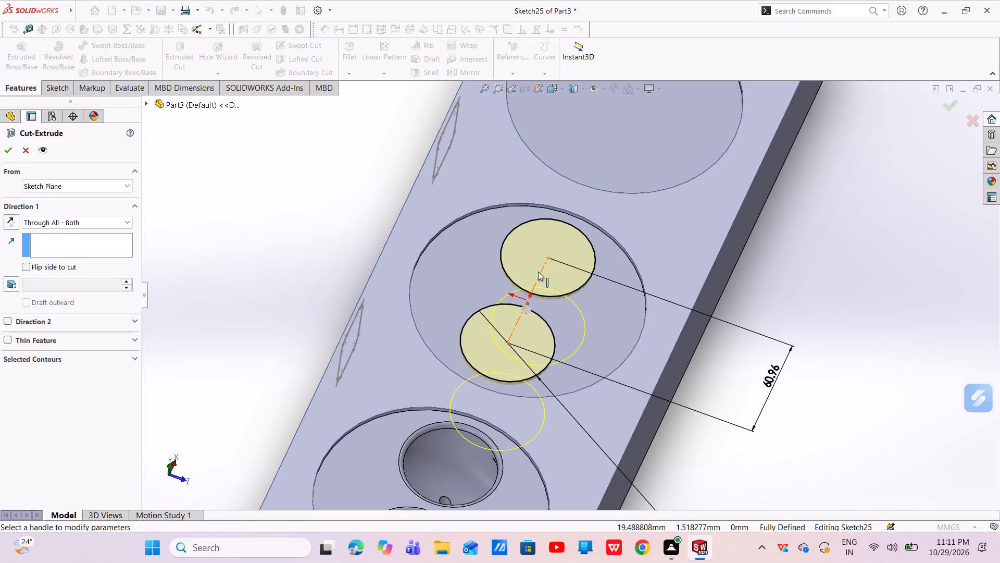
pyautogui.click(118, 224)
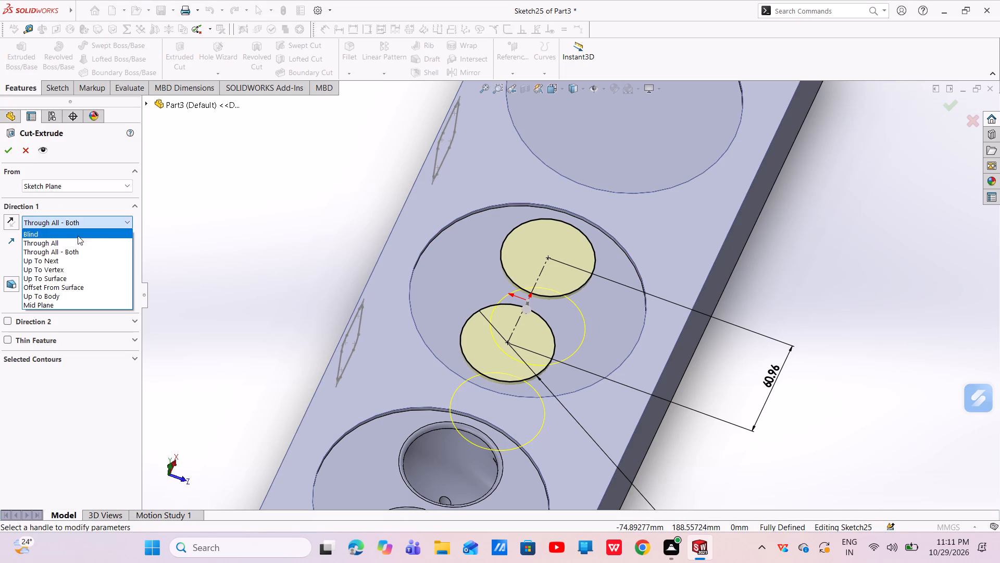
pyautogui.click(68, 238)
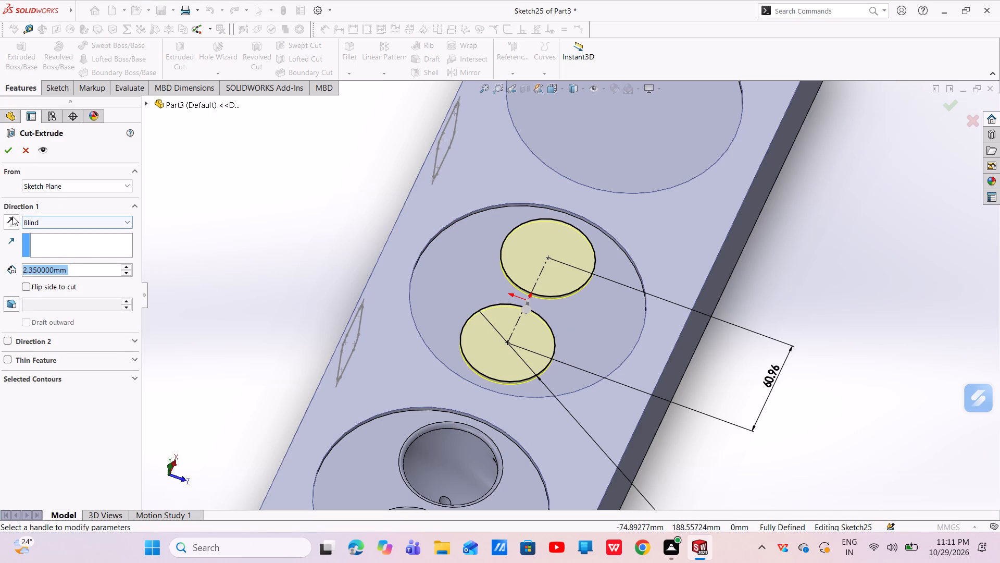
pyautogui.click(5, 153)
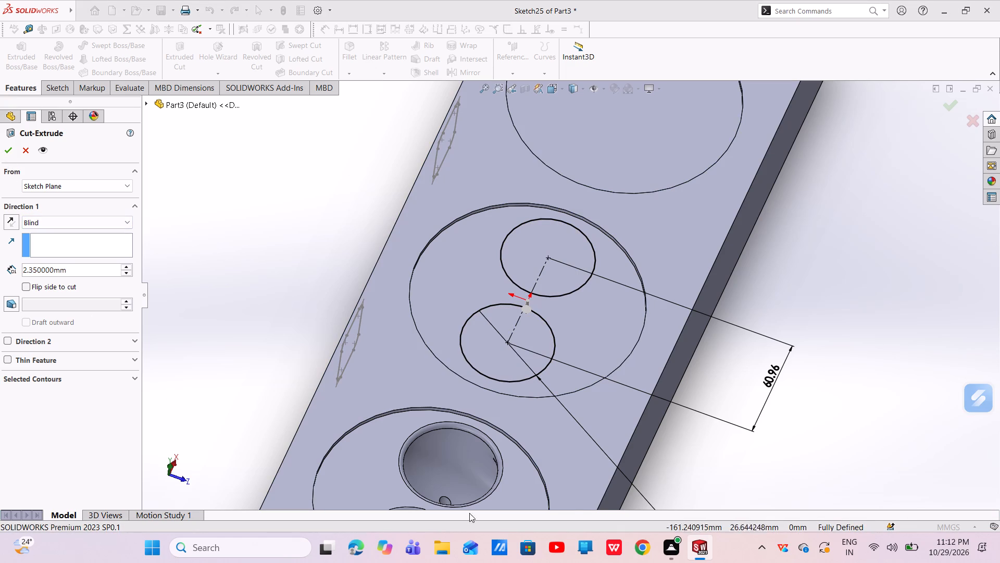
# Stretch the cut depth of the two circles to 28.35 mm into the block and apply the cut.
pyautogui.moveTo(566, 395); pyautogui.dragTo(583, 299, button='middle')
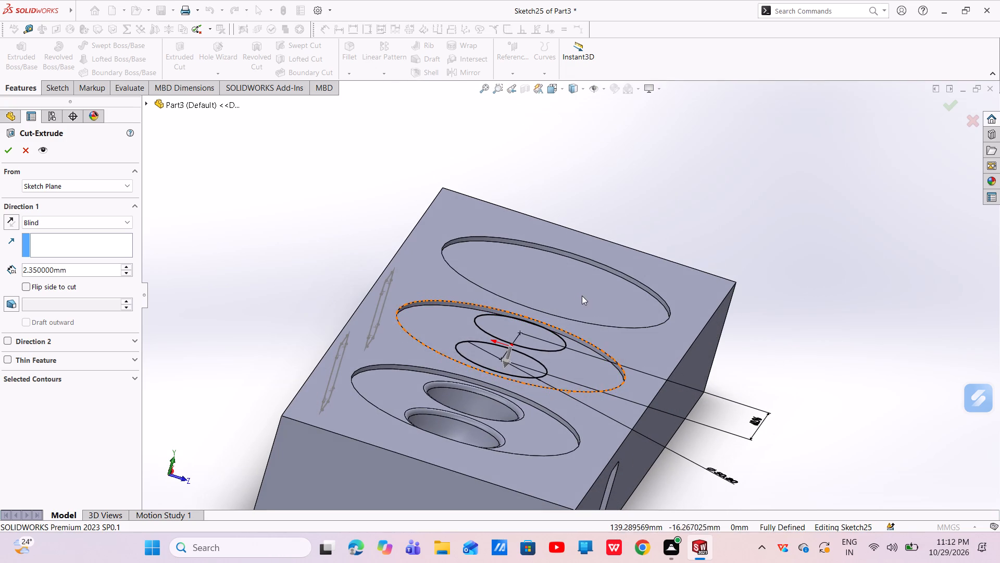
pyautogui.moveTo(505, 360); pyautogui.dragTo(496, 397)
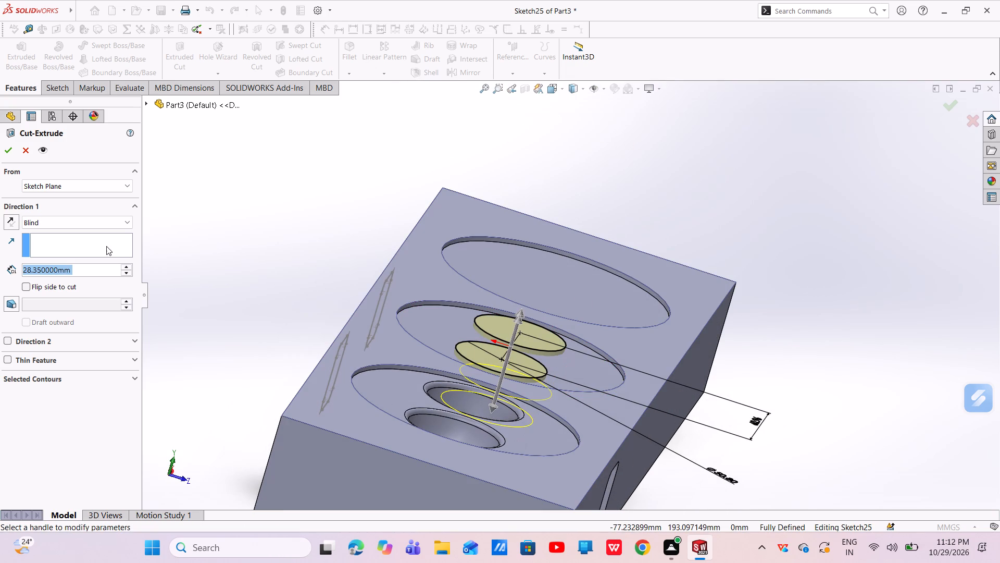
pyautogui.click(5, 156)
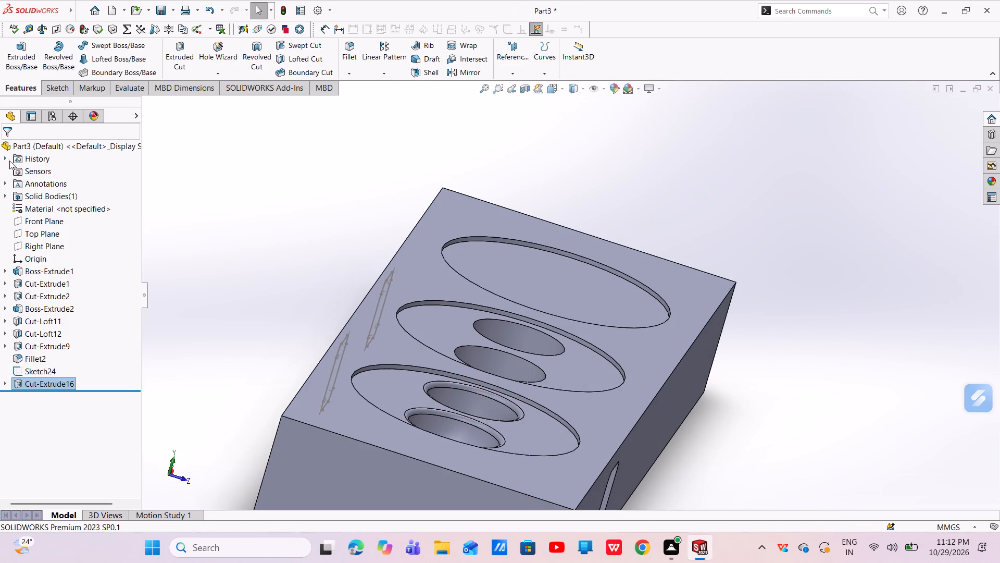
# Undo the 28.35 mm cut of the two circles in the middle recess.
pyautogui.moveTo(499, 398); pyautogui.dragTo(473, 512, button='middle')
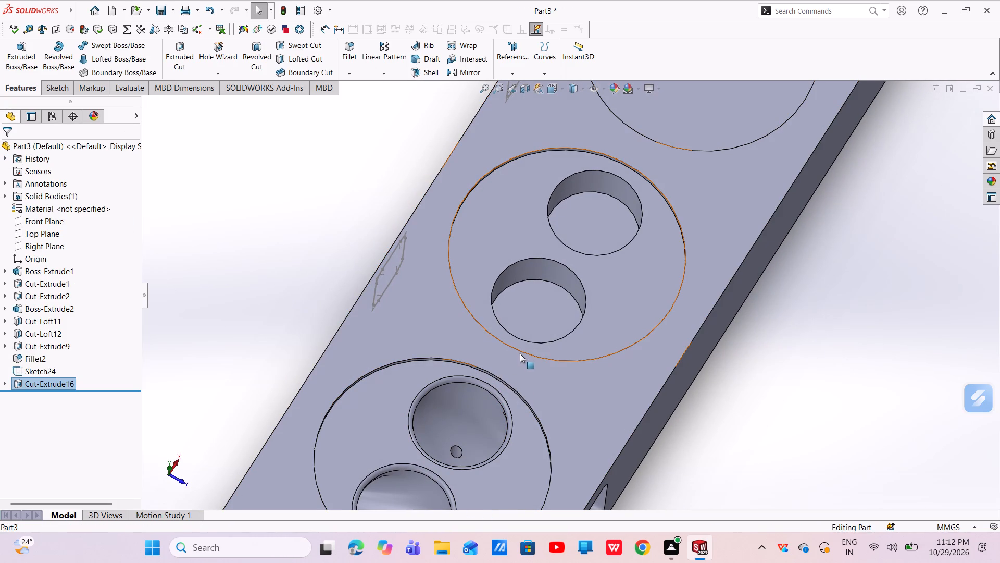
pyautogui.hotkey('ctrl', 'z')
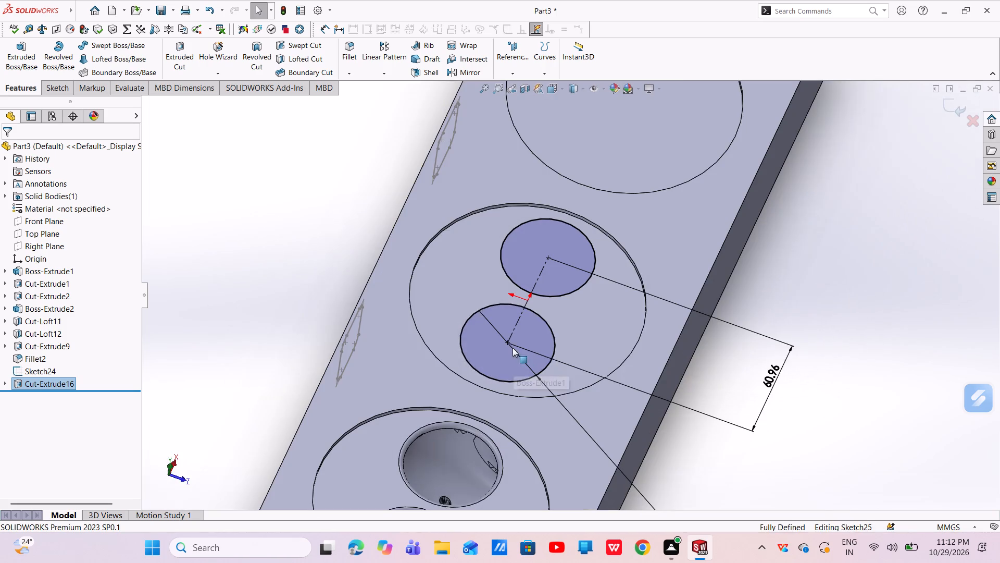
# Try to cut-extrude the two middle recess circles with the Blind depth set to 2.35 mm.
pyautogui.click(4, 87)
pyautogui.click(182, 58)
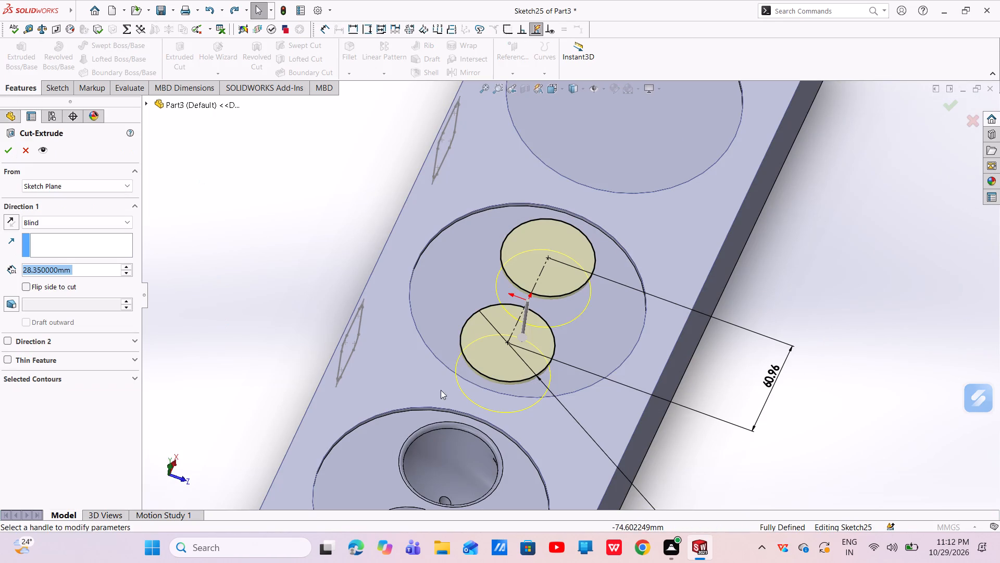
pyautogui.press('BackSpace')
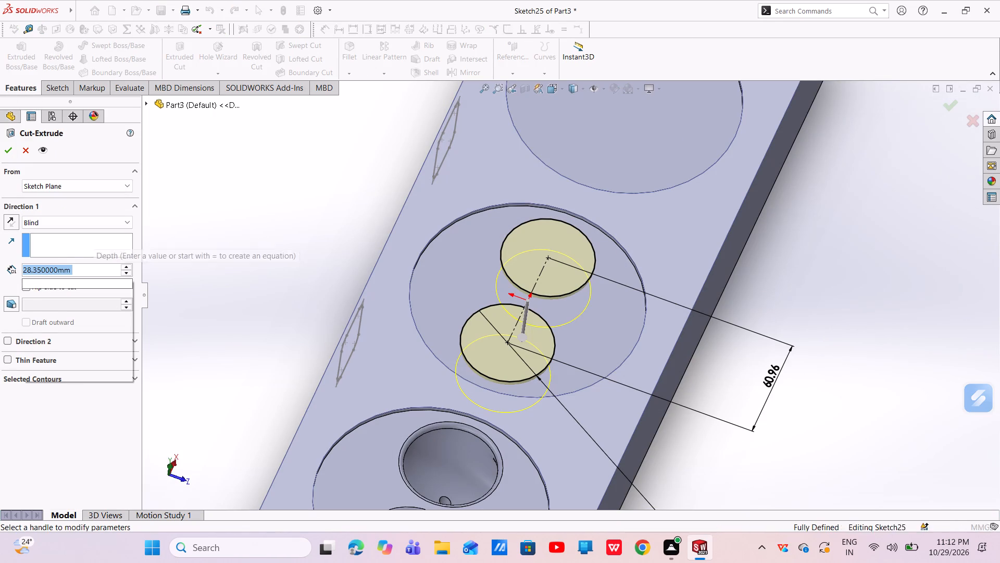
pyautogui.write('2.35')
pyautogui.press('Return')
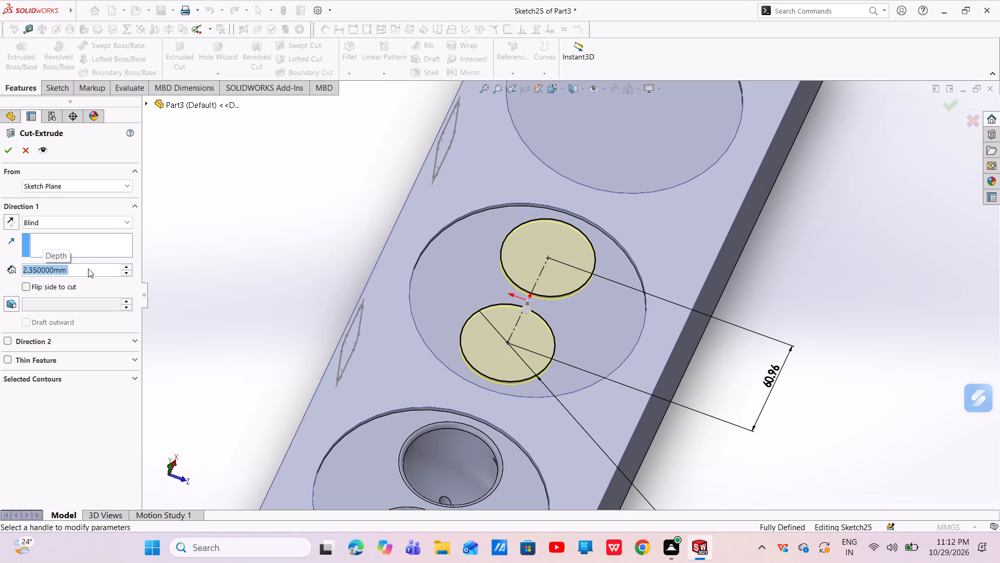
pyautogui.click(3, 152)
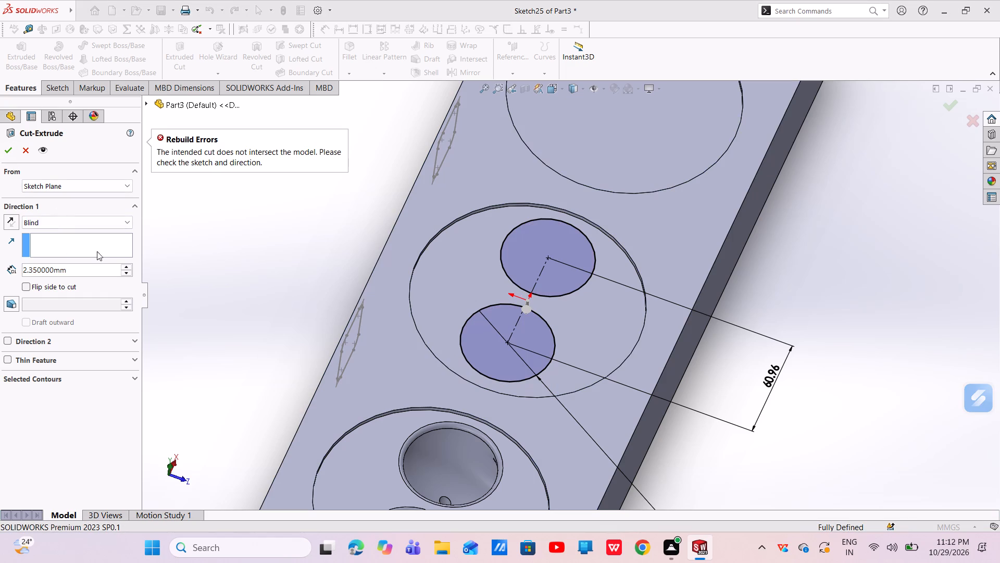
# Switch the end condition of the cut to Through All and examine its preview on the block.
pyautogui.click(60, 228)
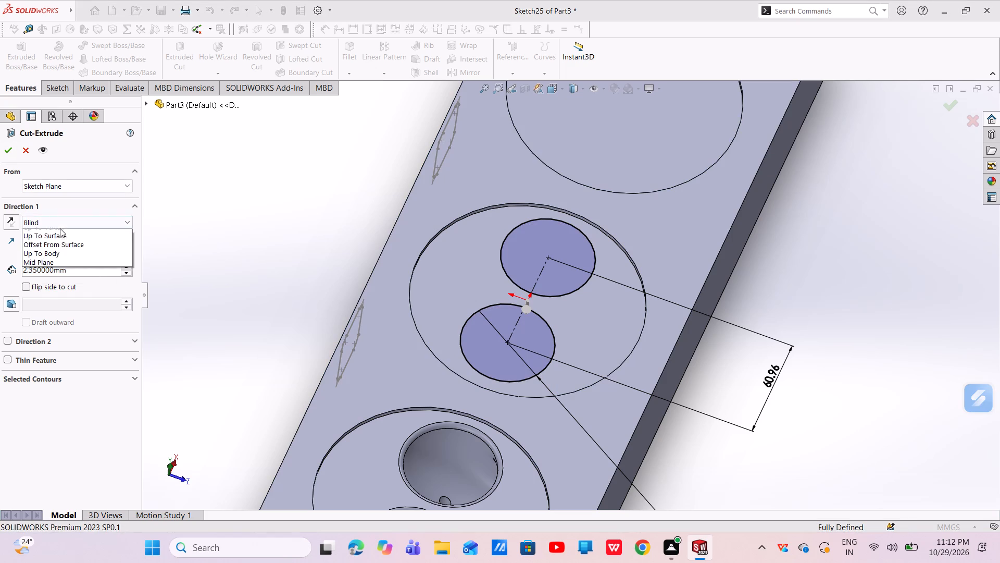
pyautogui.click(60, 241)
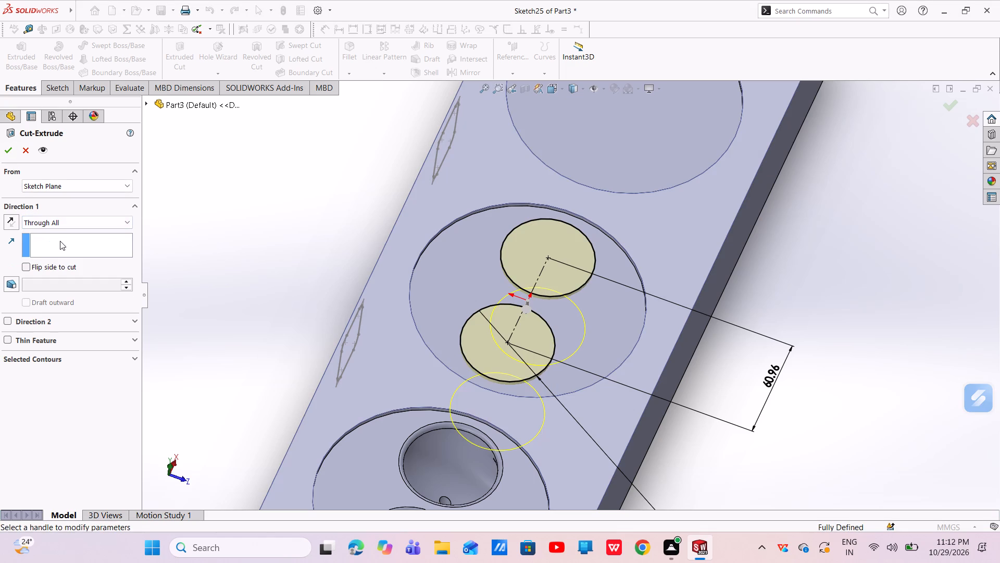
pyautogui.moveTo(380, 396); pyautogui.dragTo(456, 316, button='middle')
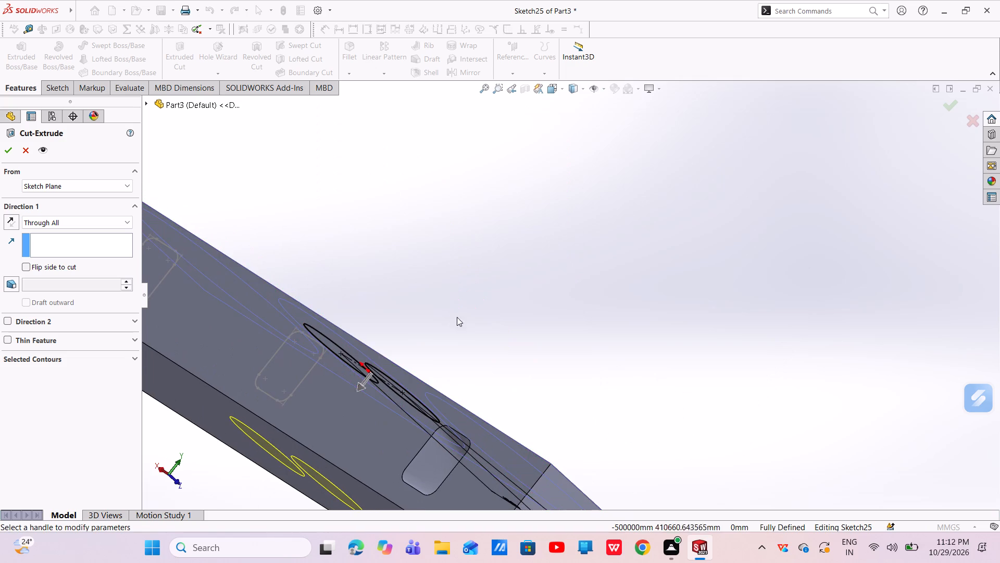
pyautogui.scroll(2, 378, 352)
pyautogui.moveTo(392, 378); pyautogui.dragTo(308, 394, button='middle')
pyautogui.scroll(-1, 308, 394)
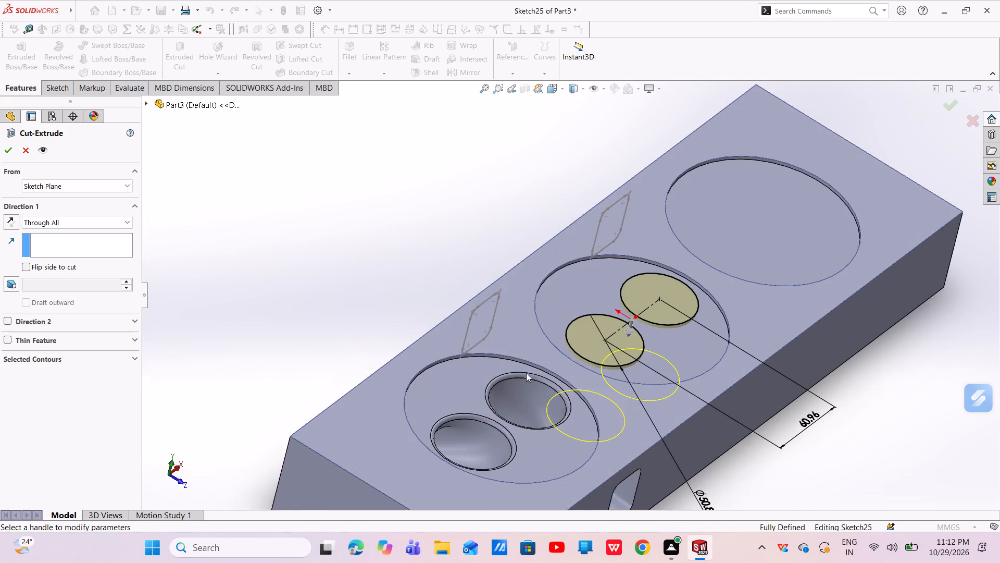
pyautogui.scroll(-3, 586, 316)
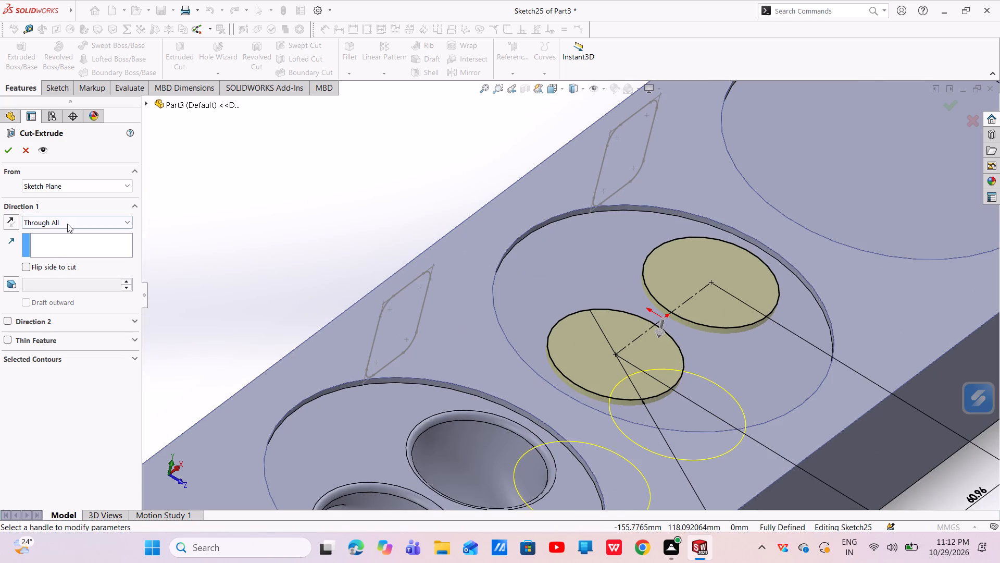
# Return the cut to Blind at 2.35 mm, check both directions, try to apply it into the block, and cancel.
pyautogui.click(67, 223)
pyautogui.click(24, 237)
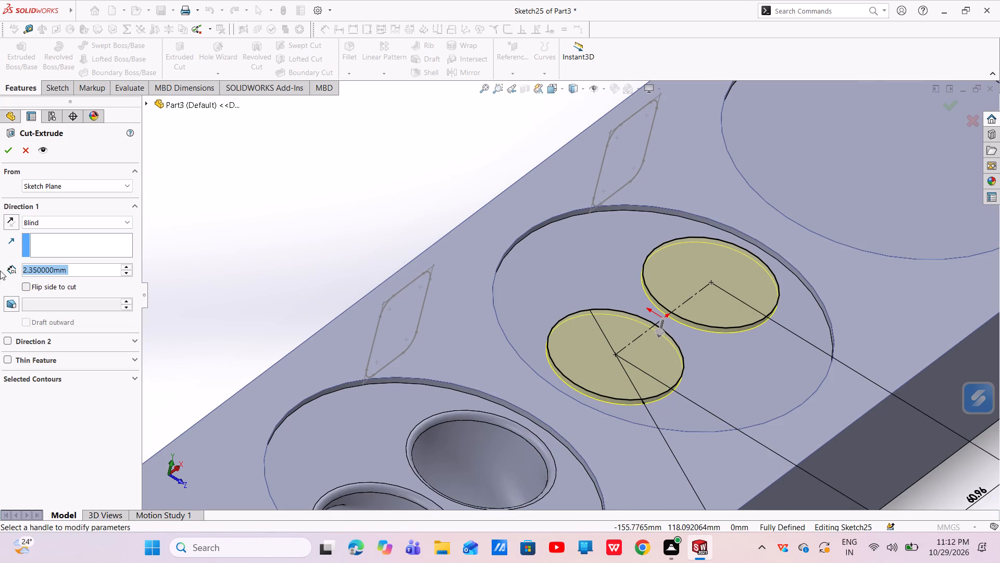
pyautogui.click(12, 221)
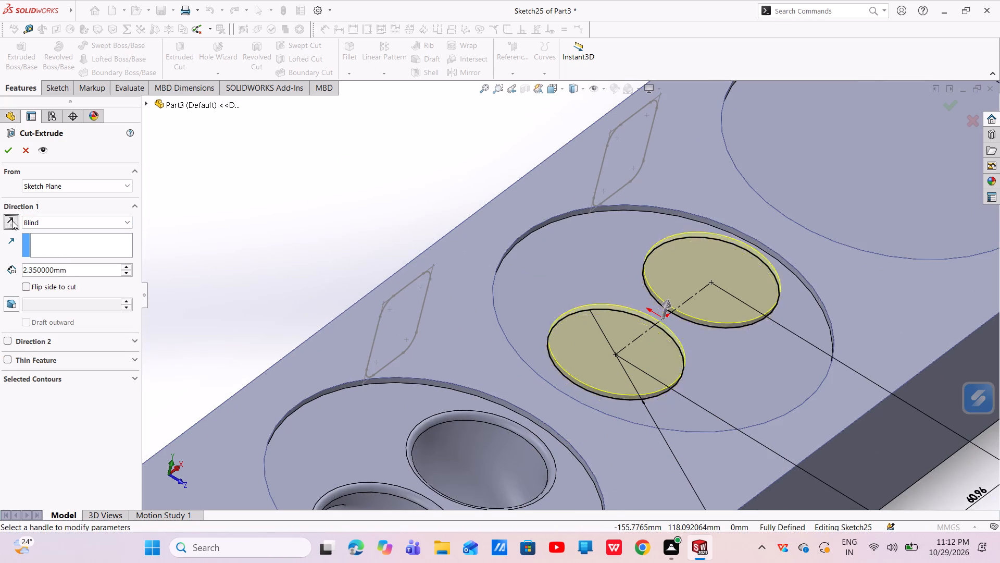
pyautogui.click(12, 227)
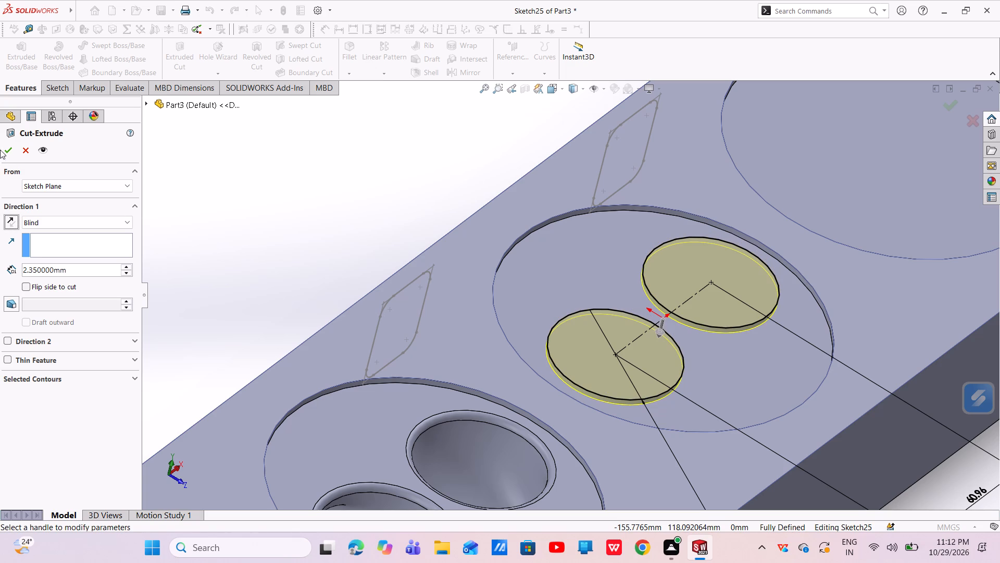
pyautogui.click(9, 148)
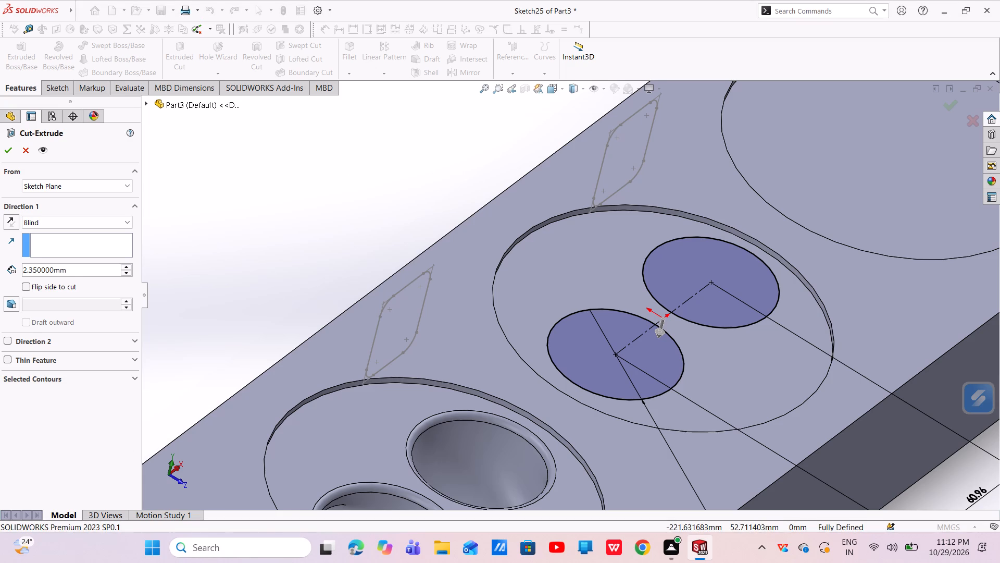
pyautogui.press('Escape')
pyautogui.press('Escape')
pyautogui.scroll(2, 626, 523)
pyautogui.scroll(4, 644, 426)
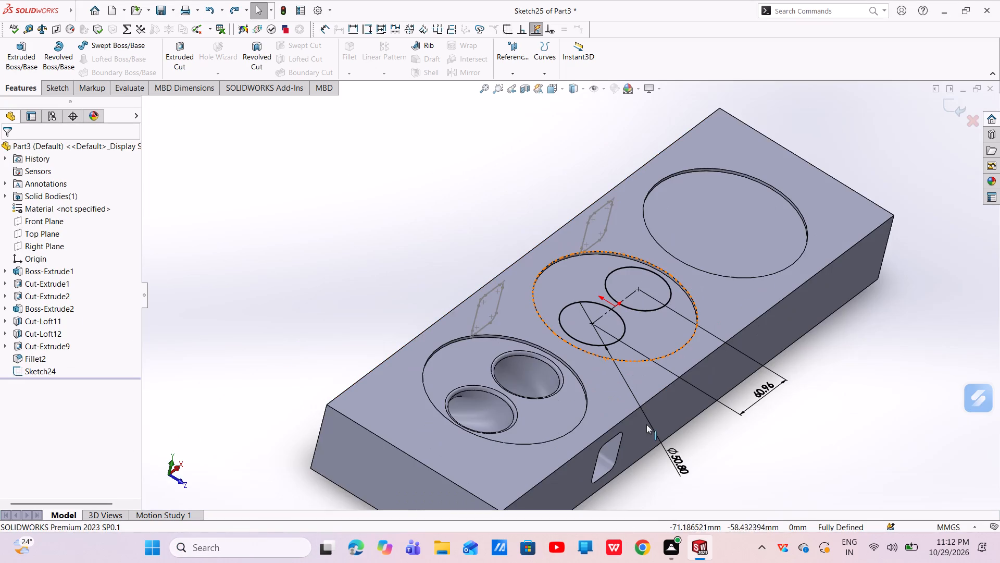
# Reposition the 50.80 mm diameter dimension of the middle recess circles to the other side of the spacing dimension.
pyautogui.moveTo(617, 373); pyautogui.dragTo(612, 414, button='middle')
pyautogui.press('.')
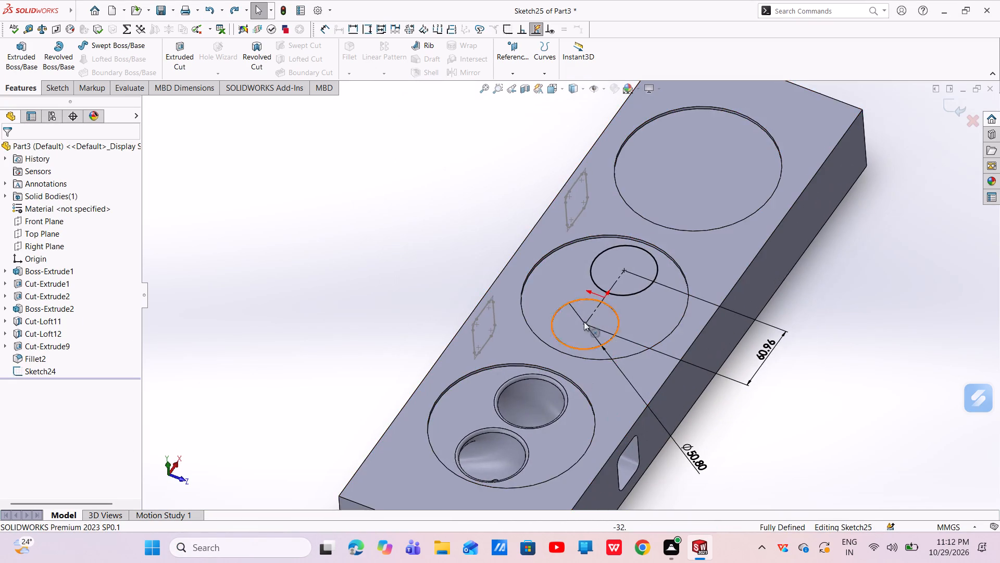
pyautogui.scroll(-3, 584, 317)
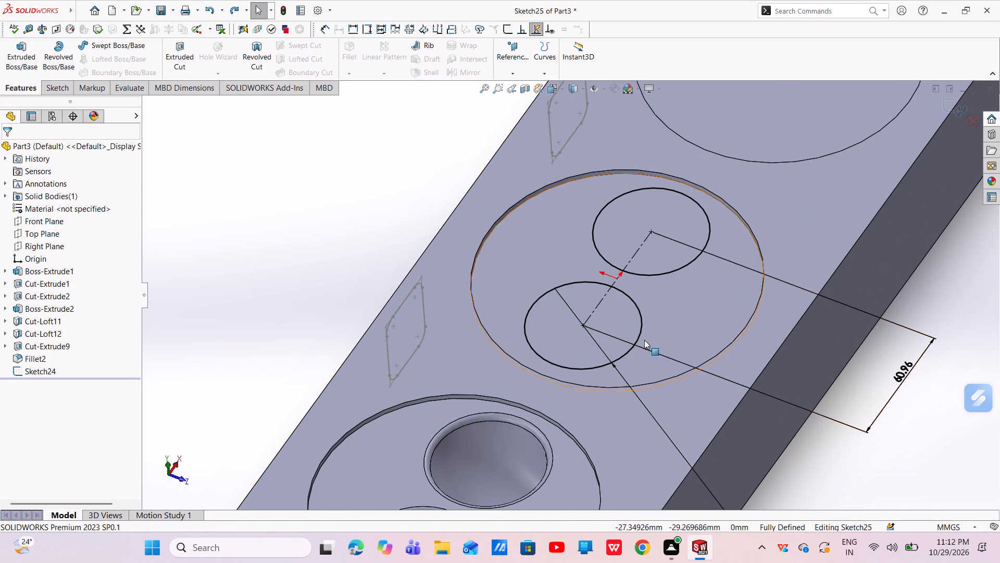
pyautogui.scroll(4, 674, 366)
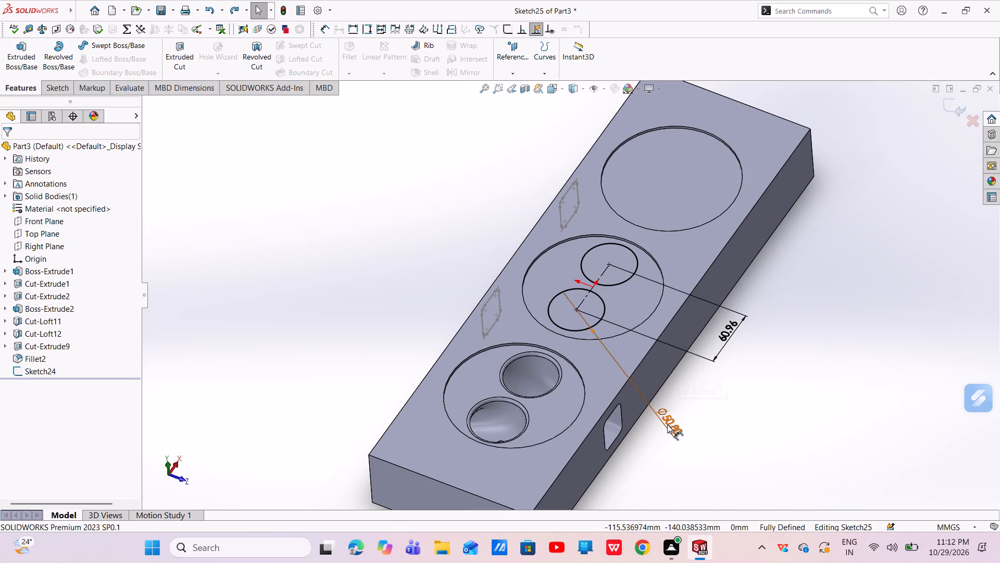
pyautogui.moveTo(667, 424); pyautogui.dragTo(758, 280)
pyautogui.press('Escape')
pyautogui.press('Escape')
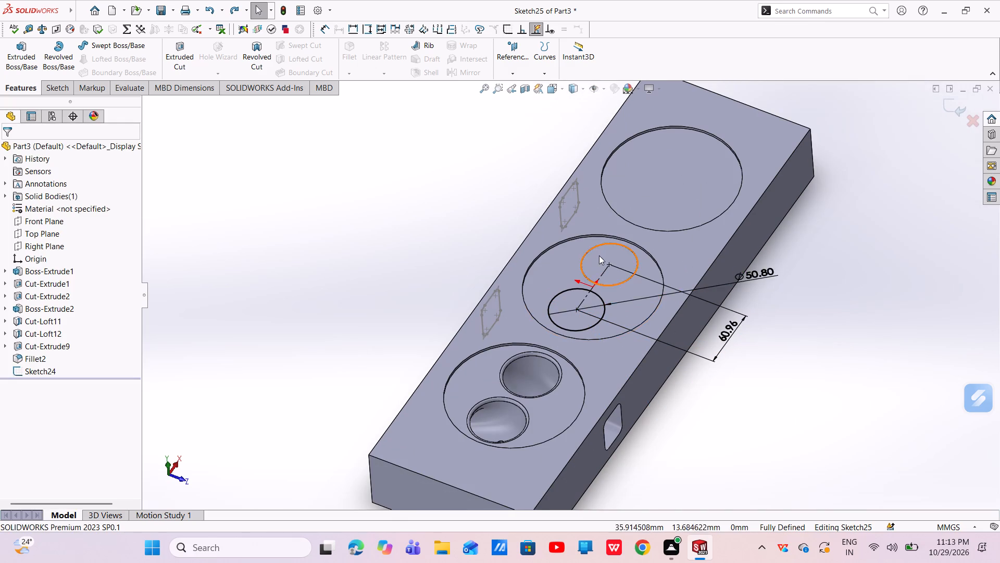
# Cut-extrude the two circles in the middle recess with a Blind depth of 28.35 mm.
pyautogui.scroll(-5, 602, 255)
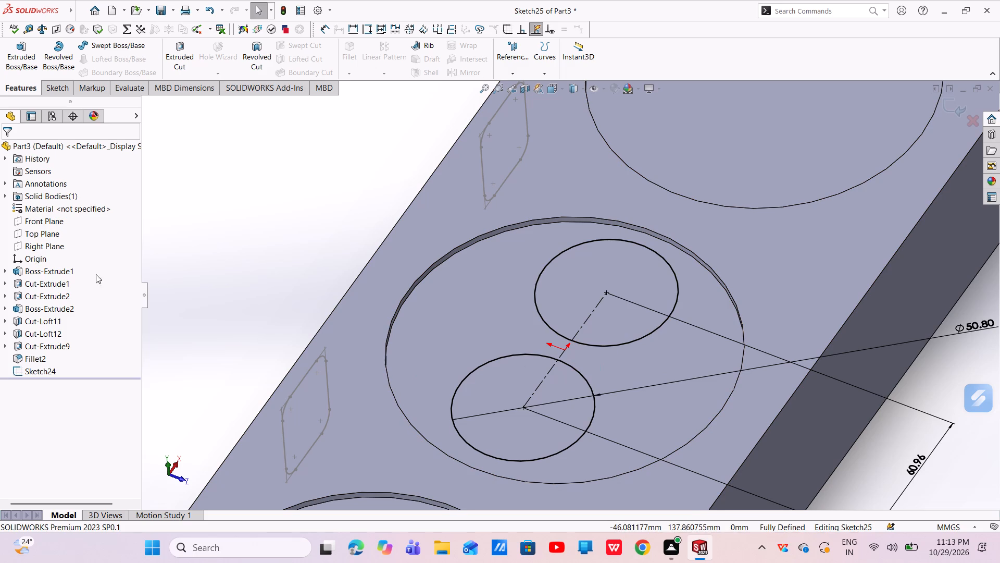
pyautogui.click(185, 60)
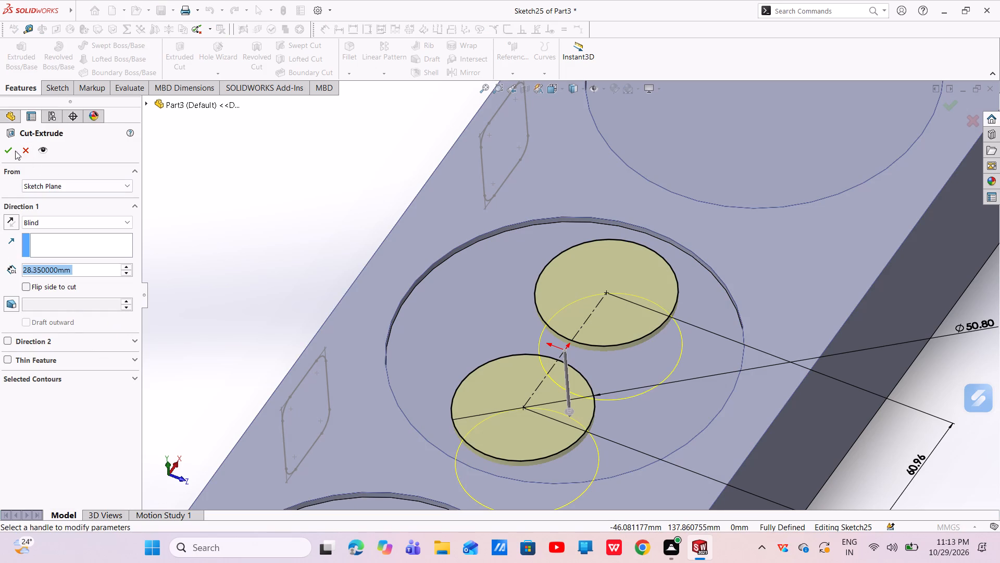
pyautogui.click(9, 151)
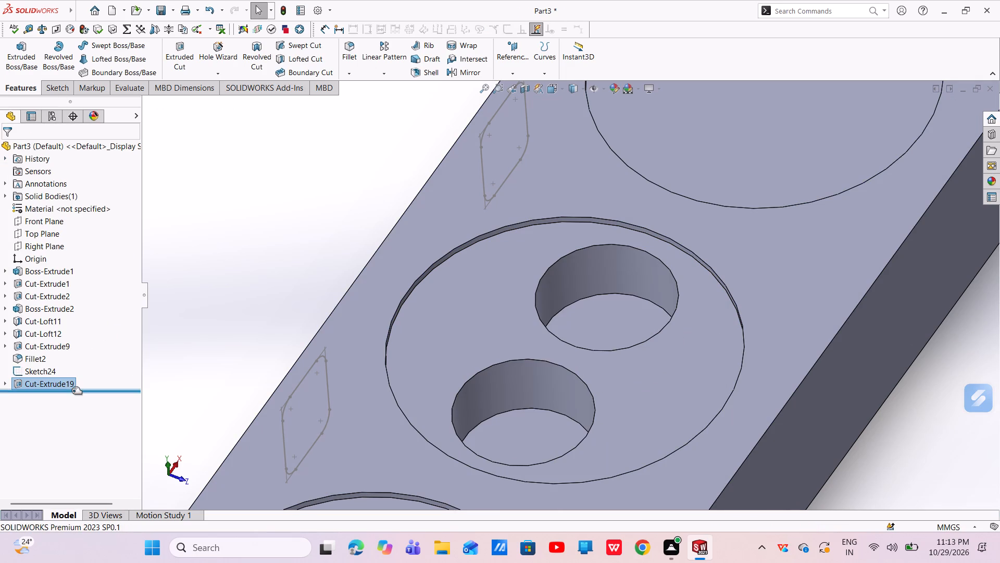
pyautogui.moveTo(656, 434); pyautogui.dragTo(653, 374, button='middle')
pyautogui.press('.')
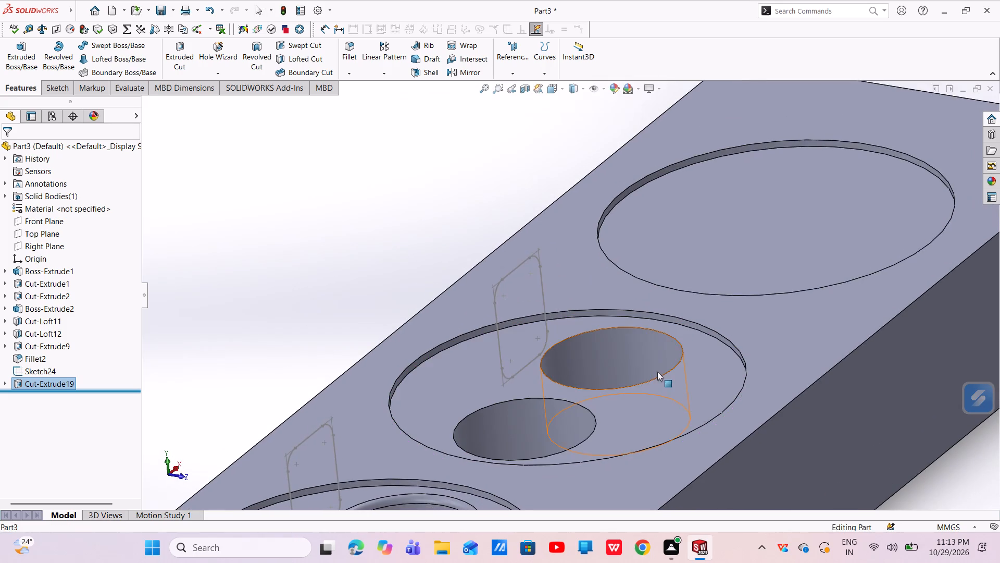
pyautogui.scroll(-2, 646, 377)
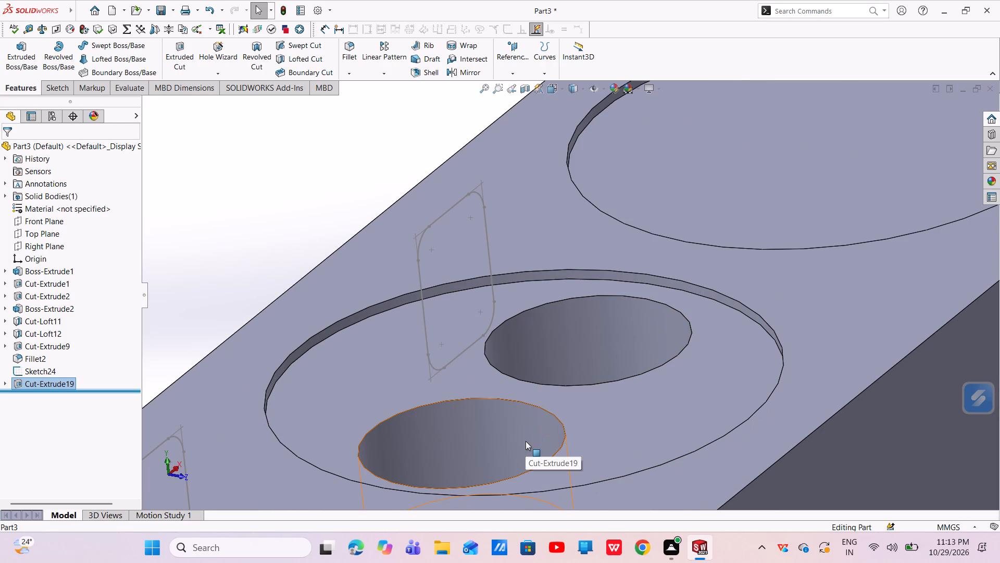
# Edit the cut of the two middle recess circles and set its depth to 2.35+2.35, giving 4.70 mm.
pyautogui.click(34, 381)
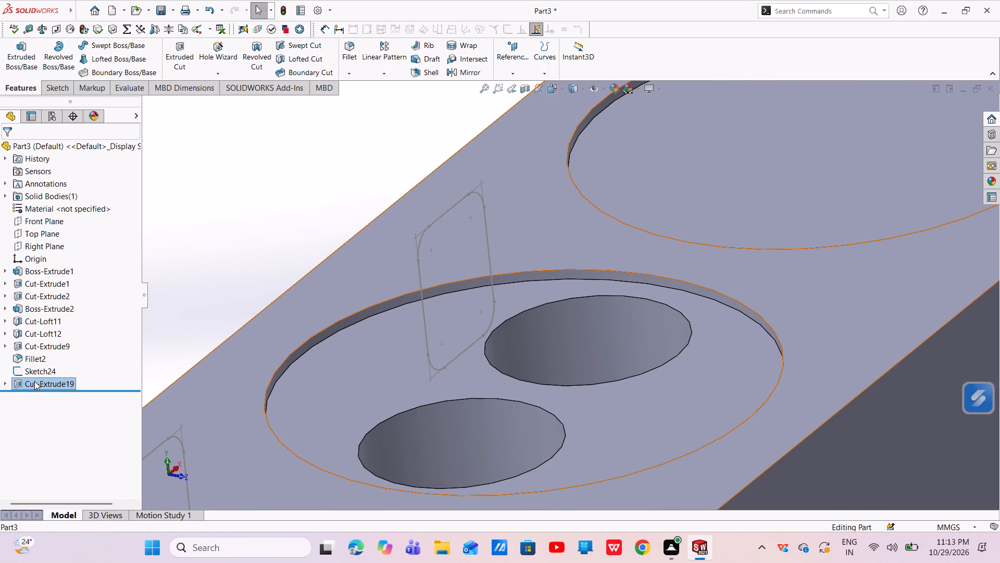
pyautogui.click(89, 384)
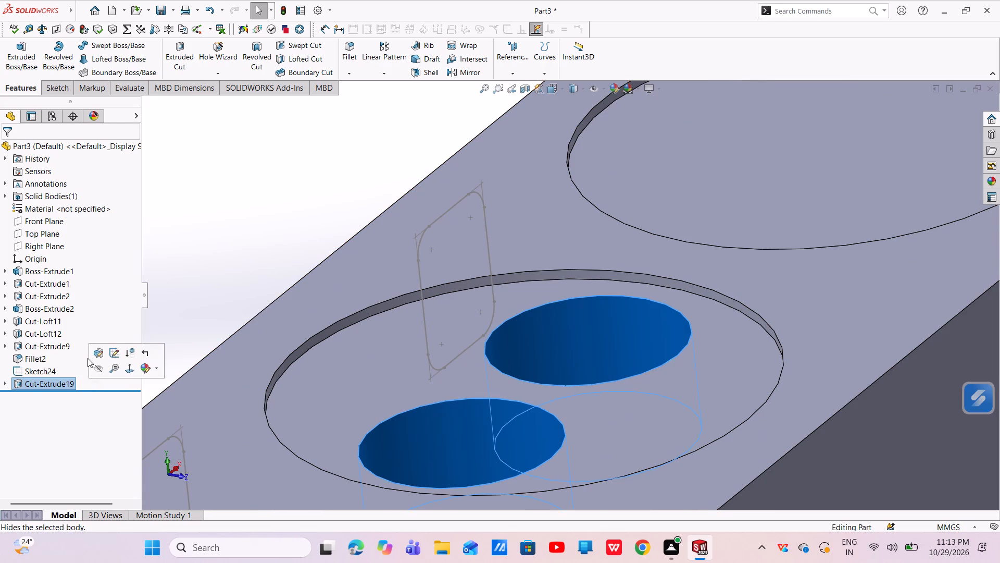
pyautogui.click(93, 352)
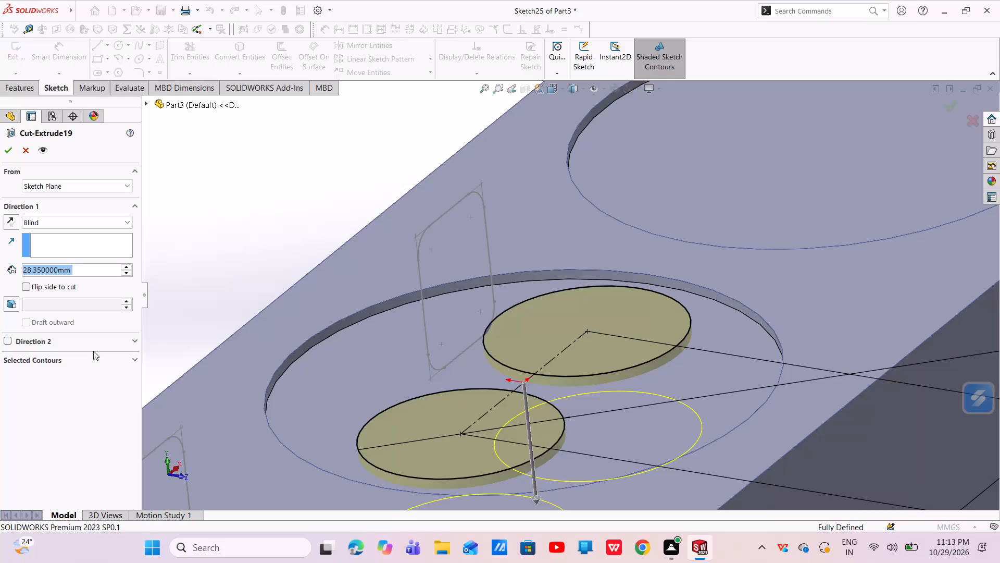
pyautogui.press('BackSpace')
pyautogui.write('2.35')
pyautogui.press('Return')
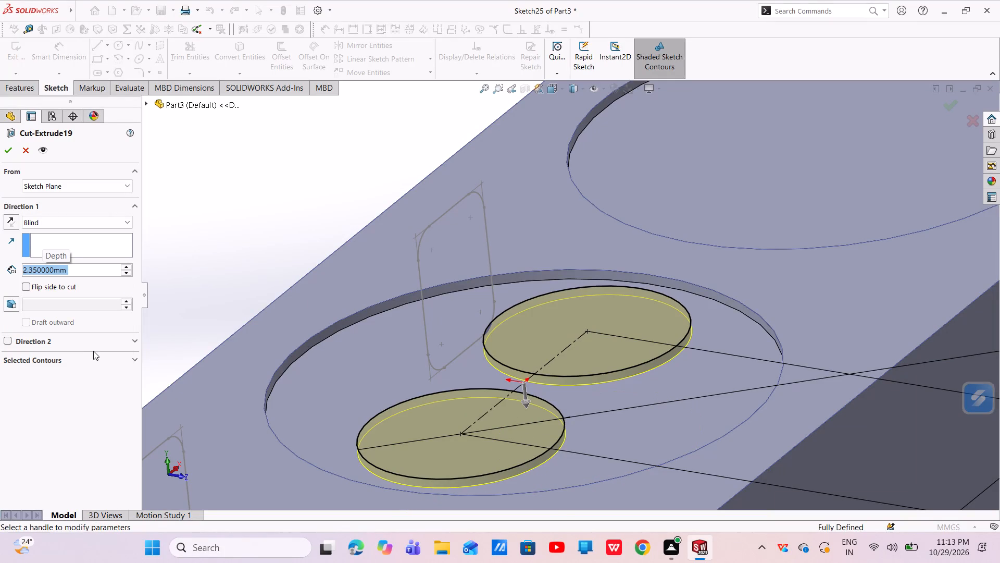
pyautogui.hotkey('shift', '+')
pyautogui.press('BackSpace')
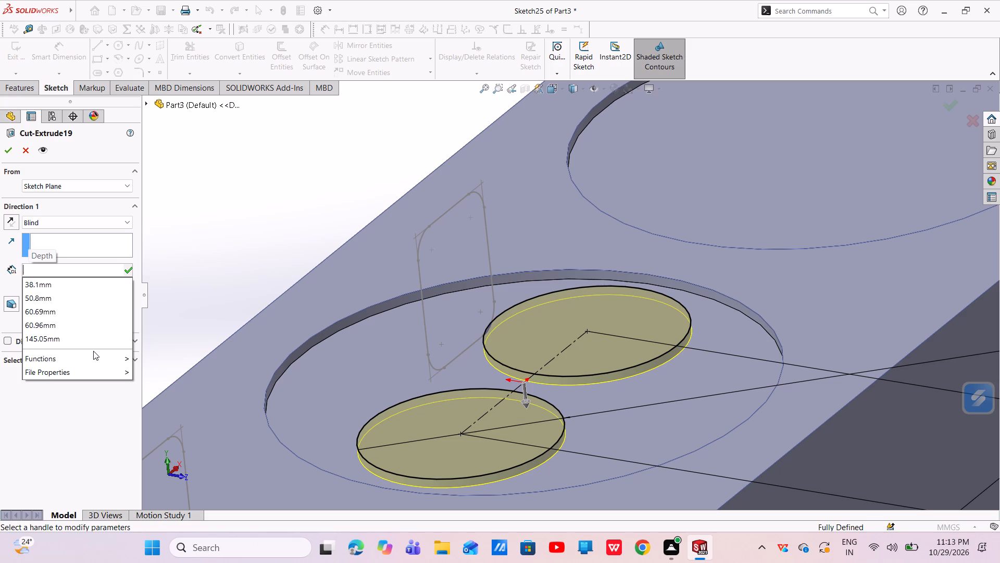
pyautogui.write('2.35')
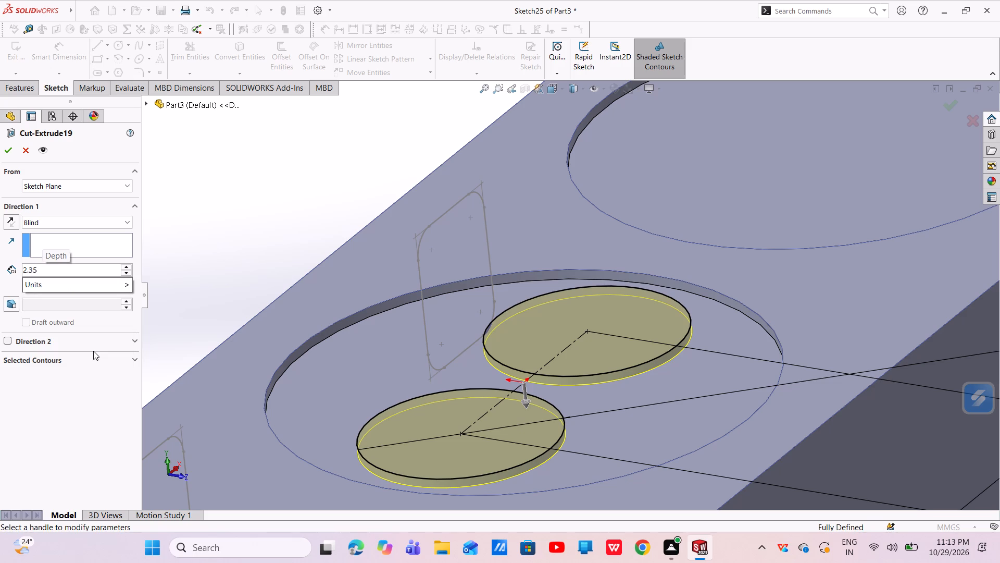
pyautogui.hotkey('shift', '+')
pyautogui.write('2.35')
pyautogui.press('Return')
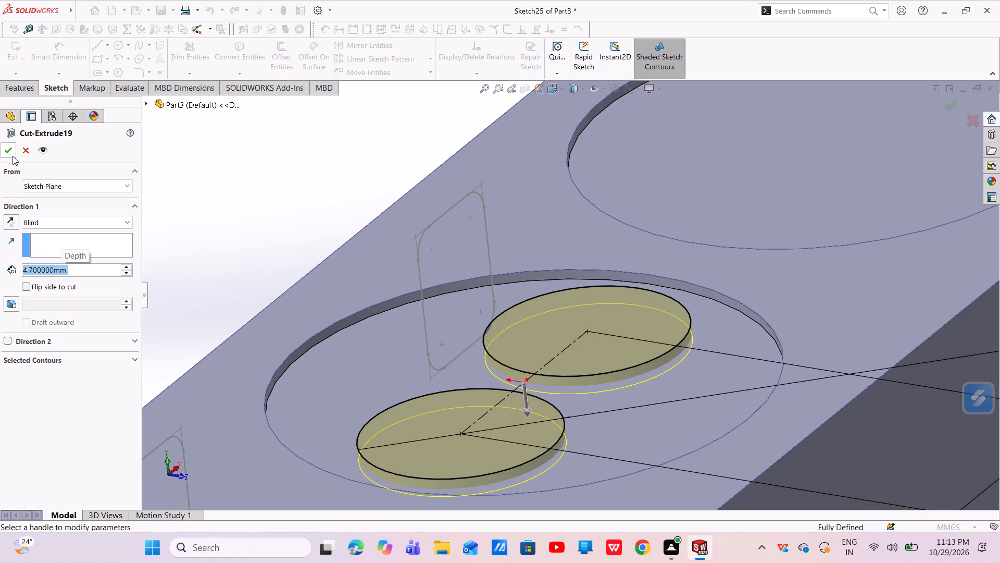
pyautogui.click(9, 151)
# Examine the paired circular cuts in the middle recess and the block's side face with its rounded opening.
pyautogui.scroll(3, 614, 442)
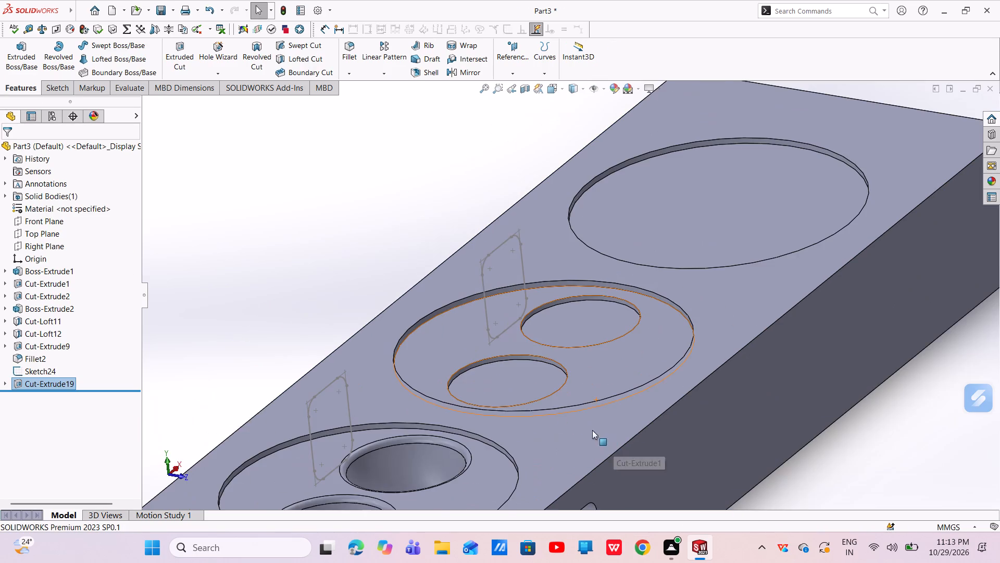
pyautogui.moveTo(565, 416); pyautogui.dragTo(549, 489, button='middle')
pyautogui.scroll(3, 589, 399)
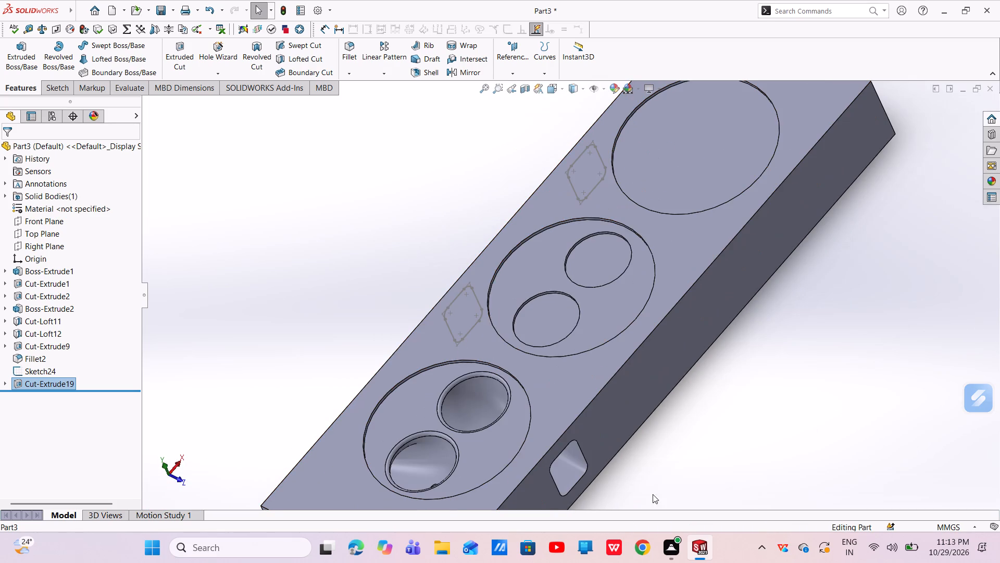
pyautogui.moveTo(560, 325); pyautogui.dragTo(691, 350, button='middle')
pyautogui.scroll(3, 586, 350)
pyautogui.moveTo(603, 362); pyautogui.dragTo(461, 358, button='middle')
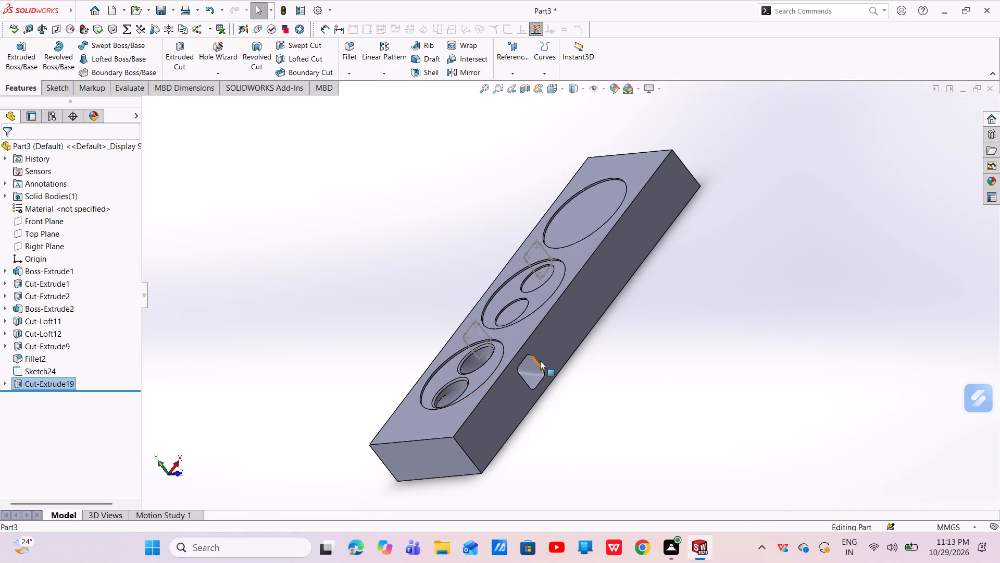
pyautogui.scroll(1, 543, 350)
pyautogui.scroll(-4, 551, 310)
pyautogui.scroll(3, 572, 350)
pyautogui.moveTo(581, 347); pyautogui.dragTo(548, 326, button='middle')
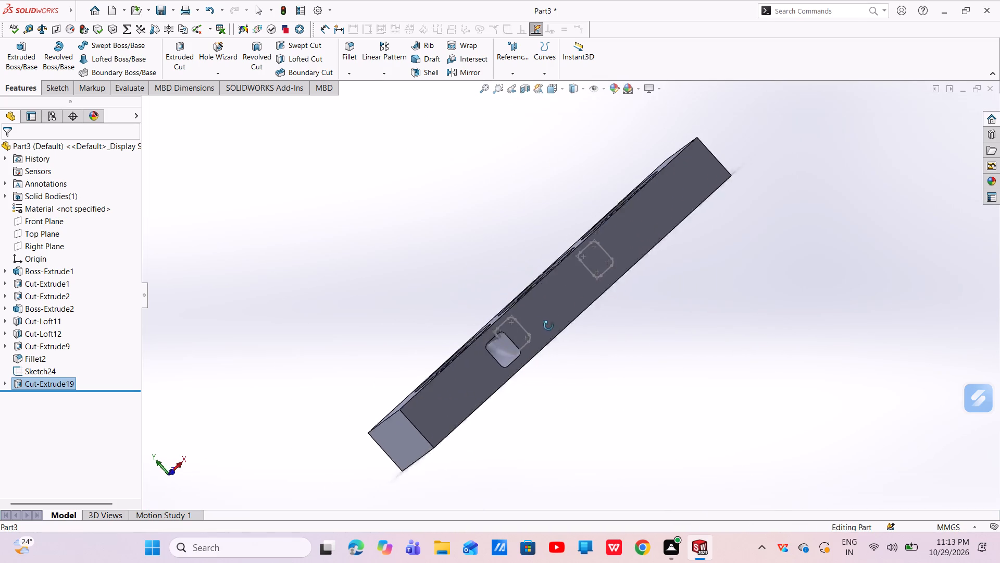
pyautogui.moveTo(548, 326); pyautogui.dragTo(545, 414, button='middle')
pyautogui.scroll(-2, 533, 387)
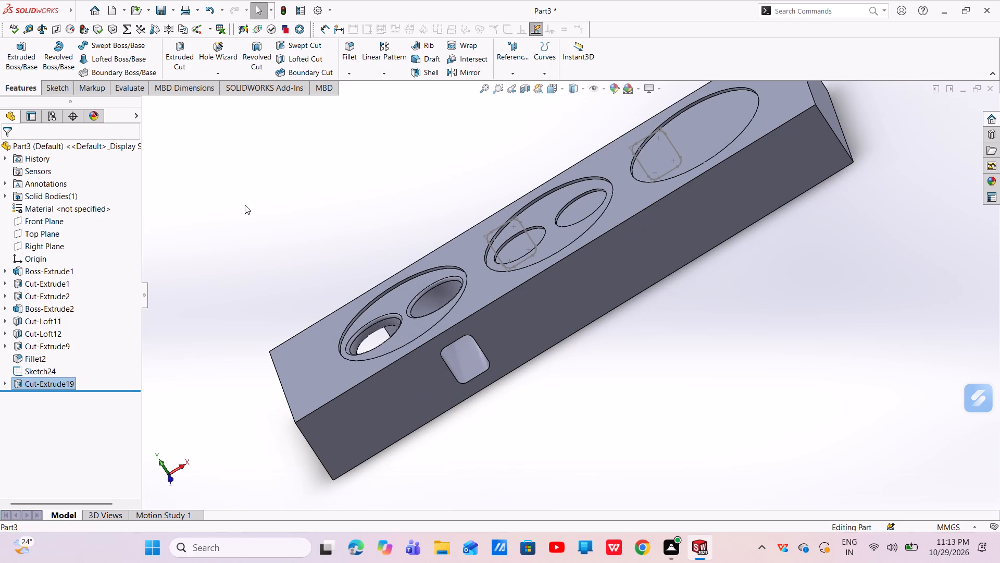
# Measure the distance from the rounded side opening's straight edge to the nearest end edge of the block.
pyautogui.click(28, 30)
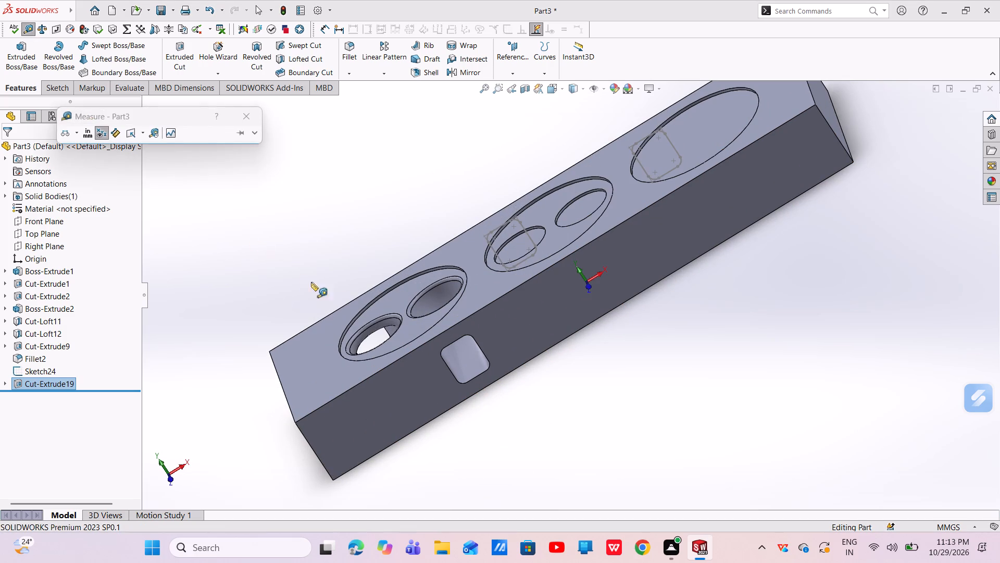
pyautogui.click(452, 373)
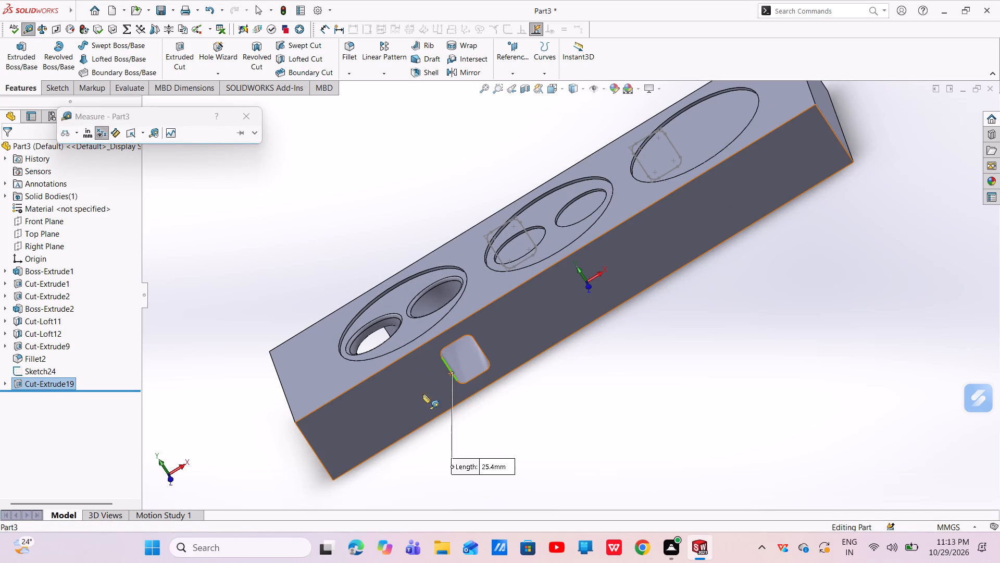
pyautogui.click(318, 456)
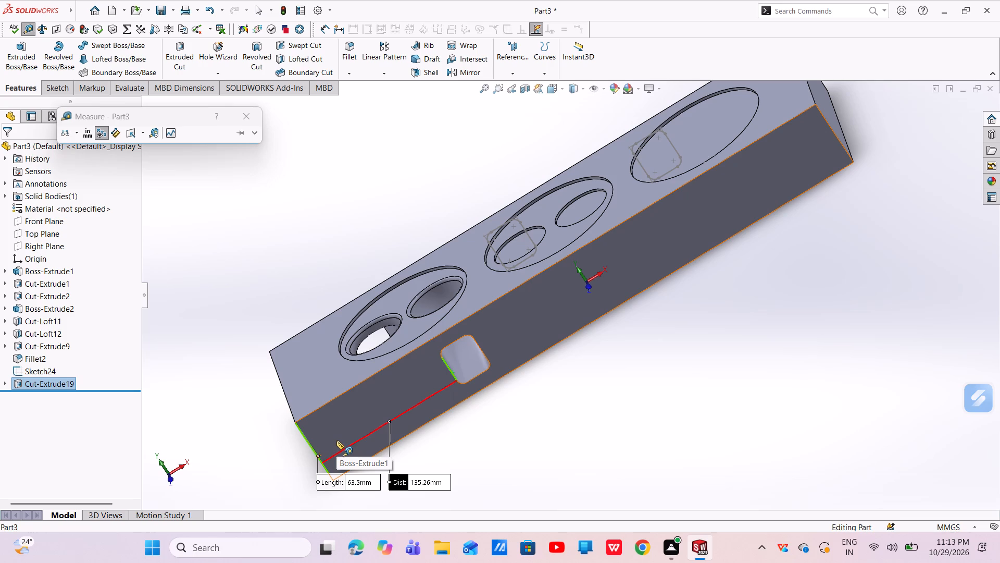
pyautogui.press('Escape')
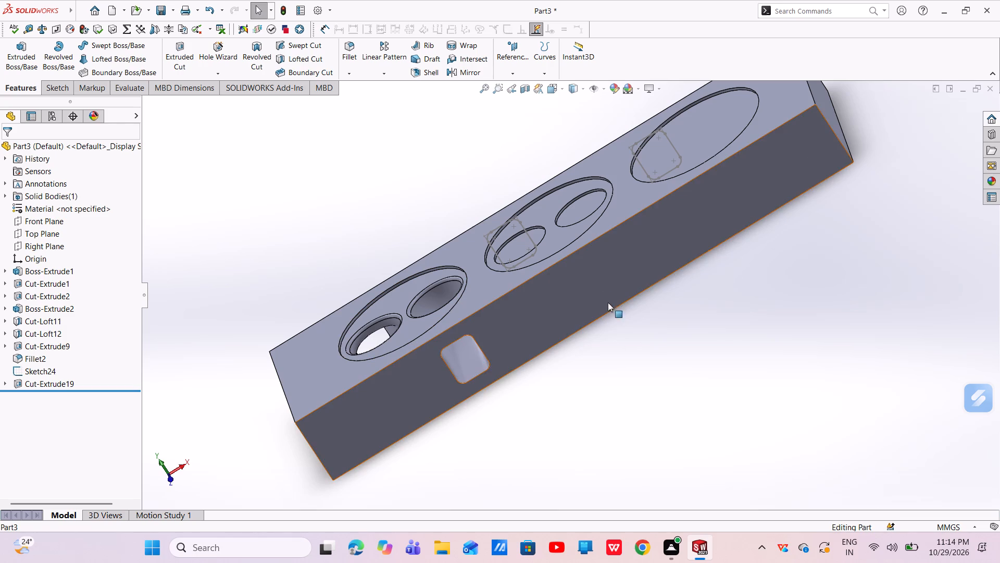
pyautogui.click(597, 289)
pyautogui.press('Escape')
pyautogui.press('Escape')
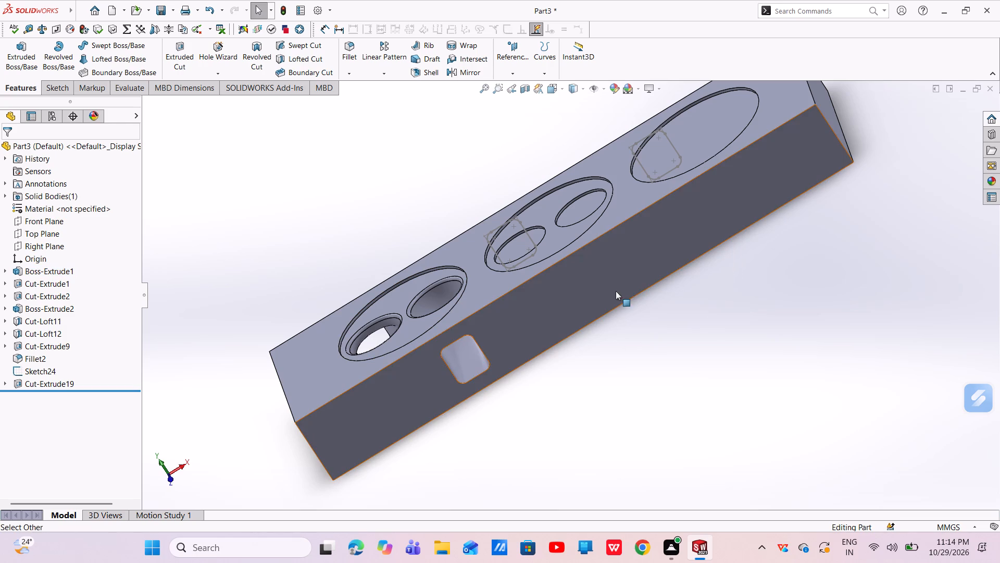
# Sketch two circles about 30 mm in diameter side by side on the floor of the empty third recess, level with the origin.
pyautogui.scroll(-4, 683, 153)
pyautogui.moveTo(667, 192); pyautogui.dragTo(669, 209, button='middle')
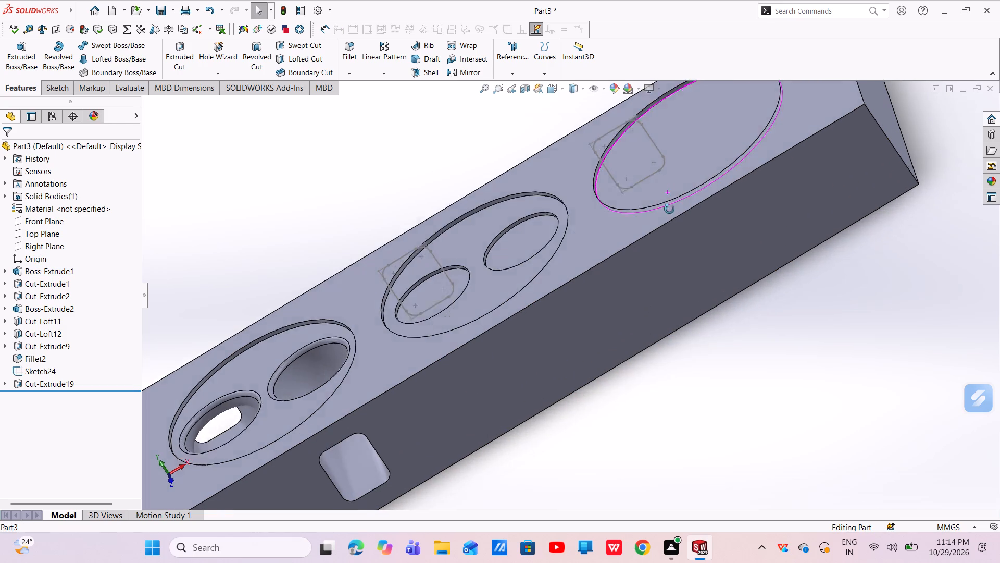
pyautogui.moveTo(669, 209); pyautogui.dragTo(674, 262, button='middle')
pyautogui.scroll(3, 656, 183)
pyautogui.click(656, 173)
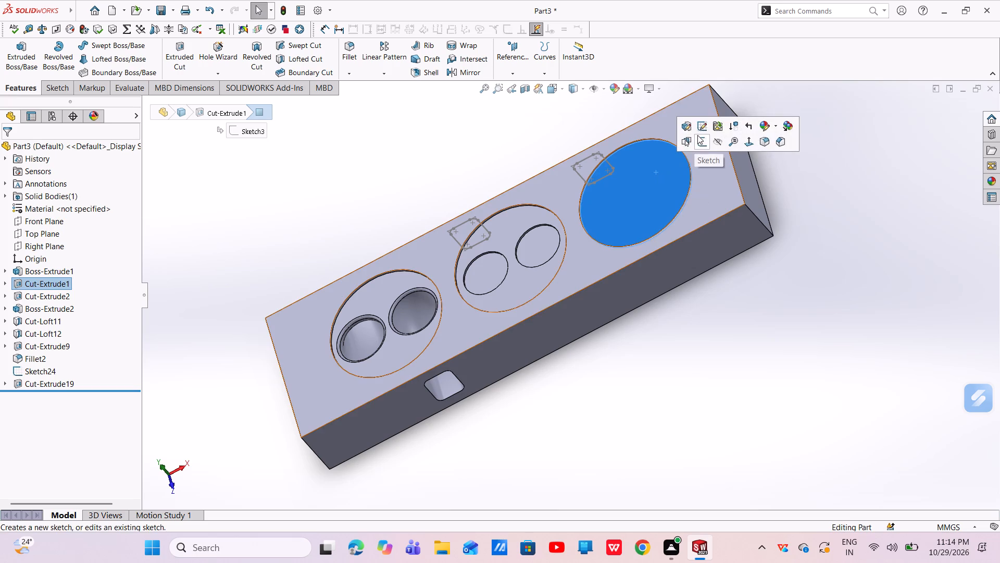
pyautogui.click(702, 147)
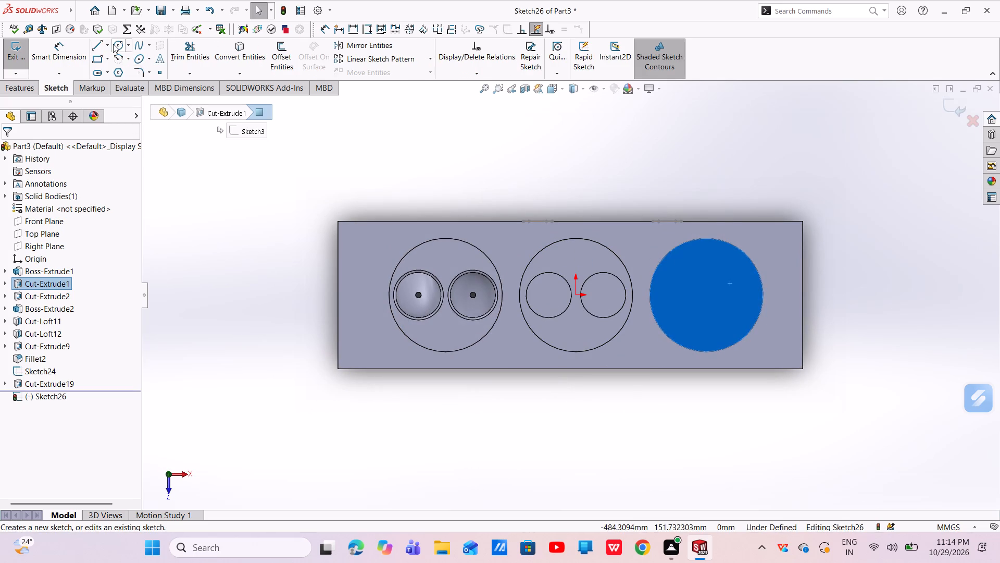
pyautogui.click(113, 44)
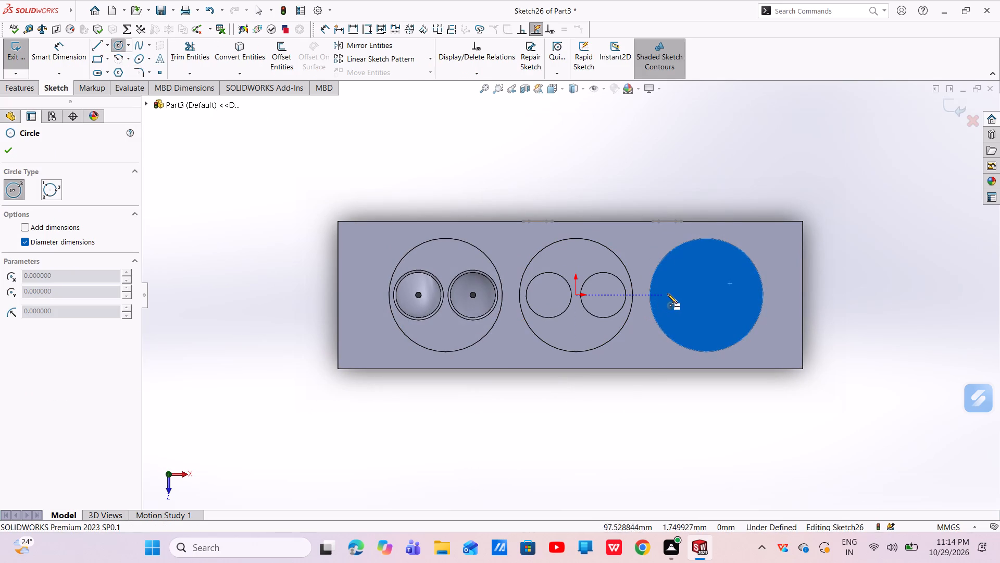
pyautogui.click(673, 293)
pyautogui.click(681, 306)
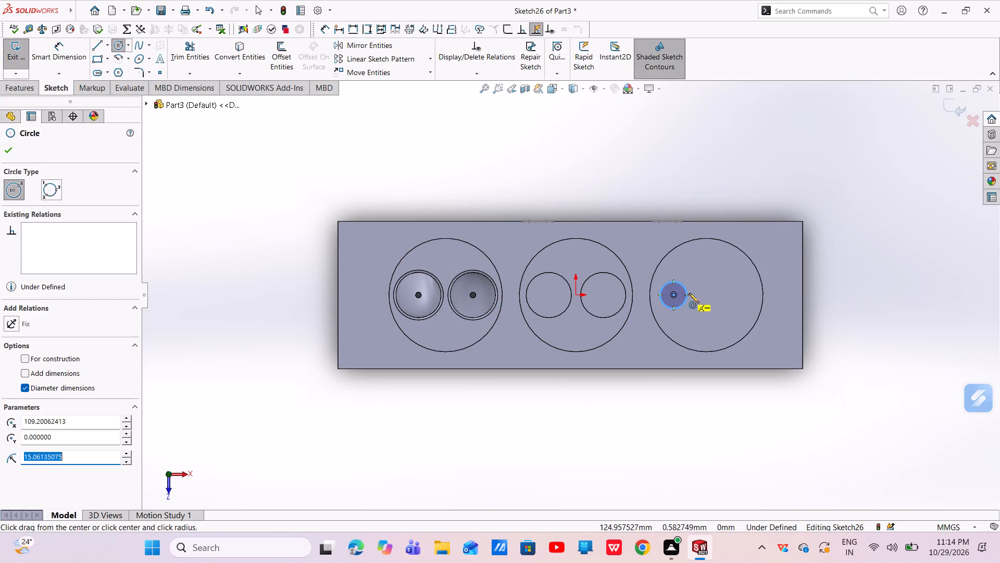
pyautogui.click(741, 295)
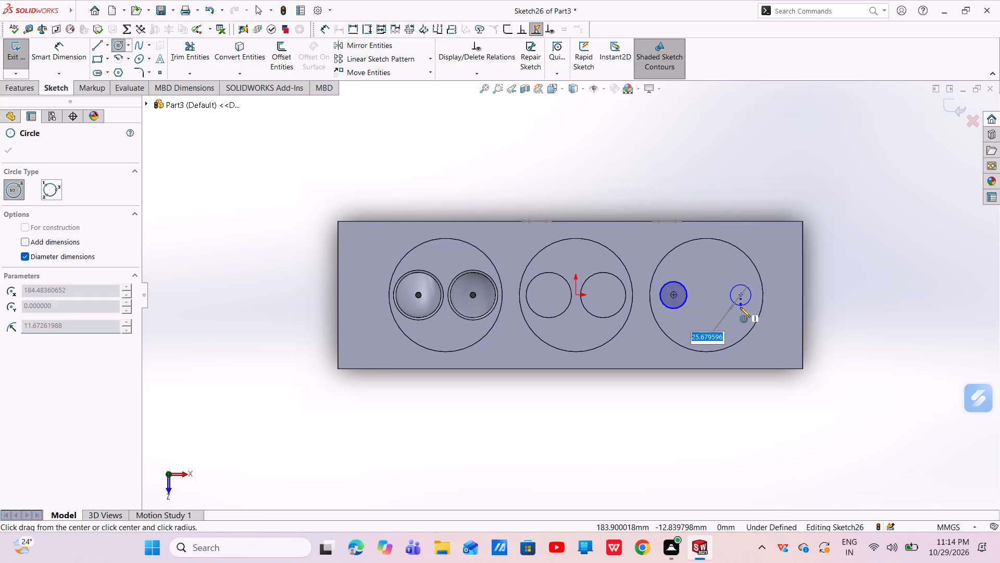
pyautogui.click(740, 308)
pyautogui.rightClick(740, 309)
pyautogui.click(757, 317)
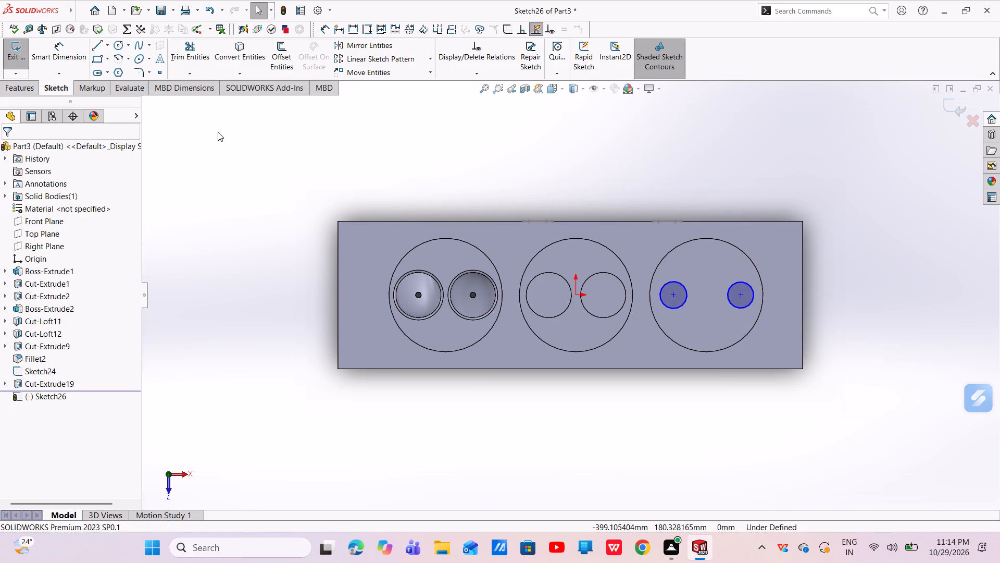
# Draw a horizontal construction centerline joining the centres of the two small circles in the third recess.
pyautogui.click(109, 48)
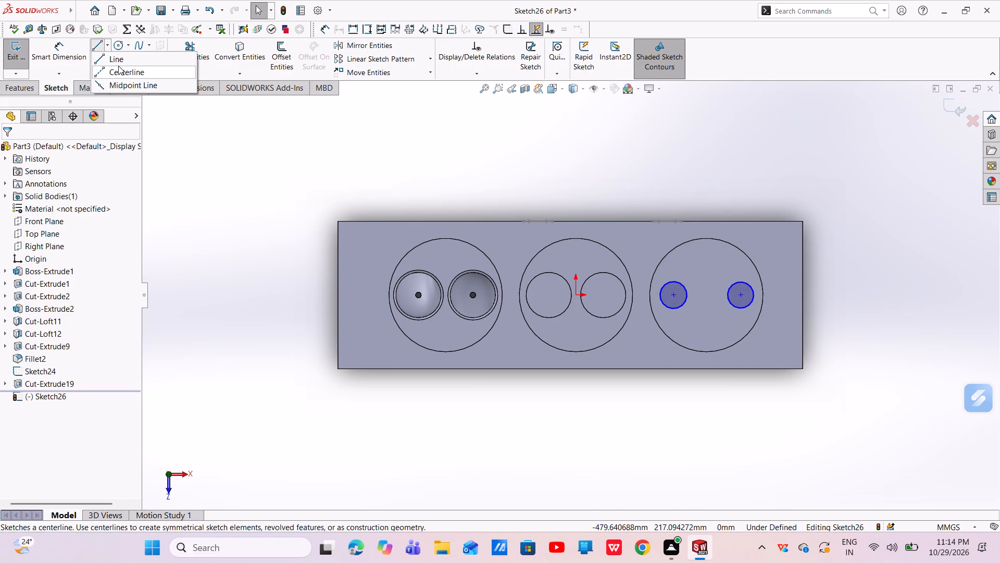
pyautogui.click(119, 67)
pyautogui.click(671, 297)
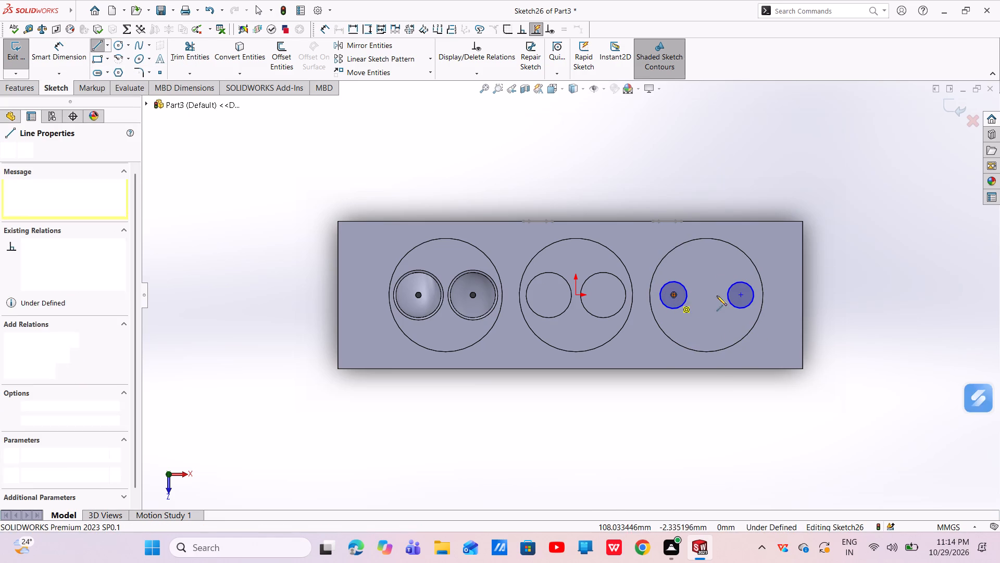
pyautogui.click(741, 295)
pyautogui.rightClick(741, 295)
pyautogui.click(759, 301)
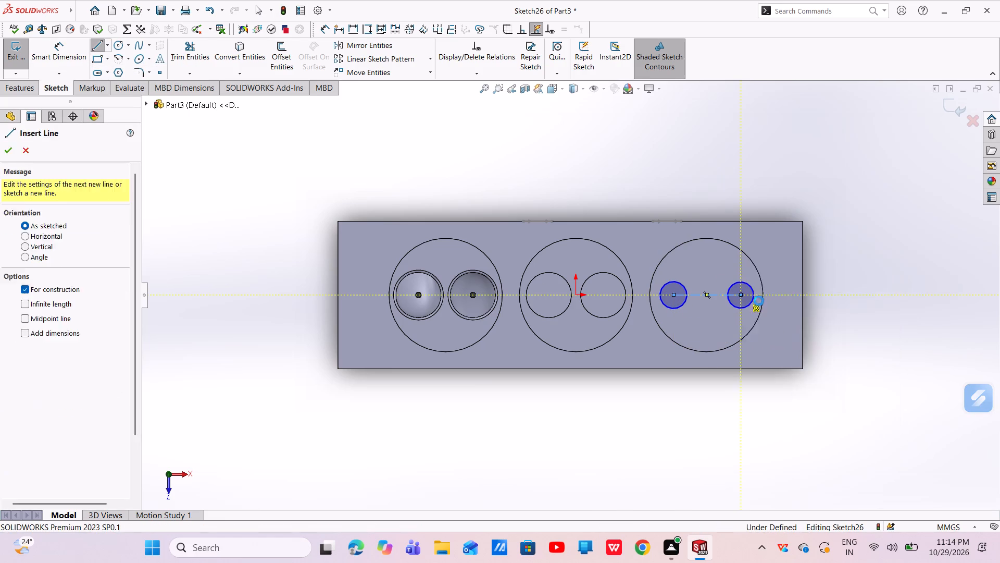
# Convert the third recess's circular edge into a circle in the current sketch.
pyautogui.scroll(-4, 718, 317)
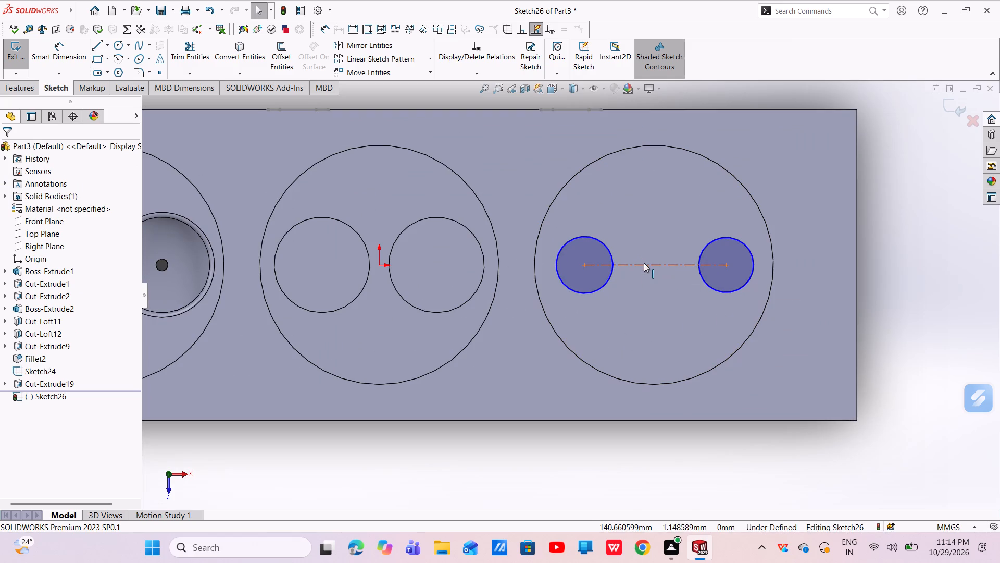
pyautogui.click(543, 220)
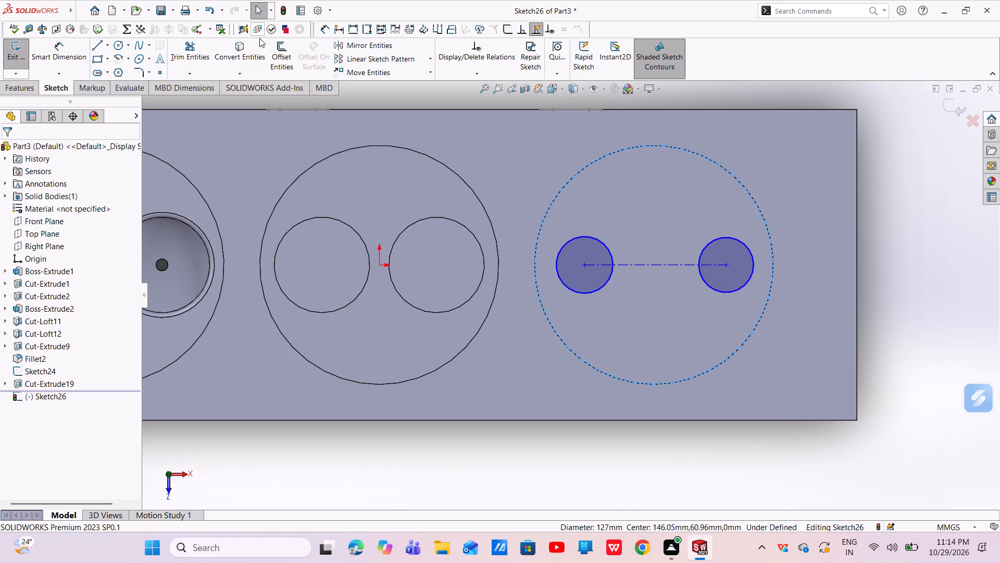
pyautogui.click(236, 51)
pyautogui.press('Escape')
pyautogui.press('Escape')
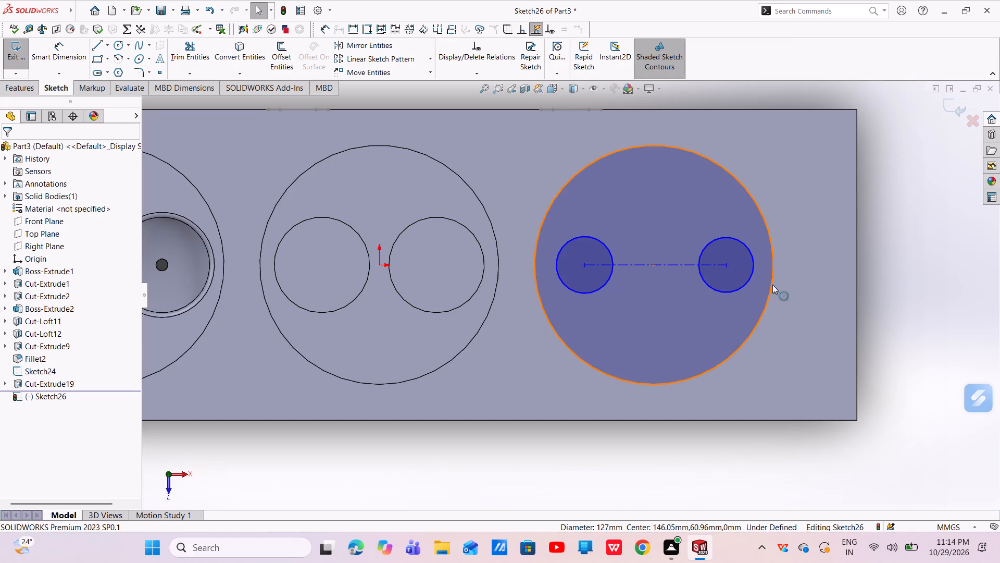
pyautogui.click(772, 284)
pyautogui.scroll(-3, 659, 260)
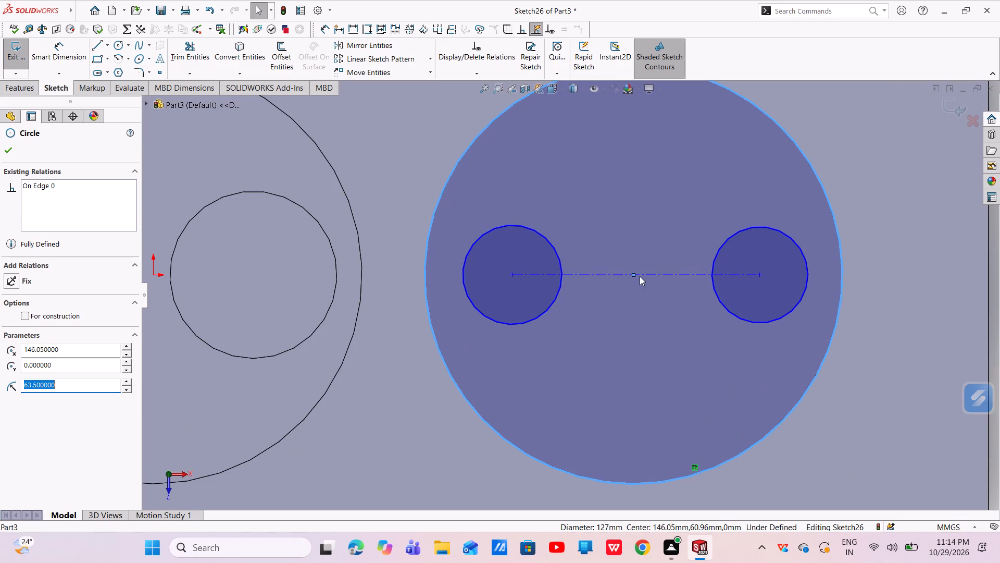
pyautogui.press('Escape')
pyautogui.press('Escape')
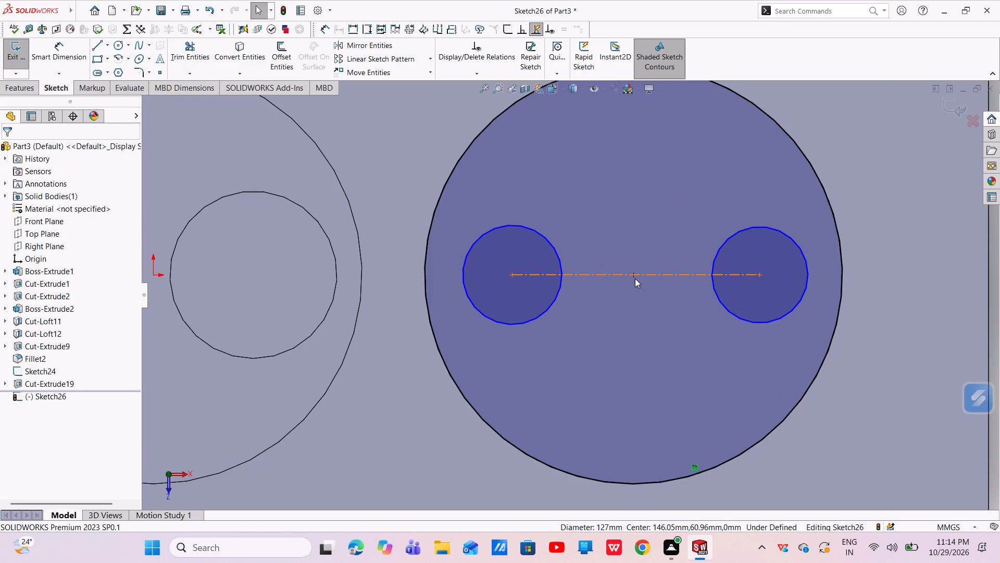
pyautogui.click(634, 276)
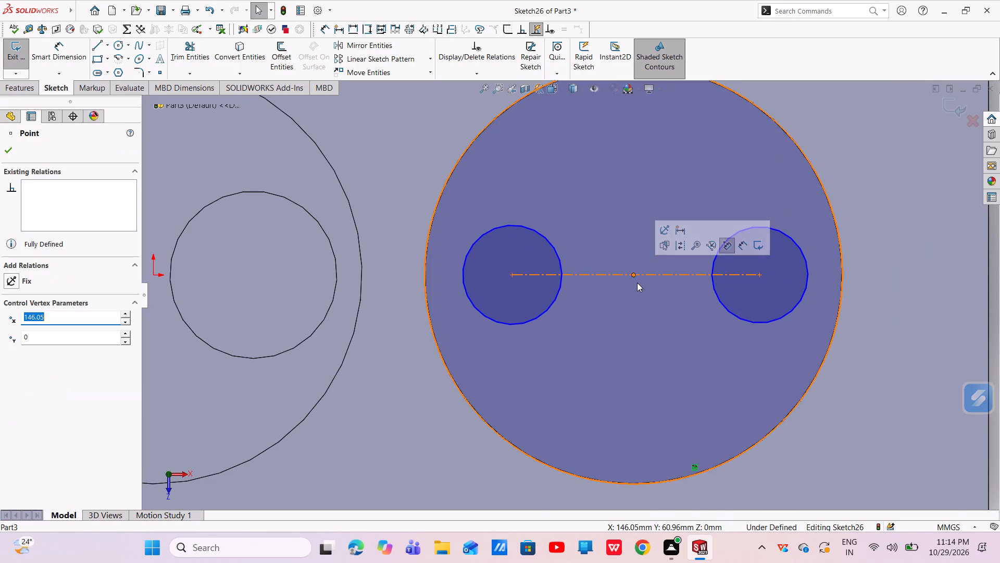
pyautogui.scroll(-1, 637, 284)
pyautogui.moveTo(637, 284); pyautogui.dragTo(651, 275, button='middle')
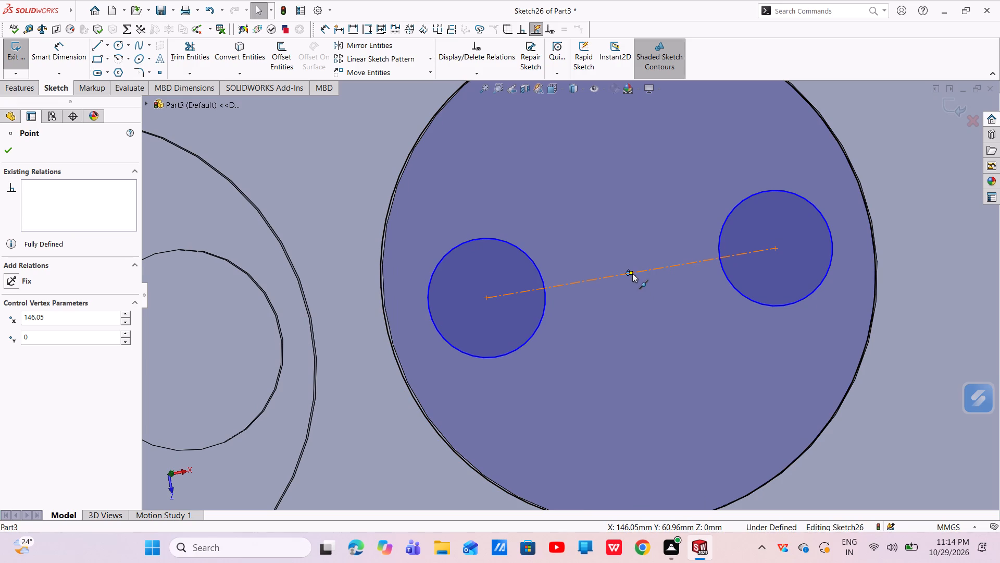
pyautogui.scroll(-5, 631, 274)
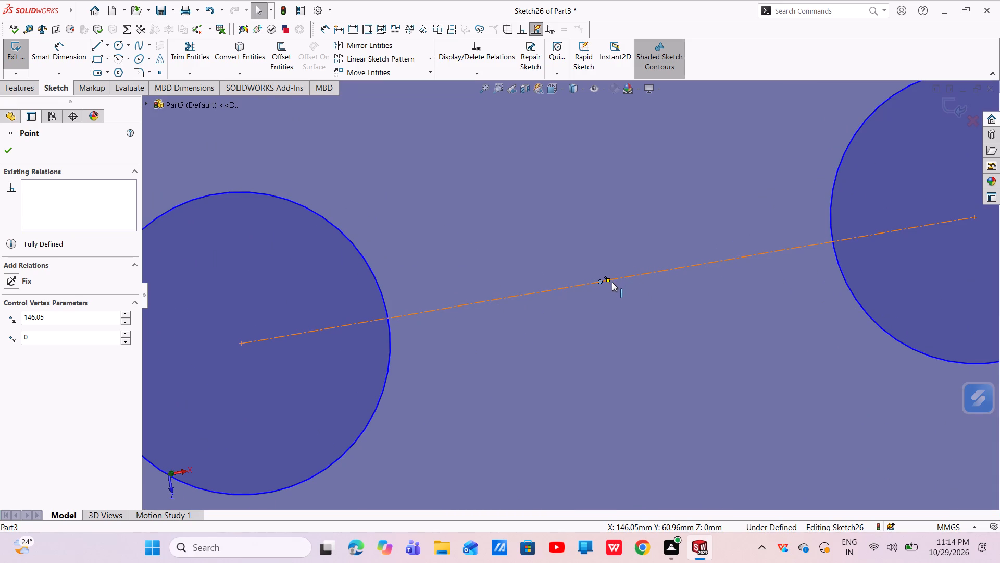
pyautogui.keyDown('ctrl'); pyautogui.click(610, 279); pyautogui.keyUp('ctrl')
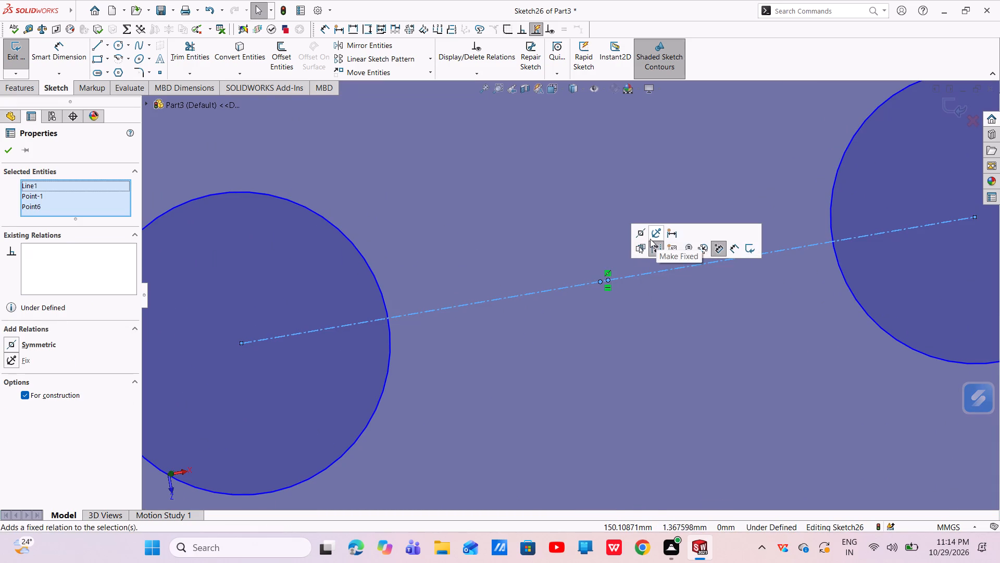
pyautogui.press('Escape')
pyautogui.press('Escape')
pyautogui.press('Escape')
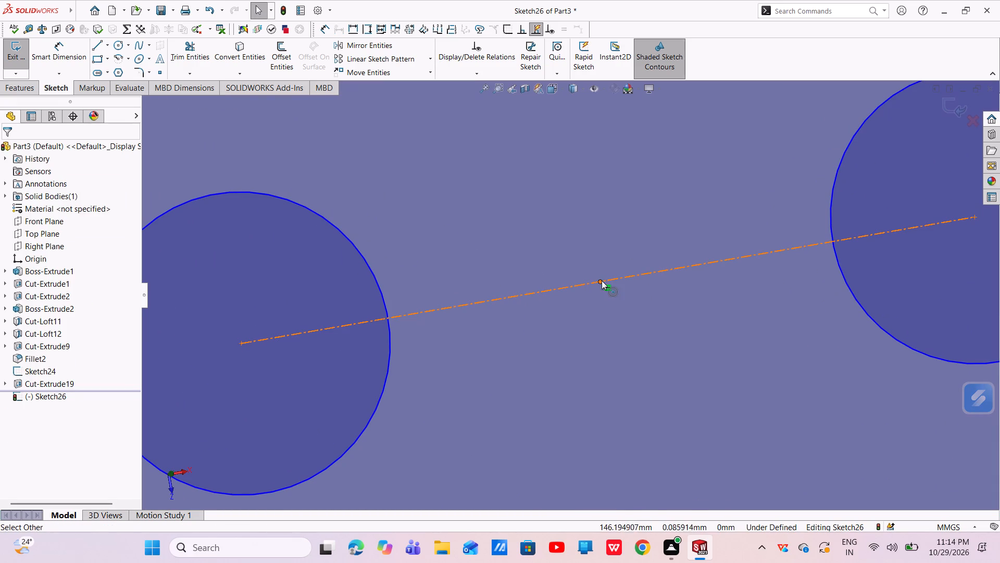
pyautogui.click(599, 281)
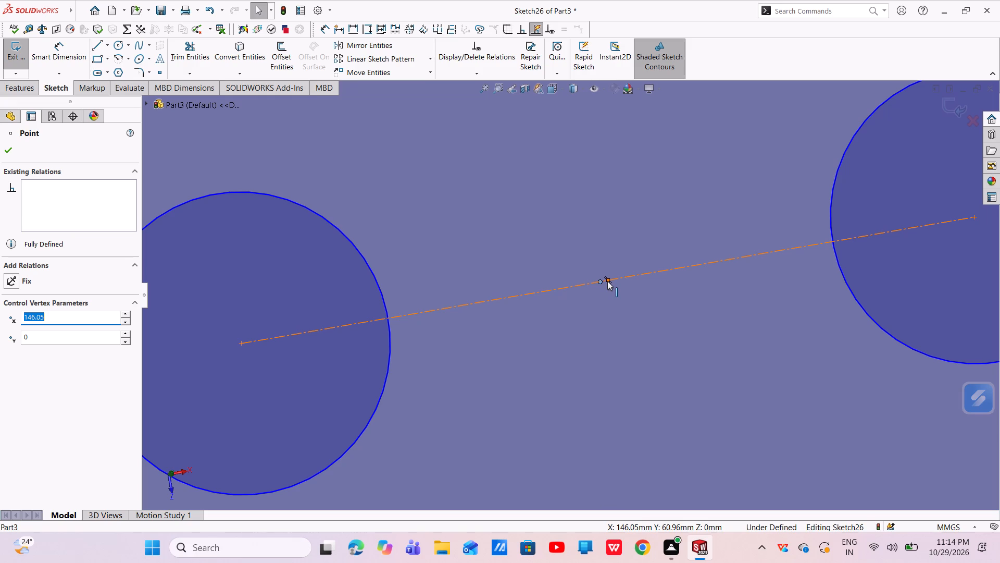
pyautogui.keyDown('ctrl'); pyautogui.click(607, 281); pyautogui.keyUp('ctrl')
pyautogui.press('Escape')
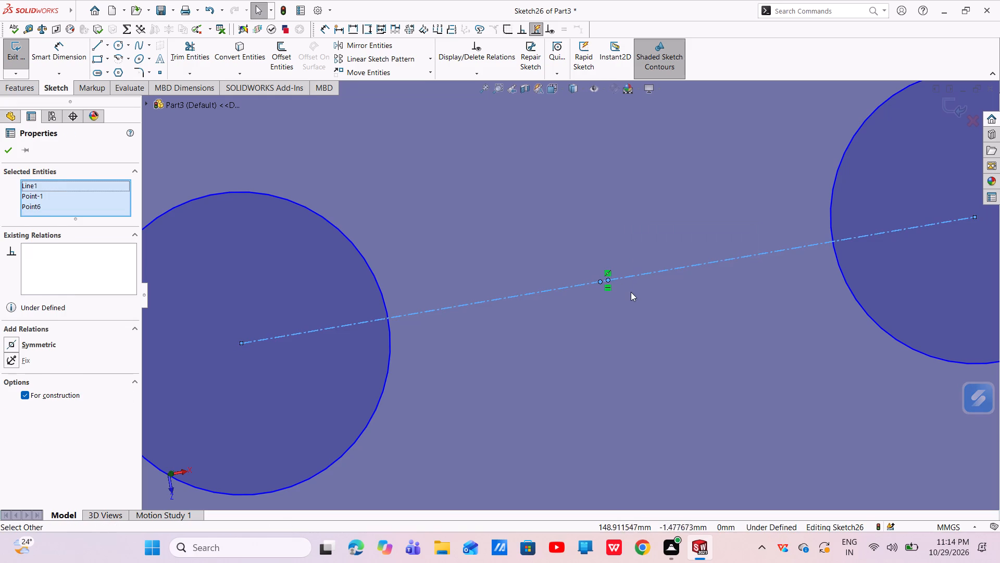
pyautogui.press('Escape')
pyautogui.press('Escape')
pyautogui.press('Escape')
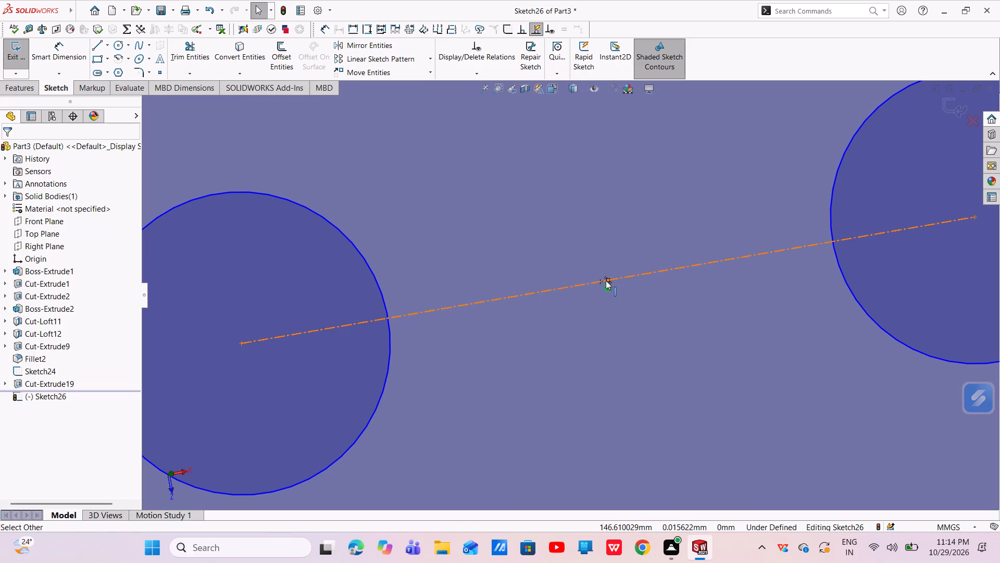
# Add a coincident relation between the construction centerline and the centre point of the converted recess circle.
pyautogui.click(605, 280)
pyautogui.keyDown('ctrl'); pyautogui.click(603, 283); pyautogui.keyUp('ctrl')
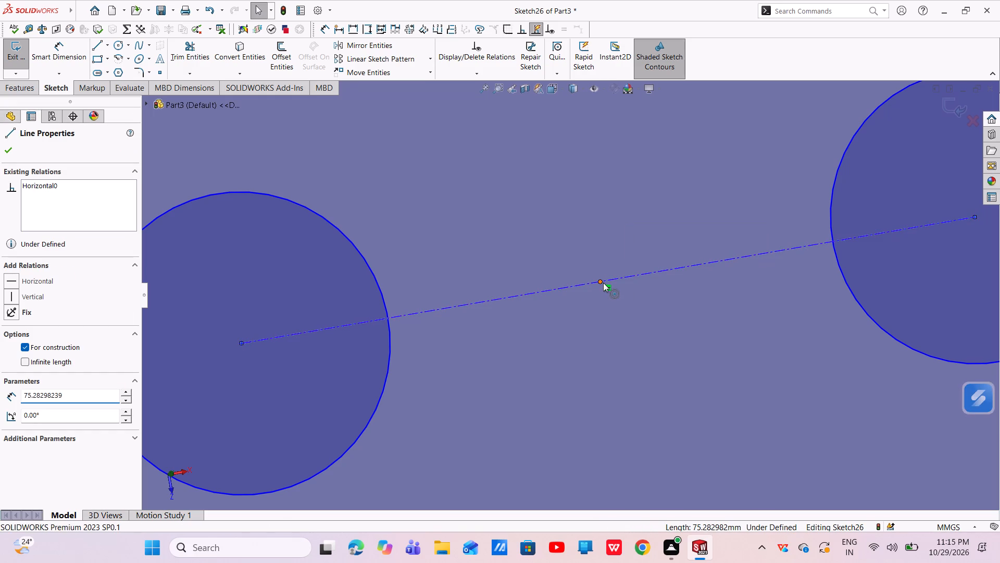
pyautogui.click(652, 237)
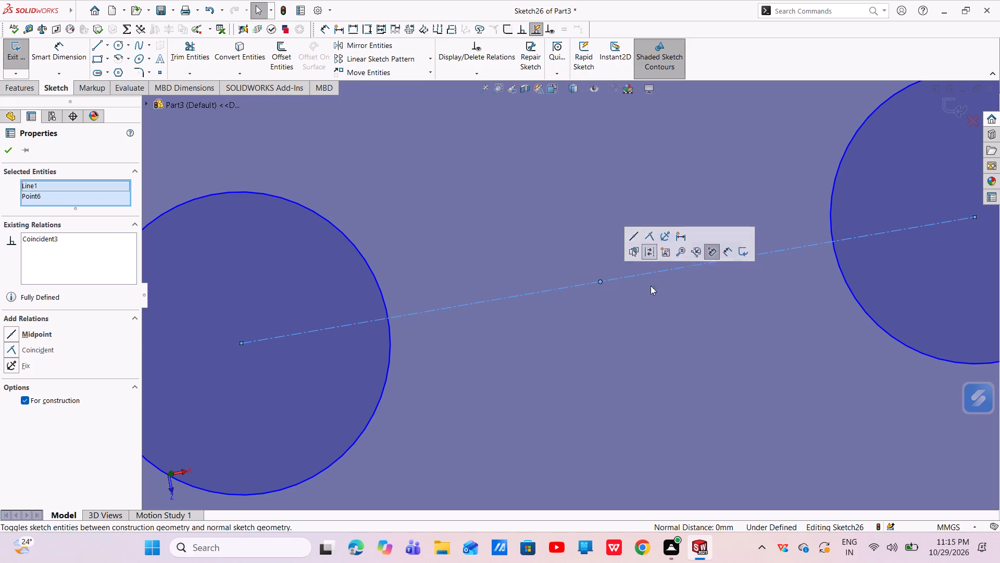
pyautogui.press('Escape')
pyautogui.press('Escape')
# Add an equal relation between the two small circles in the third recess.
pyautogui.scroll(8, 653, 321)
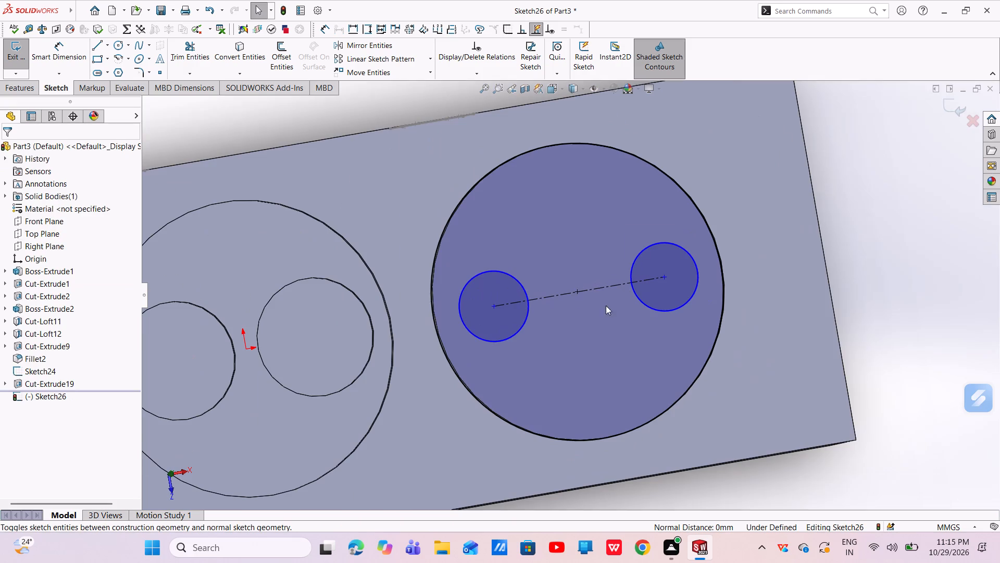
pyautogui.click(524, 291)
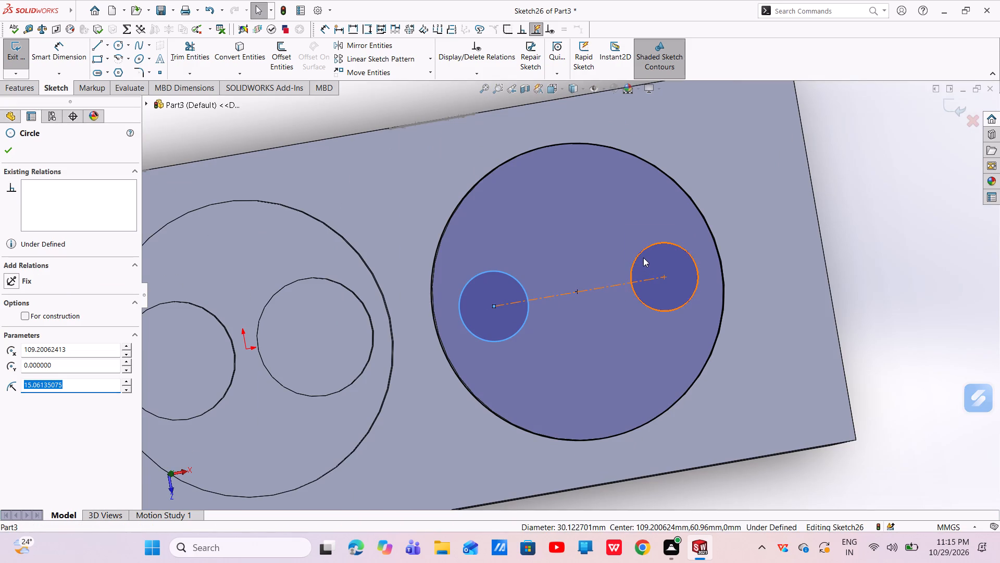
pyautogui.keyDown('ctrl'); pyautogui.click(642, 254); pyautogui.keyUp('ctrl')
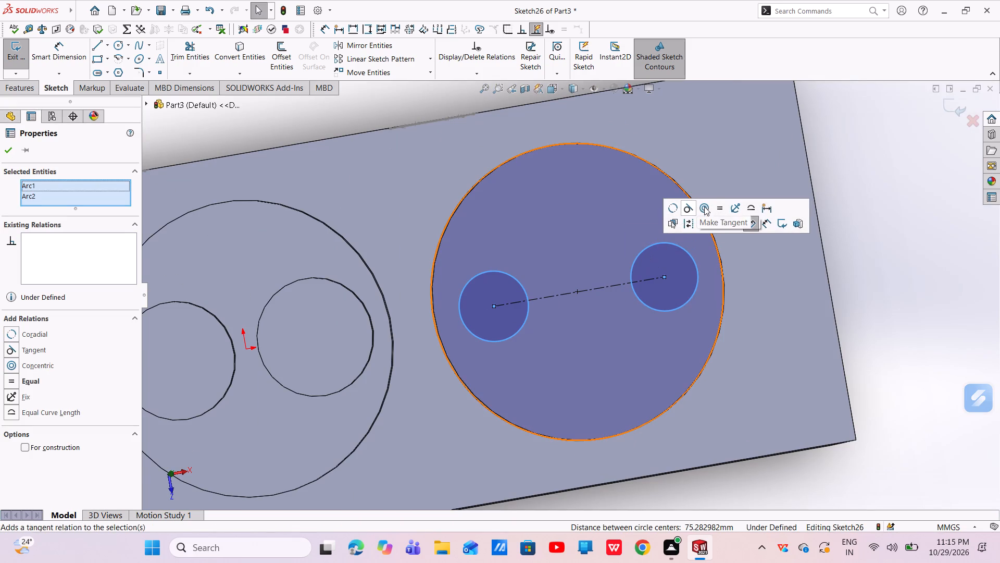
pyautogui.click(717, 206)
pyautogui.press('Escape')
pyautogui.press('Escape')
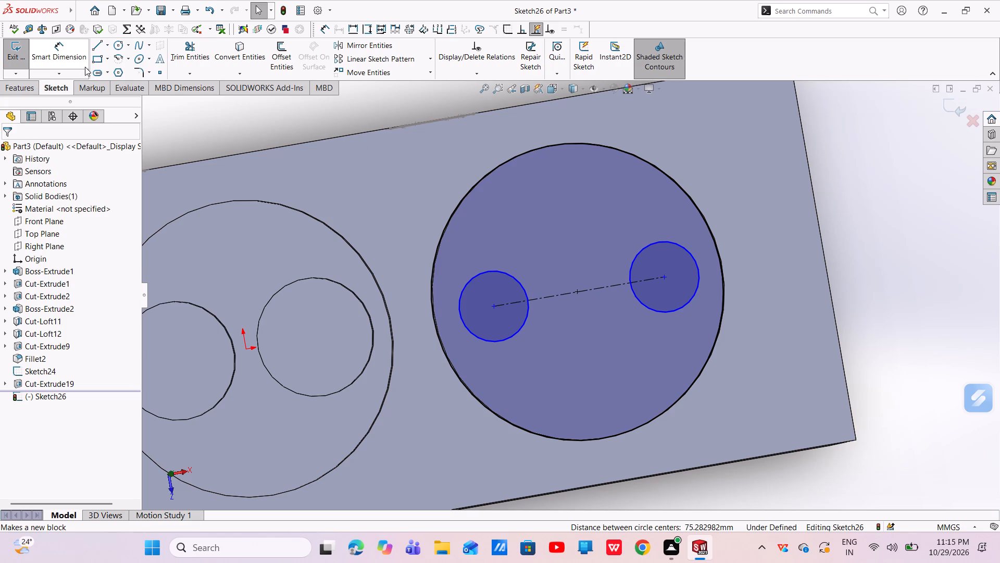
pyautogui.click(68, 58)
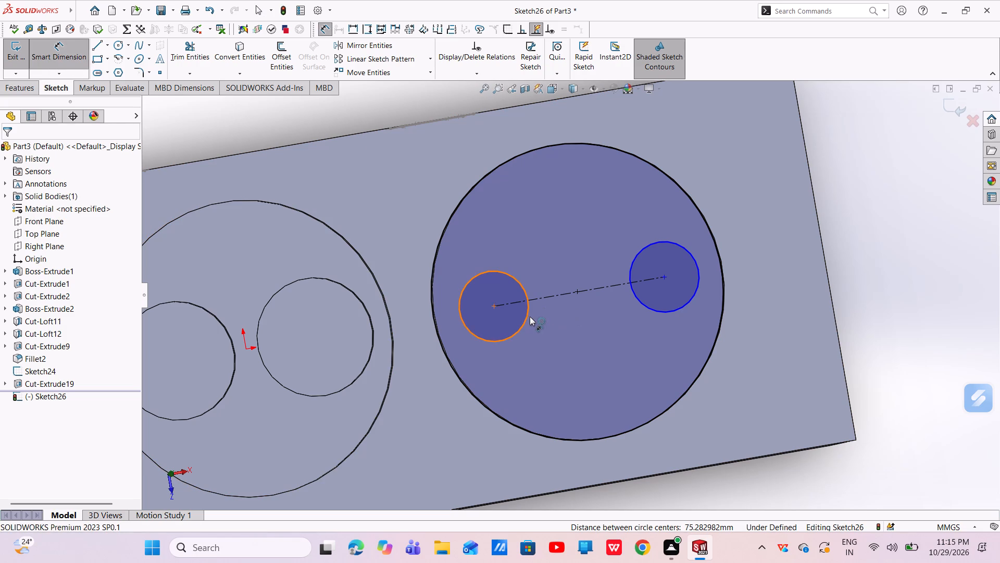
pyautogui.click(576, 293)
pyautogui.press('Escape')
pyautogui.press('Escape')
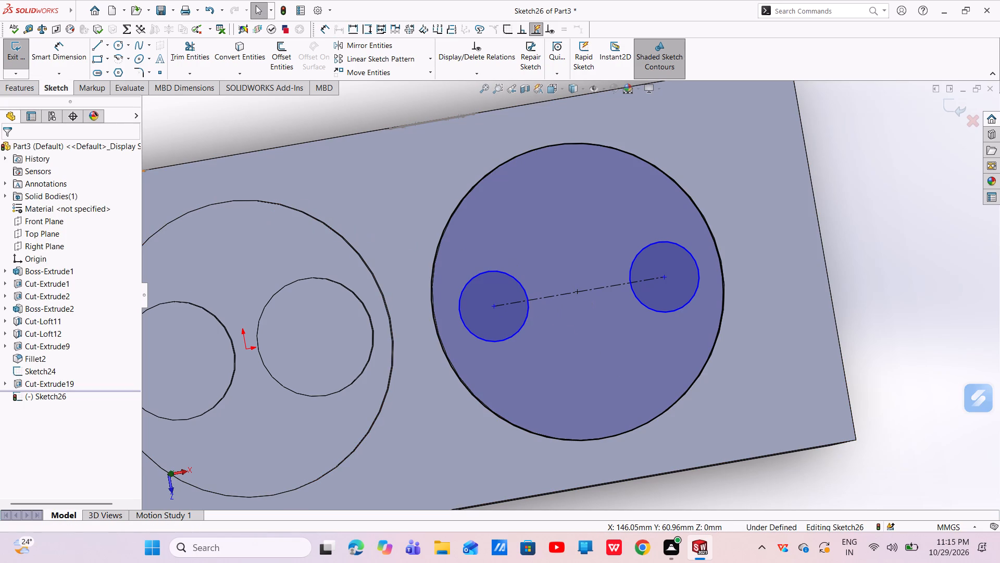
# Dimension the centerline between the two small circles' centres and set its length to 60.96 mm.
pyautogui.click(56, 45)
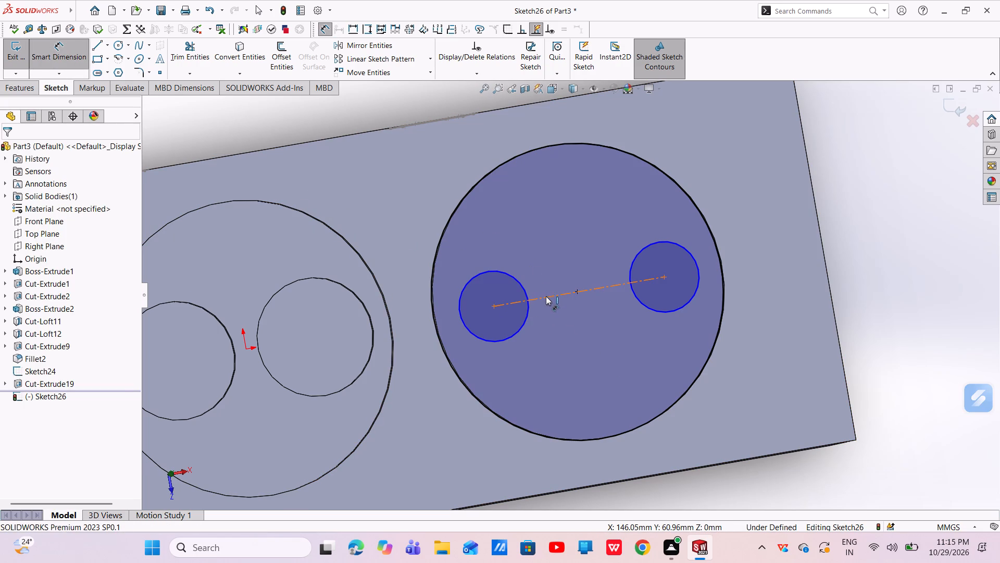
pyautogui.click(547, 297)
pyautogui.scroll(4, 604, 391)
pyautogui.click(627, 444)
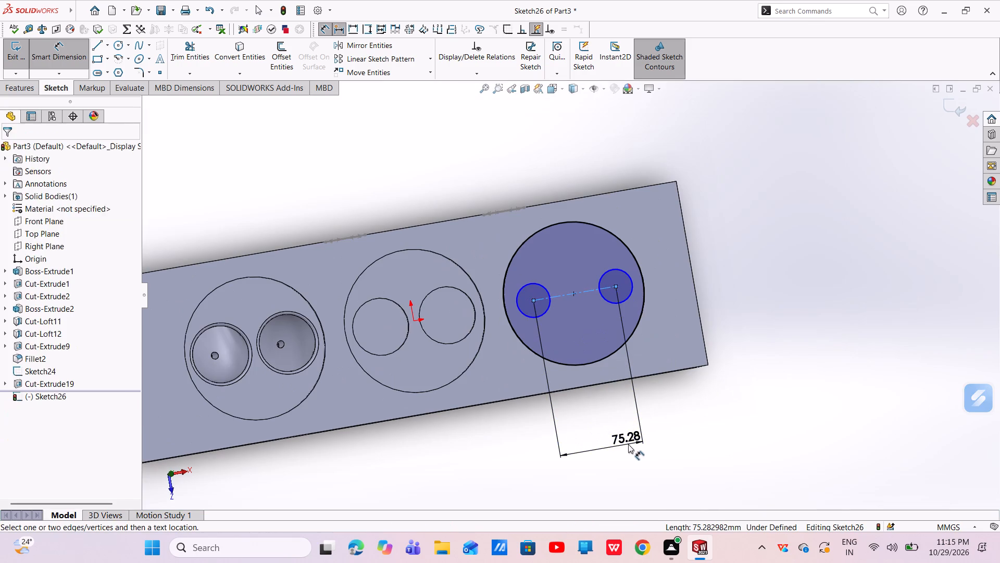
pyautogui.press('BackSpace')
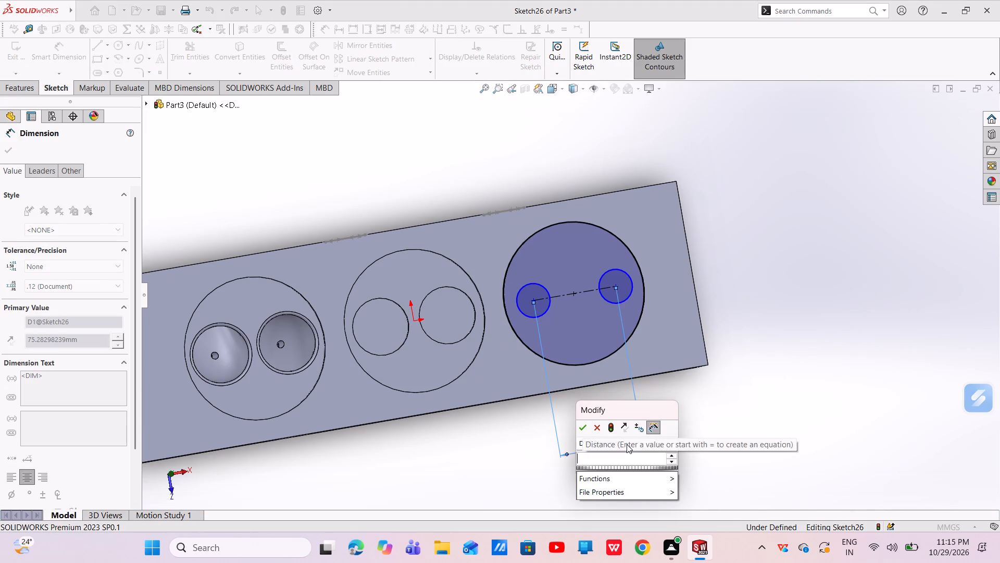
pyautogui.press('6')
pyautogui.write('0.96')
pyautogui.press('Return')
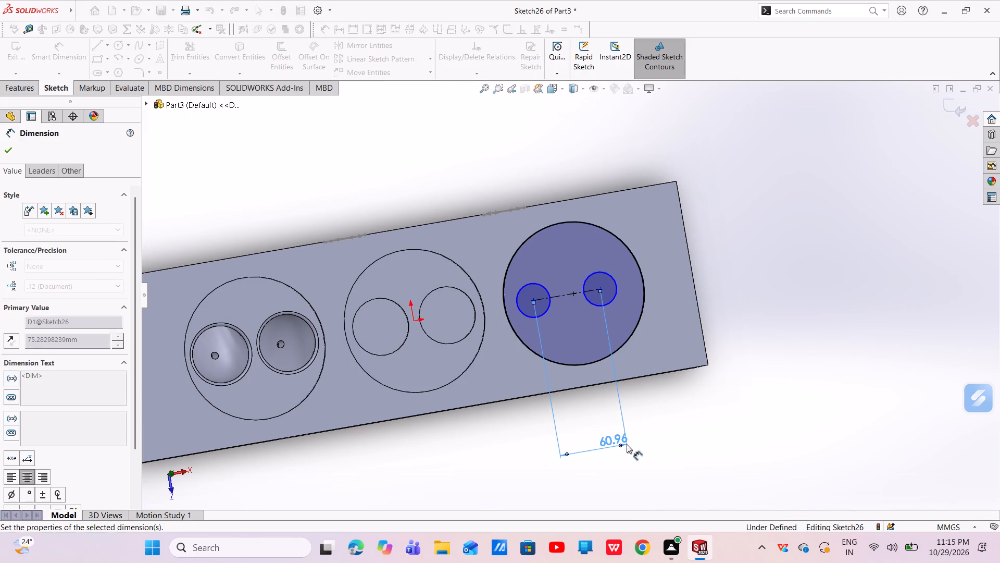
pyautogui.press('Escape')
# Make the centerline's midpoint coincident with the third recess circle's centre, and add a horizontal relation between the same two points.
pyautogui.scroll(-3, 601, 305)
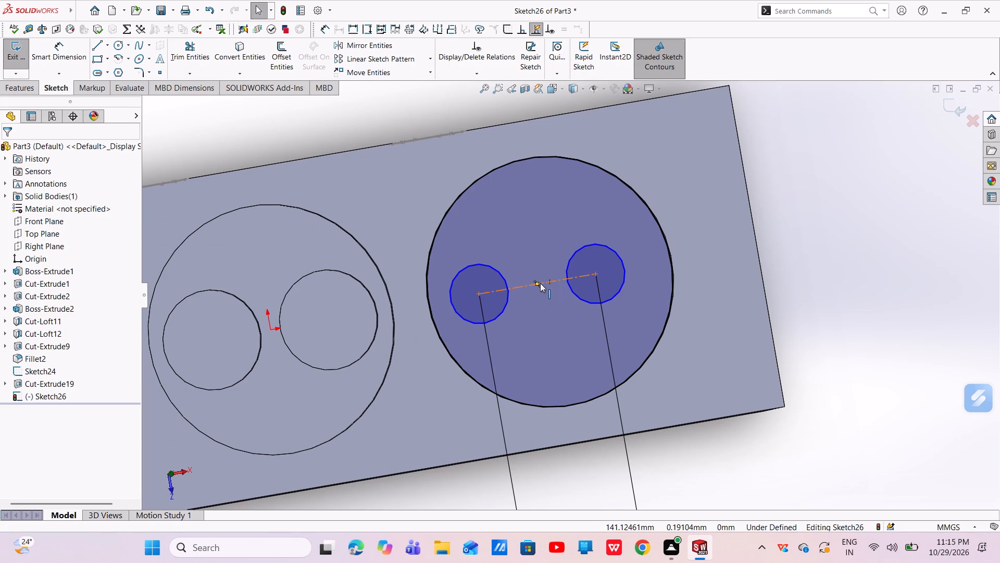
pyautogui.scroll(-5, 536, 283)
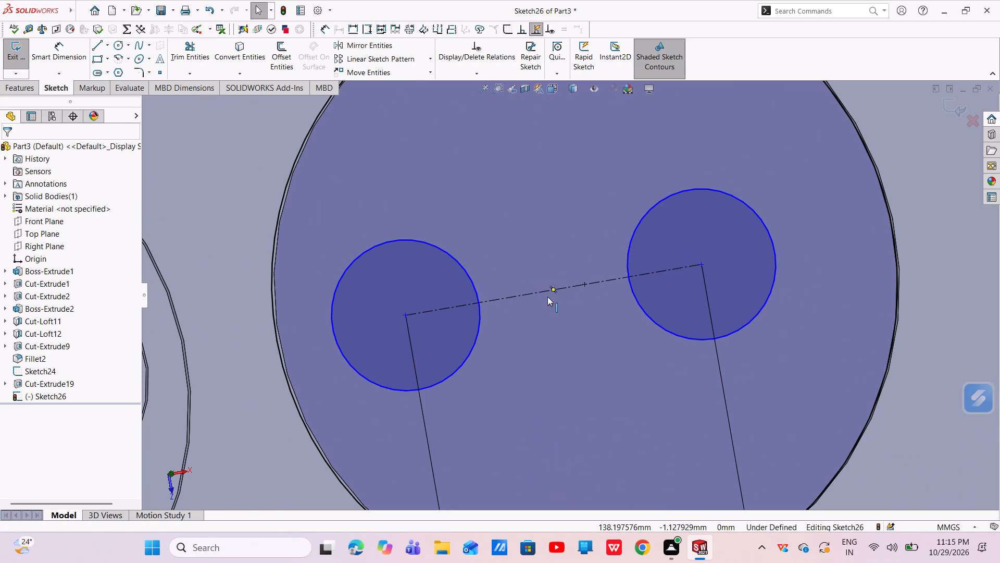
pyautogui.click(552, 289)
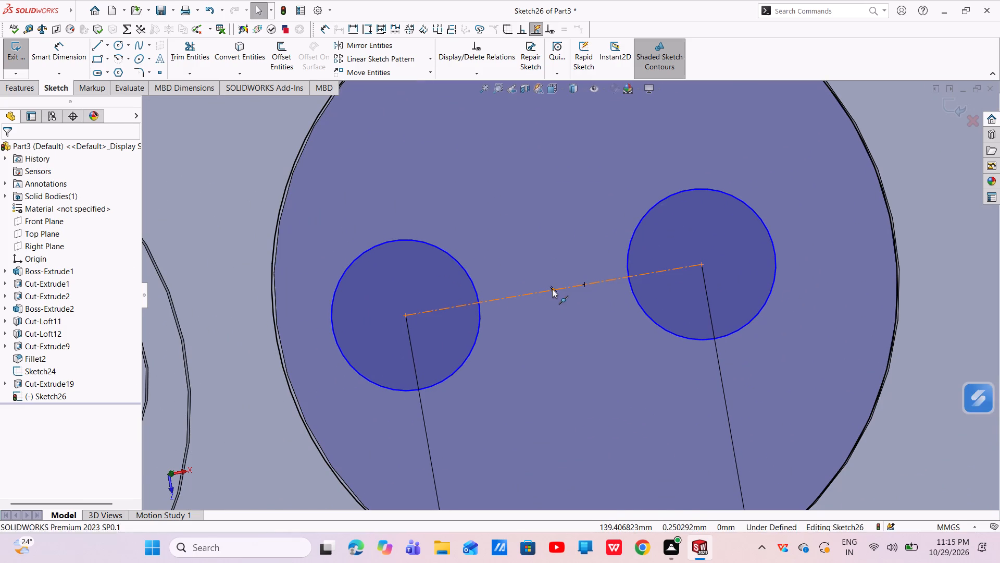
pyautogui.keyDown('ctrl'); pyautogui.click(583, 286); pyautogui.keyUp('ctrl')
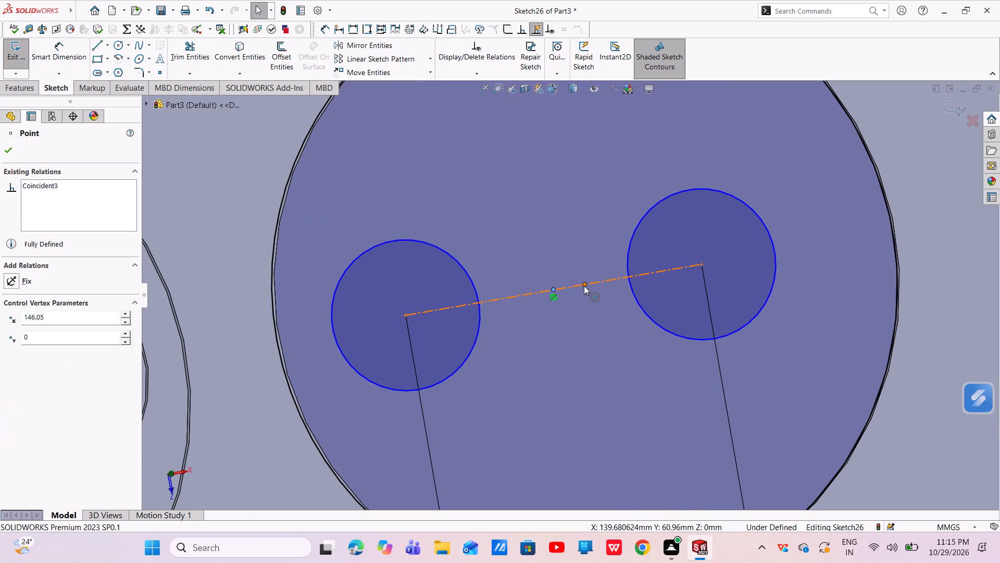
pyautogui.click(644, 240)
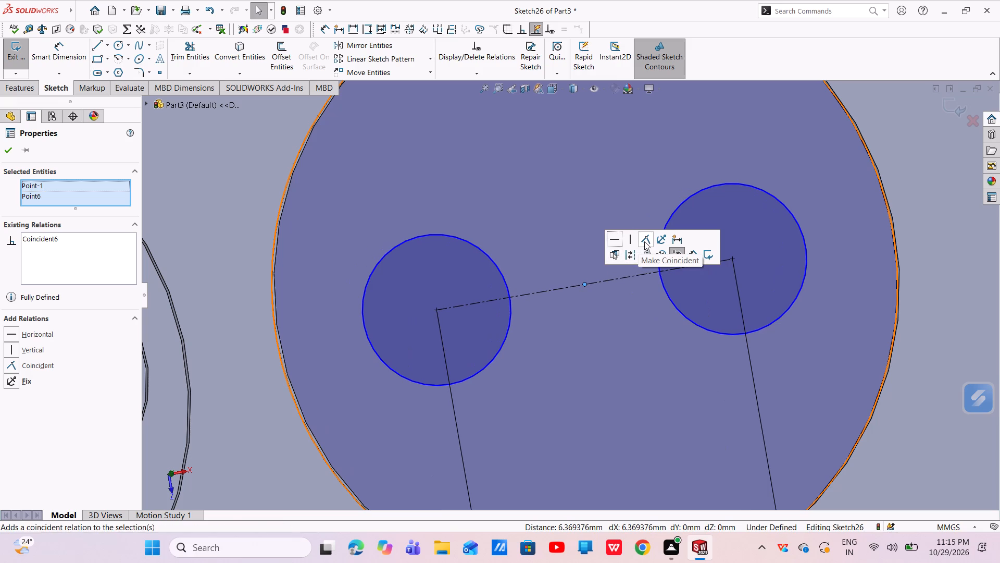
pyautogui.click(615, 241)
pyautogui.click(615, 241)
pyautogui.press('Escape')
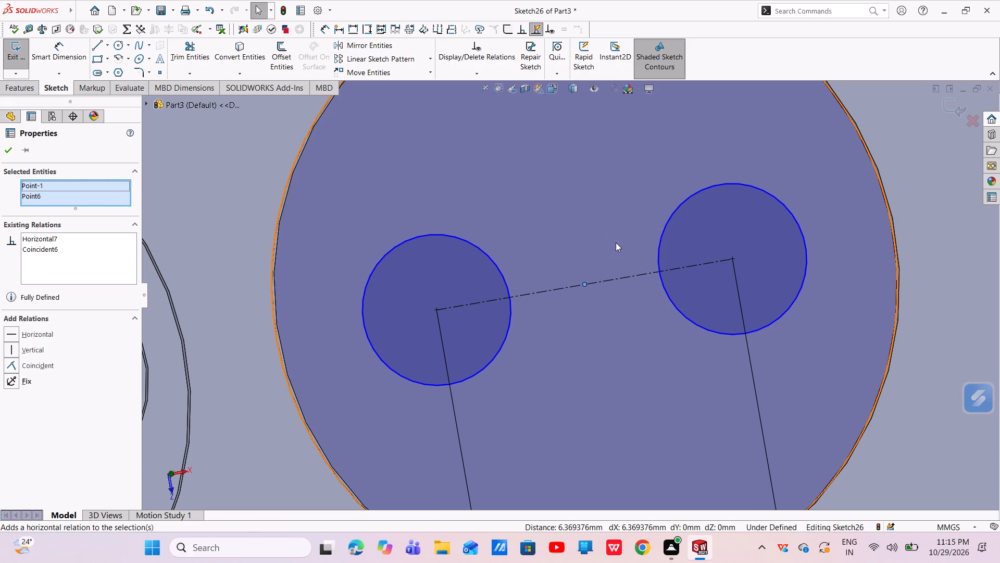
pyautogui.press('Escape')
pyautogui.scroll(7, 599, 395)
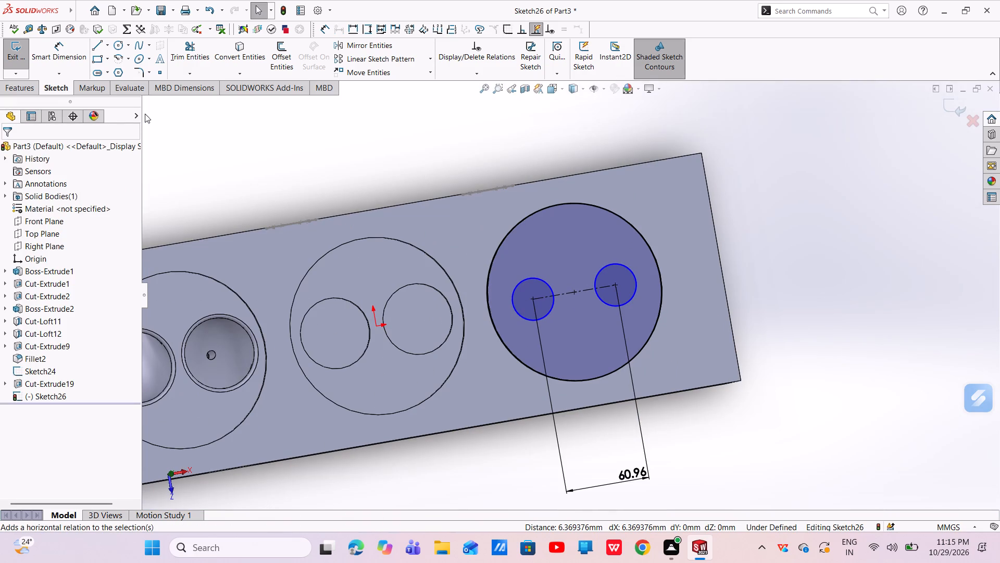
# Dimension one small circle in the third recess and set its diameter to 50.80 mm.
pyautogui.click(79, 58)
pyautogui.click(529, 281)
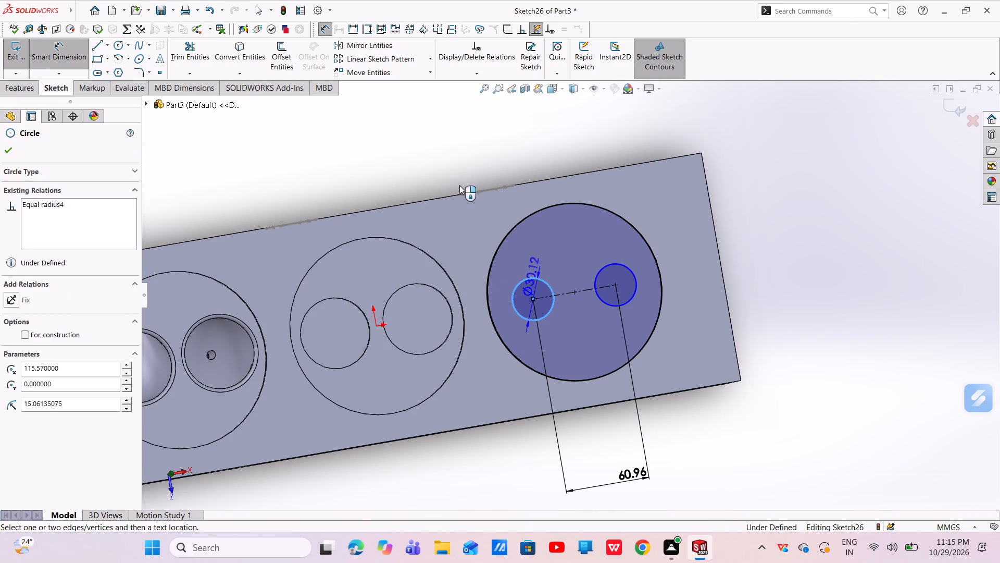
pyautogui.click(418, 160)
pyautogui.press('BackSpace')
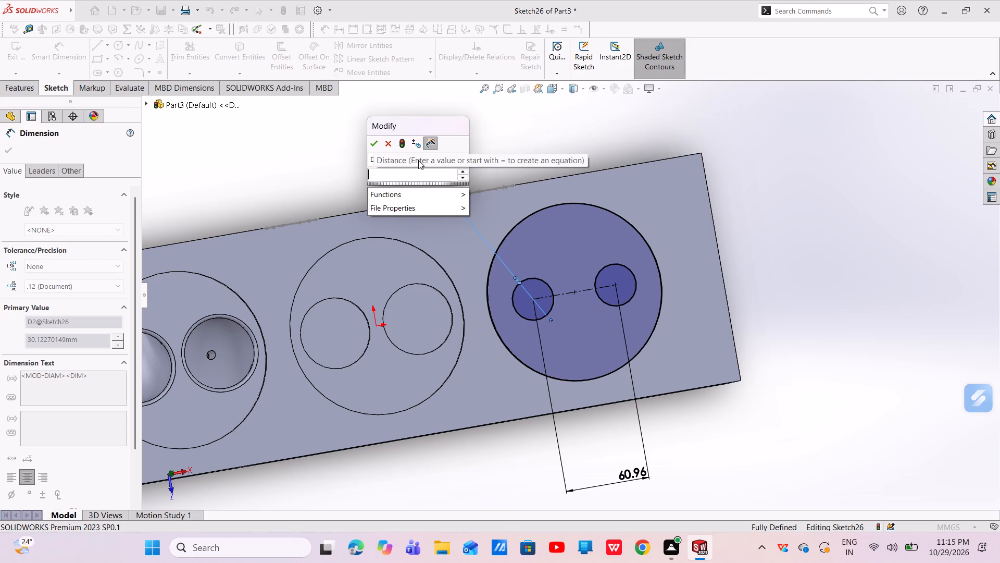
pyautogui.write('50.80')
pyautogui.press('Return')
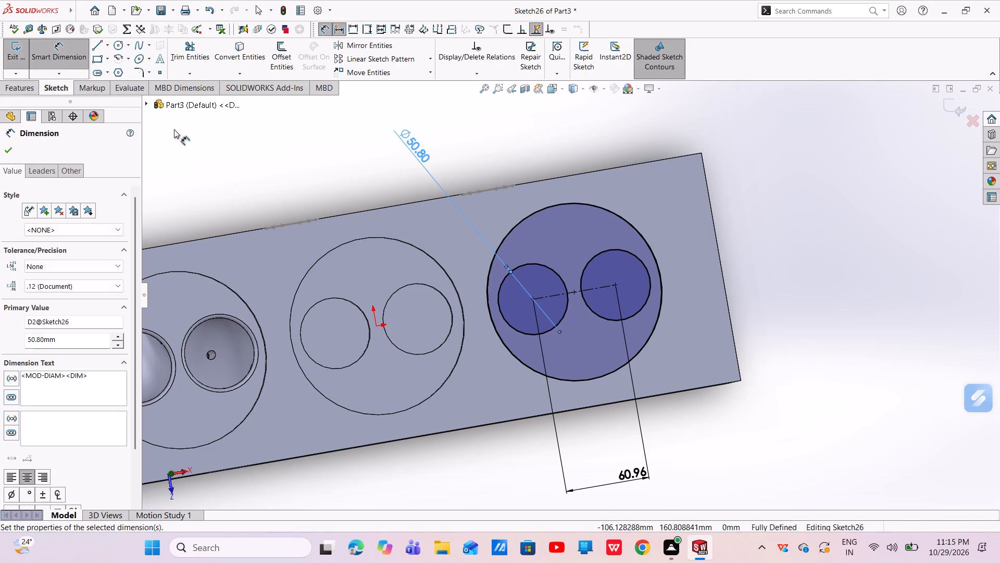
pyautogui.click(11, 146)
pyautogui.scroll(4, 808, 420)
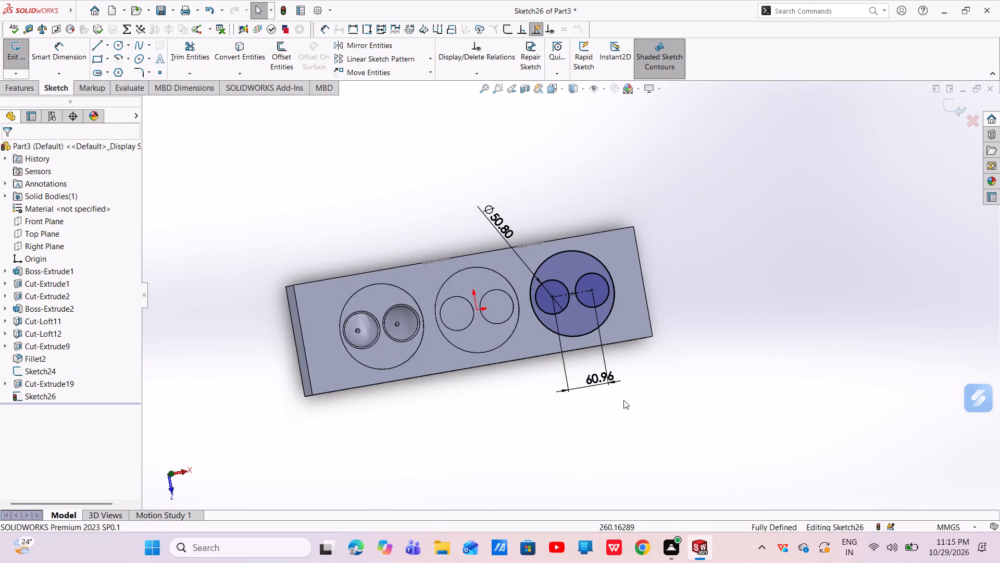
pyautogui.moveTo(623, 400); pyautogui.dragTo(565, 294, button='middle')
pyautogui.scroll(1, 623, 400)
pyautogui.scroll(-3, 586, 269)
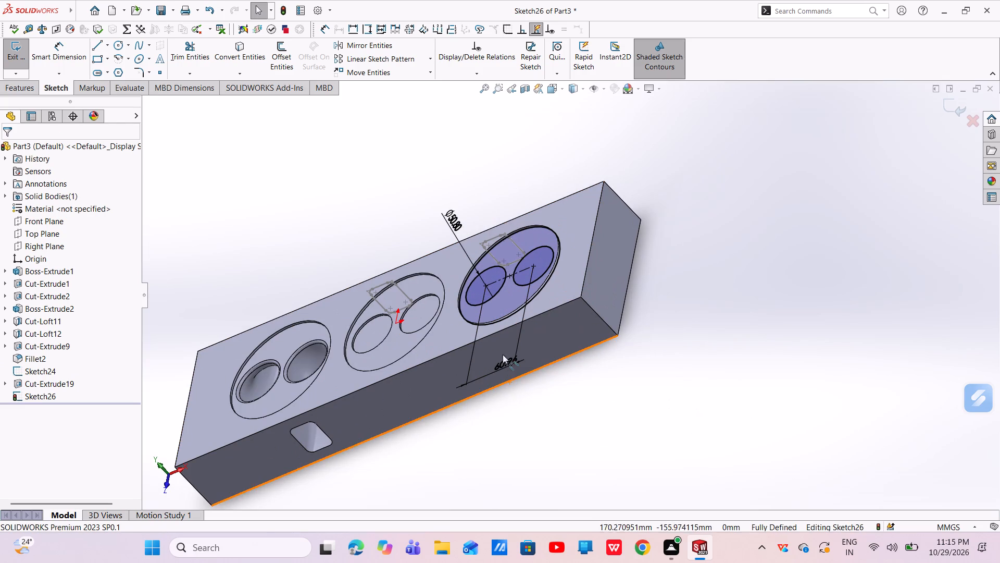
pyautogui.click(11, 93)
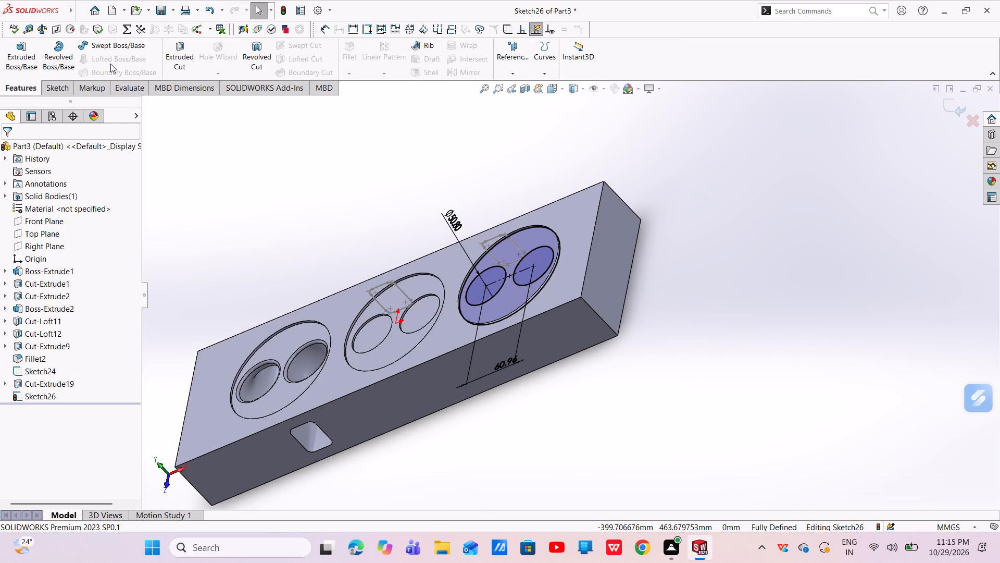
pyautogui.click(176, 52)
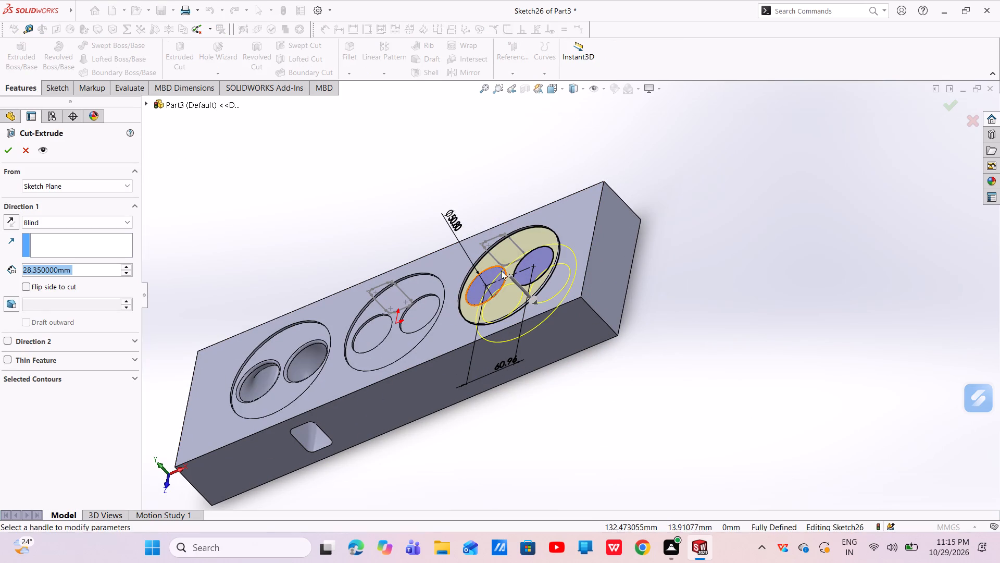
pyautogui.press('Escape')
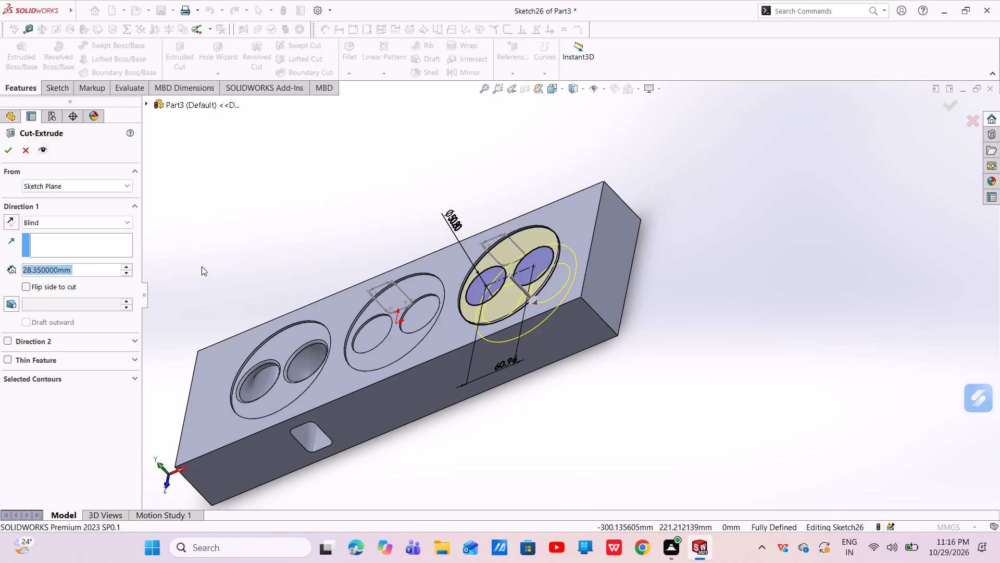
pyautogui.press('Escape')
# Delete the converted large recess circle from the sketch, keeping the two small circles.
pyautogui.scroll(-4, 542, 272)
pyautogui.moveTo(572, 304); pyautogui.dragTo(587, 337, button='middle')
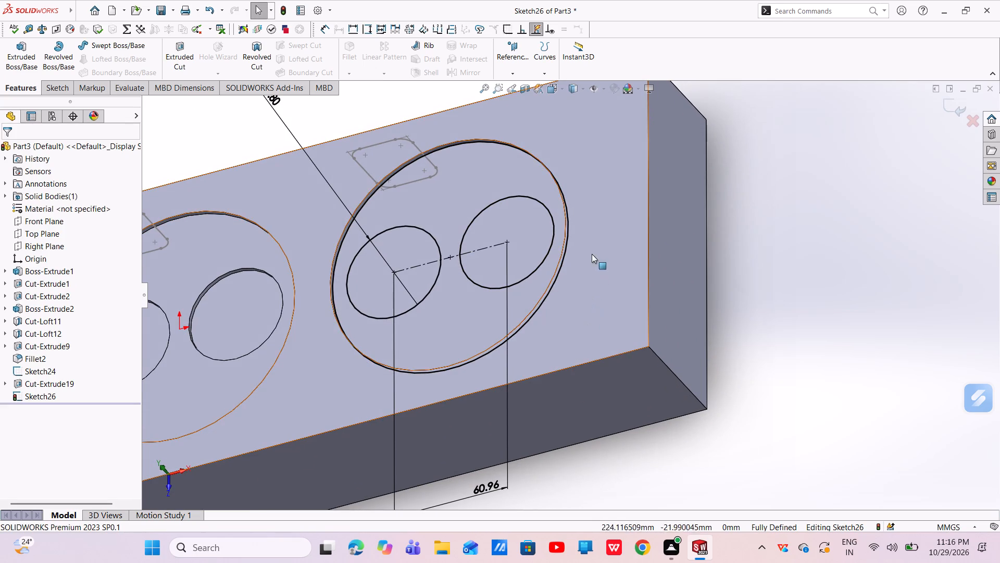
pyautogui.click(567, 242)
pyautogui.rightClick(567, 242)
pyautogui.click(599, 395)
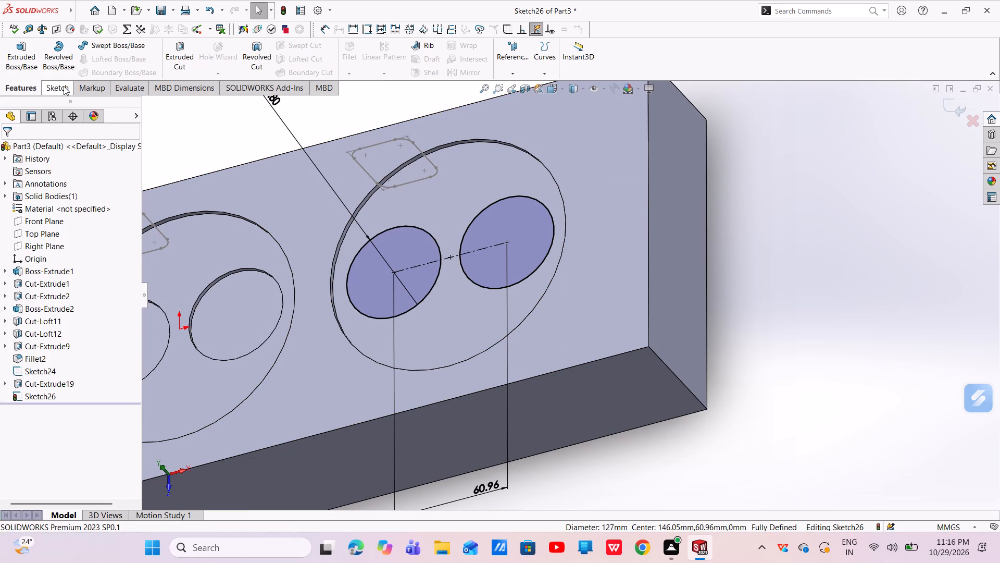
# Cut-extrude the two small circles in the third recess to a blind depth of 2.35 mm.
pyautogui.click(61, 85)
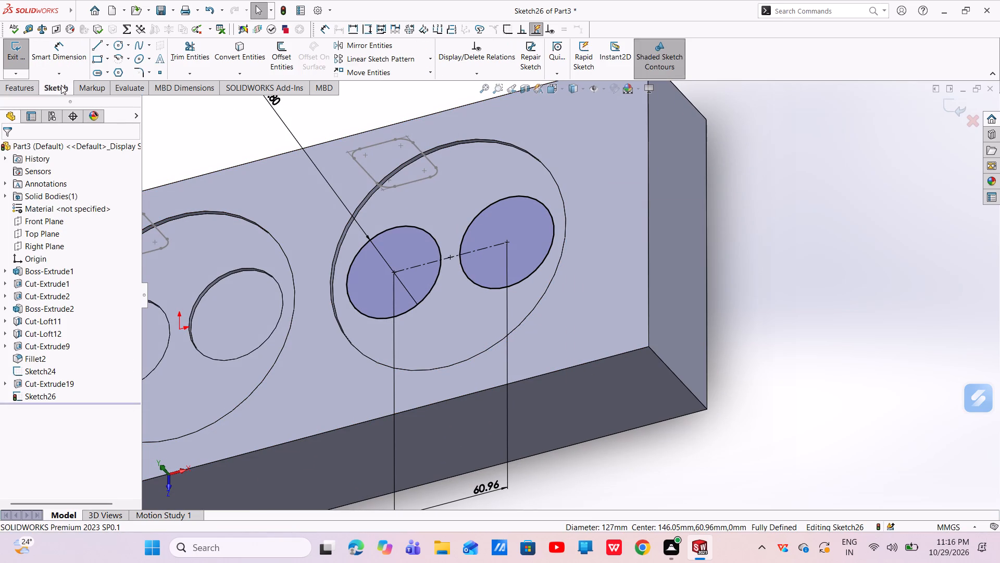
pyautogui.click(30, 86)
pyautogui.click(179, 53)
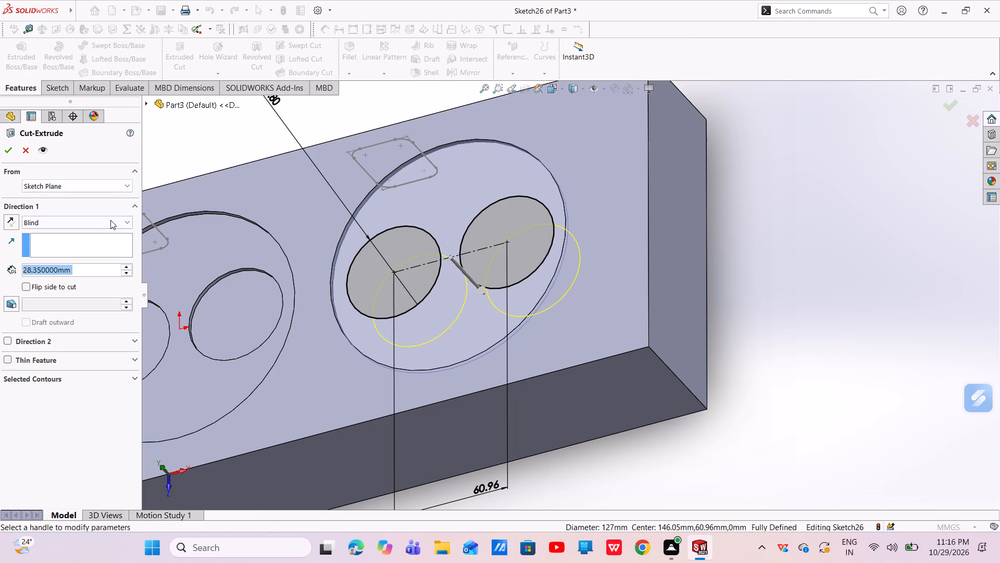
pyautogui.press('BackSpace')
pyautogui.write('2.35')
pyautogui.press('Return')
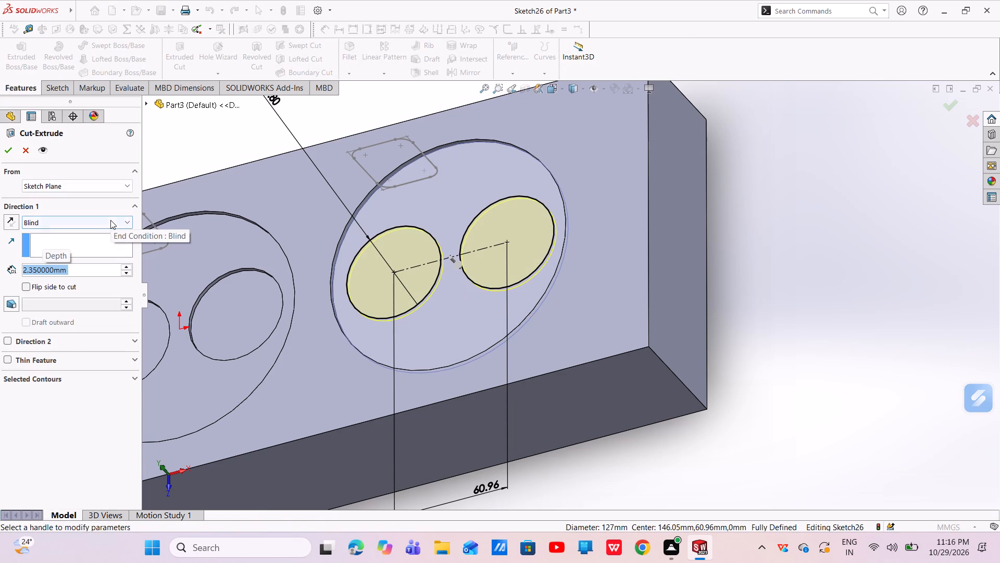
pyautogui.click(6, 151)
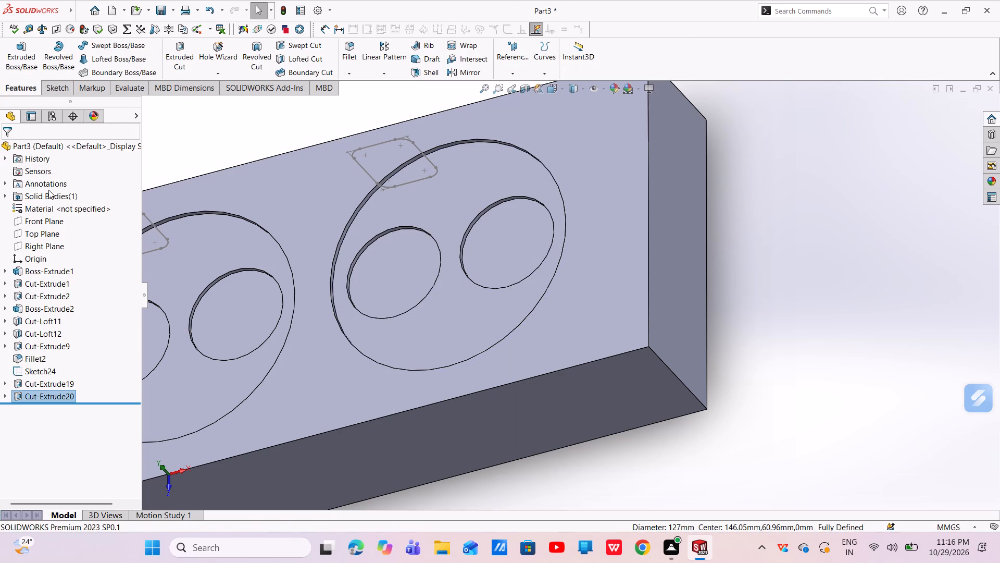
# On the long side face with the rounded opening, start a sketch and draw a rectangle about 33 by 30 mm below the middle recess.
pyautogui.scroll(3, 374, 252)
pyautogui.moveTo(418, 291); pyautogui.dragTo(510, 208, button='middle')
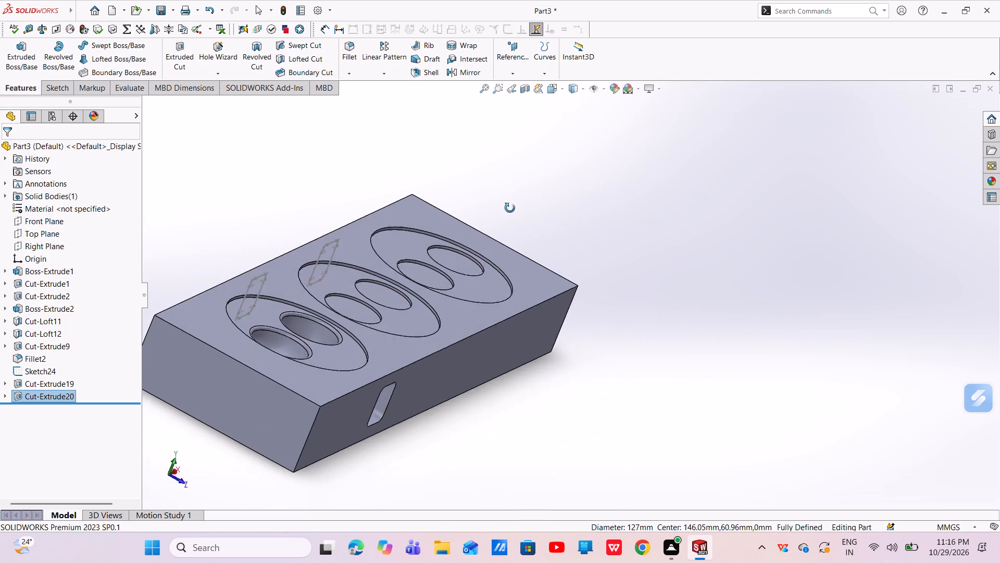
pyautogui.moveTo(510, 208); pyautogui.dragTo(482, 267, button='middle')
pyautogui.scroll(3, 479, 275)
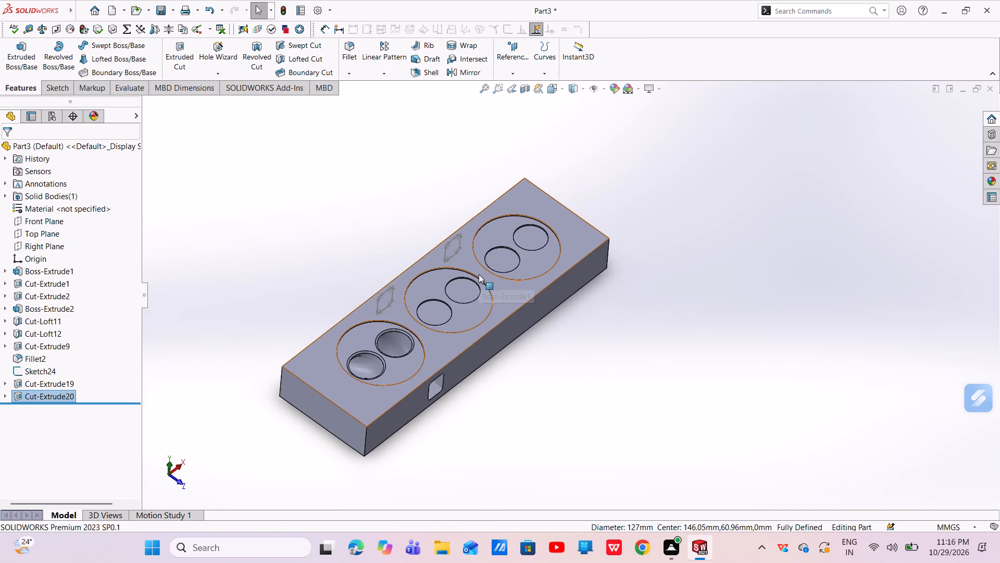
pyautogui.scroll(2, 480, 277)
pyautogui.click(512, 330)
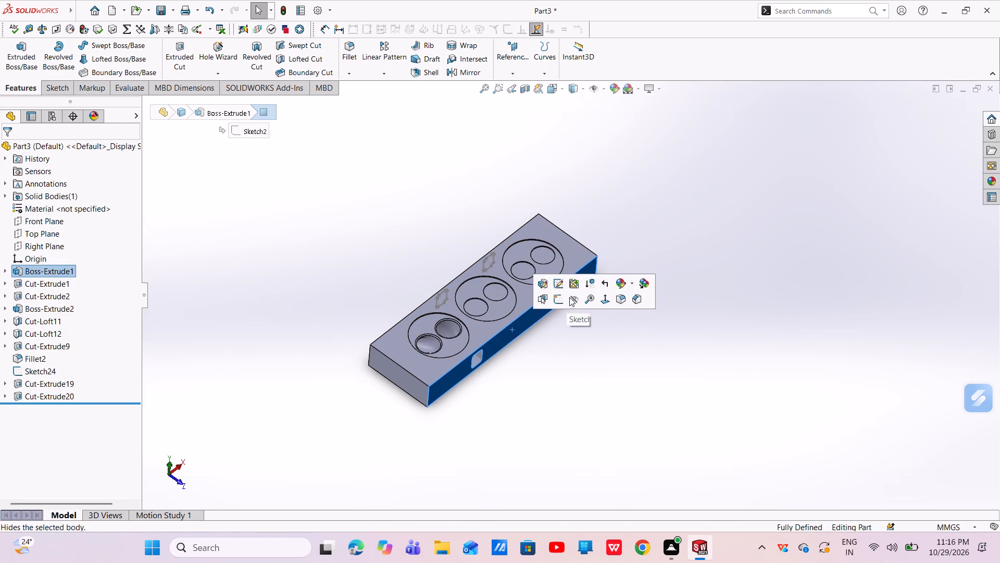
pyautogui.click(561, 297)
pyautogui.press('Escape')
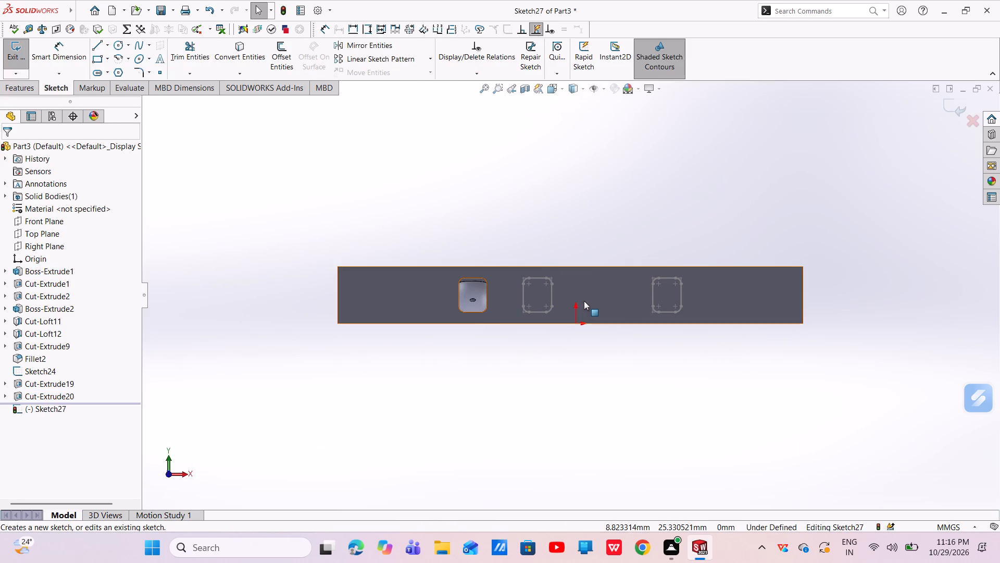
pyautogui.scroll(2, 585, 288)
pyautogui.moveTo(585, 288); pyautogui.dragTo(585, 341, button='middle')
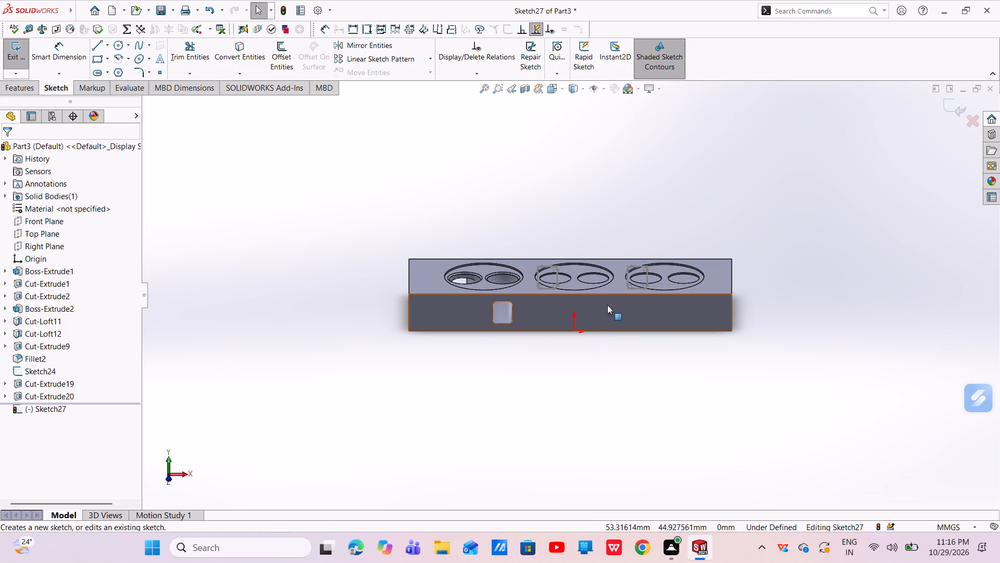
pyautogui.click(91, 63)
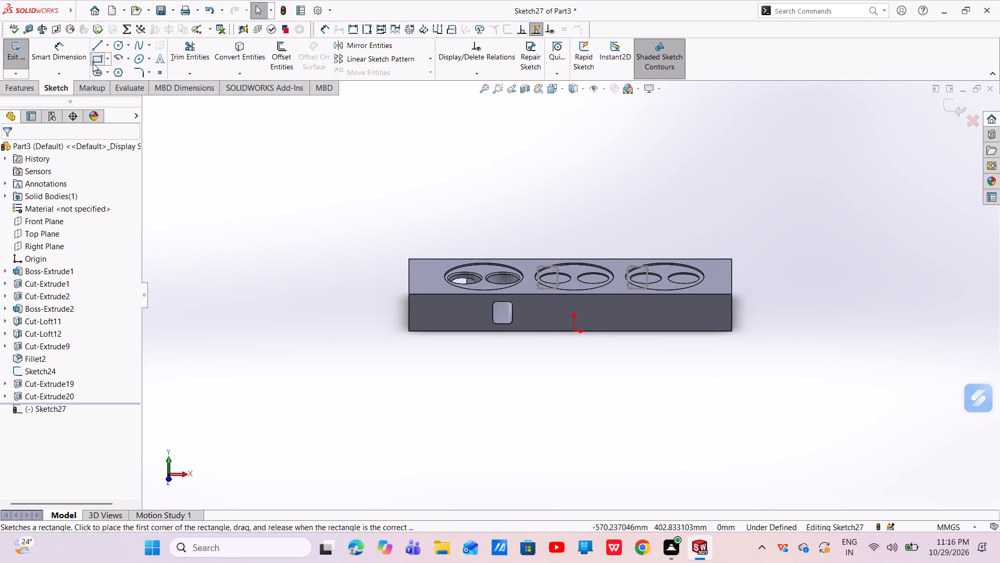
pyautogui.scroll(-3, 586, 306)
pyautogui.click(586, 302)
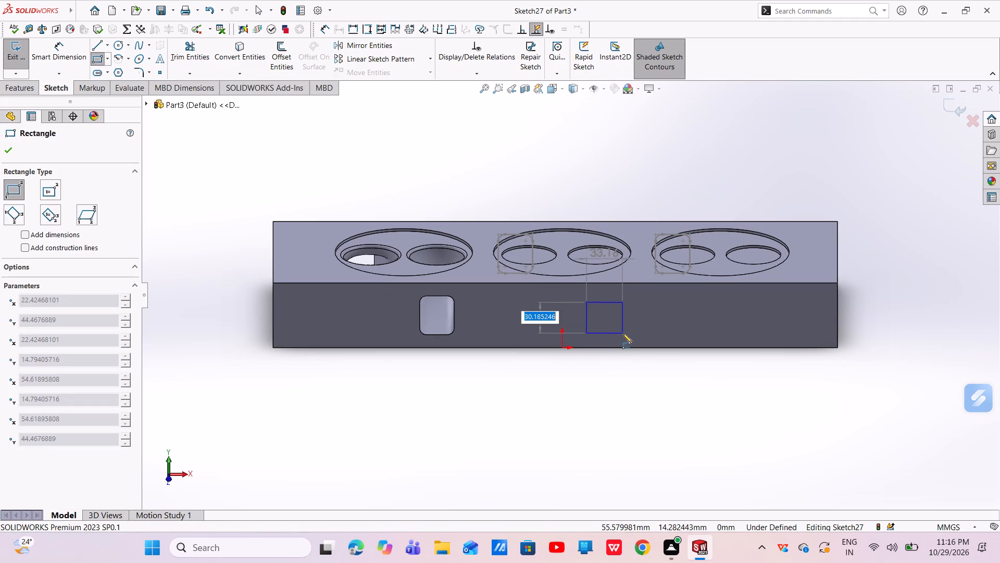
pyautogui.click(622, 333)
pyautogui.press('Escape')
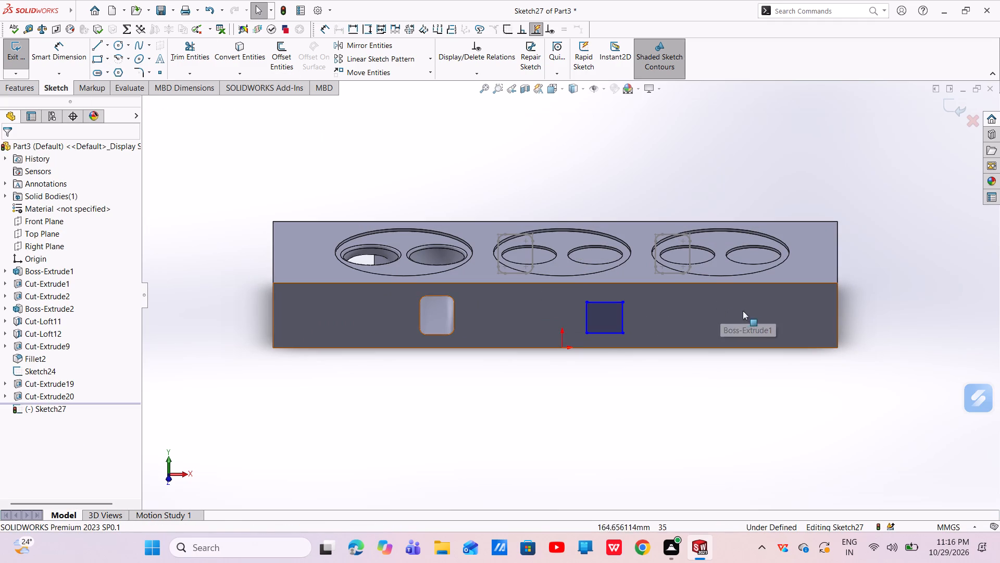
# Sketch a second rectangle about 31 by 30 mm on the same face below the third recess, level with the first rectangle.
pyautogui.click(103, 61)
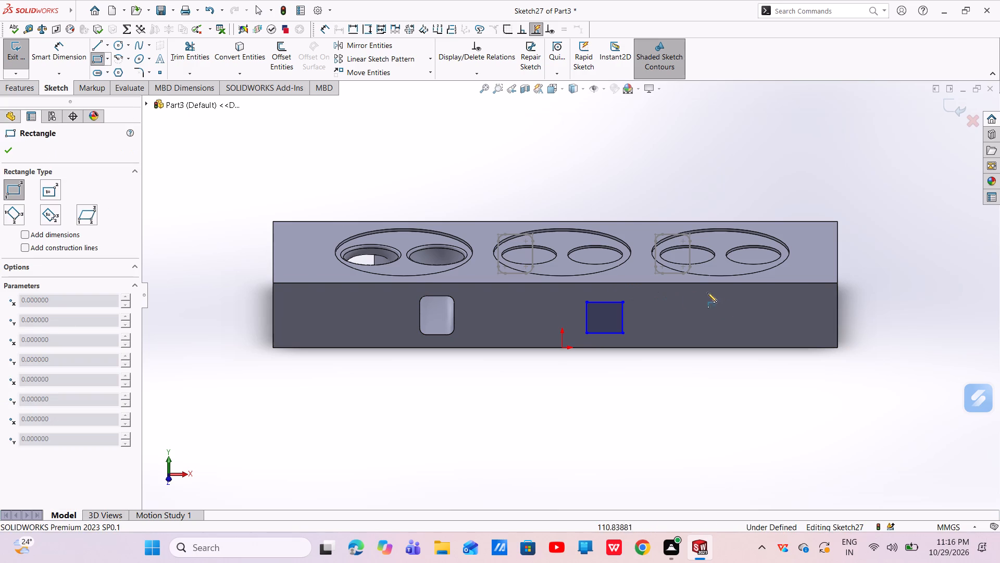
pyautogui.click(760, 304)
pyautogui.click(794, 334)
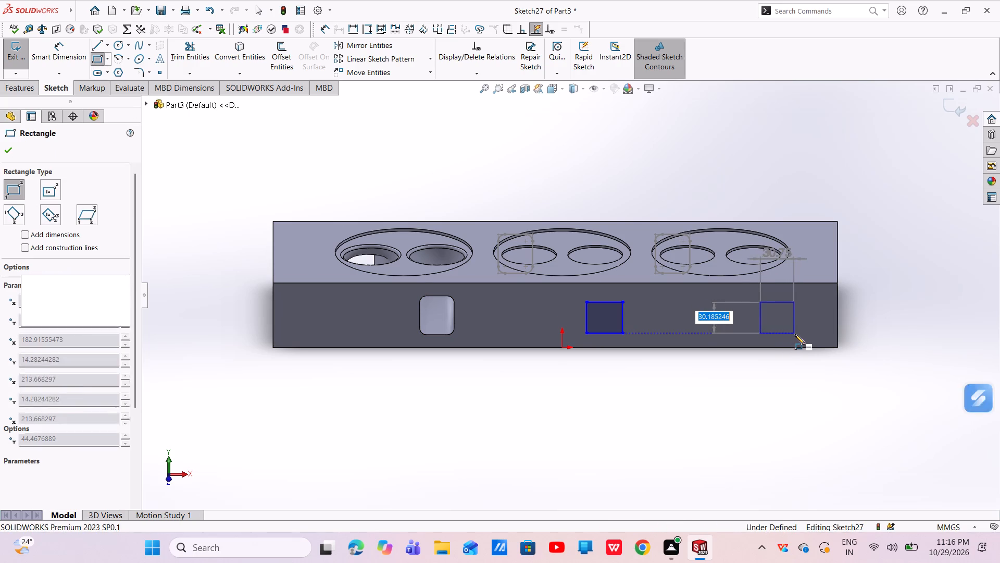
pyautogui.rightClick(795, 334)
pyautogui.click(813, 341)
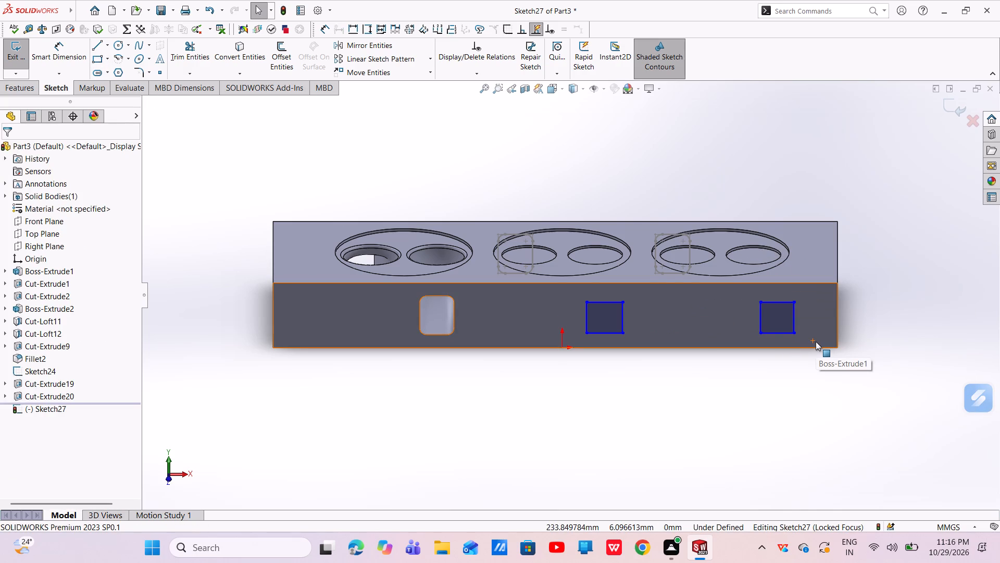
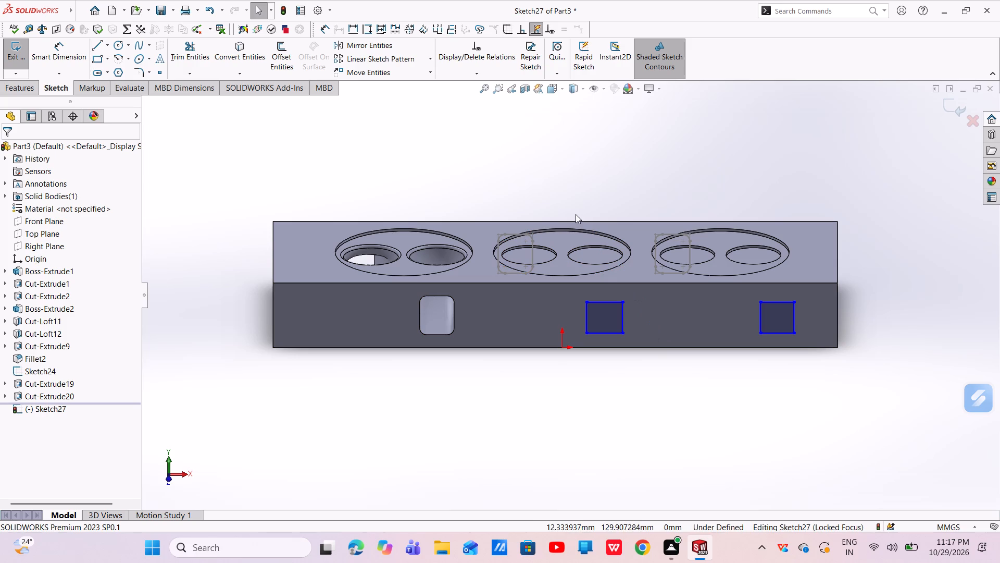
# Dimension the width of the rectangle below the middle recess to 31.75 mm.
pyautogui.click(59, 45)
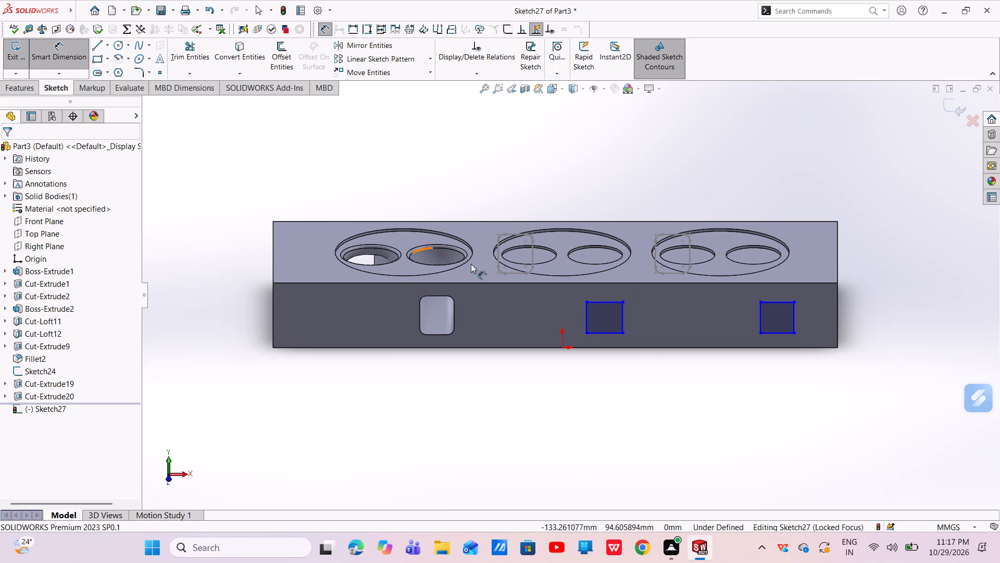
pyautogui.click(600, 302)
pyautogui.click(602, 221)
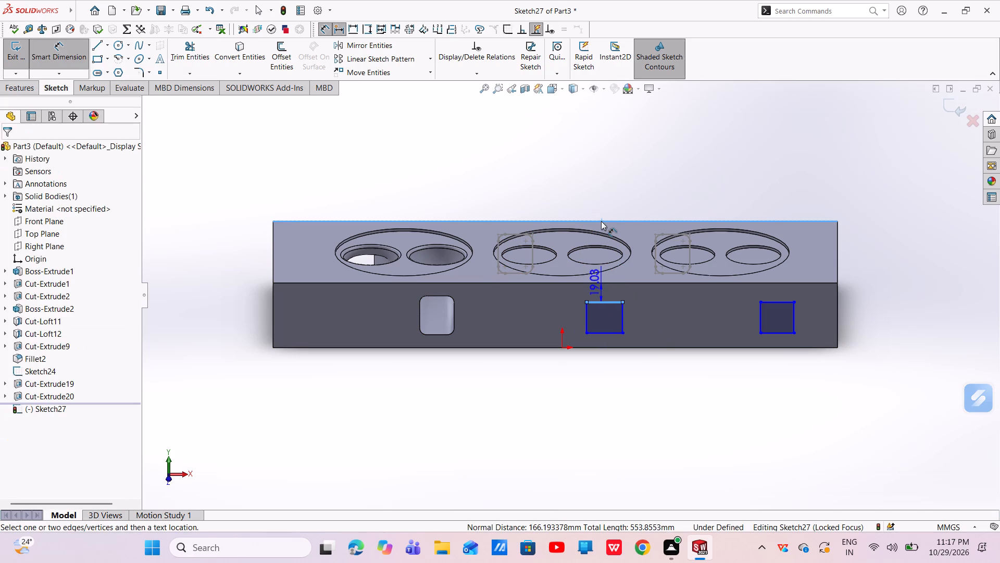
pyautogui.press('Escape')
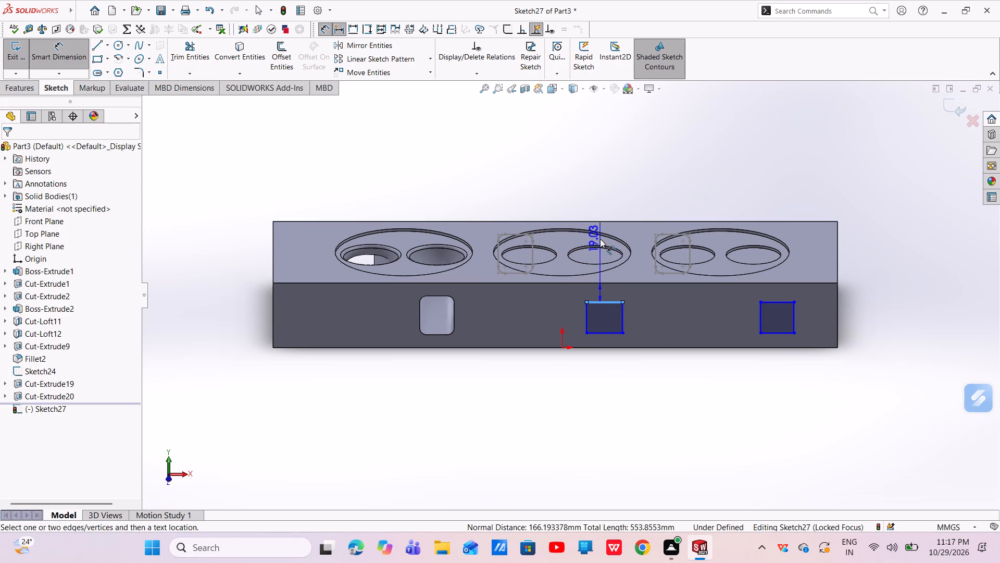
pyautogui.click(565, 198)
pyautogui.press('BackSpace')
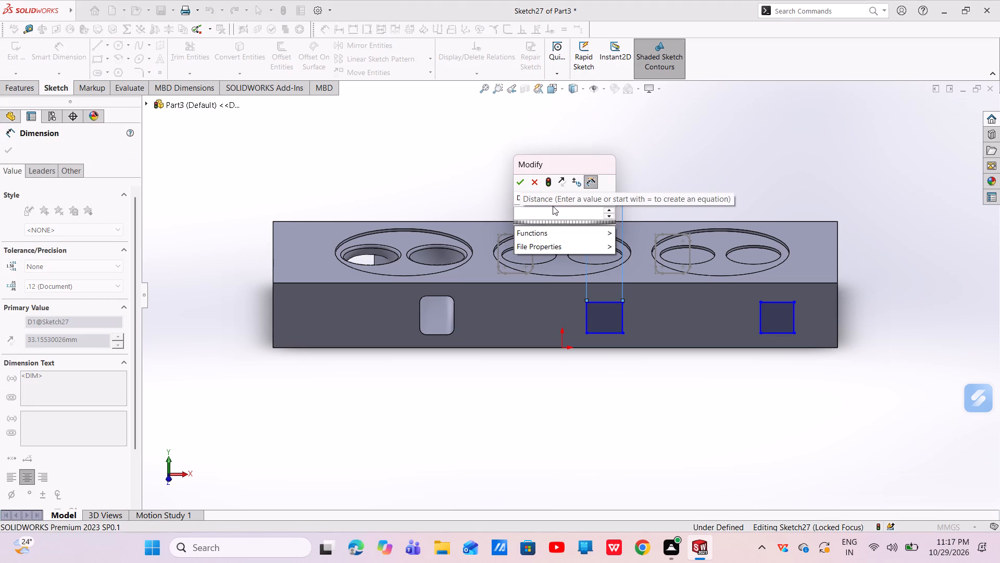
pyautogui.press('3')
pyautogui.write('1.75')
pyautogui.press('Return')
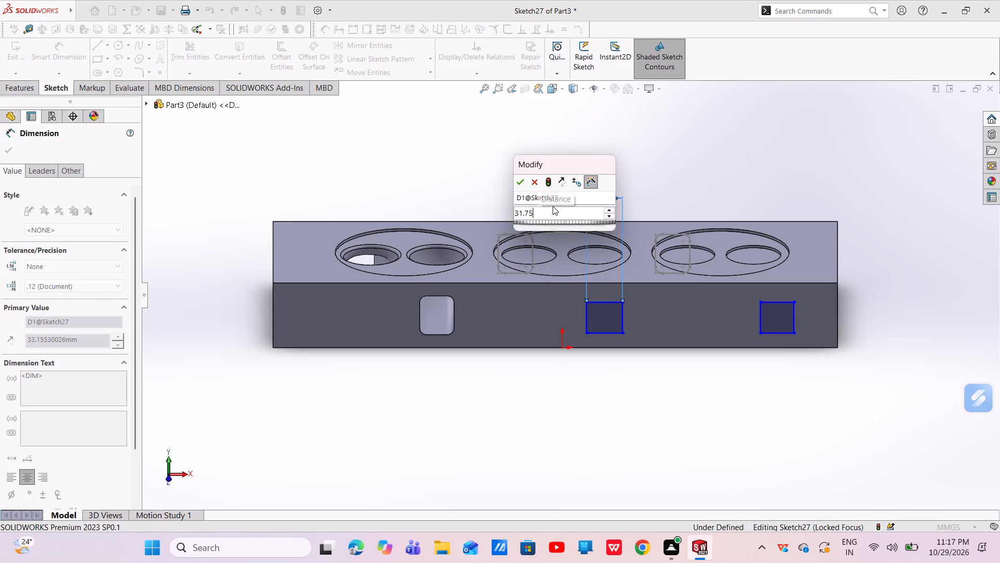
# Dimension the height of the middle rectangle to 38.1 mm.
pyautogui.scroll(-3, 675, 333)
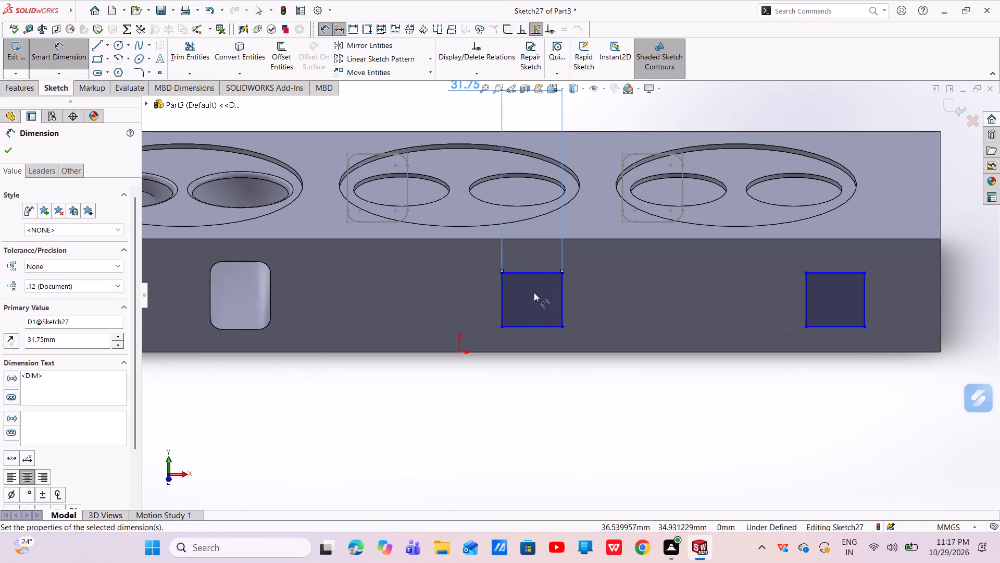
pyautogui.click(561, 309)
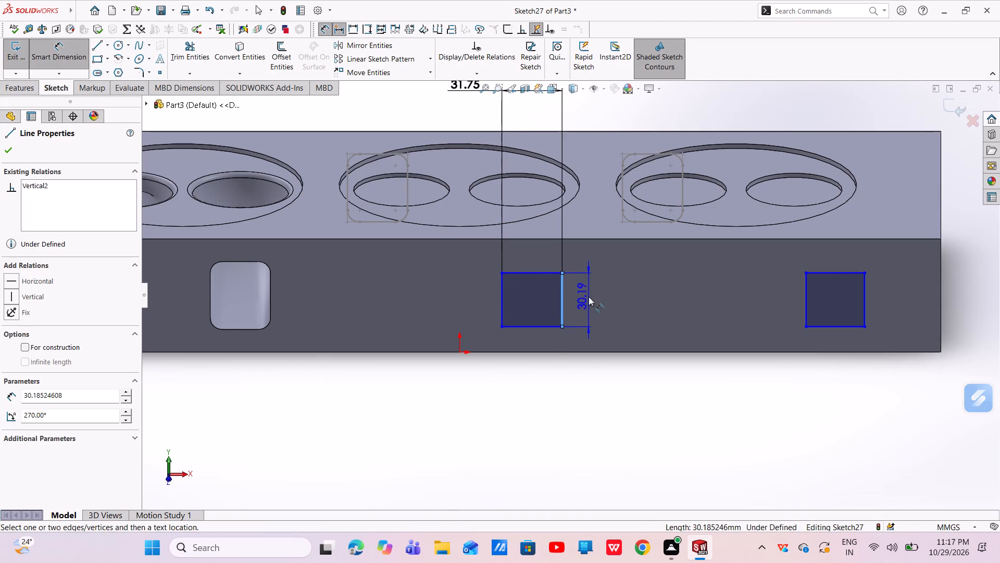
pyautogui.click(589, 297)
pyautogui.press('BackSpace')
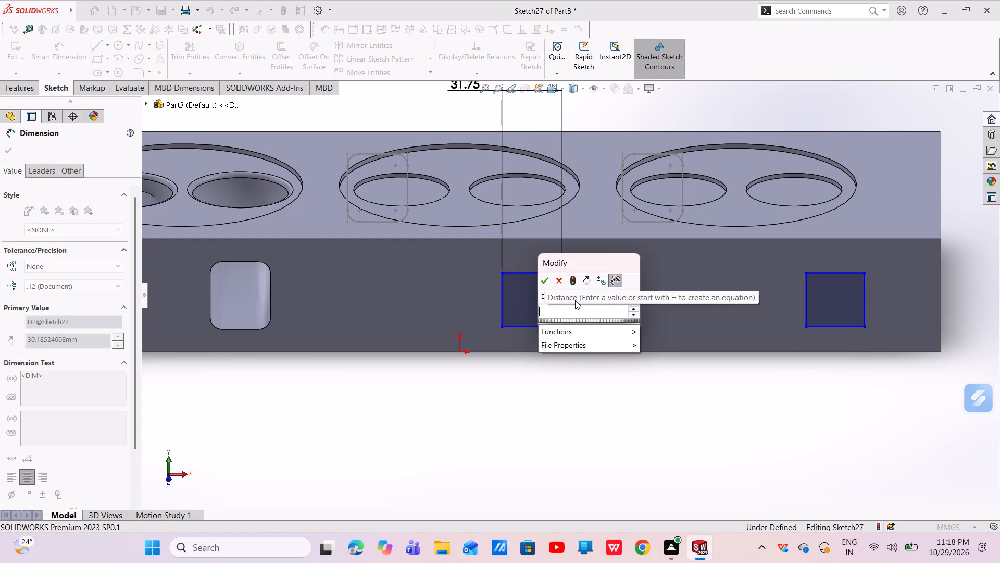
pyautogui.write('38.1')
pyautogui.press('Return')
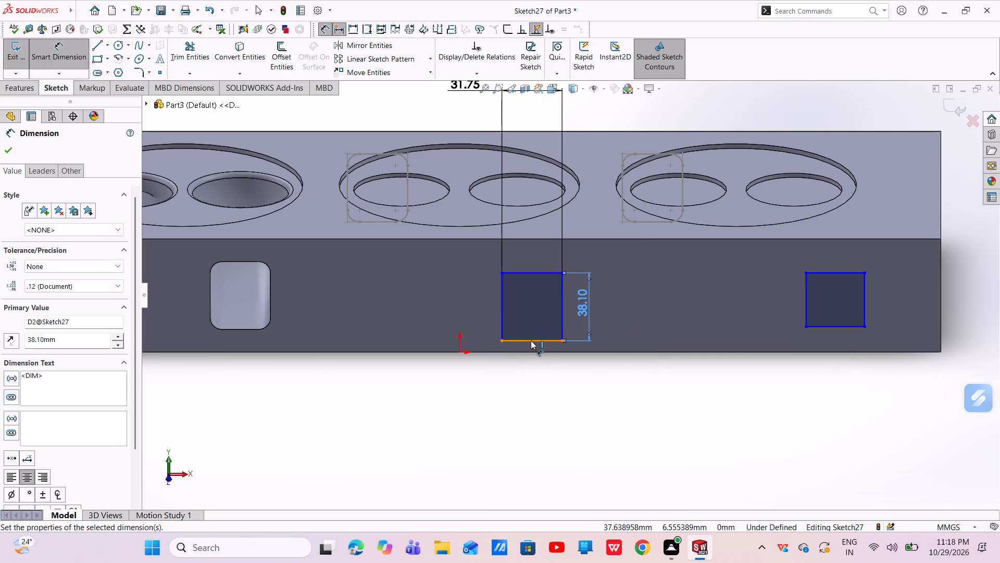
# Dimension the middle rectangle's bottom edge 12.7 mm above the block's lower edge.
pyautogui.click(531, 340)
pyautogui.click(524, 351)
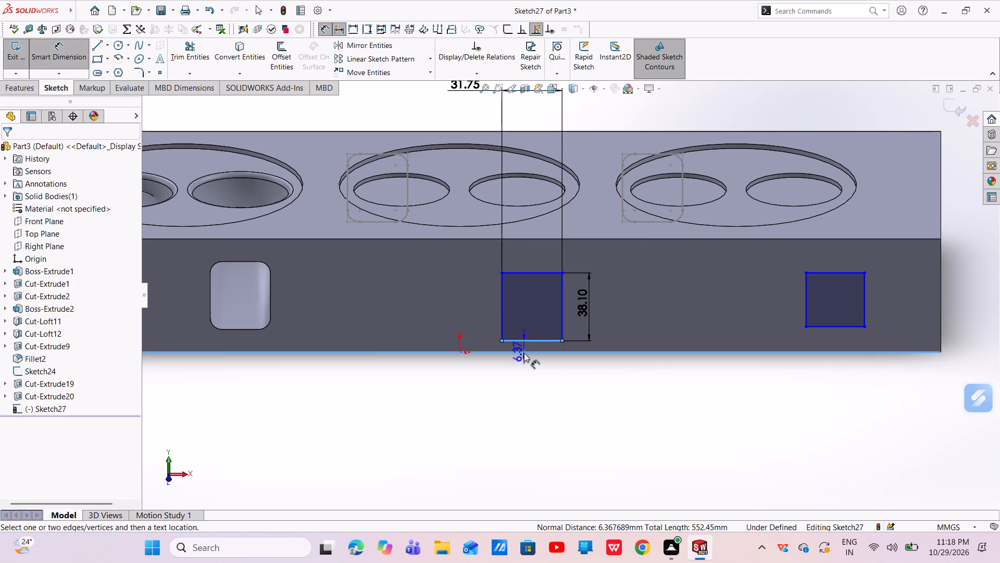
pyautogui.click(526, 375)
pyautogui.press('BackSpace')
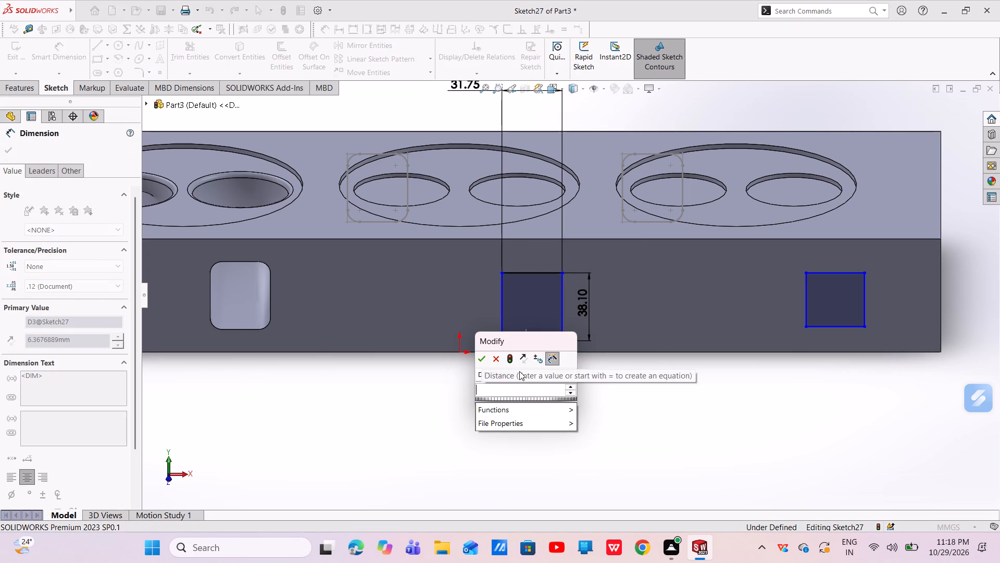
pyautogui.write('12.7')
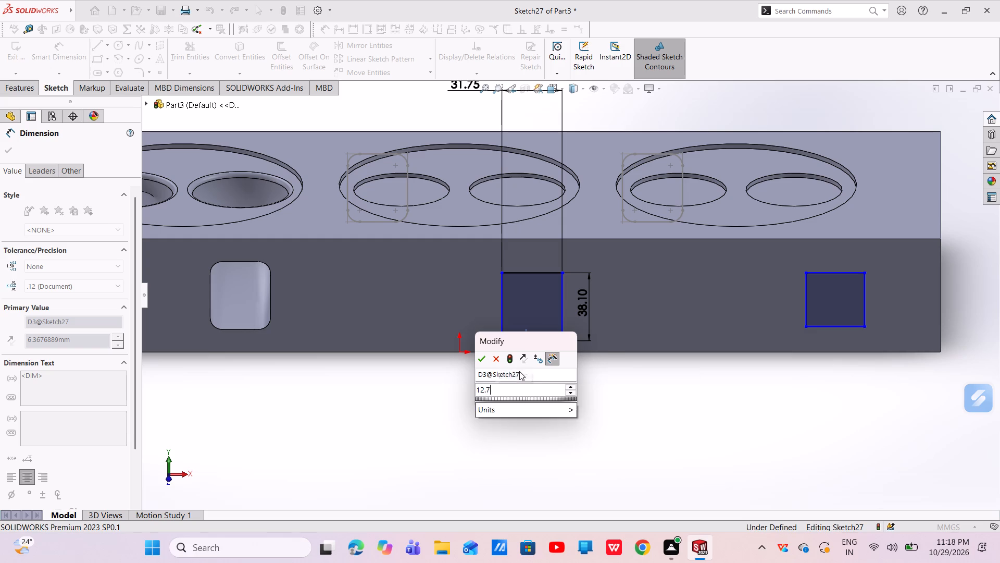
pyautogui.press('Return')
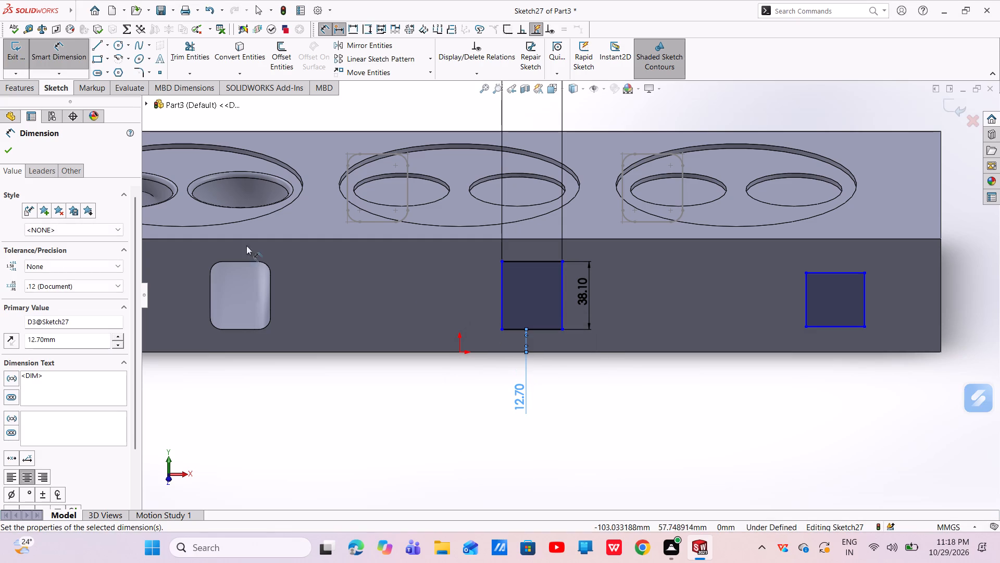
# Set the spacing between the left sides of the existing rounded opening and the middle rectangle to 145.05 mm.
pyautogui.click(209, 297)
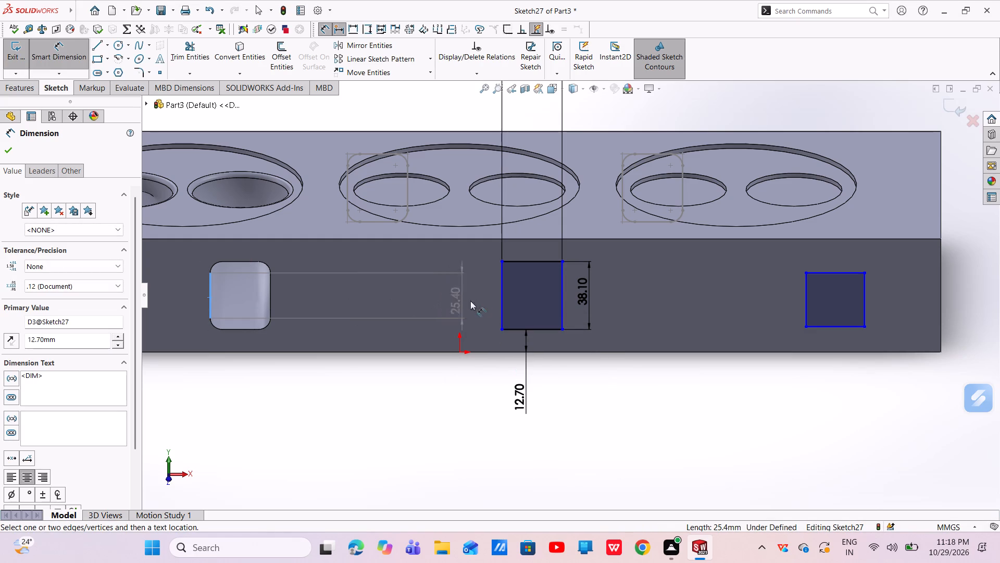
pyautogui.click(501, 303)
pyautogui.click(414, 382)
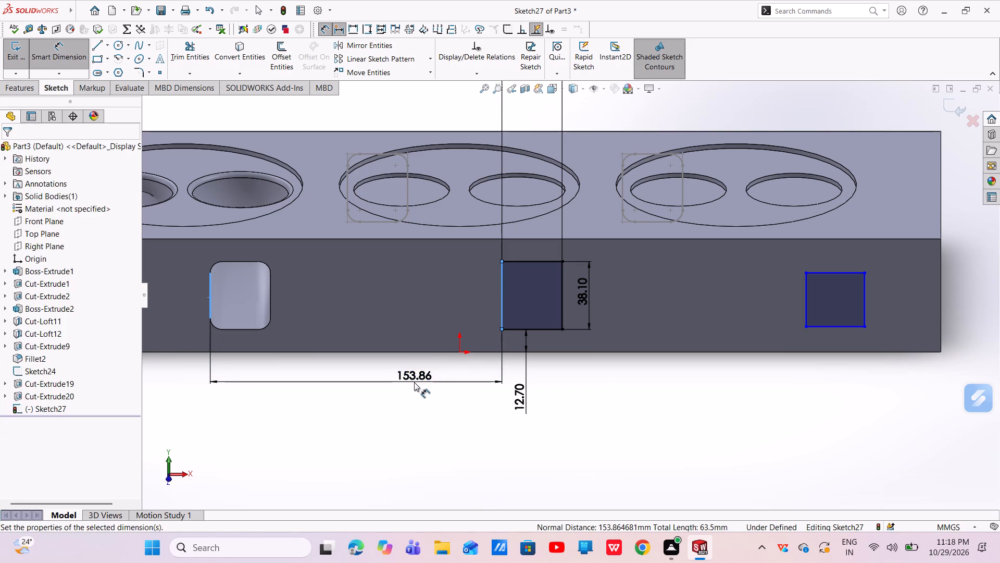
pyautogui.press('BackSpace')
pyautogui.press('1')
pyautogui.write('45.05')
pyautogui.press('Return')
pyautogui.press('Escape')
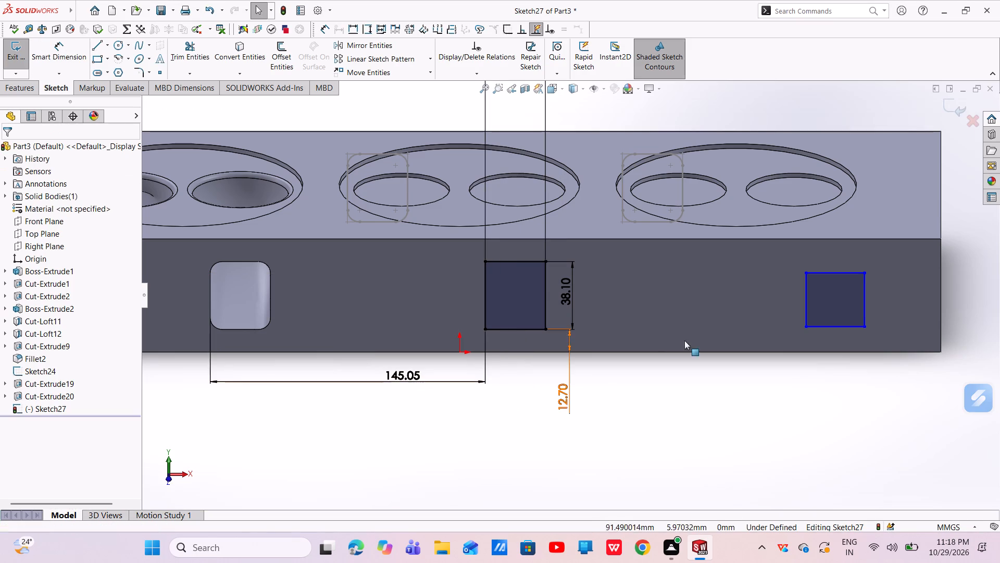
pyautogui.press('Escape')
# Dimension the width of the rectangle below the third recess to 31.75 mm.
pyautogui.scroll(4, 649, 319)
pyautogui.scroll(-3, 711, 304)
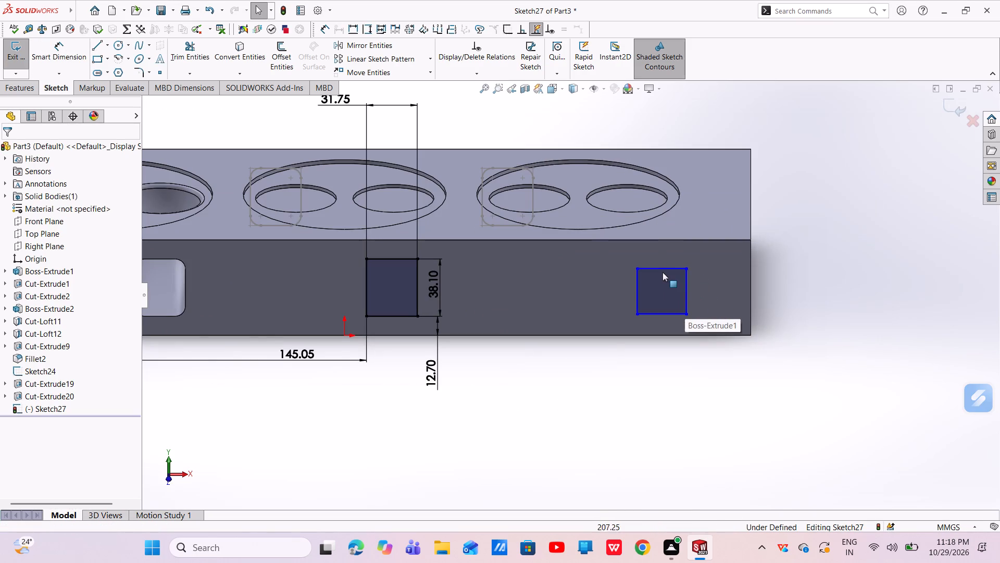
pyautogui.click(59, 47)
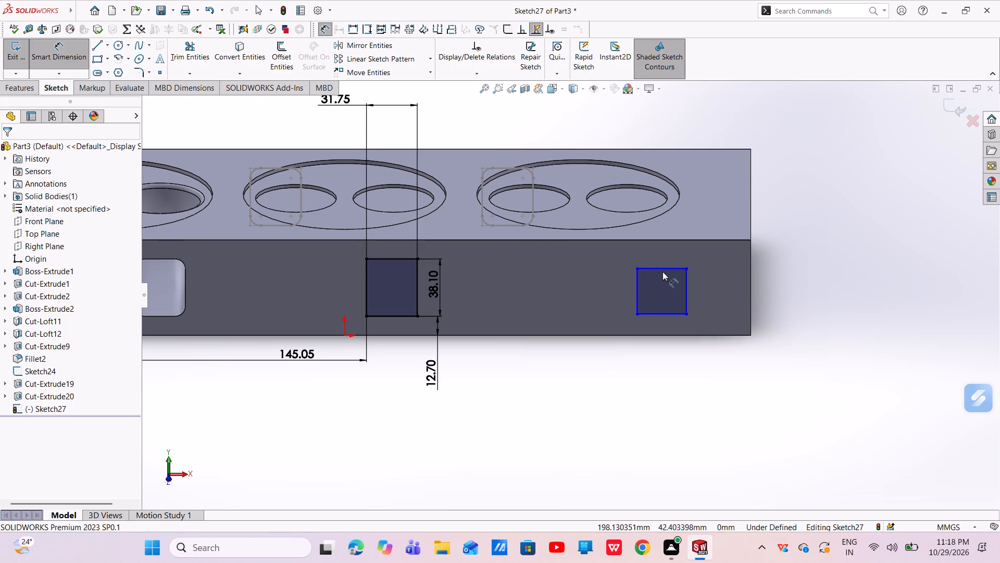
pyautogui.click(664, 271)
pyautogui.click(690, 180)
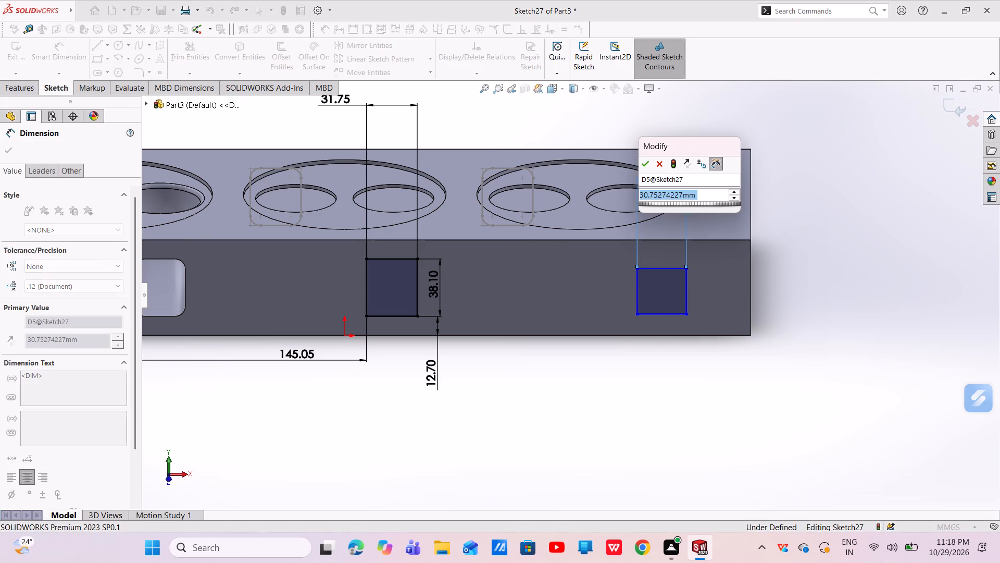
pyautogui.press('BackSpace')
pyautogui.press('3')
pyautogui.write('1.')
pyautogui.write('75')
pyautogui.press('Return')
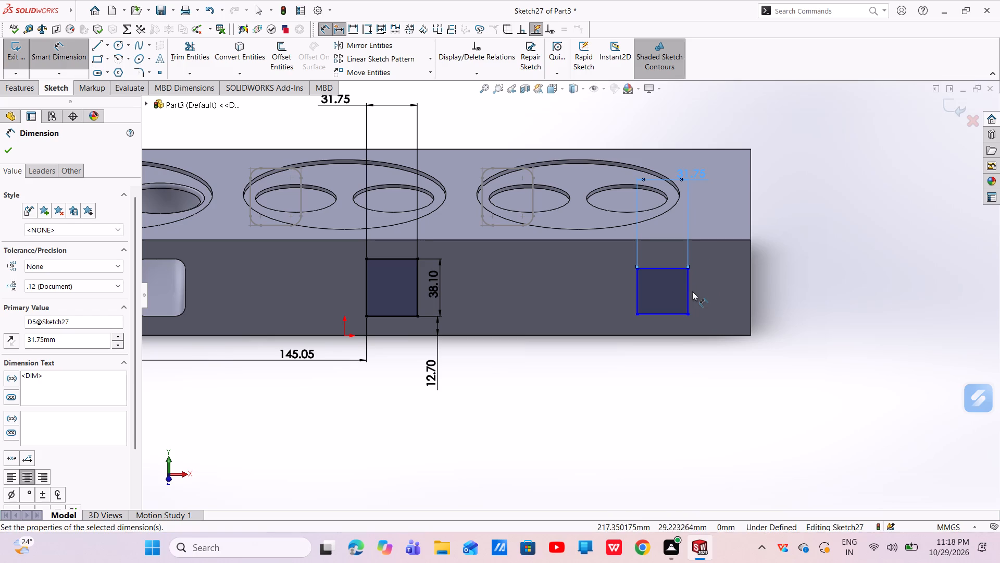
# Dimension the height of the third recess's rectangle to 38.1 mm.
pyautogui.click(690, 288)
pyautogui.click(832, 289)
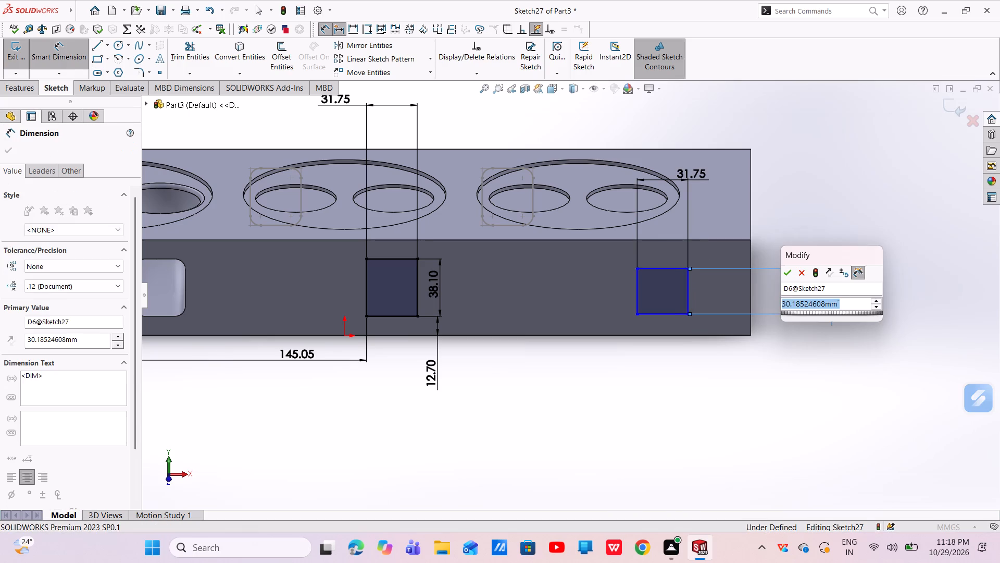
pyautogui.press('BackSpace')
pyautogui.write('38.1')
pyautogui.press('Return')
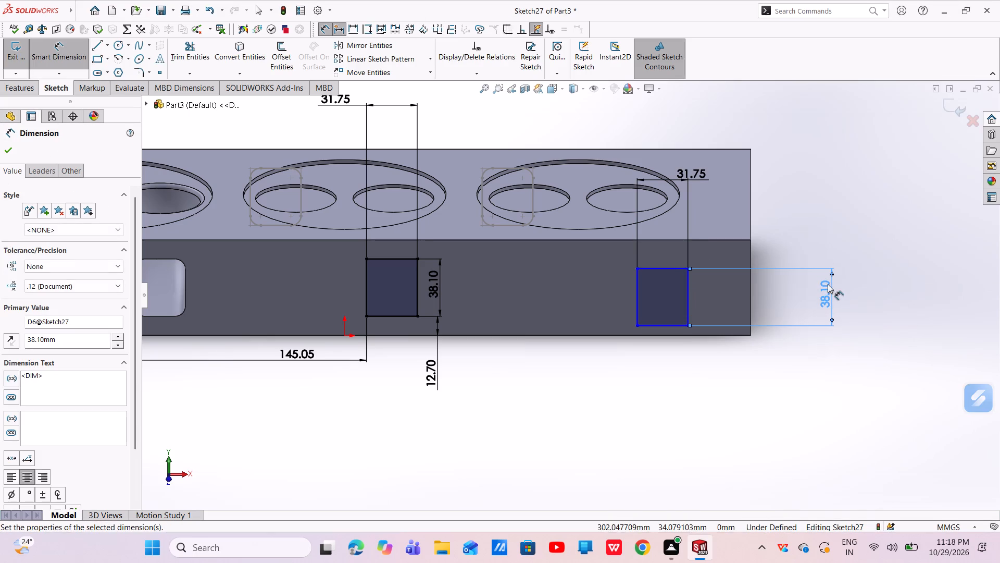
# Dimension the bottom edge of the third recess's rectangle 12.7 mm above the block's lower edge.
pyautogui.scroll(-2, 668, 326)
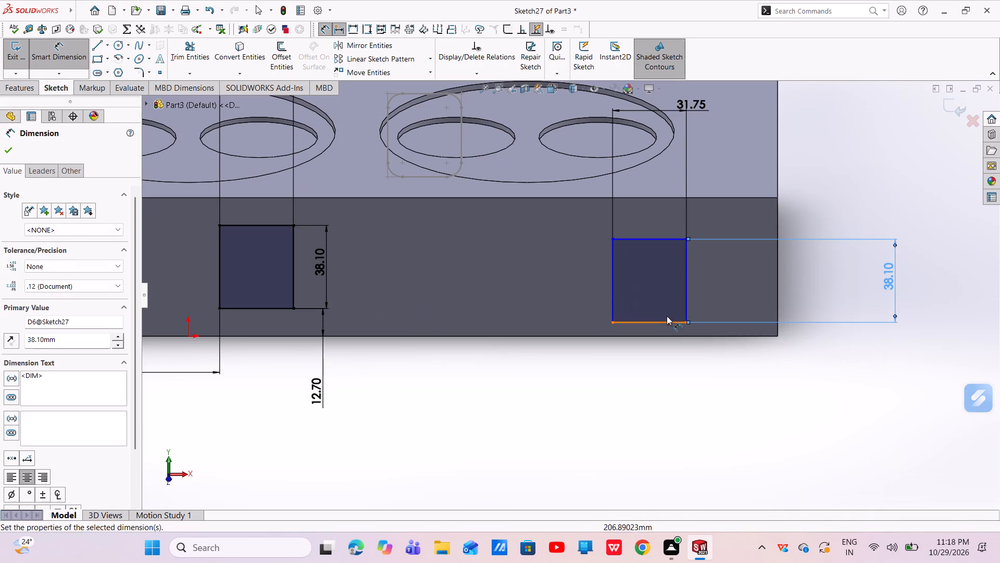
pyautogui.click(654, 324)
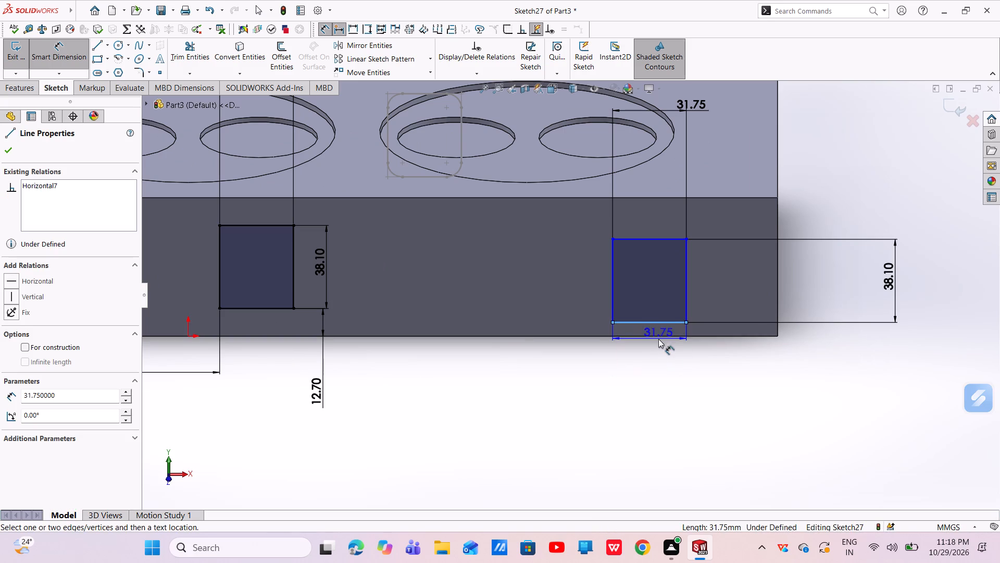
pyautogui.click(658, 335)
pyautogui.click(624, 387)
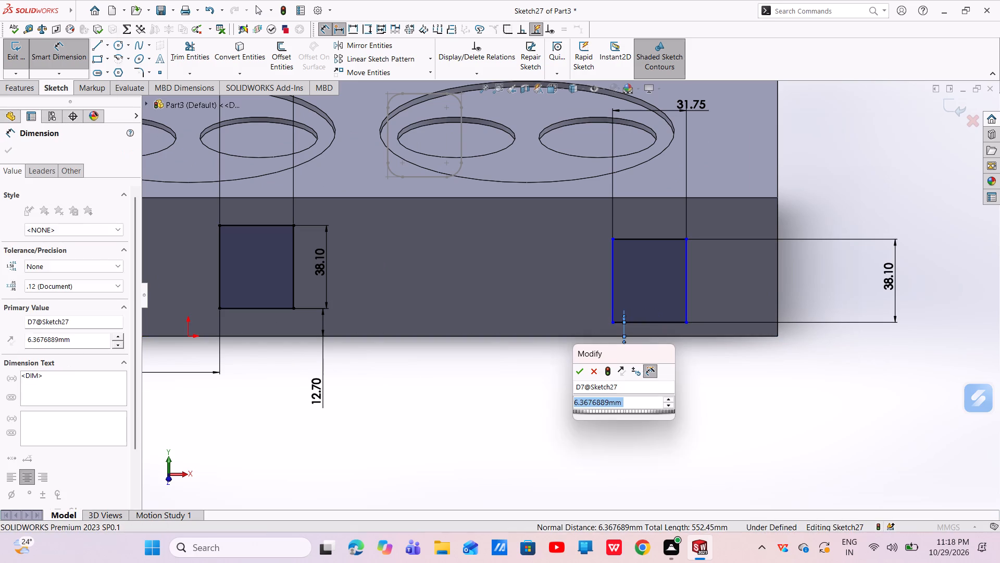
pyautogui.press('BackSpace')
pyautogui.press('1')
pyautogui.write('2.')
pyautogui.press('7')
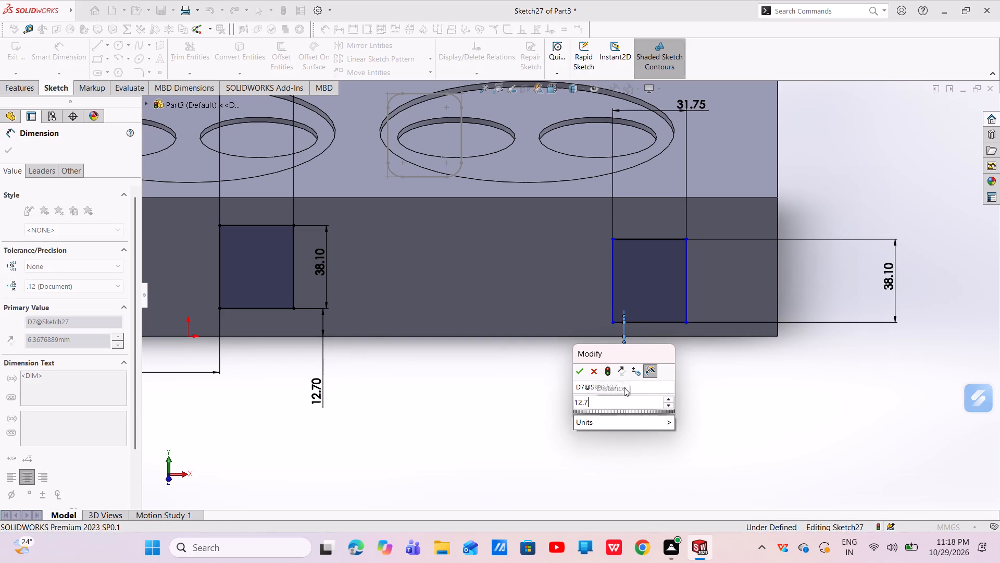
pyautogui.press('Return')
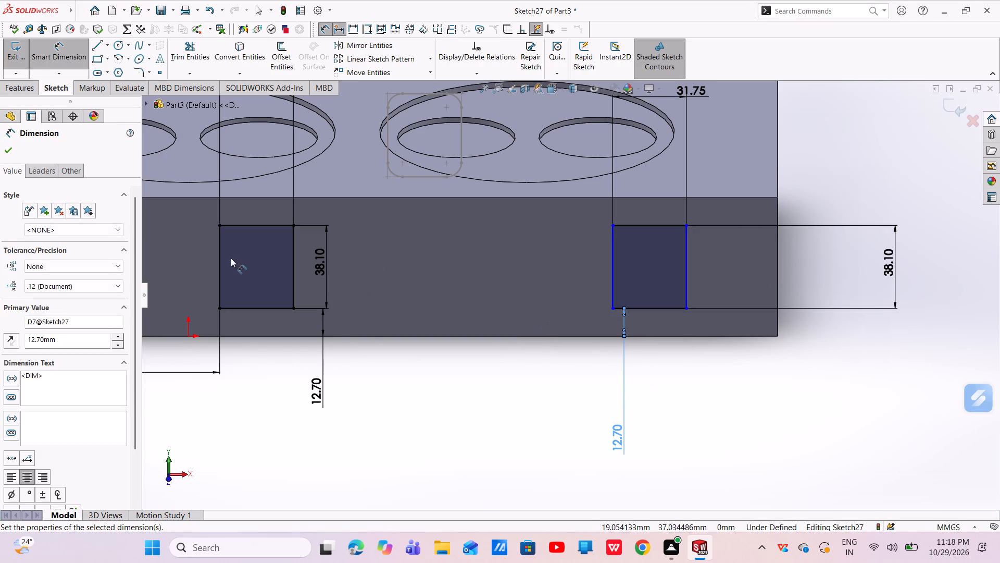
# Set the spacing between the left sides of the two sketched rectangles to 145.05 mm.
pyautogui.click(218, 269)
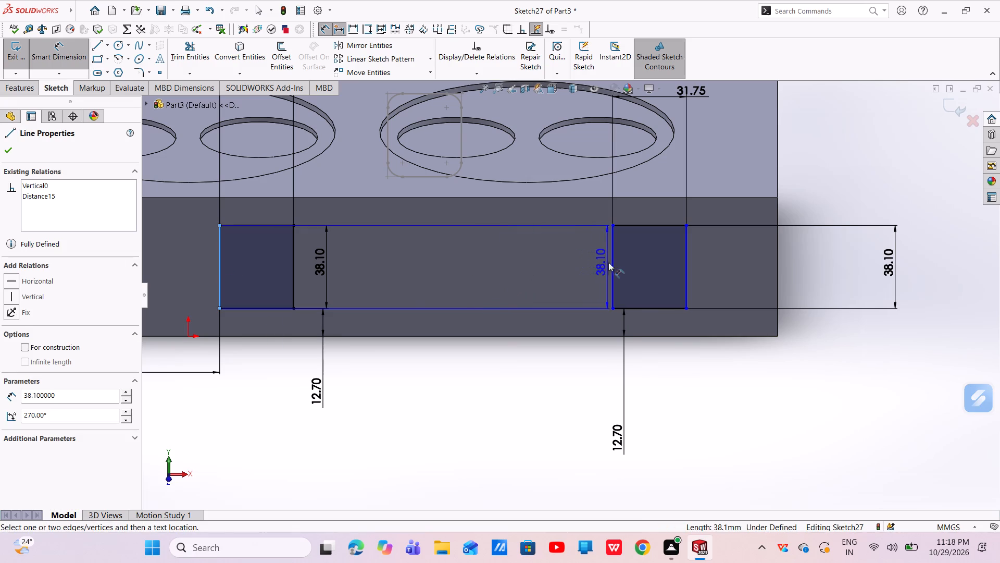
pyautogui.click(612, 264)
pyautogui.click(465, 410)
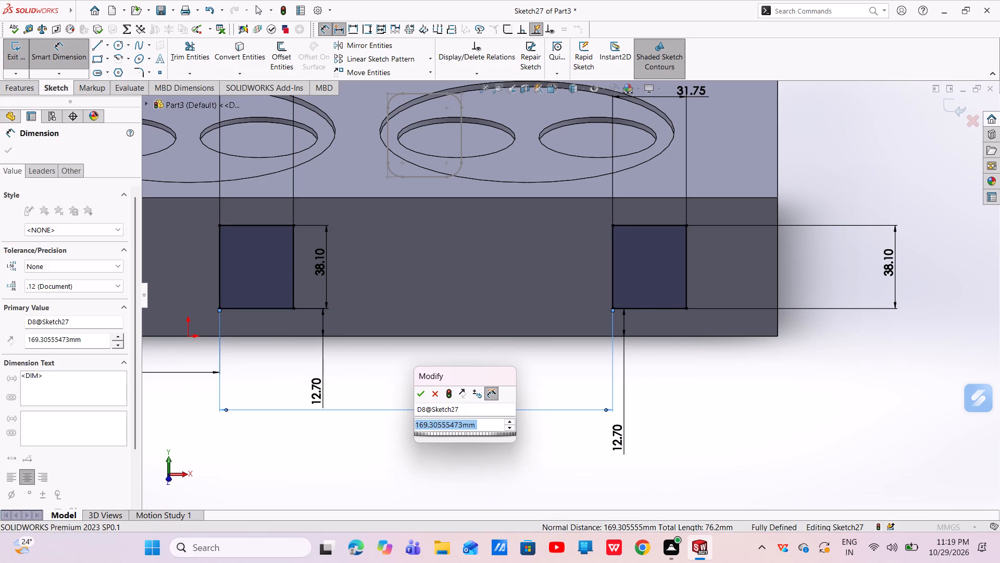
pyautogui.press('BackSpace')
pyautogui.write('145.05')
pyautogui.press('Return')
pyautogui.press('Escape')
# Round all four corners of the middle recess's sketched rectangle with 6.35 mm sketch fillets.
pyautogui.scroll(4, 549, 328)
pyautogui.click(143, 66)
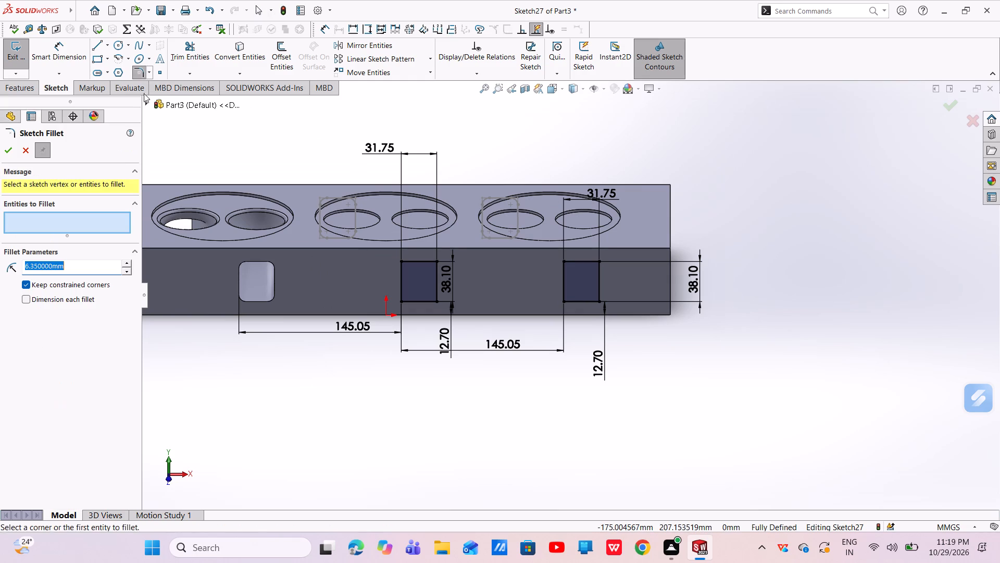
pyautogui.scroll(-4, 381, 251)
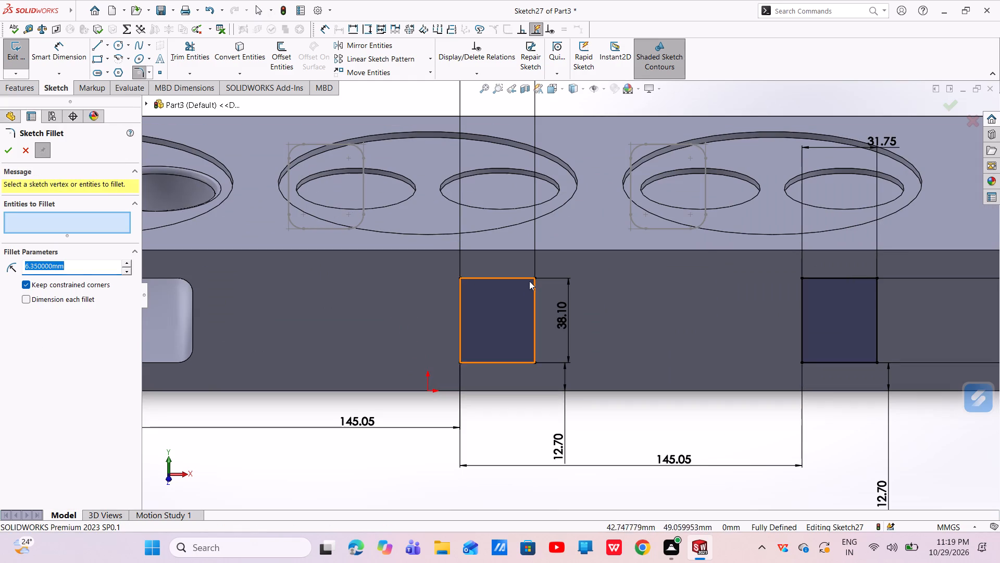
pyautogui.click(532, 279)
pyautogui.click(459, 277)
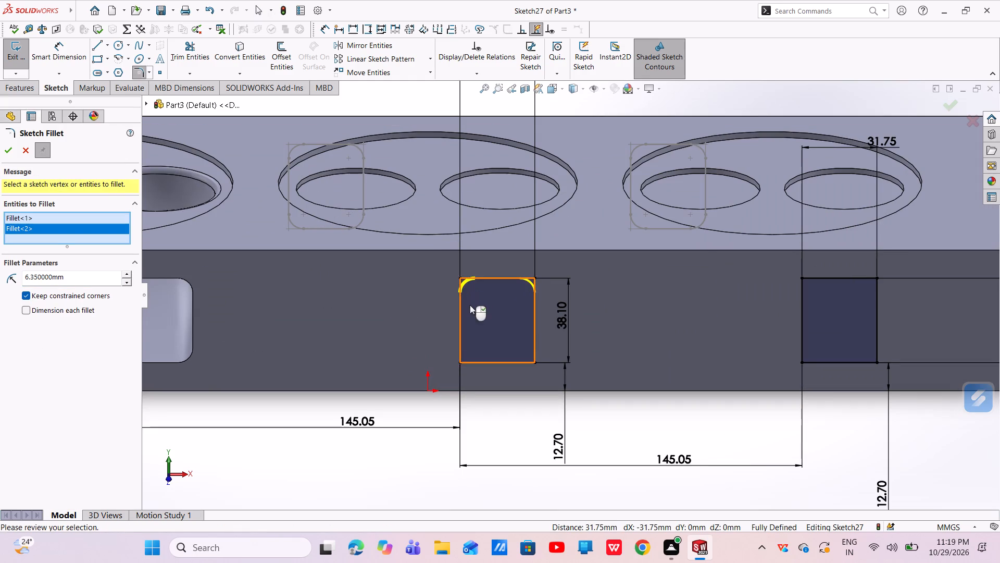
pyautogui.click(463, 360)
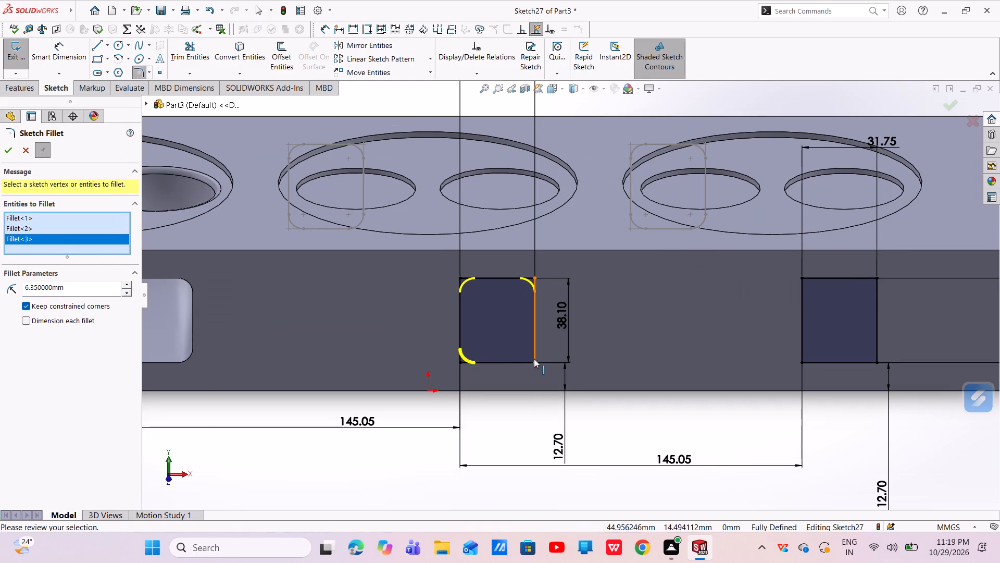
pyautogui.click(534, 359)
pyautogui.click(532, 362)
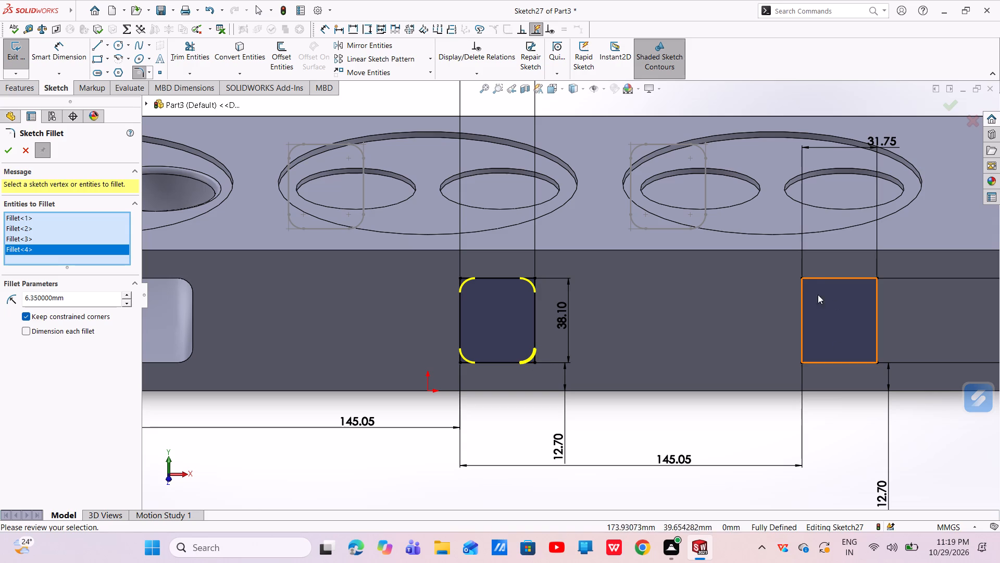
# Round all four corners of the third recess's sketched rectangle with 6.35 mm sketch fillets and exit the sketch.
pyautogui.click(803, 279)
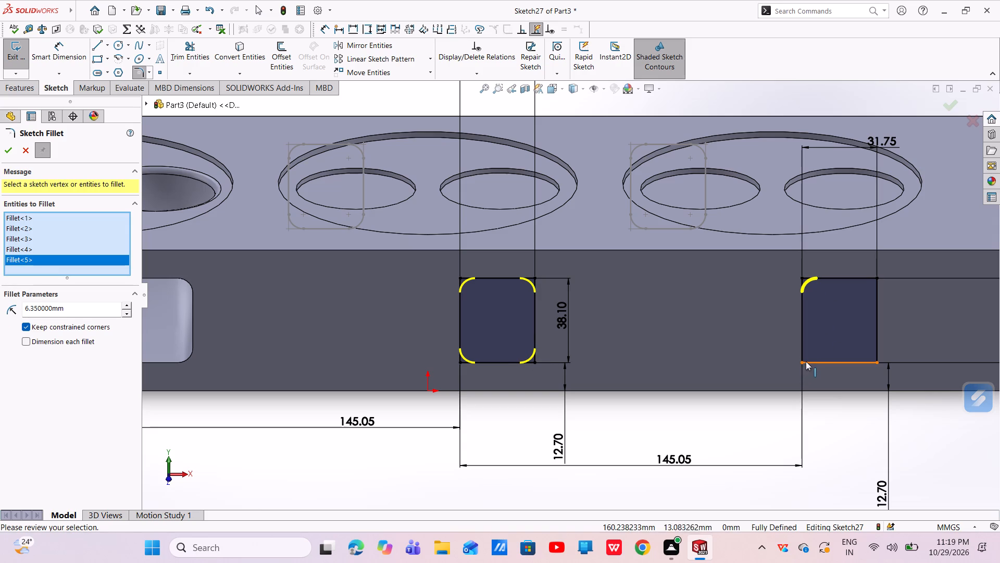
pyautogui.click(803, 358)
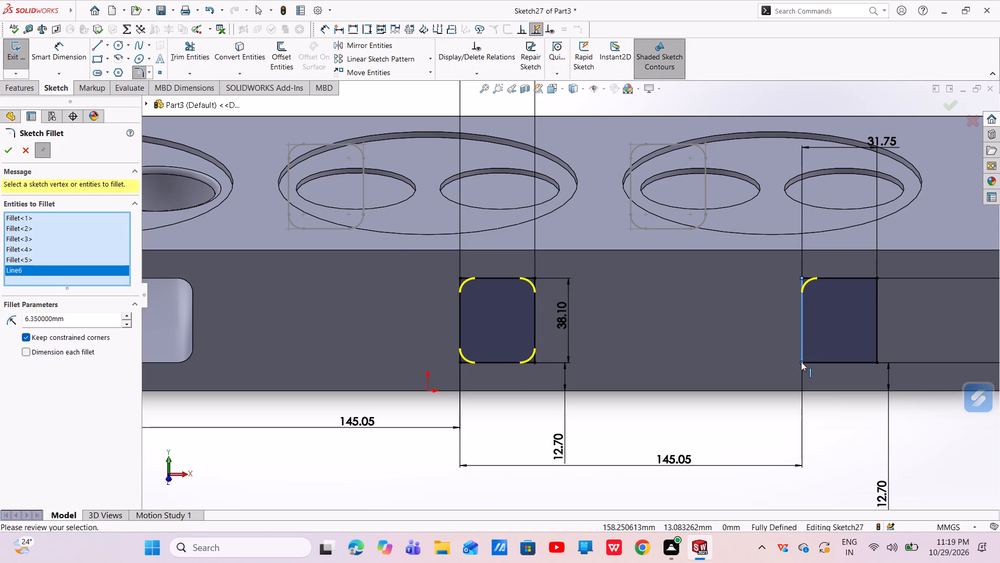
pyautogui.click(8, 272)
pyautogui.rightClick(8, 272)
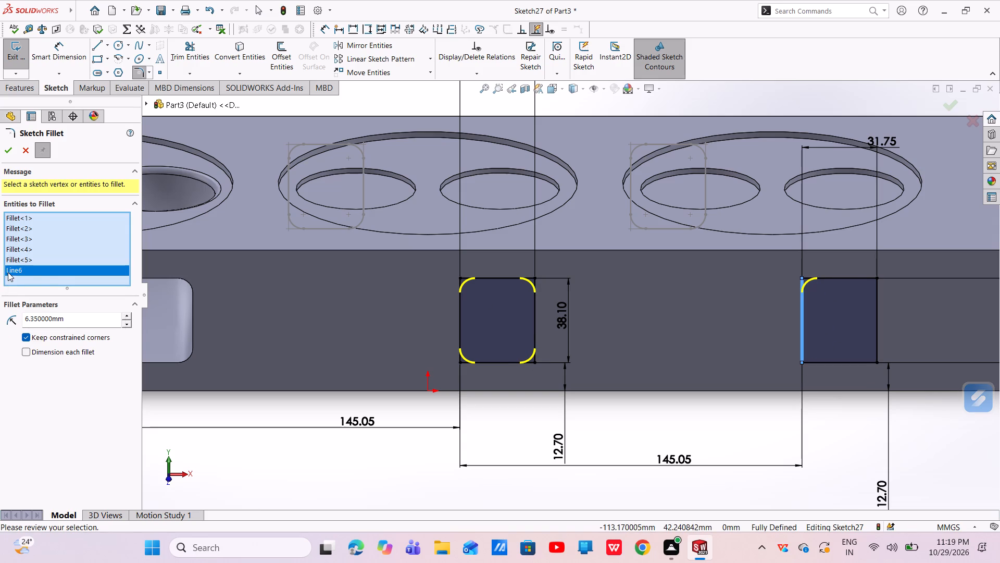
pyautogui.click(57, 295)
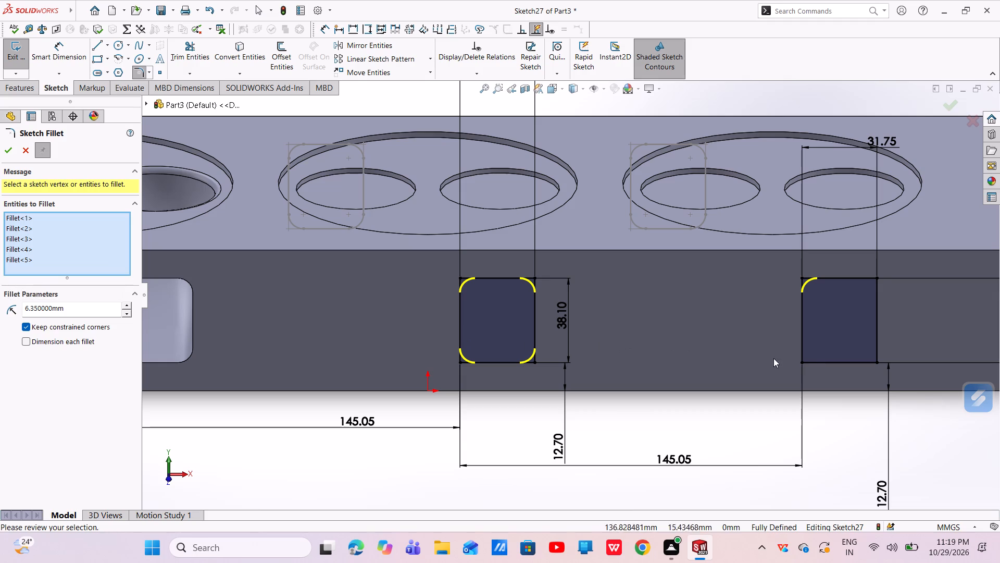
pyautogui.click(804, 362)
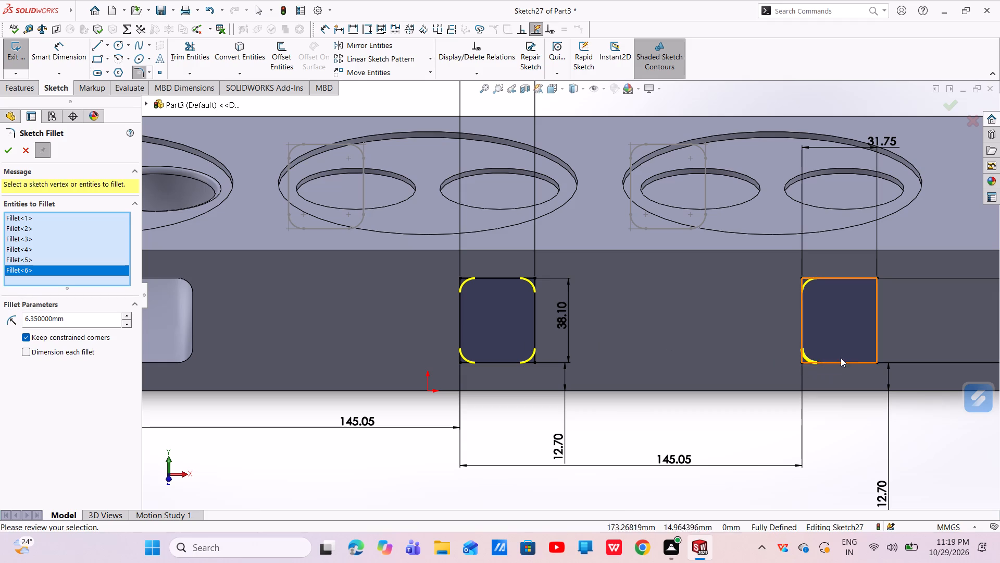
pyautogui.click(877, 362)
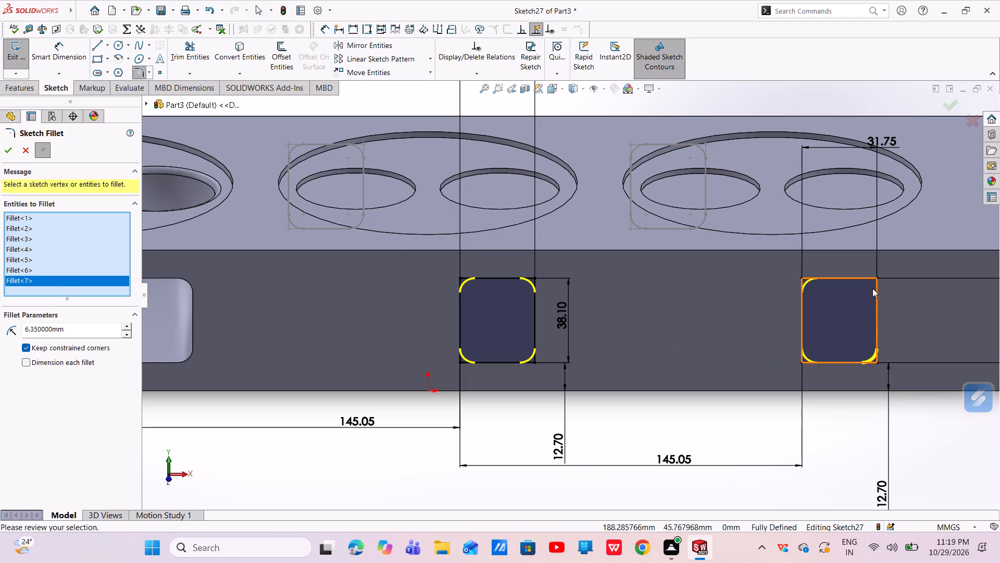
pyautogui.click(876, 279)
pyautogui.rightClick(876, 279)
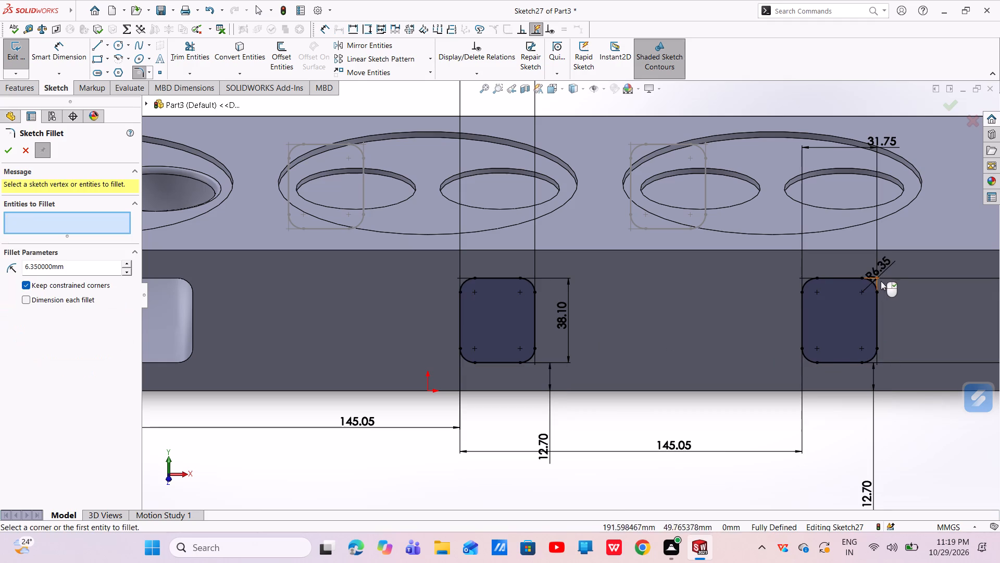
pyautogui.scroll(5, 881, 317)
pyautogui.scroll(-3, 678, 307)
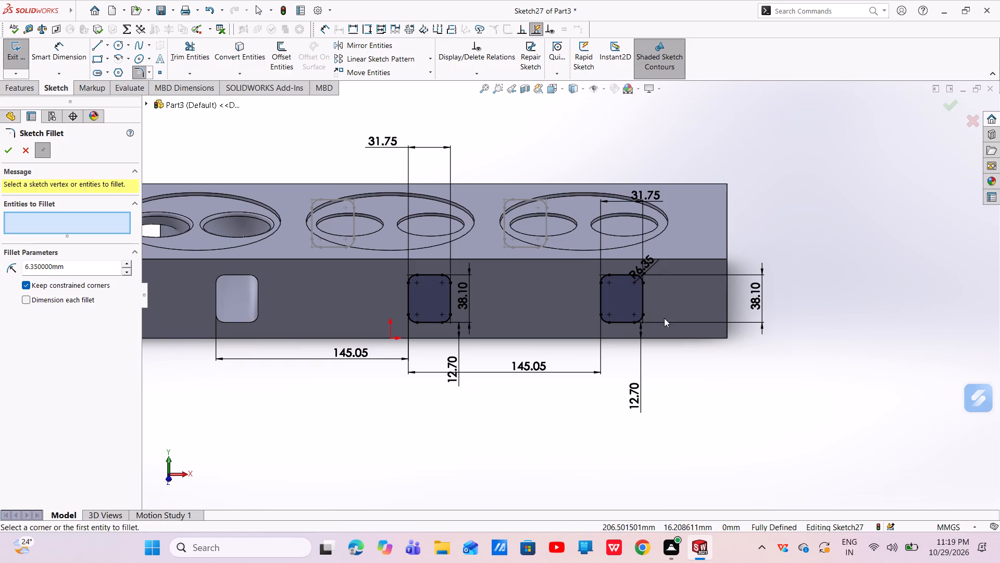
pyautogui.moveTo(664, 318); pyautogui.dragTo(658, 410, button='middle')
pyautogui.scroll(1, 664, 318)
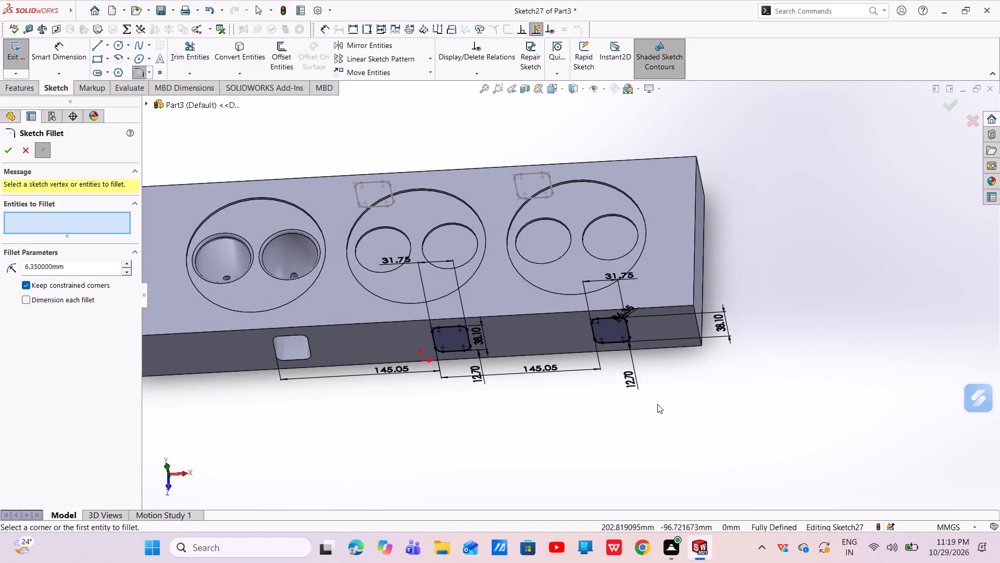
pyautogui.scroll(3, 639, 350)
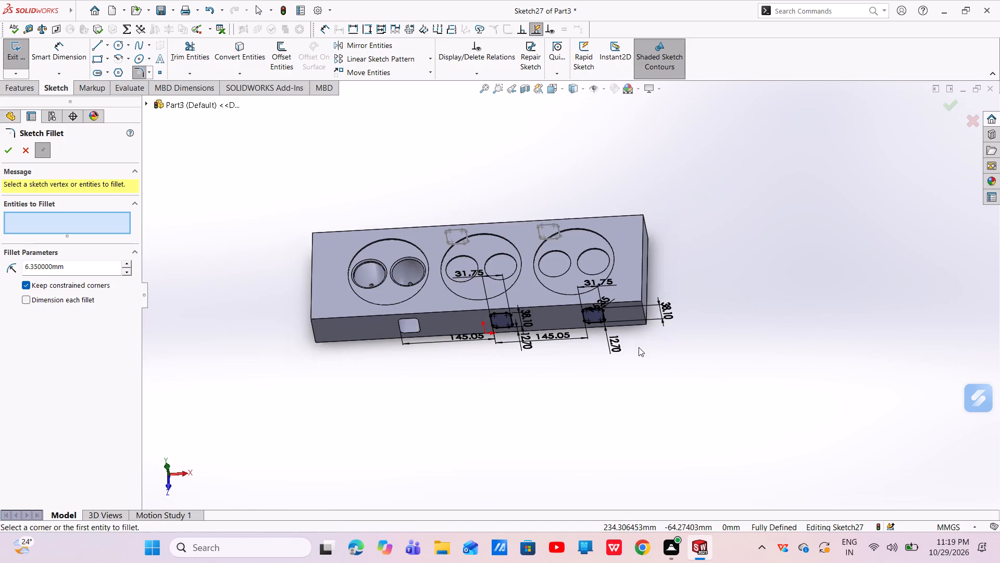
pyautogui.moveTo(651, 352); pyautogui.dragTo(776, 386, button='middle')
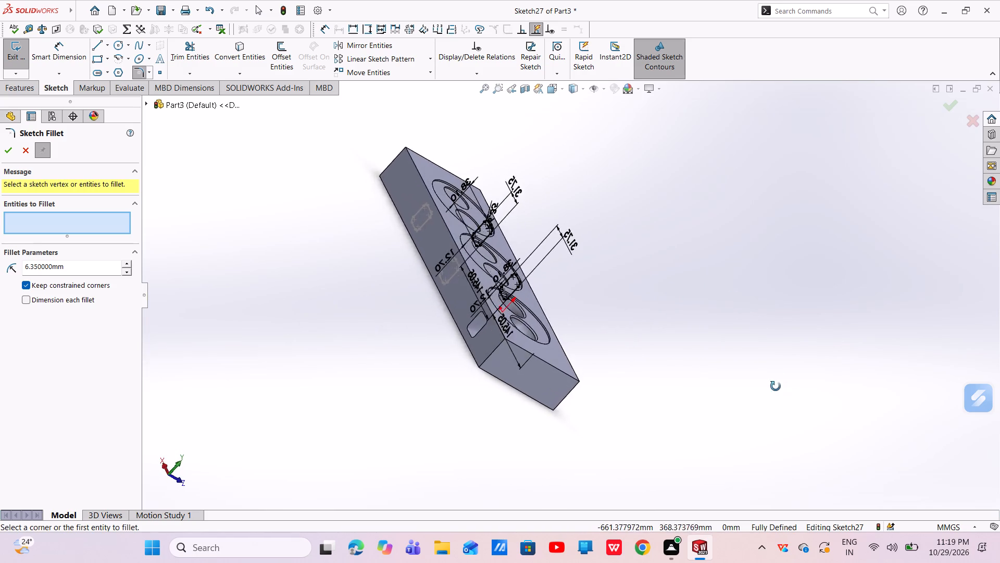
pyautogui.moveTo(776, 386); pyautogui.dragTo(629, 321, button='middle')
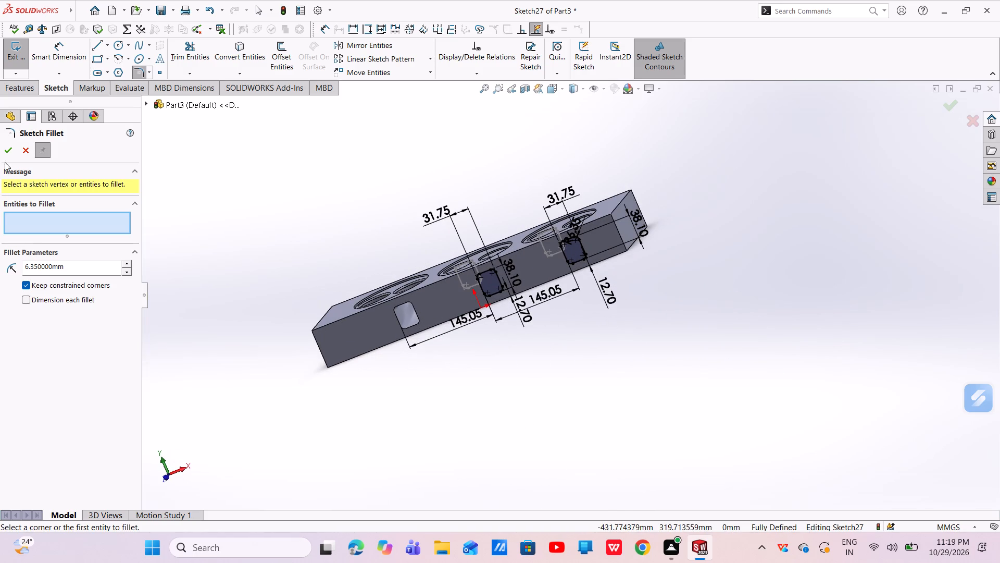
pyautogui.click(11, 147)
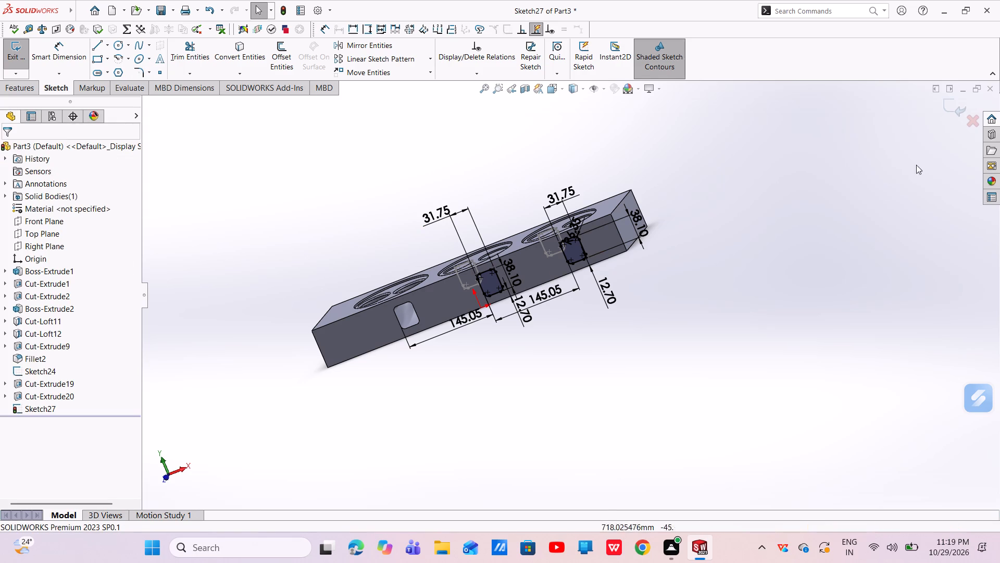
pyautogui.click(945, 102)
# Start a lofted cut from the middle recess's rounded rectangle on the opposite side face to the circular edge nearest the first recess.
pyautogui.scroll(2, 539, 287)
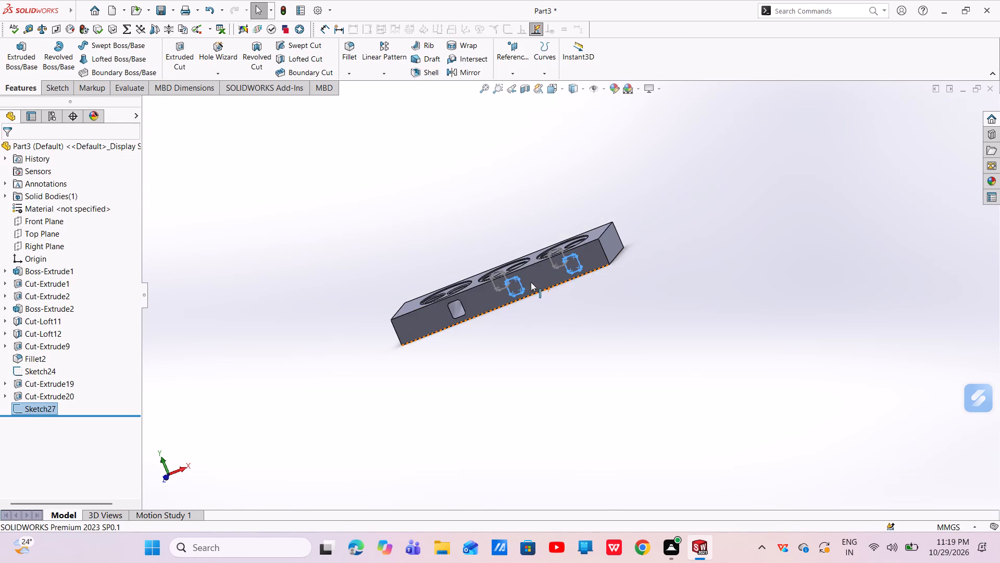
pyautogui.moveTo(531, 282); pyautogui.dragTo(768, 371, button='middle')
pyautogui.scroll(-4, 458, 275)
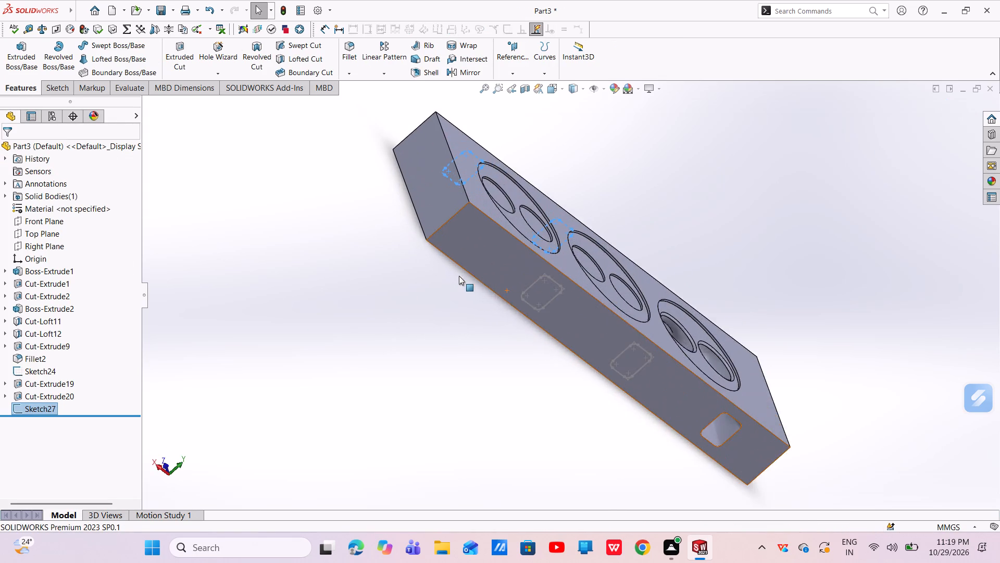
pyautogui.moveTo(505, 286); pyautogui.dragTo(453, 319, button='middle')
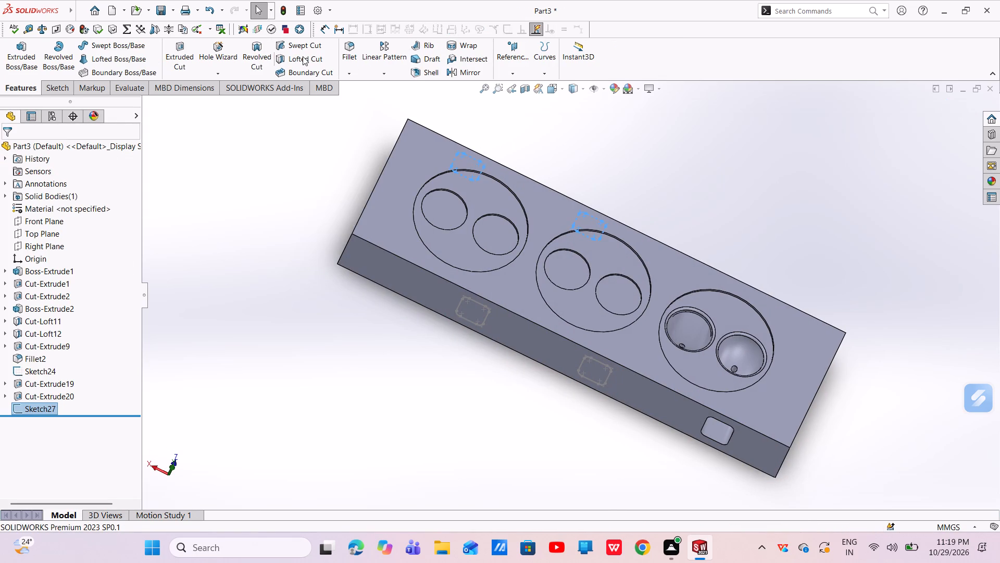
pyautogui.click(303, 56)
pyautogui.click(580, 288)
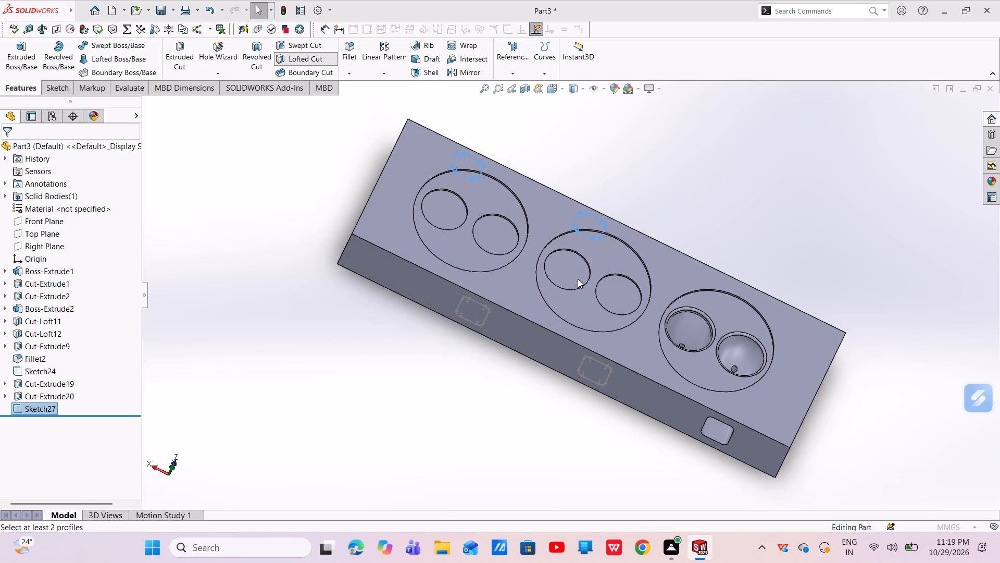
pyautogui.click(599, 362)
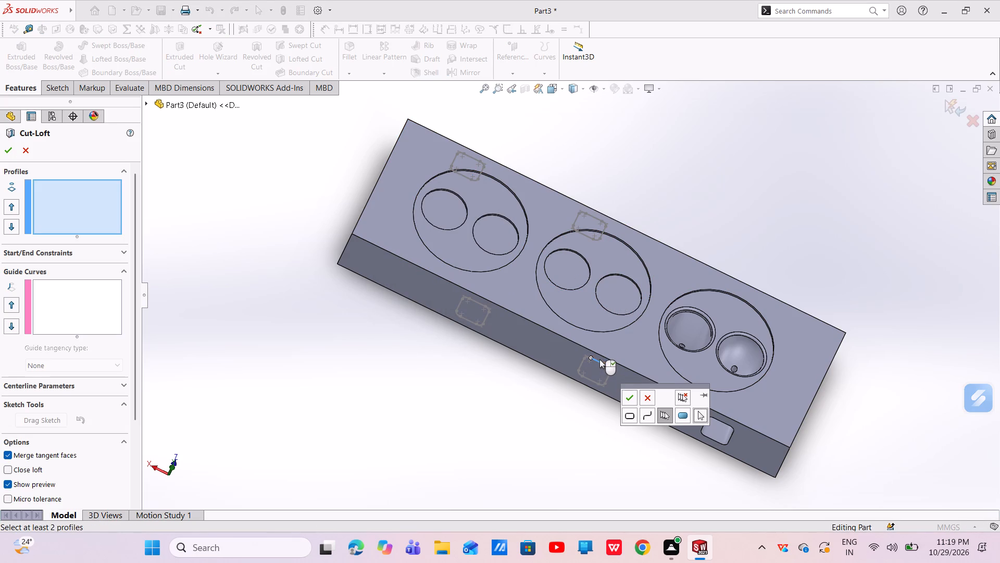
pyautogui.click(628, 411)
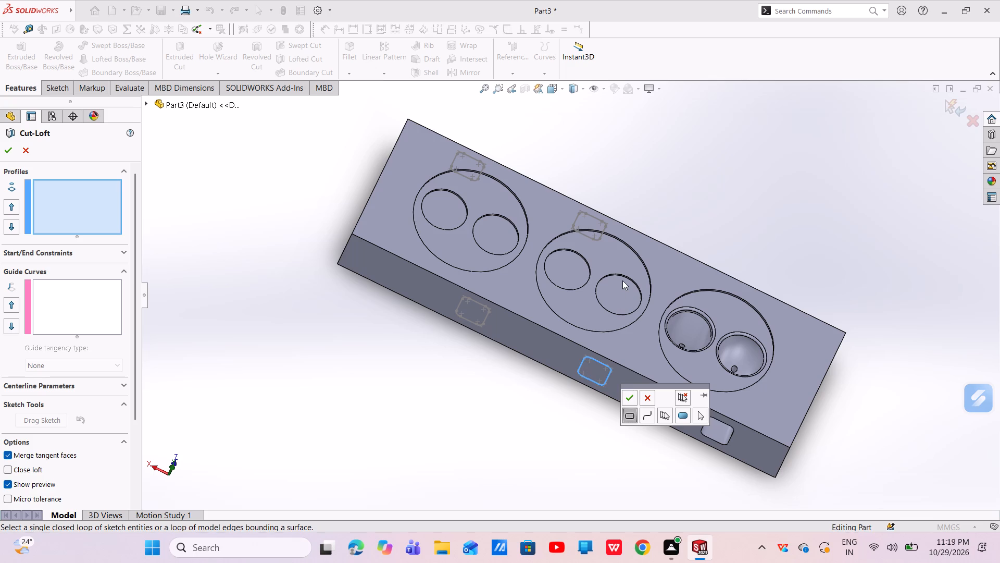
pyautogui.click(47, 199)
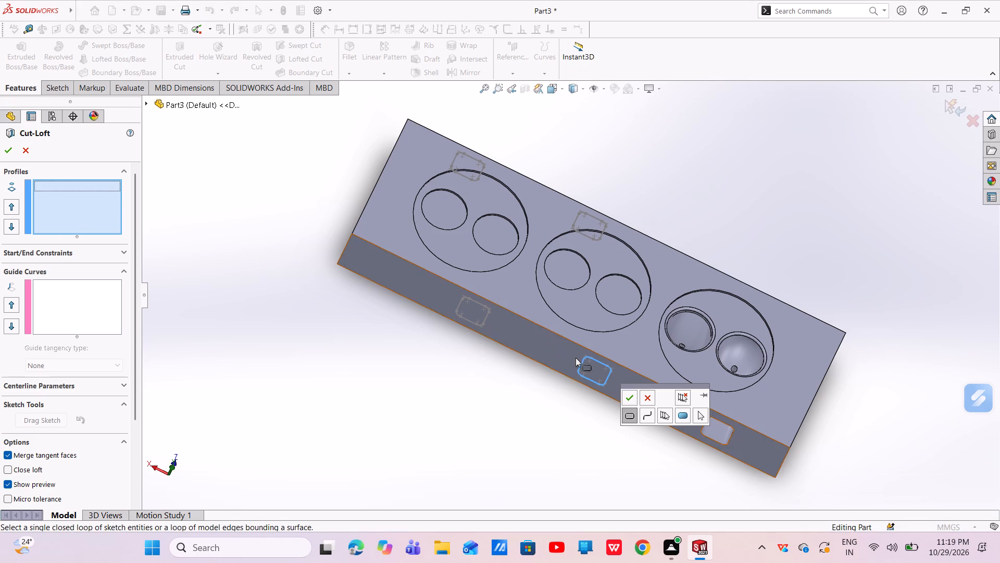
pyautogui.click(630, 397)
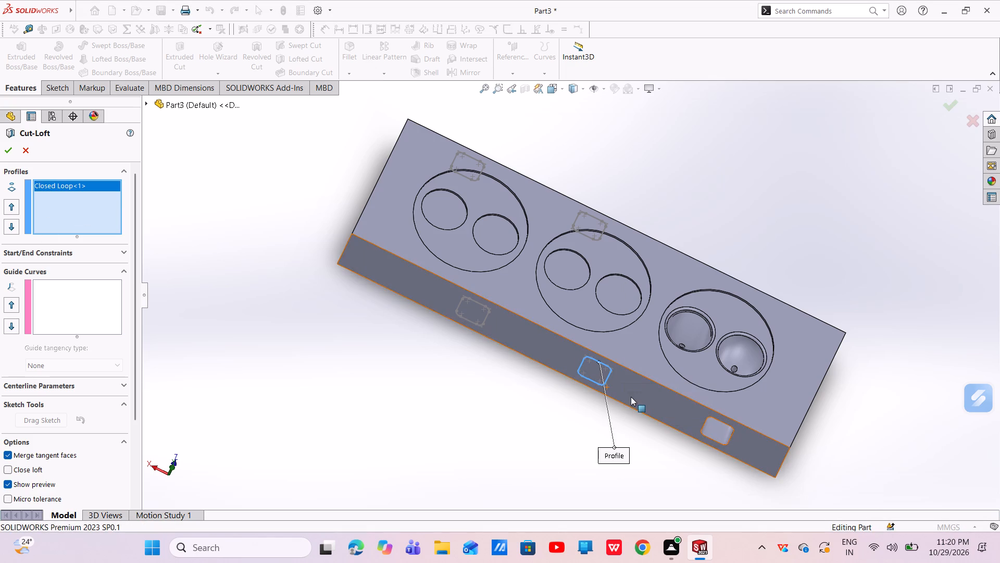
pyautogui.click(66, 200)
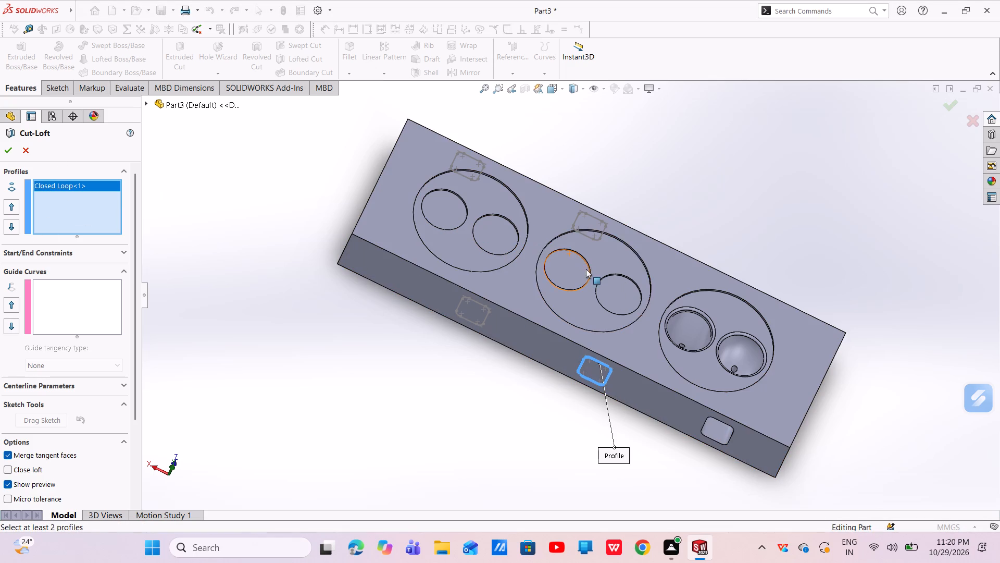
pyautogui.scroll(-5, 611, 272)
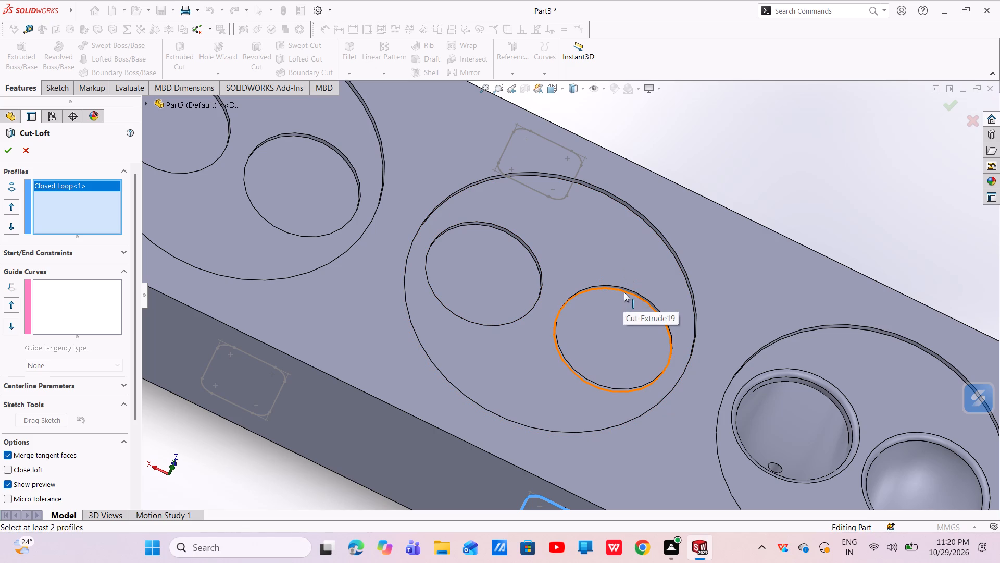
pyautogui.click(624, 292)
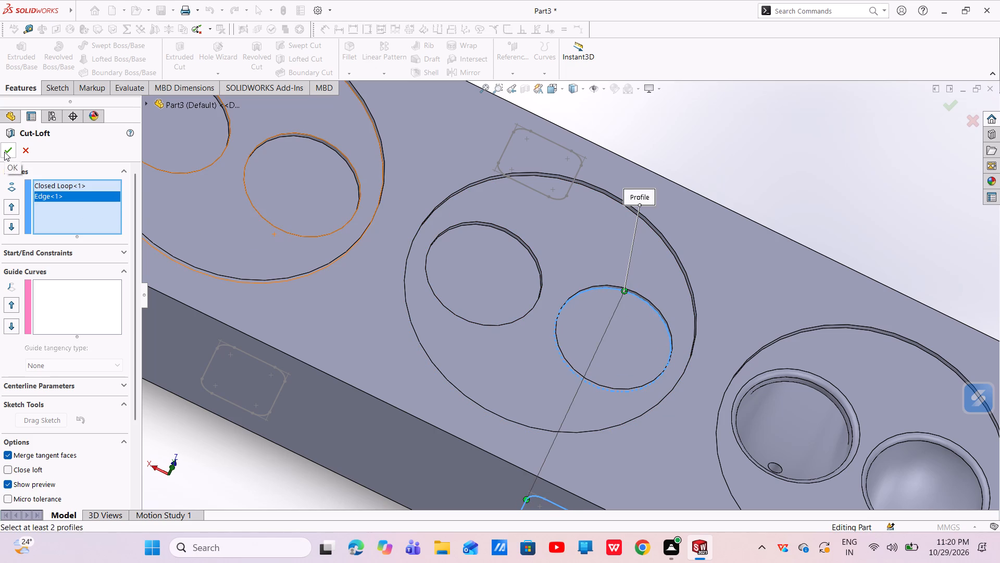
# Set both the start and end constraints of the lofted cut to Normal To Profile.
pyautogui.click(105, 254)
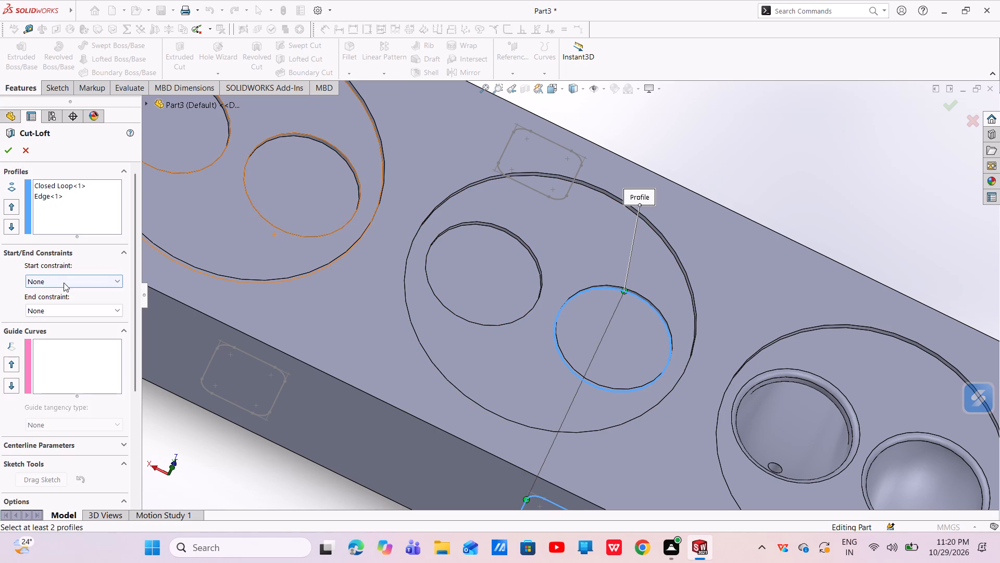
pyautogui.click(64, 283)
pyautogui.click(60, 307)
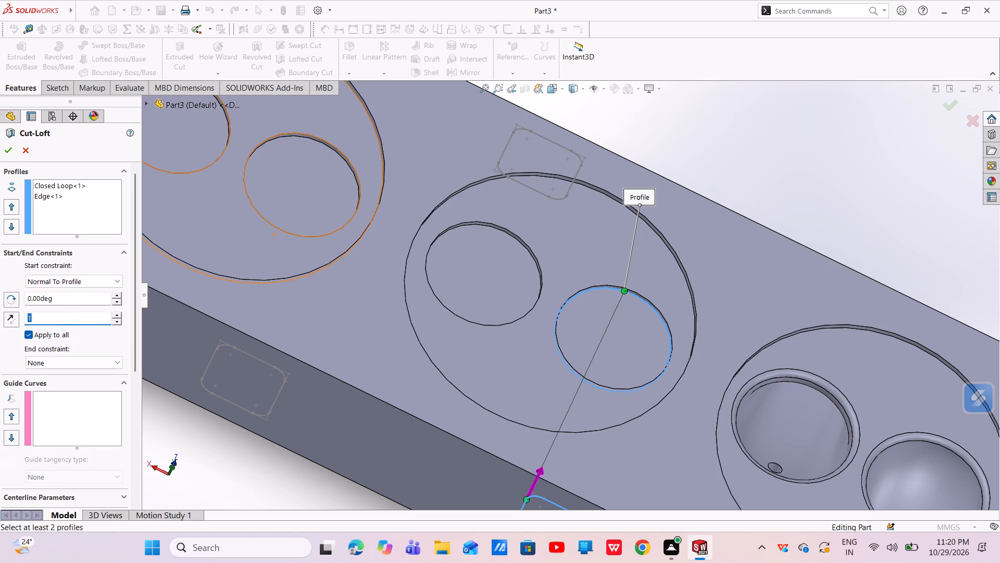
pyautogui.click(66, 356)
pyautogui.click(69, 363)
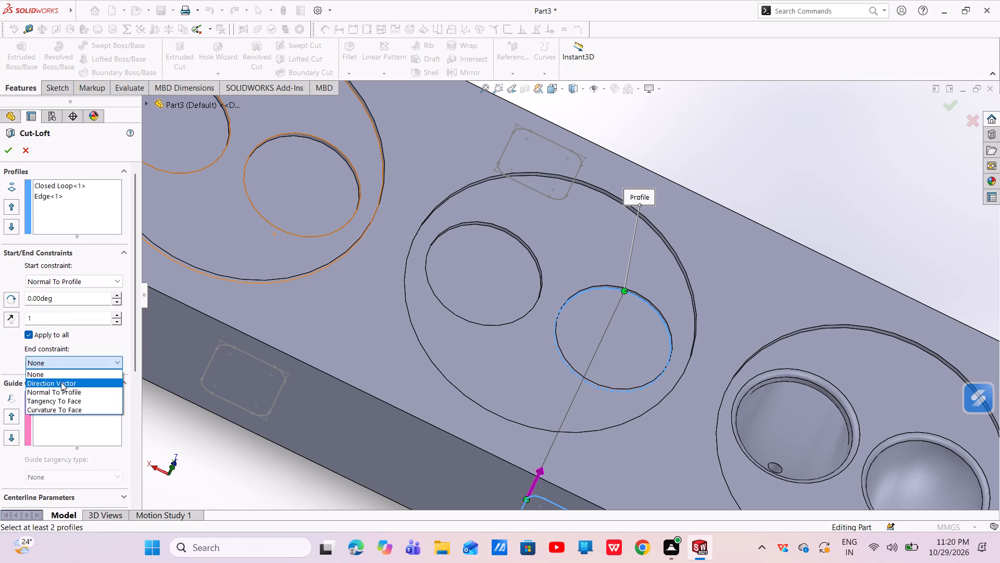
pyautogui.click(59, 395)
# Move the loft connector on the middle recess's rounded rectangle to its lower corner nearest the first recess and complete the lofted cut.
pyautogui.scroll(4, 232, 315)
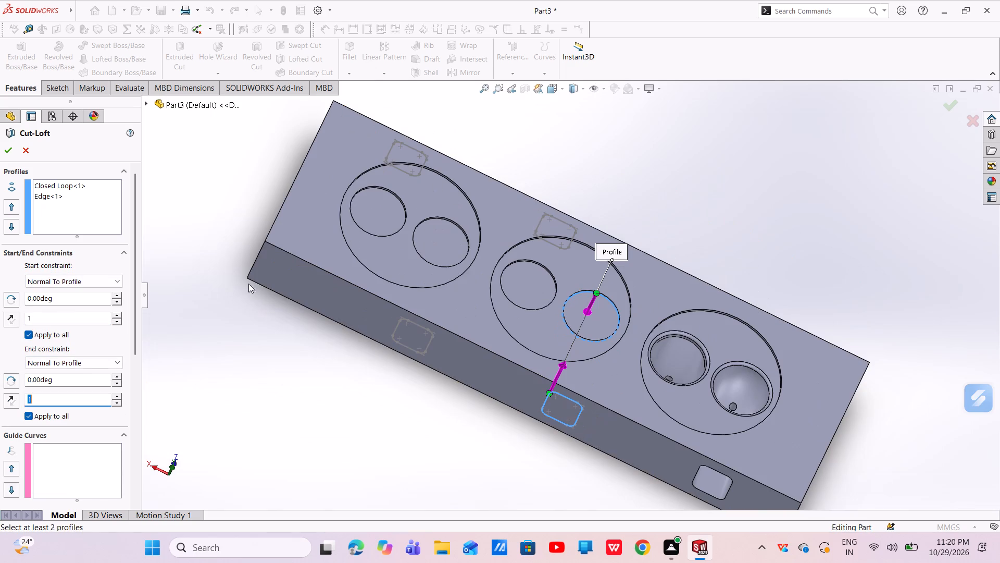
pyautogui.scroll(2, 519, 394)
pyautogui.scroll(-4, 577, 369)
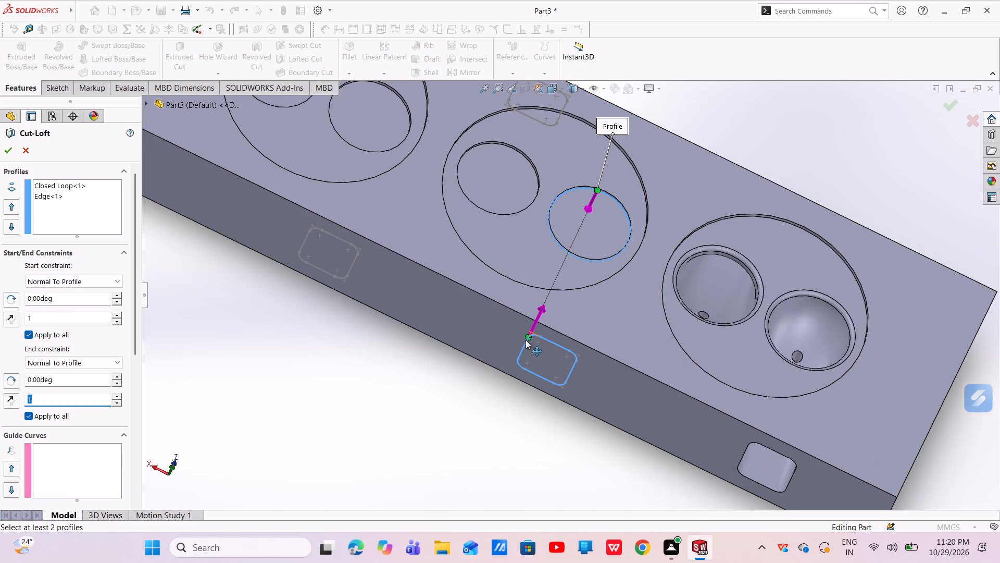
pyautogui.moveTo(527, 336); pyautogui.dragTo(546, 345)
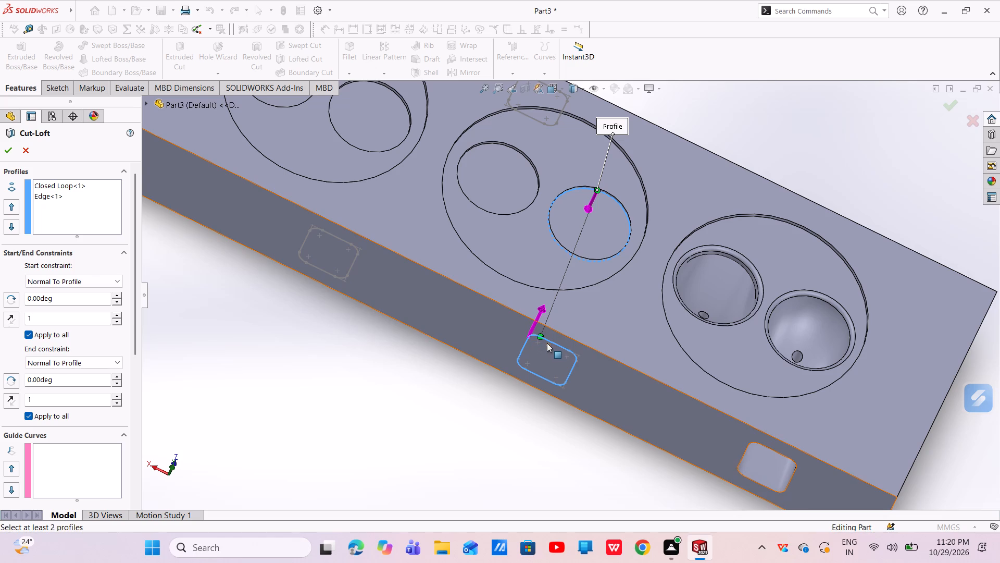
pyautogui.moveTo(538, 336); pyautogui.dragTo(562, 352)
pyautogui.moveTo(526, 338); pyautogui.dragTo(524, 345)
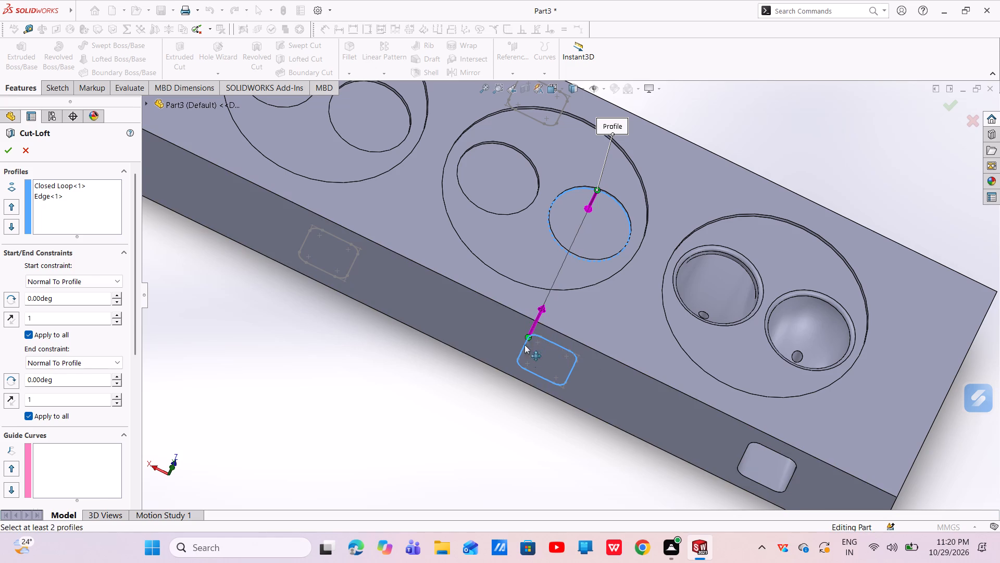
pyautogui.moveTo(524, 345); pyautogui.dragTo(523, 359)
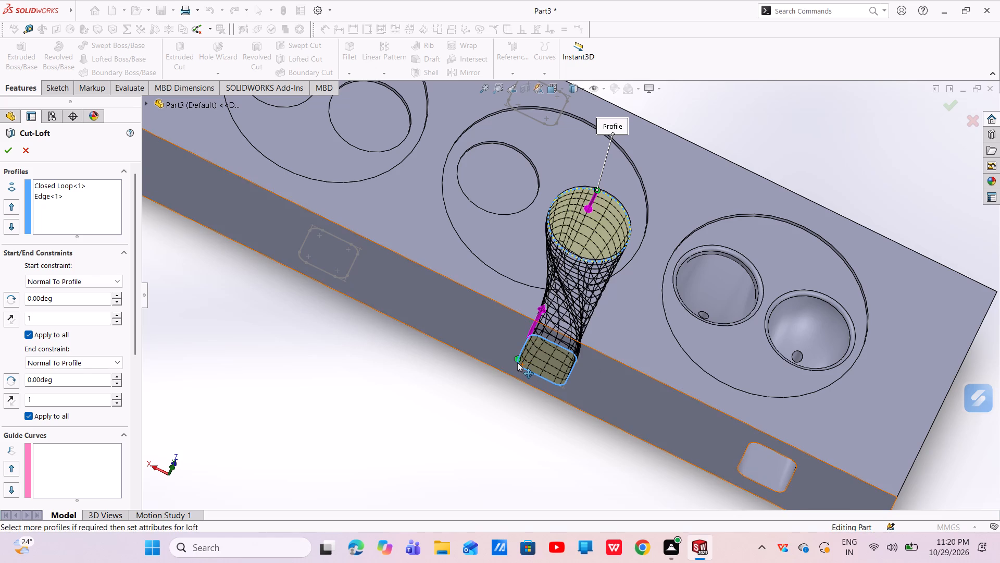
pyautogui.moveTo(517, 362); pyautogui.dragTo(529, 378)
pyautogui.scroll(-4, 556, 377)
pyautogui.moveTo(552, 368); pyautogui.dragTo(546, 346, button='middle')
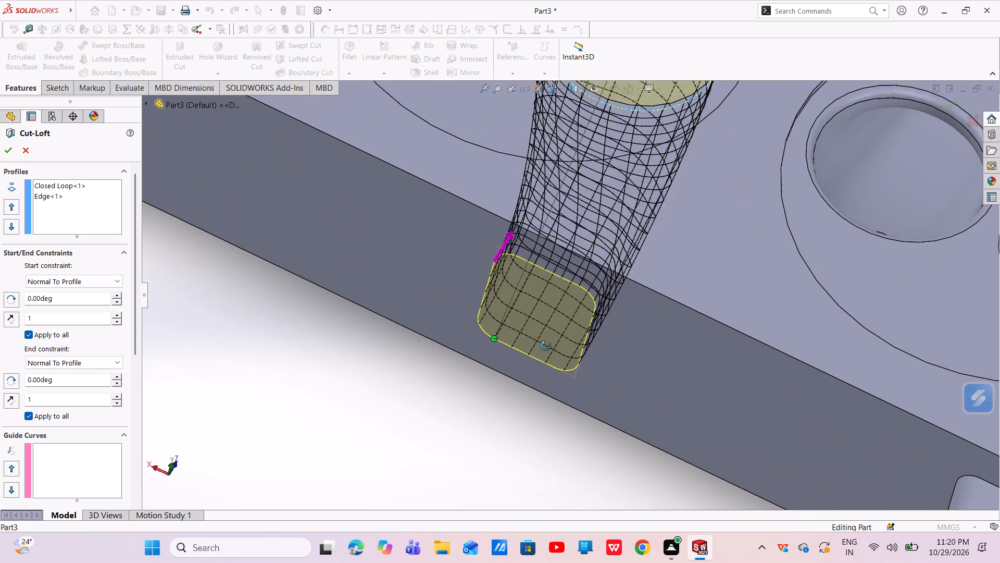
pyautogui.moveTo(546, 346); pyautogui.dragTo(578, 238, button='middle')
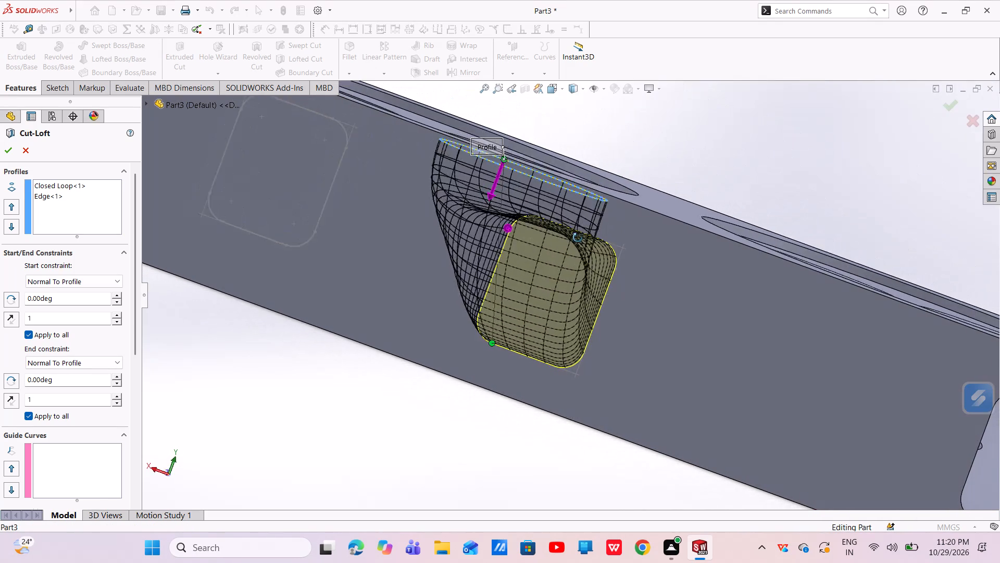
pyautogui.moveTo(578, 238); pyautogui.dragTo(564, 227, button='middle')
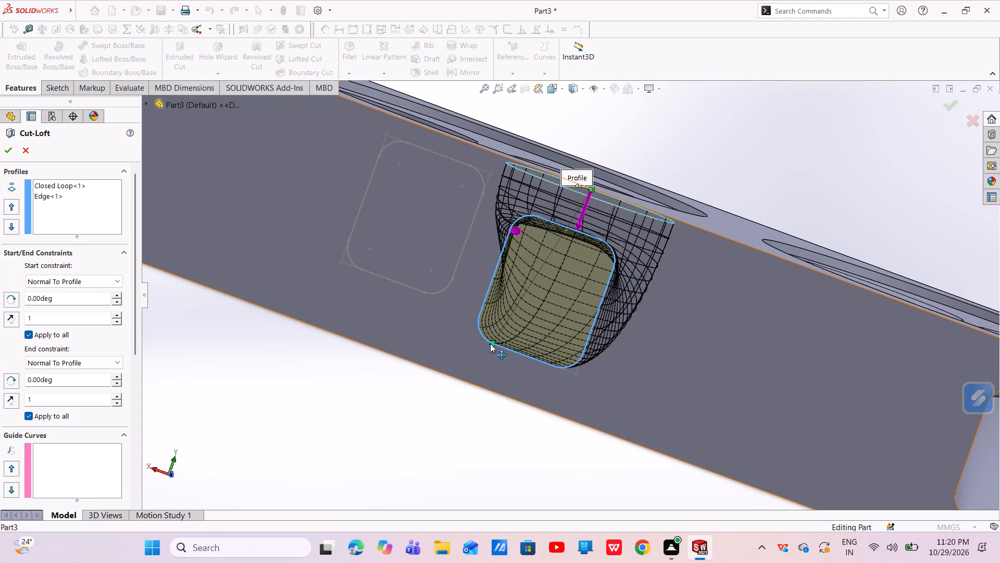
pyautogui.moveTo(490, 344); pyautogui.dragTo(515, 359)
pyautogui.scroll(1, 538, 317)
pyautogui.moveTo(538, 317); pyautogui.dragTo(522, 360, button='middle')
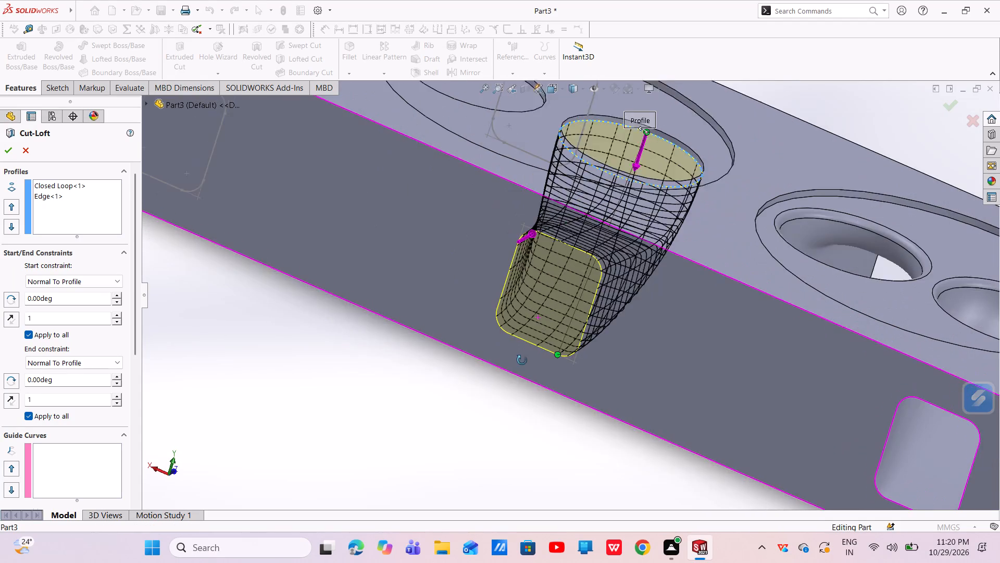
pyautogui.moveTo(522, 360); pyautogui.dragTo(519, 364, button='middle')
pyautogui.scroll(3, 531, 321)
pyautogui.moveTo(535, 328); pyautogui.dragTo(483, 394, button='middle')
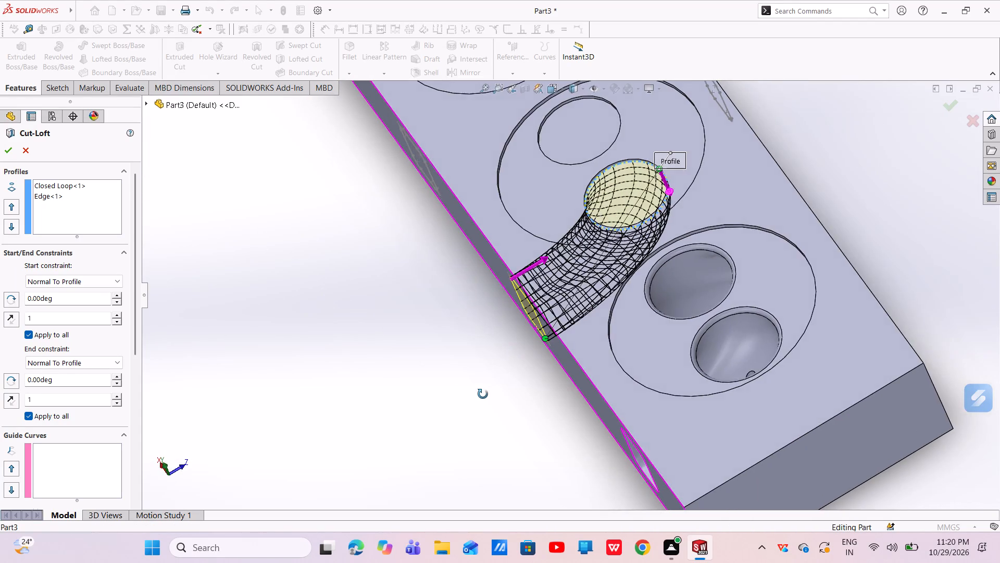
pyautogui.moveTo(483, 394); pyautogui.dragTo(529, 357, button='middle')
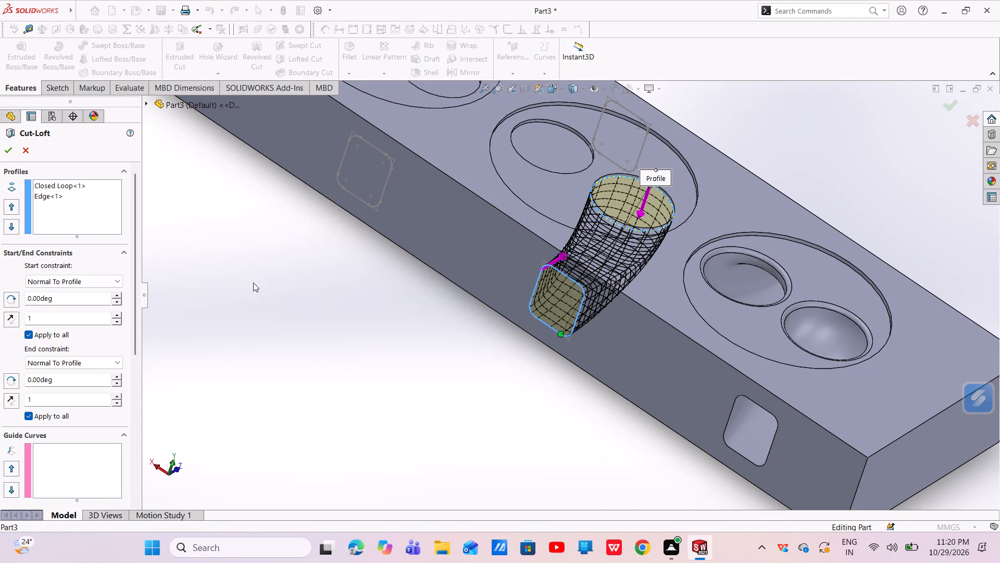
pyautogui.click(4, 155)
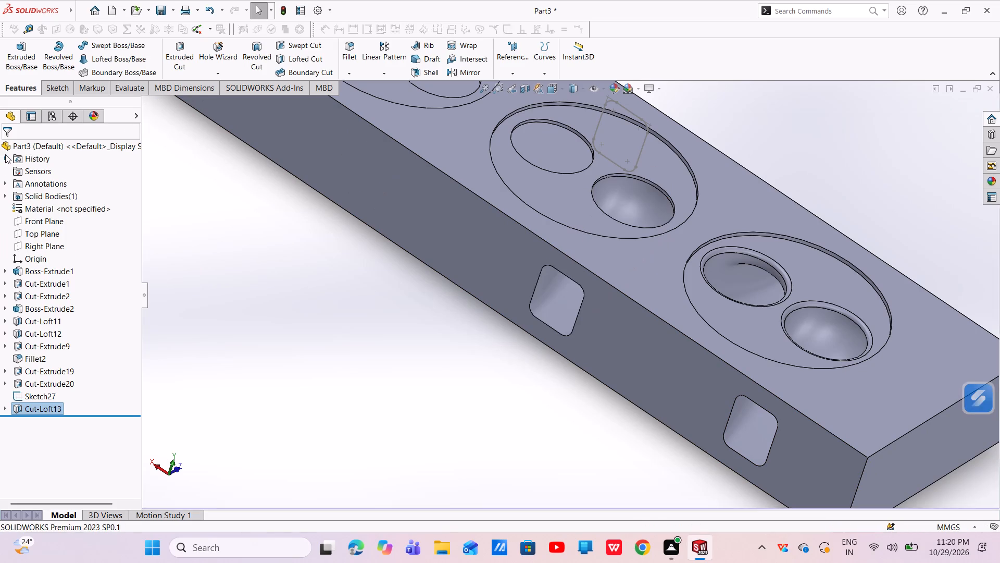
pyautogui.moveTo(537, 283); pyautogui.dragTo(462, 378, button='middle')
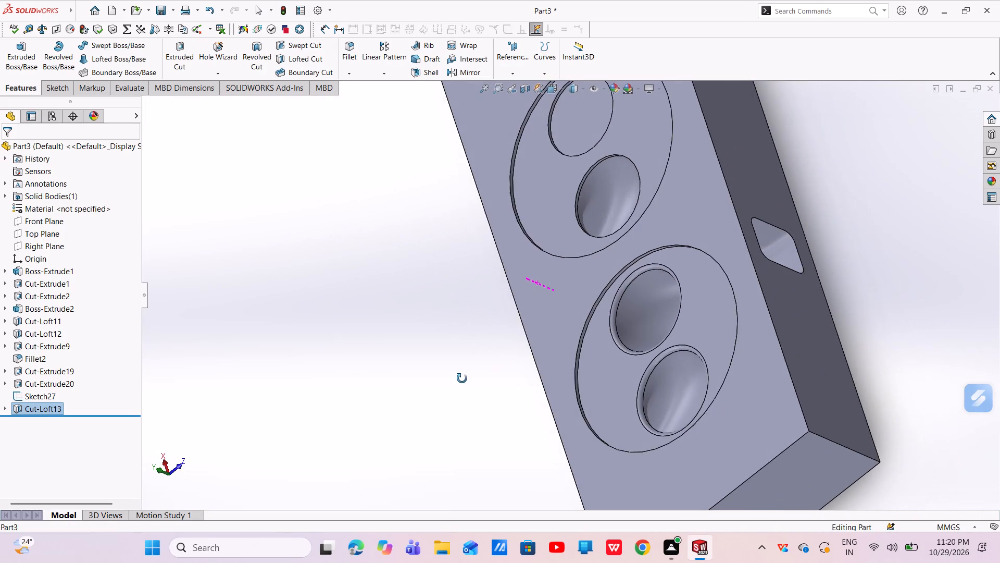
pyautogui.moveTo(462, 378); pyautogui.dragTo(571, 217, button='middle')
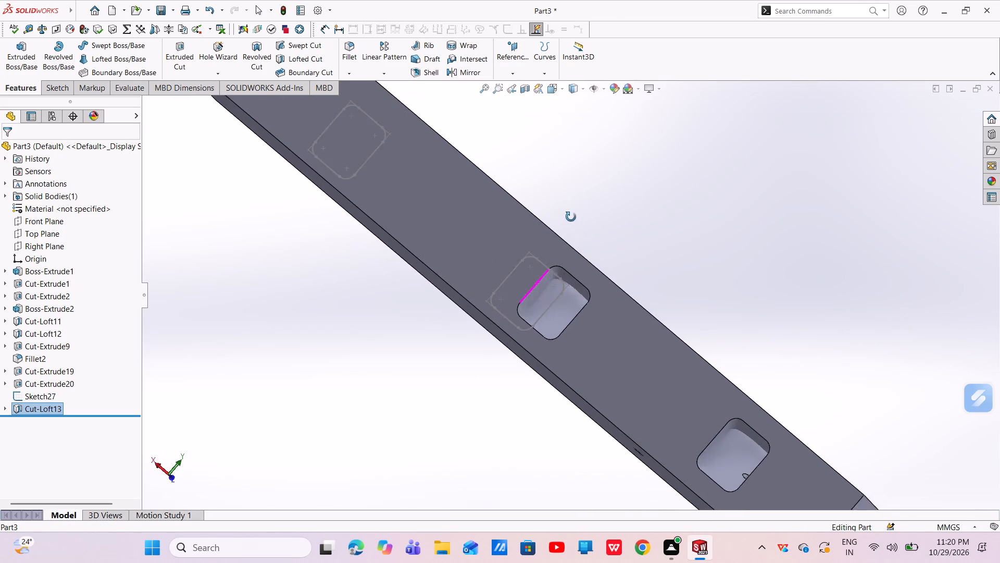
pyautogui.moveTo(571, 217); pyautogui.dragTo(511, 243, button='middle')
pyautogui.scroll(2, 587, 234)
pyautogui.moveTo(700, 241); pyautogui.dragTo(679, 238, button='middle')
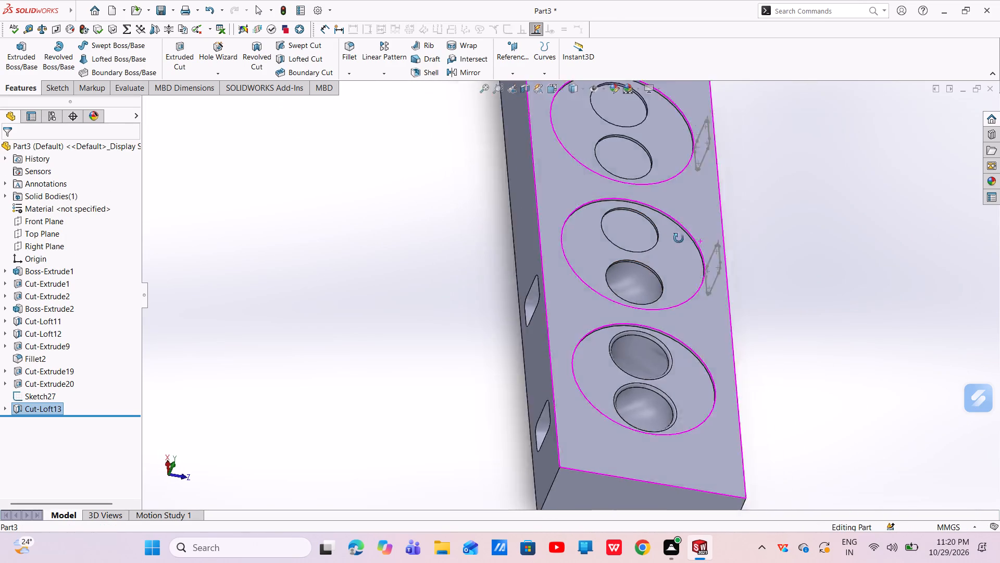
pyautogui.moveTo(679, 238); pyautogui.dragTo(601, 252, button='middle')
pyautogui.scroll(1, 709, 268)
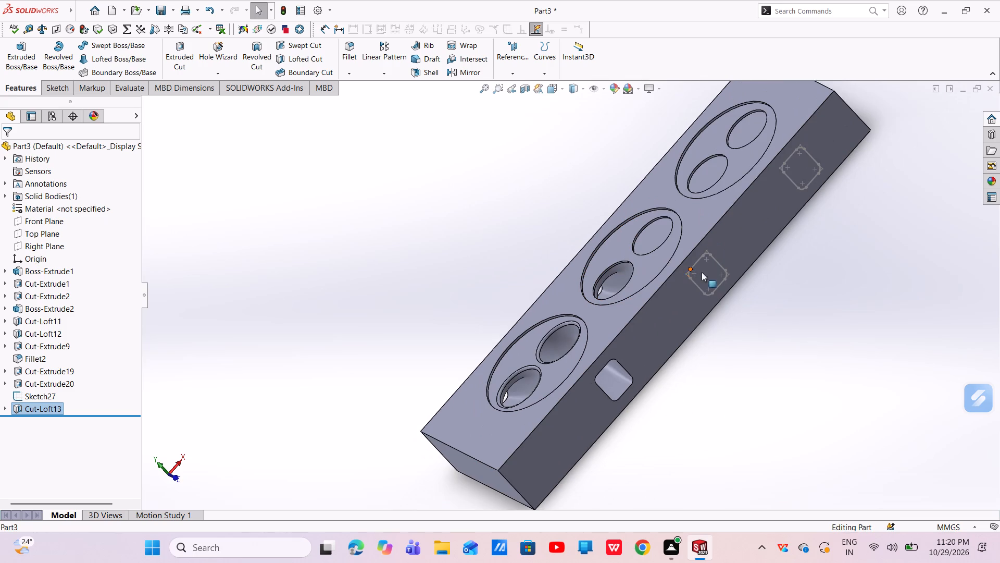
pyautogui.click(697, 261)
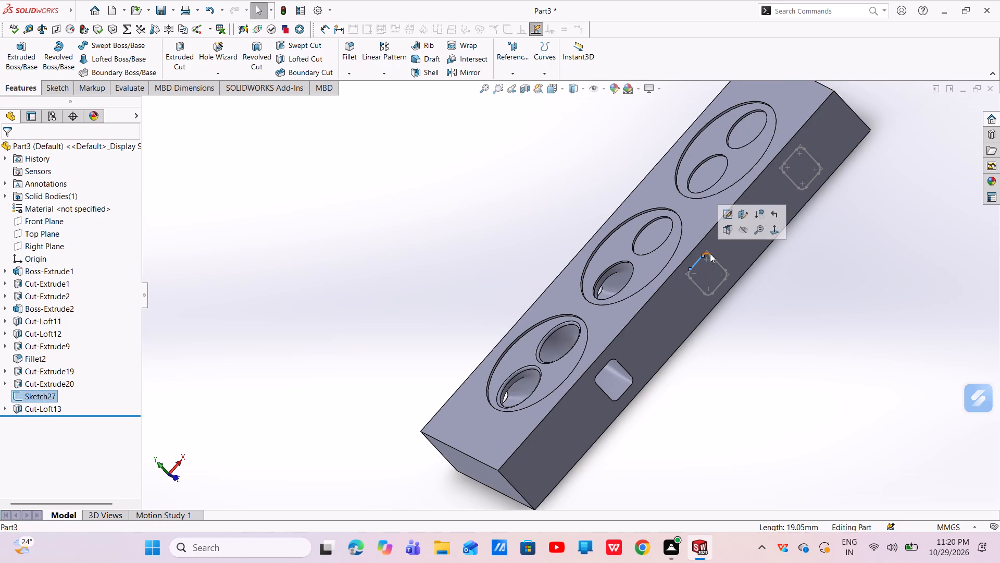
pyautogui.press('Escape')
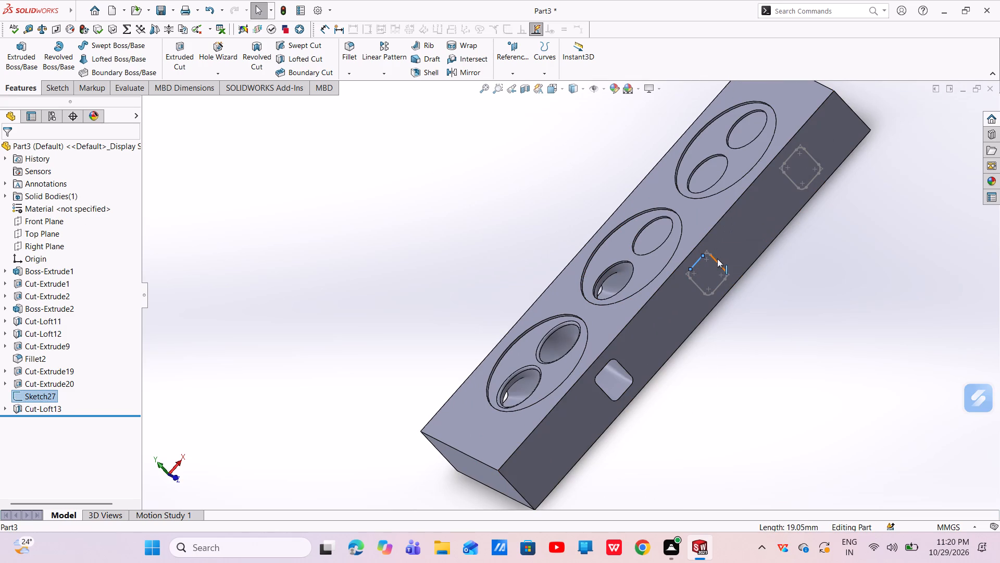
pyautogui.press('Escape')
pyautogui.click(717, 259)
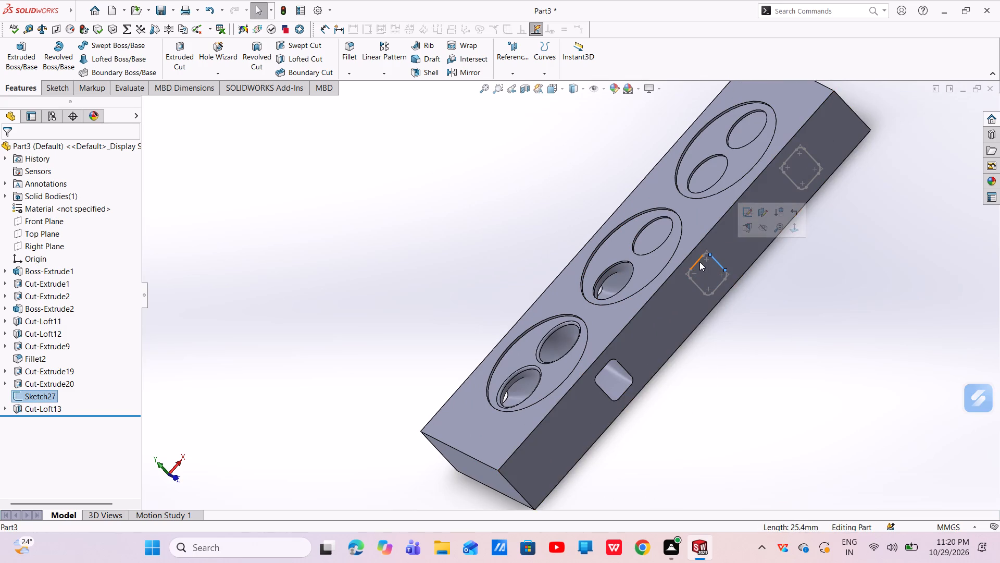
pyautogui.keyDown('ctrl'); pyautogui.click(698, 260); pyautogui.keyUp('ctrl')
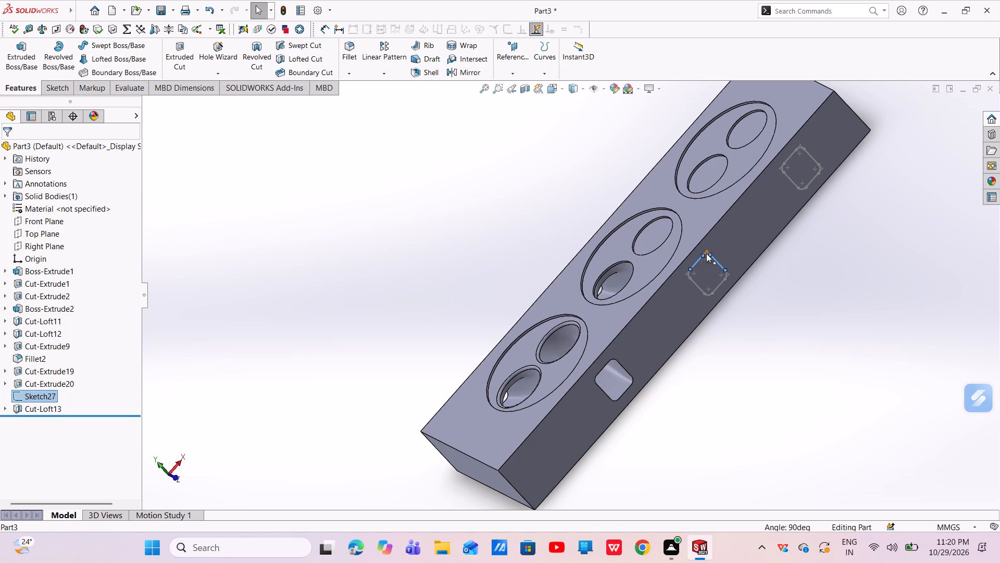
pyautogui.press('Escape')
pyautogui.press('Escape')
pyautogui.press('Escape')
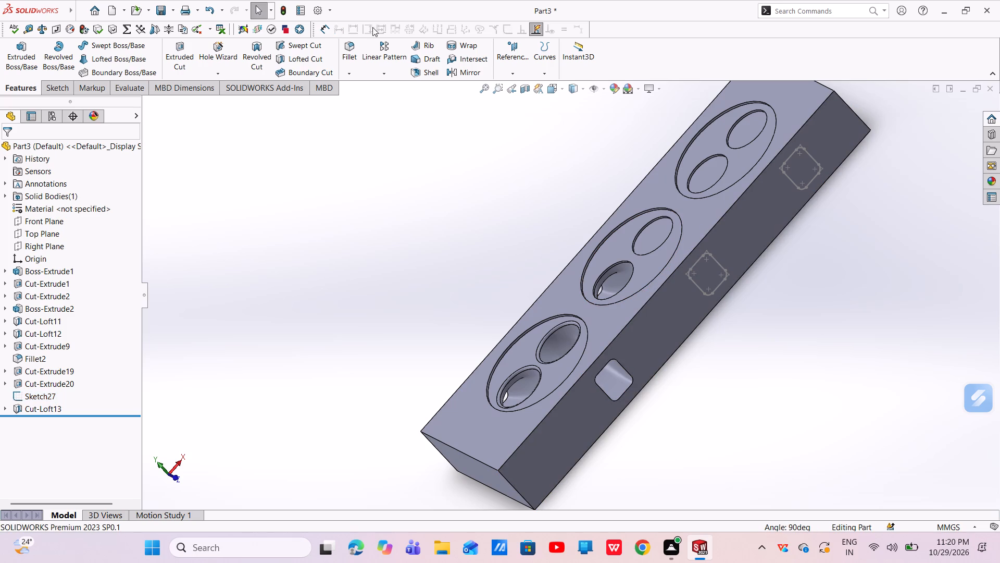
# Start a lofted cut from the middle recess's remaining rounded rectangle to the circular edge farthest from the first recess.
pyautogui.click(300, 57)
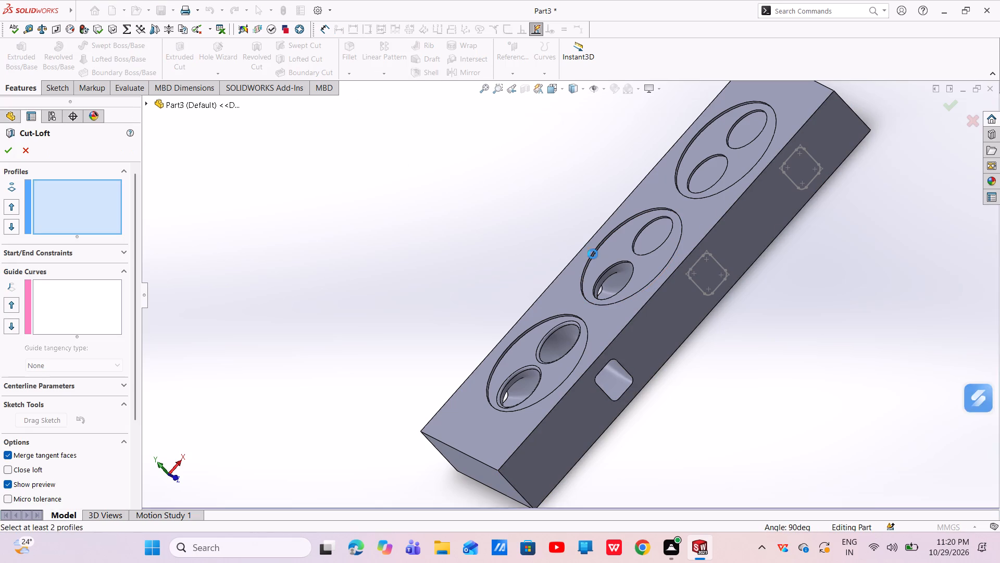
pyautogui.click(701, 261)
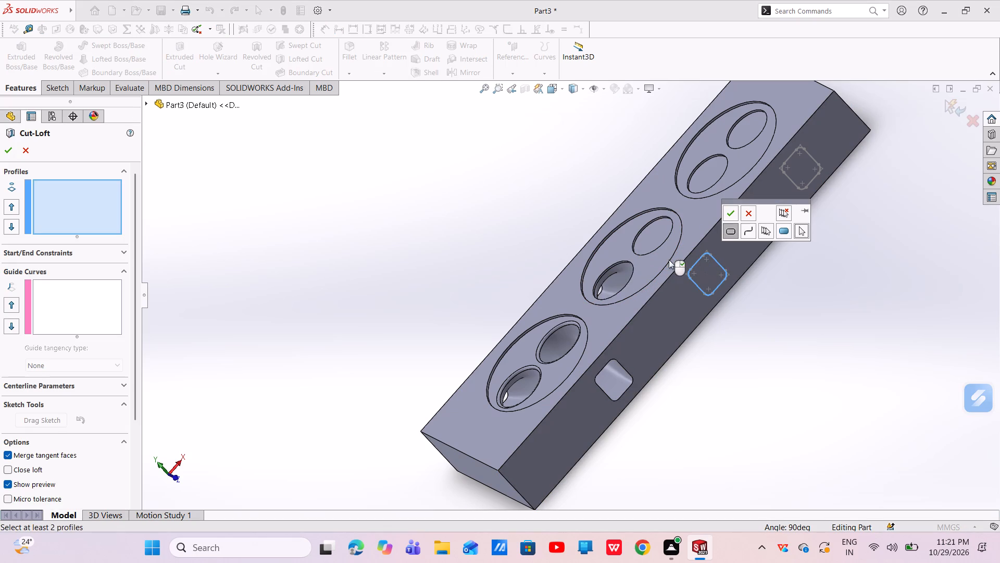
pyautogui.click(727, 212)
pyautogui.scroll(-5, 651, 230)
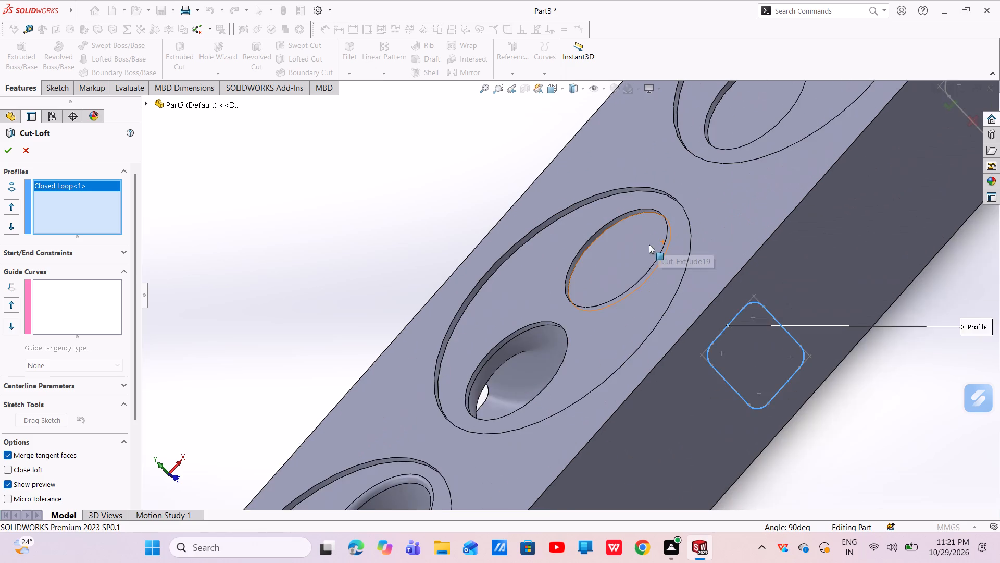
pyautogui.scroll(-3, 605, 234)
pyautogui.click(593, 246)
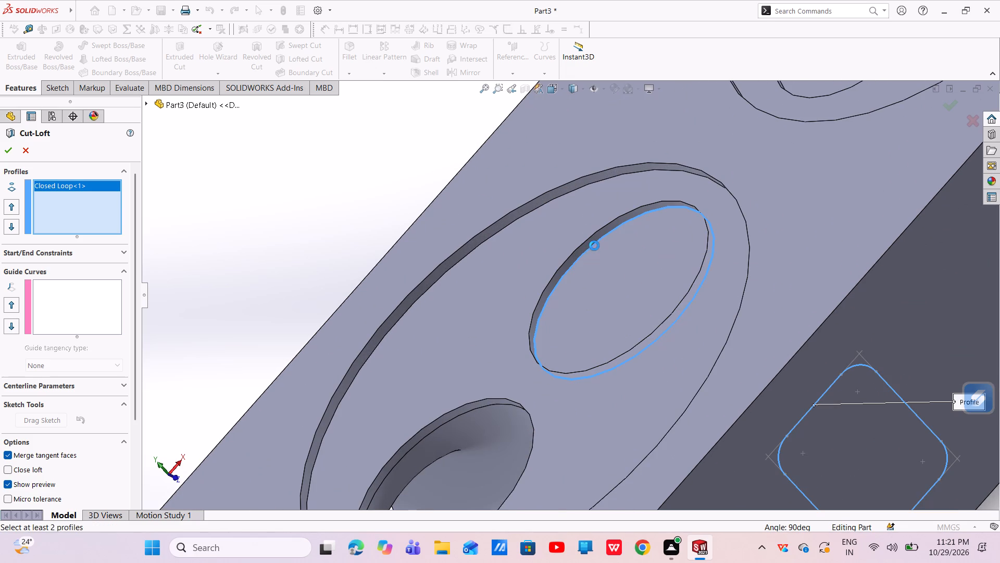
pyautogui.scroll(1, 609, 255)
pyautogui.scroll(3, 817, 371)
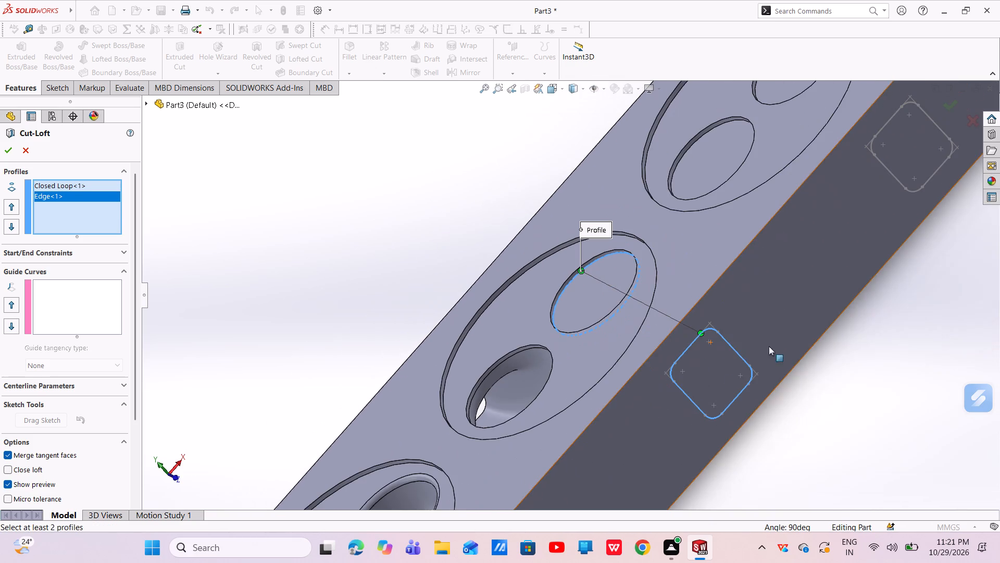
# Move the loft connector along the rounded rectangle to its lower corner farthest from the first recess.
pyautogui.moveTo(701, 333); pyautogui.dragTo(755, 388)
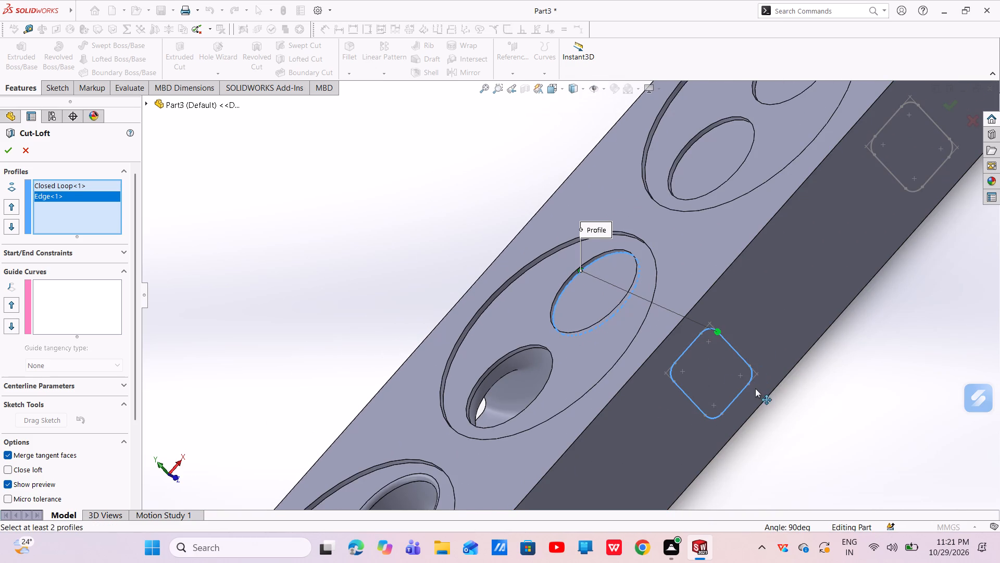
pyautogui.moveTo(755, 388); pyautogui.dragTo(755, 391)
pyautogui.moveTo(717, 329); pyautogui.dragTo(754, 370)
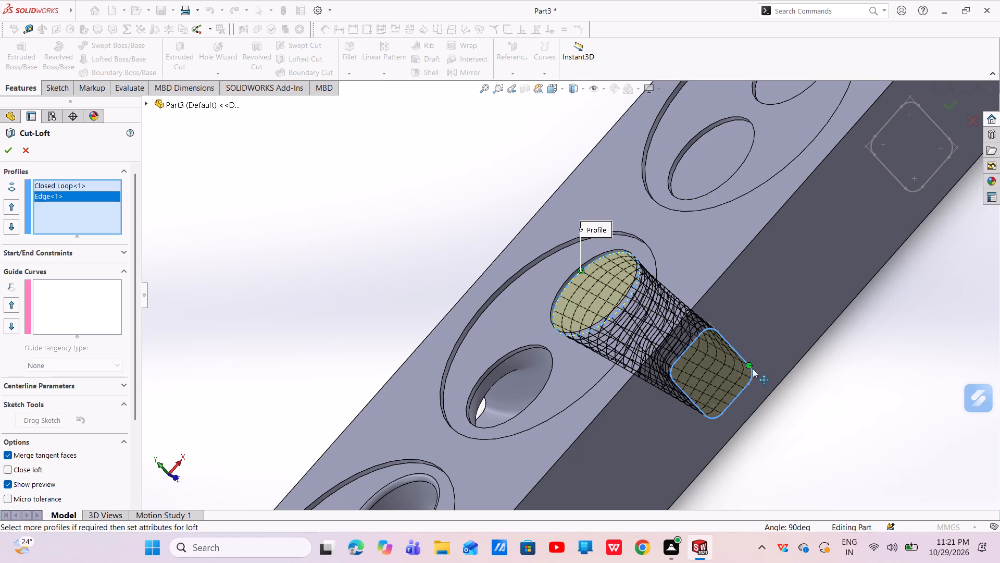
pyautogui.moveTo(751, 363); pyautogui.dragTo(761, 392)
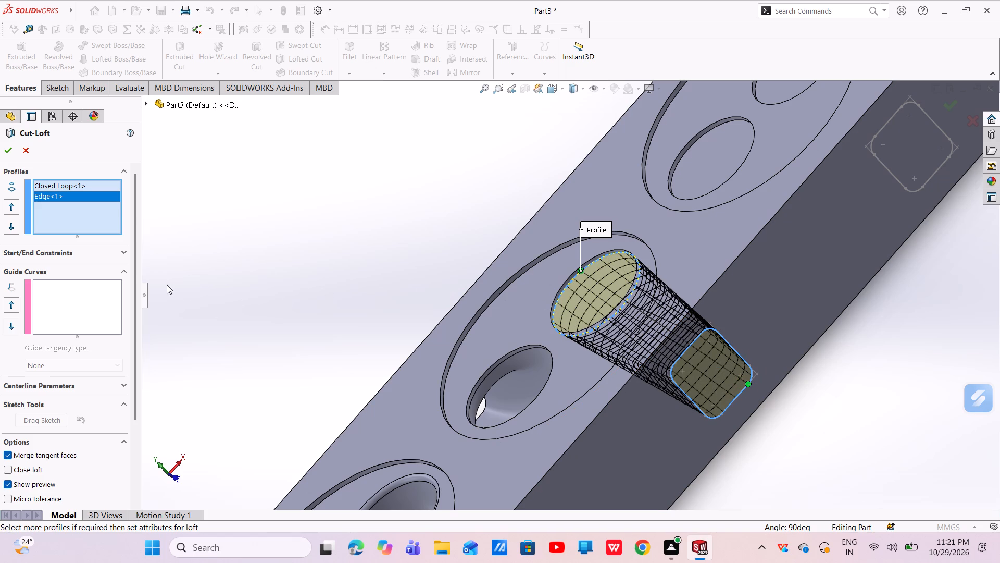
# Set both the start and end constraints of the lofted cut to Normal To Profile.
pyautogui.click(125, 252)
pyautogui.click(94, 278)
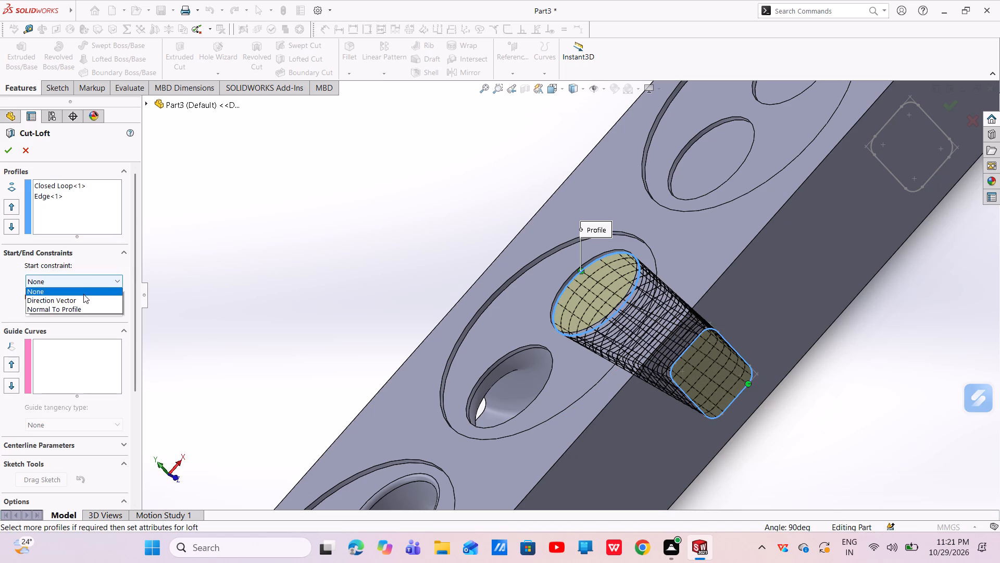
pyautogui.click(80, 310)
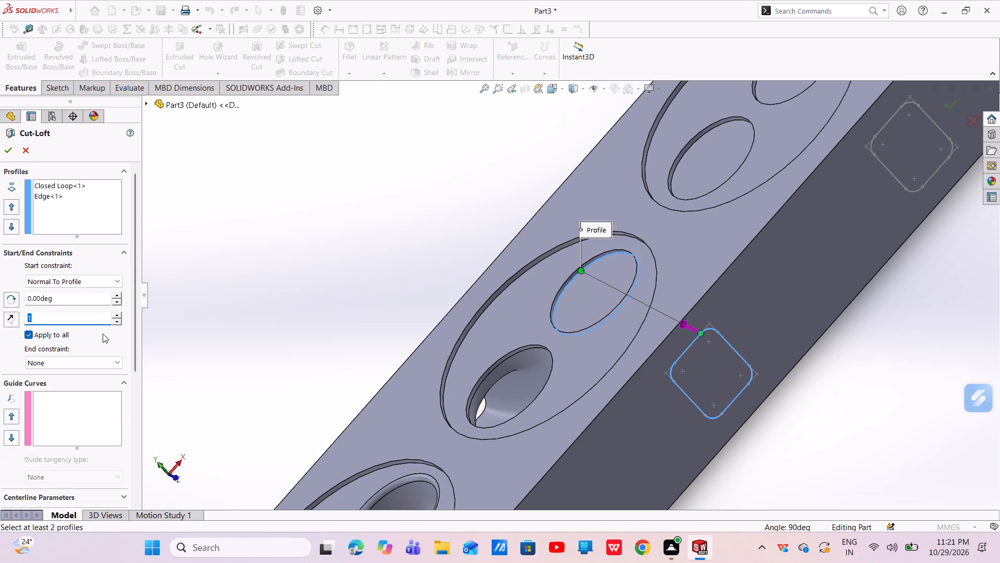
pyautogui.click(116, 359)
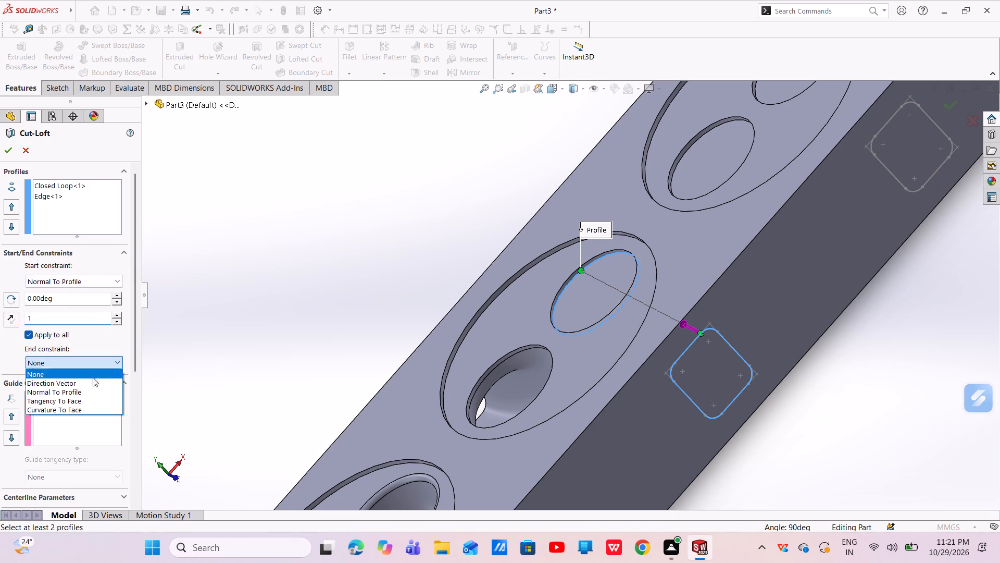
pyautogui.click(81, 389)
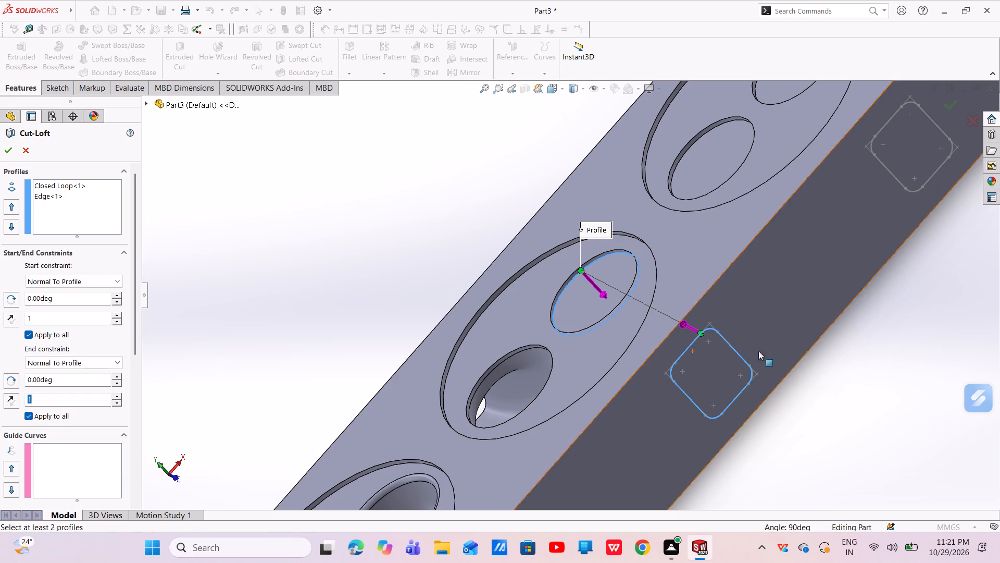
# Reposition the loft connector on the rounded rectangle to its lower corner farthest from the first recess.
pyautogui.moveTo(701, 331); pyautogui.dragTo(733, 337)
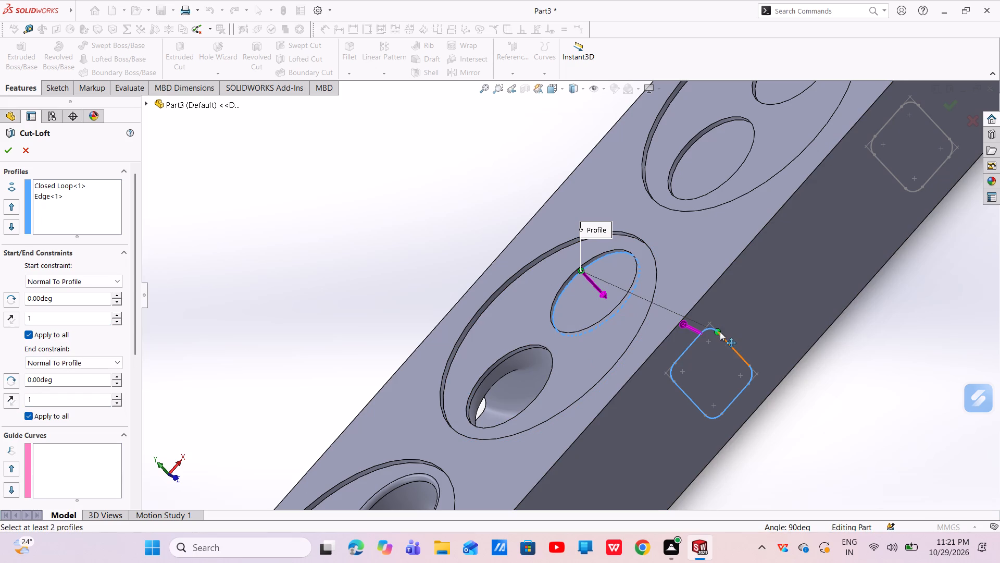
pyautogui.moveTo(719, 331); pyautogui.dragTo(753, 360)
pyautogui.moveTo(751, 363); pyautogui.dragTo(765, 378)
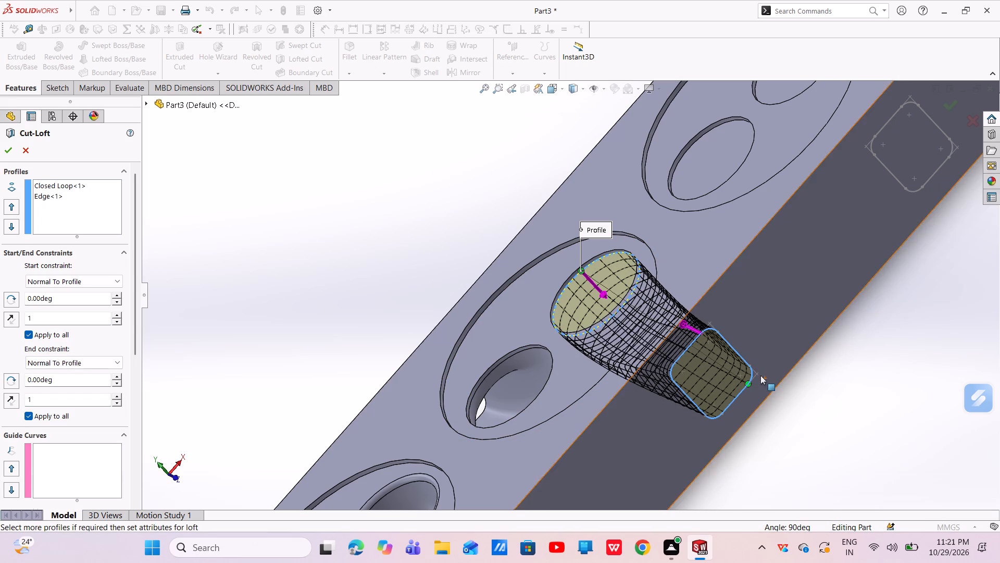
# Complete the lofted cut from the middle recess's remaining rounded rectangle to its circular edge.
pyautogui.scroll(-3, 754, 384)
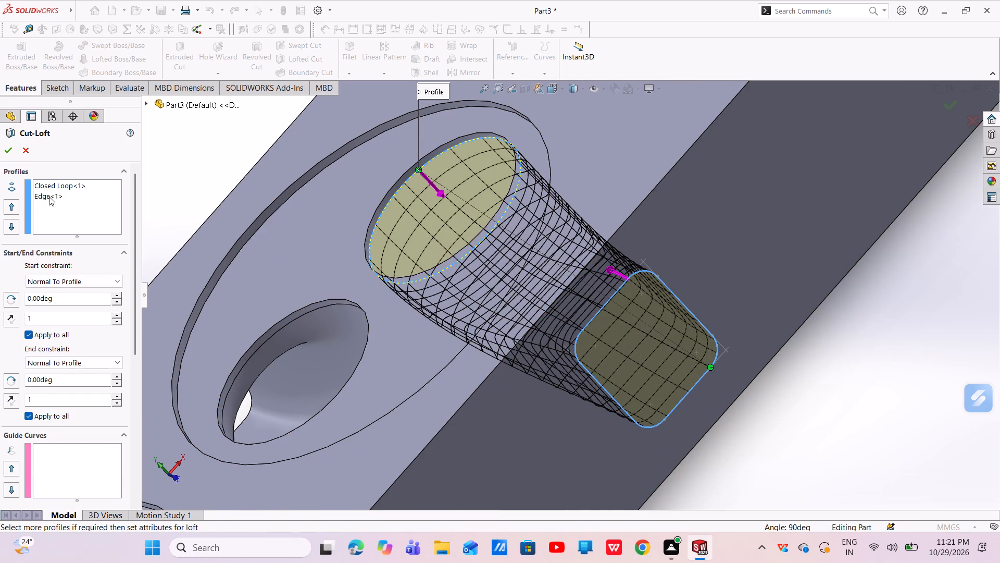
pyautogui.click(7, 154)
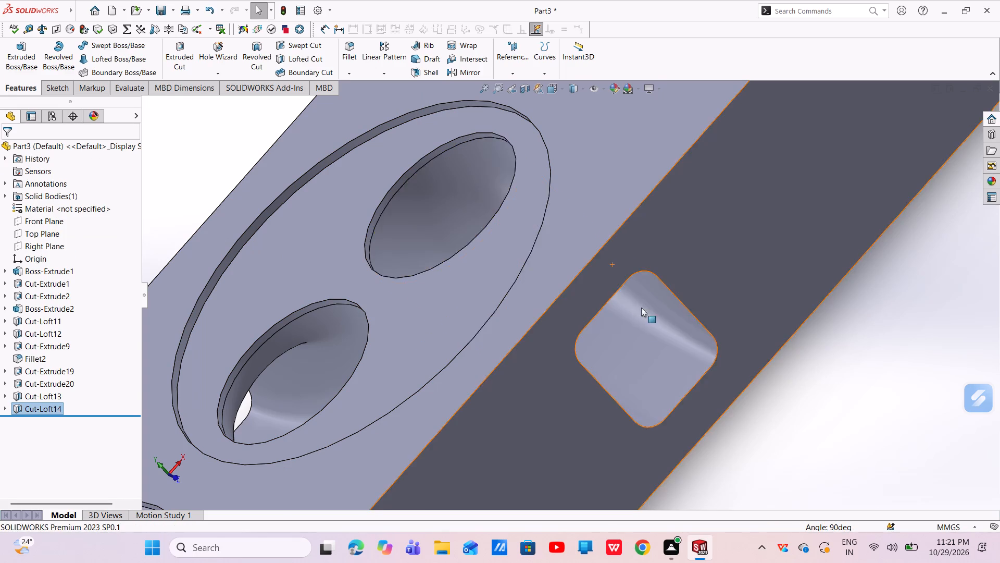
# Examine the lofted openings on the block's top face and both long sides.
pyautogui.scroll(3, 644, 325)
pyautogui.moveTo(653, 317); pyautogui.dragTo(662, 324, button='middle')
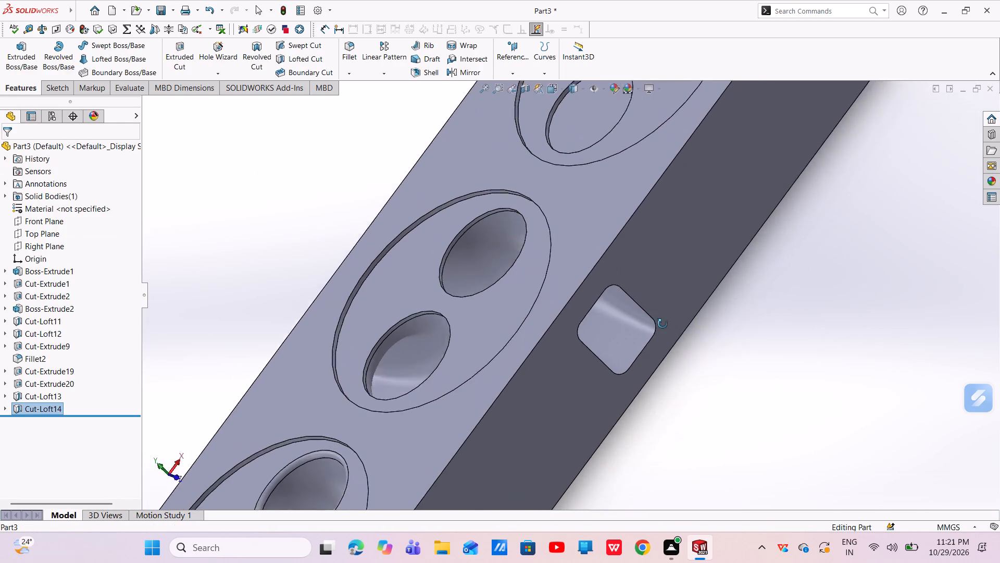
pyautogui.moveTo(662, 324); pyautogui.dragTo(708, 341, button='middle')
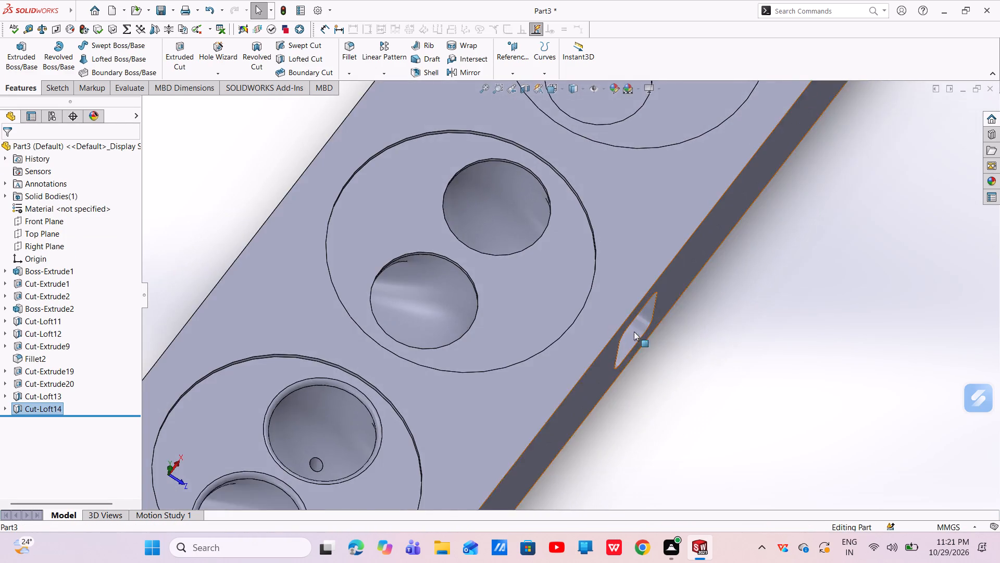
pyautogui.scroll(4, 610, 329)
pyautogui.moveTo(649, 312); pyautogui.dragTo(557, 232, button='middle')
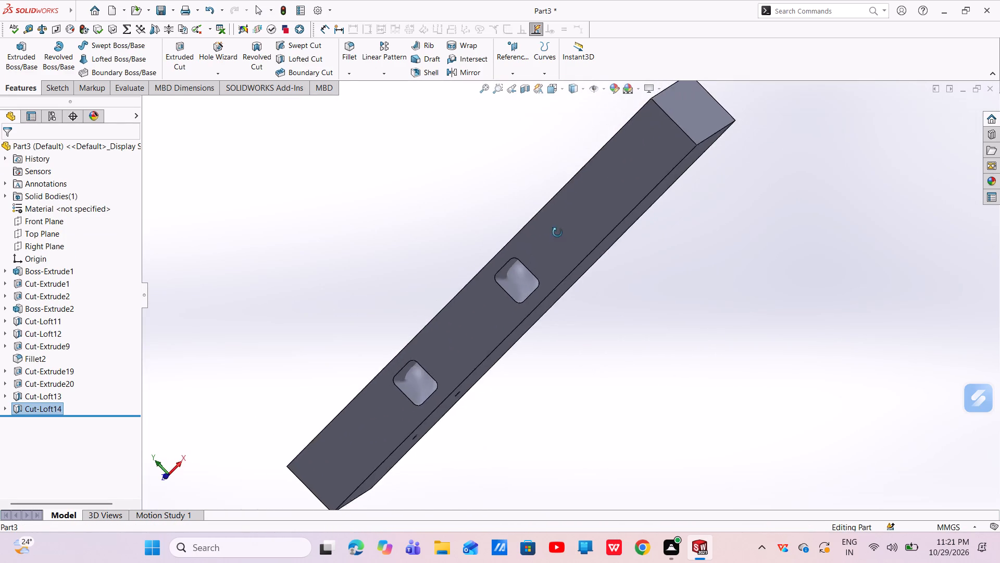
pyautogui.moveTo(557, 232); pyautogui.dragTo(576, 236, button='middle')
pyautogui.scroll(-5, 553, 271)
pyautogui.moveTo(528, 300); pyautogui.dragTo(597, 392, button='middle')
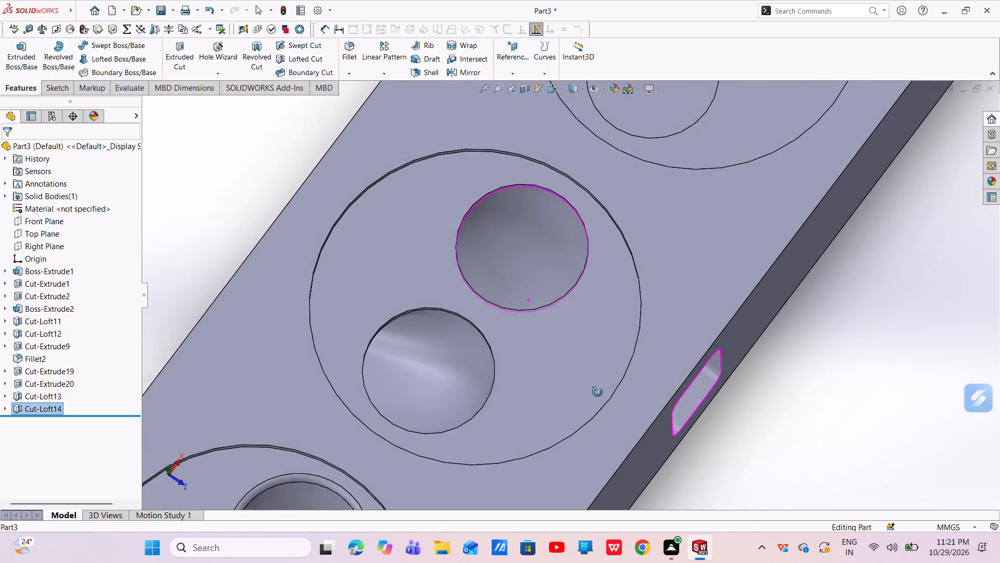
pyautogui.moveTo(597, 392); pyautogui.dragTo(599, 394, button='middle')
pyautogui.scroll(1, 587, 381)
pyautogui.scroll(3, 544, 305)
pyautogui.moveTo(539, 299); pyautogui.dragTo(687, 217, button='middle')
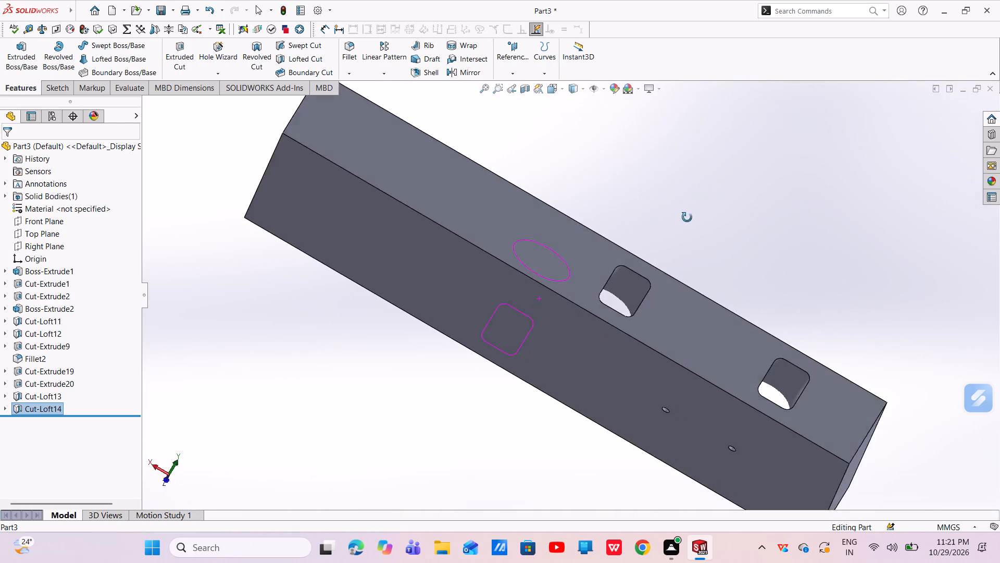
pyautogui.moveTo(687, 217); pyautogui.dragTo(644, 366, button='middle')
pyautogui.scroll(1, 637, 363)
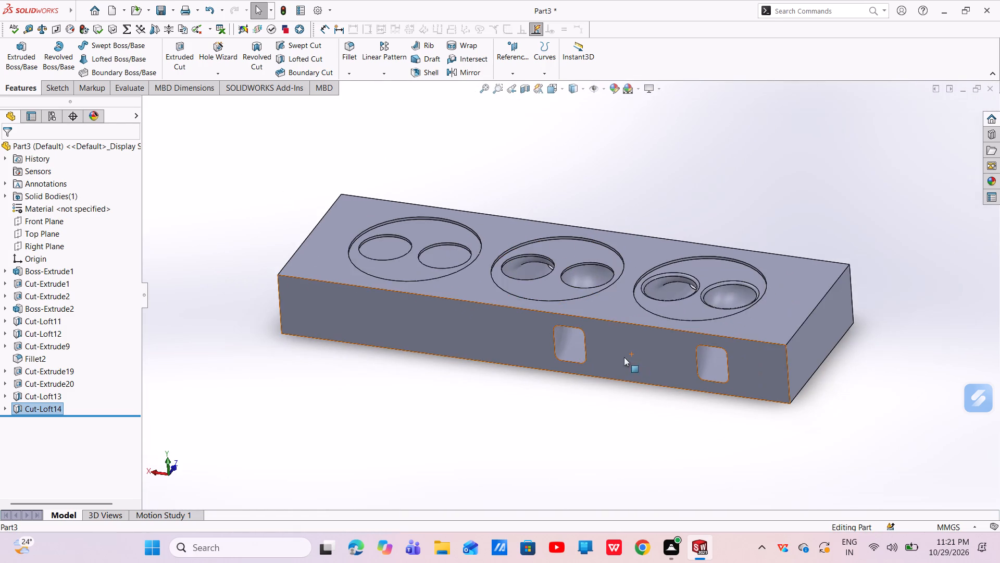
pyautogui.scroll(3, 583, 337)
pyautogui.scroll(-3, 565, 324)
pyautogui.moveTo(551, 314); pyautogui.dragTo(696, 299, button='middle')
pyautogui.scroll(-1, 576, 281)
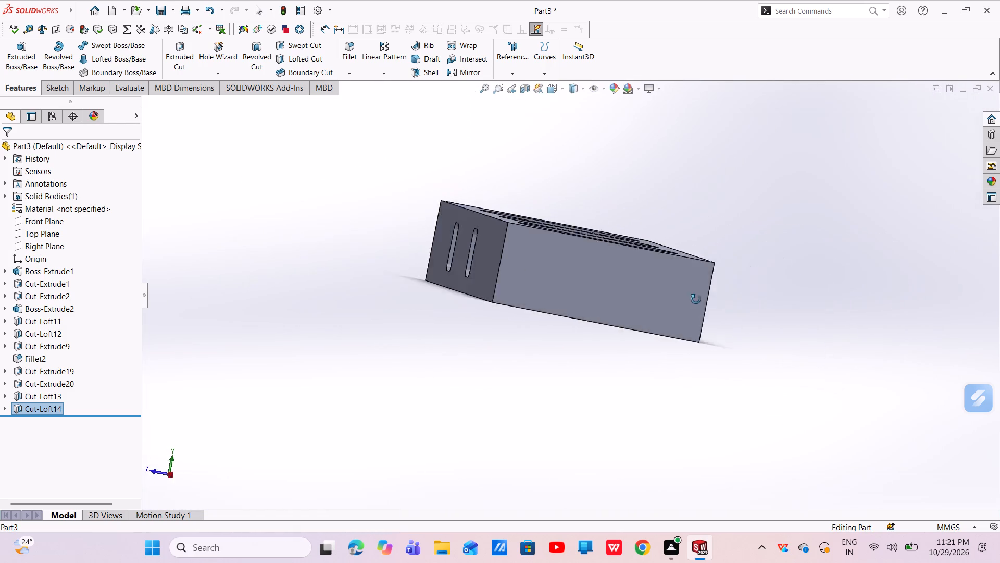
pyautogui.moveTo(696, 299); pyautogui.dragTo(723, 344, button='middle')
pyautogui.scroll(1, 721, 347)
pyautogui.scroll(2, 680, 340)
pyautogui.scroll(-1, 623, 316)
pyautogui.moveTo(623, 317); pyautogui.dragTo(633, 385, button='middle')
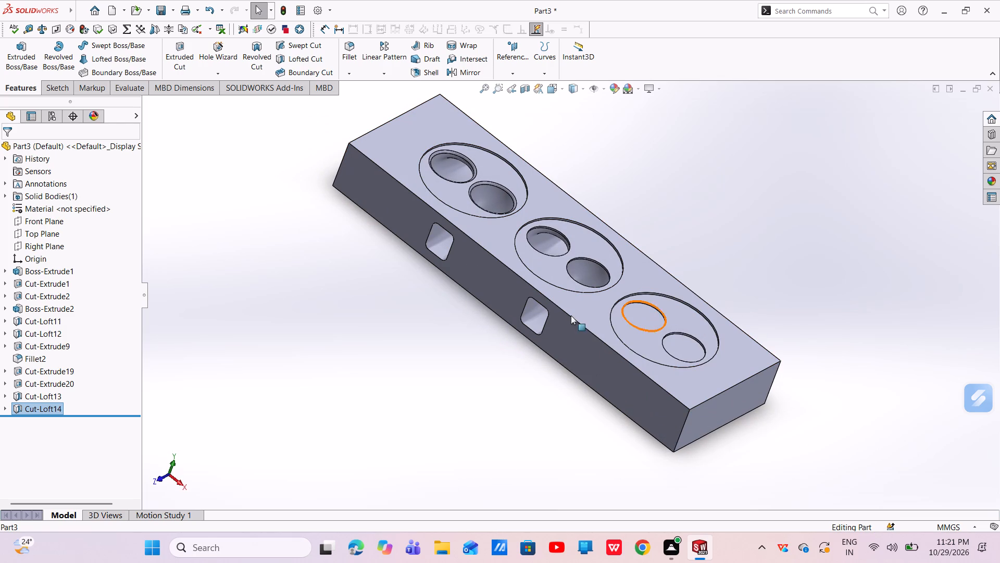
# Expand Cut-Loft13 and select its Sketch24.
pyautogui.click(3, 391)
pyautogui.click(45, 407)
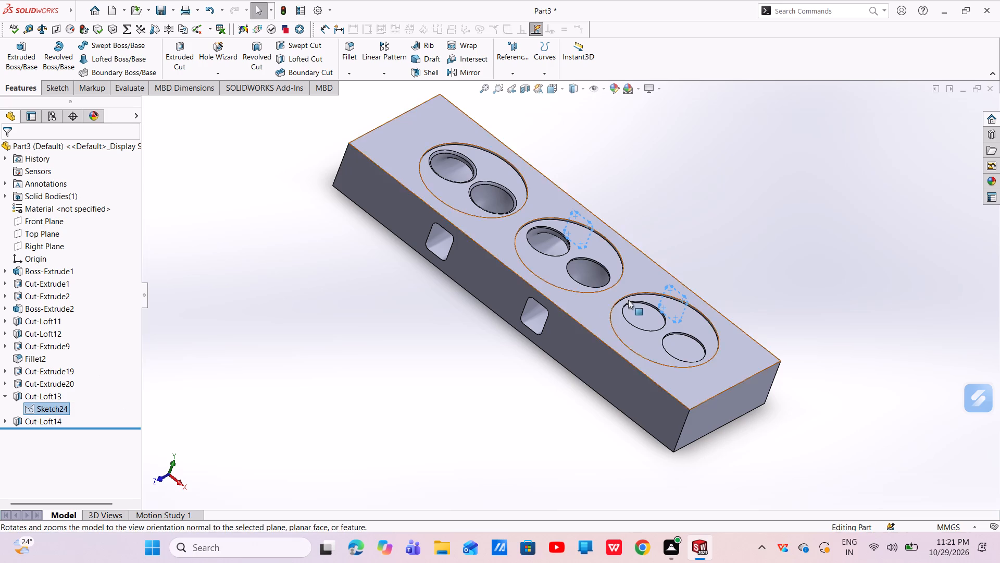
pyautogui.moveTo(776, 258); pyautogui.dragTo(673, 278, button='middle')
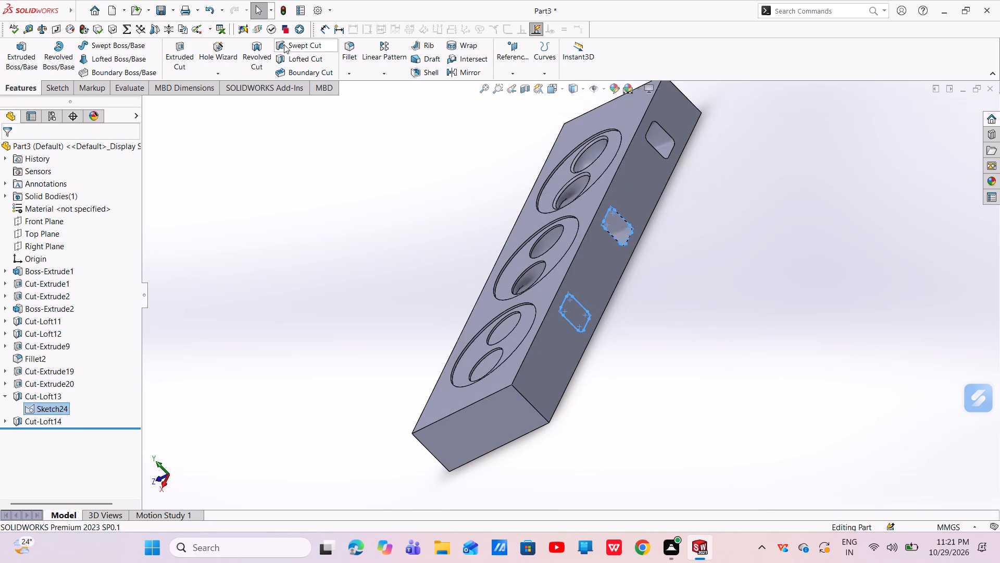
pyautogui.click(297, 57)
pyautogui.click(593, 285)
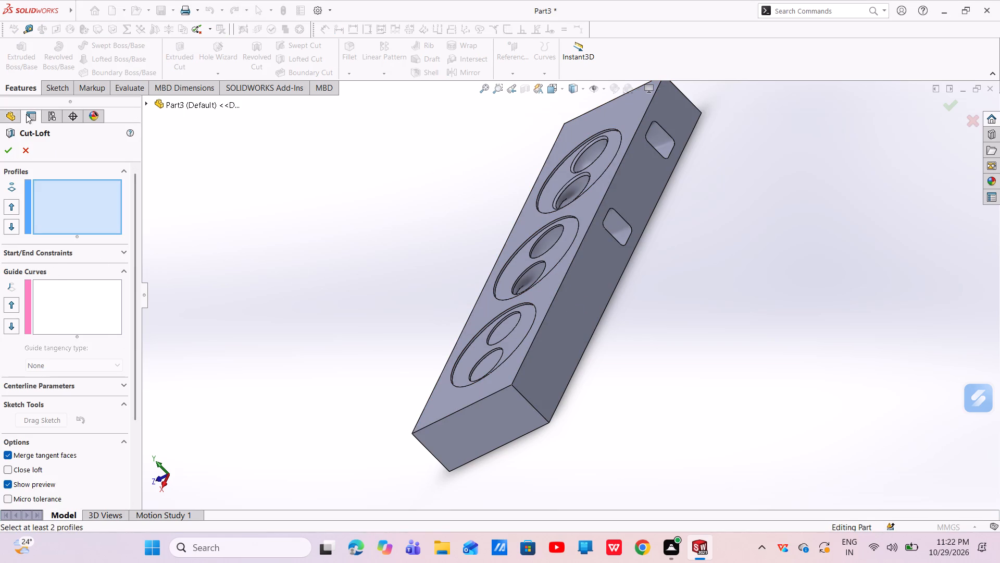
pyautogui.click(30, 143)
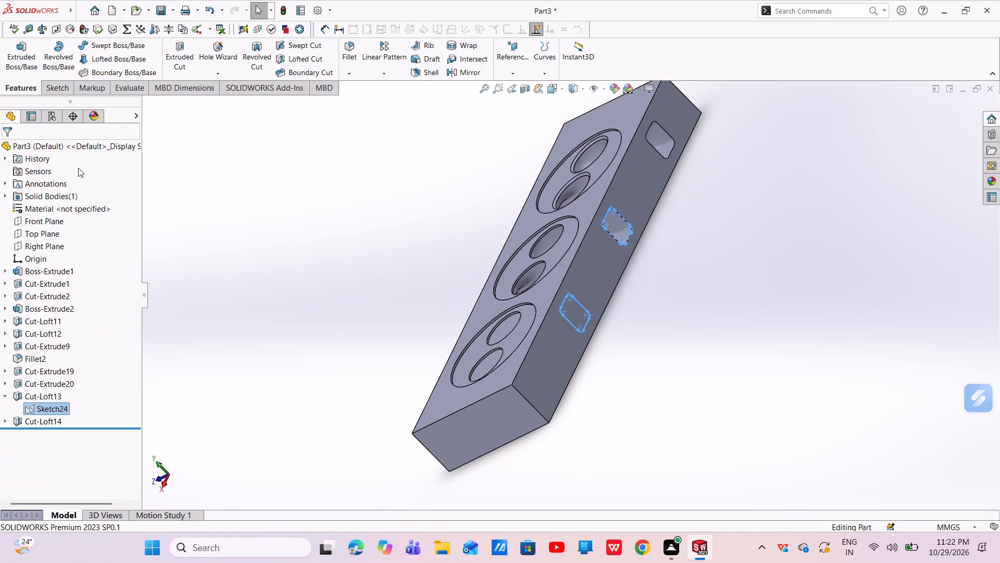
# Show Sketch24 so its rounded rectangles are available as loft profiles.
pyautogui.click(36, 408)
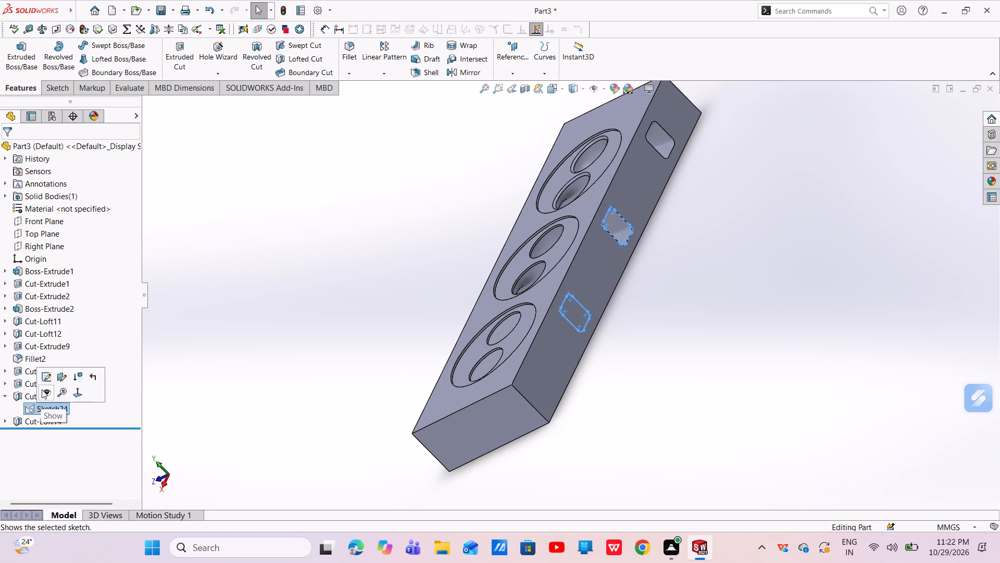
pyautogui.click(42, 389)
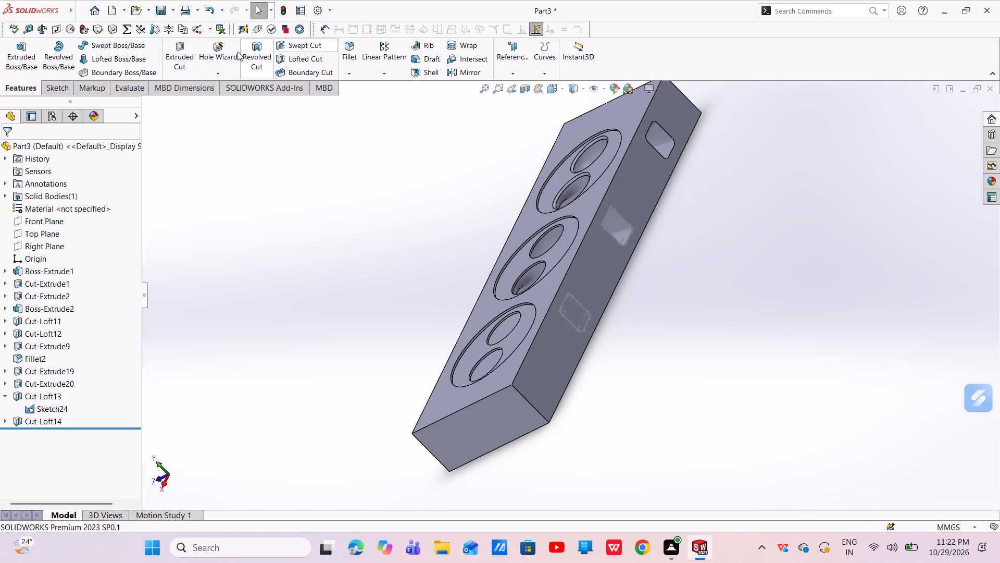
# Start a lofted cut from Sketch24's rounded rectangle beside the end recess to that recess's circular edge nearest the middle recess.
pyautogui.click(300, 62)
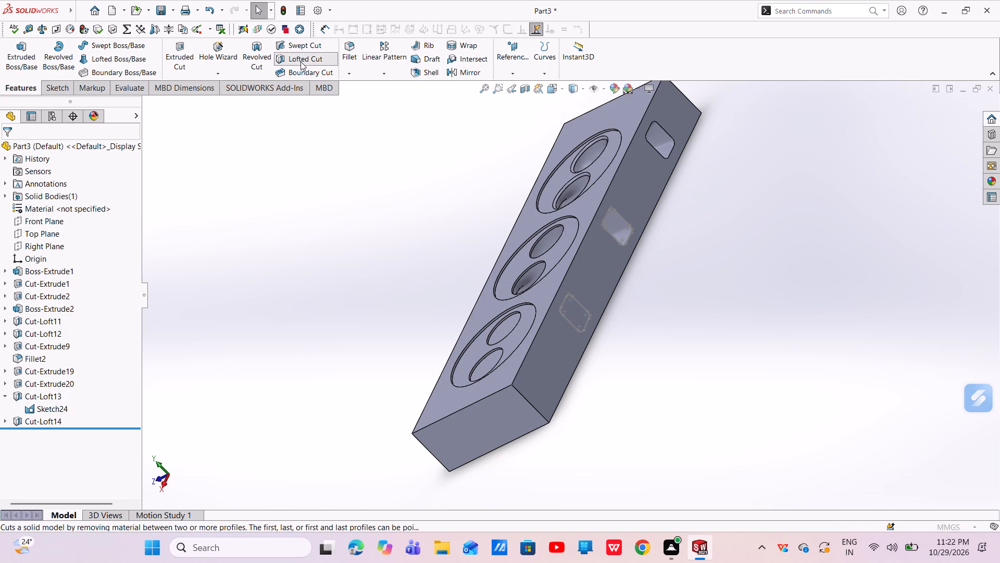
pyautogui.click(563, 297)
pyautogui.click(592, 331)
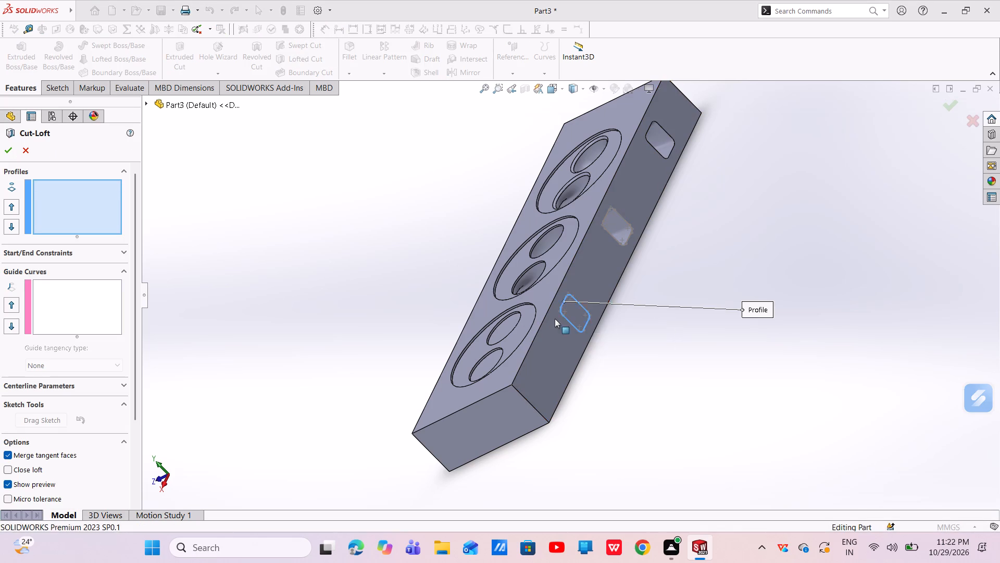
pyautogui.scroll(-4, 519, 318)
pyautogui.moveTo(518, 319); pyautogui.dragTo(542, 348, button='middle')
pyautogui.scroll(-4, 502, 337)
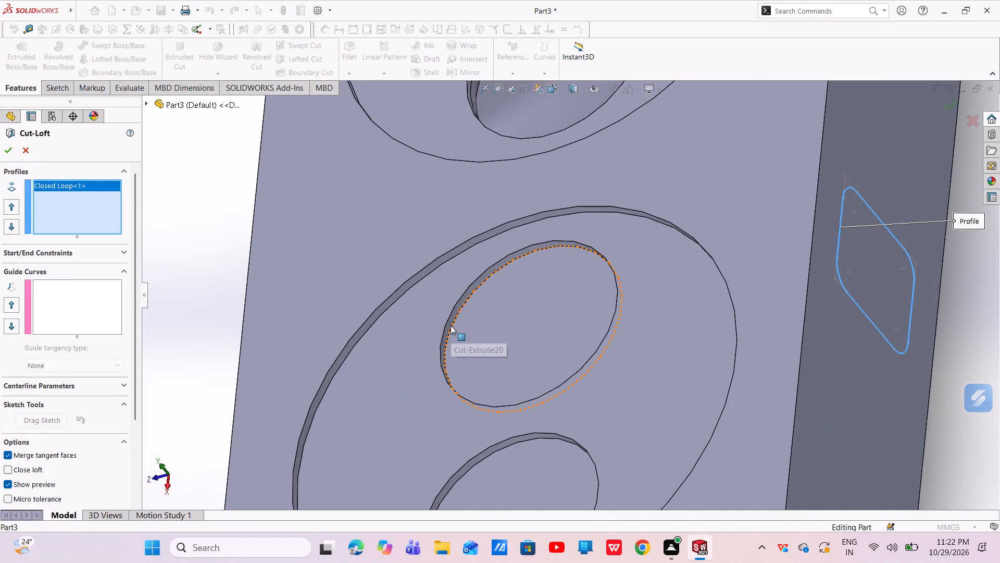
pyautogui.click(454, 321)
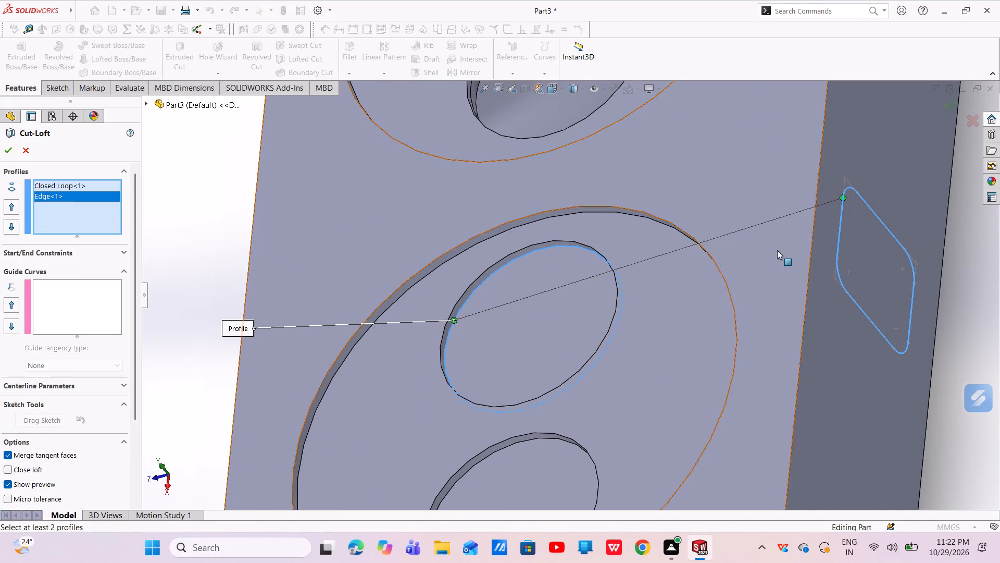
# Set both the start and end constraints of the lofted cut to Normal To Profile.
pyautogui.click(123, 249)
pyautogui.click(97, 282)
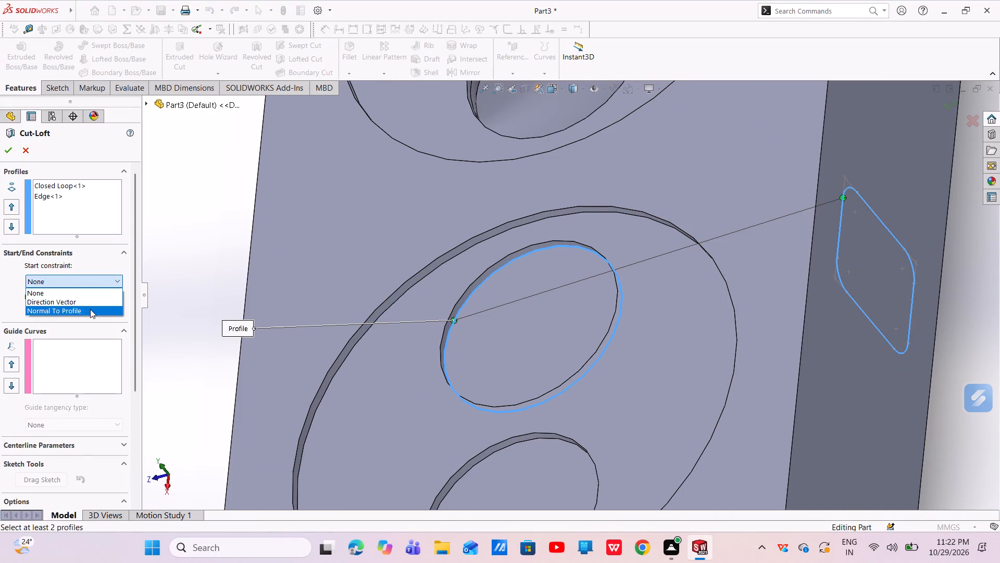
pyautogui.click(90, 310)
pyautogui.click(118, 363)
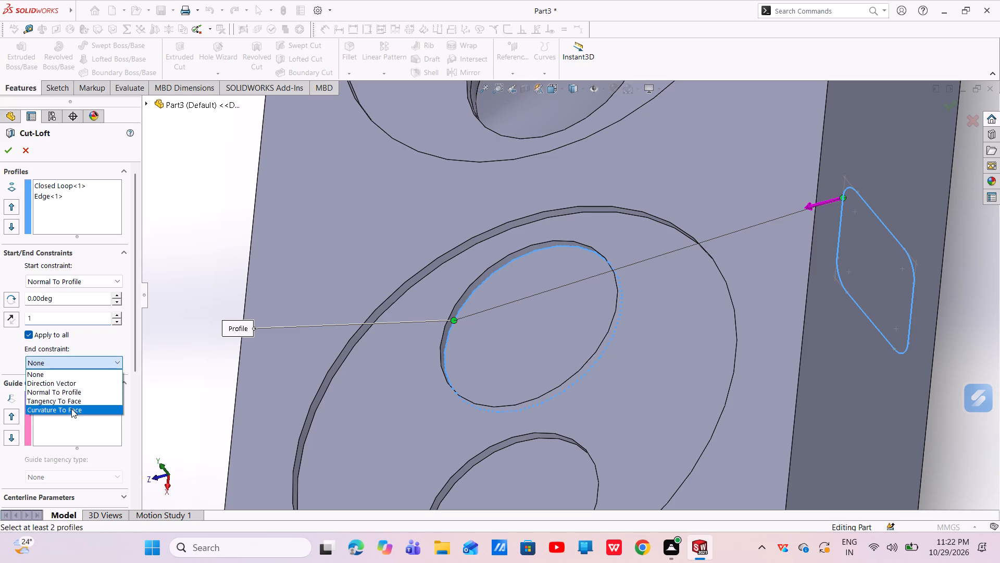
pyautogui.click(81, 391)
# Move the loft connector along the rounded rectangle to its lower corner nearest the middle recess and complete the lofted cut.
pyautogui.scroll(3, 502, 331)
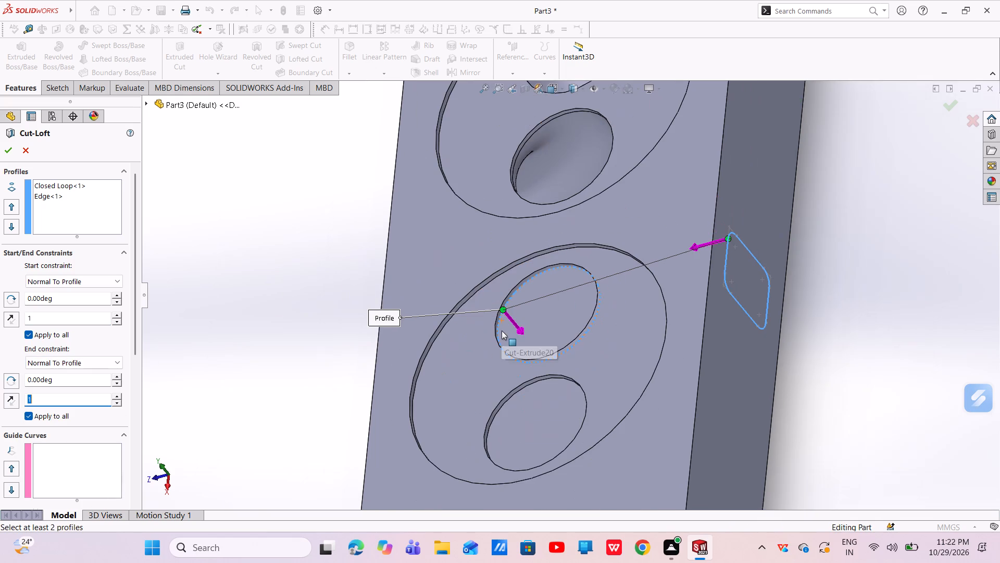
pyautogui.moveTo(727, 237); pyautogui.dragTo(743, 226)
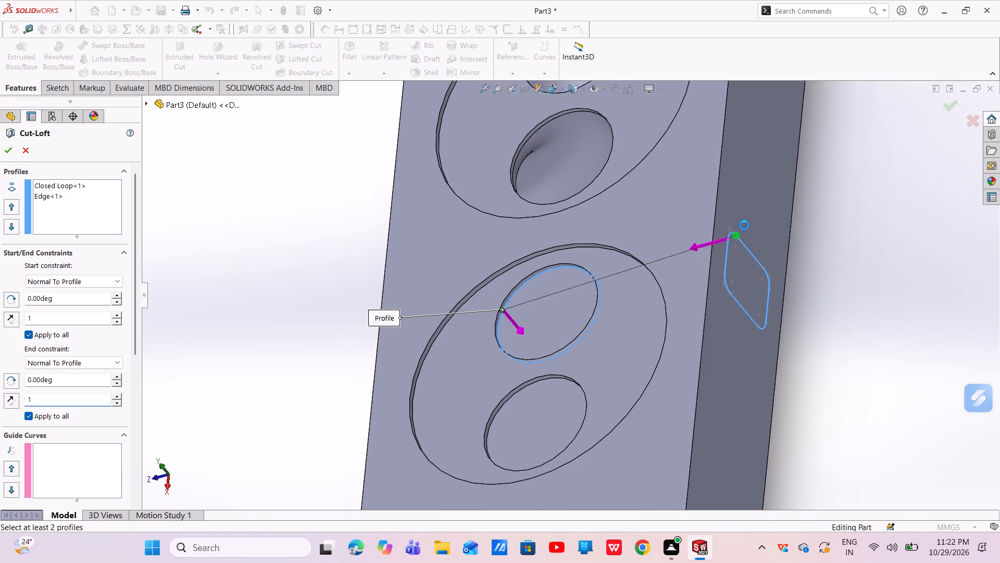
pyautogui.moveTo(739, 235); pyautogui.dragTo(756, 251)
pyautogui.moveTo(764, 296); pyautogui.dragTo(752, 344, button='middle')
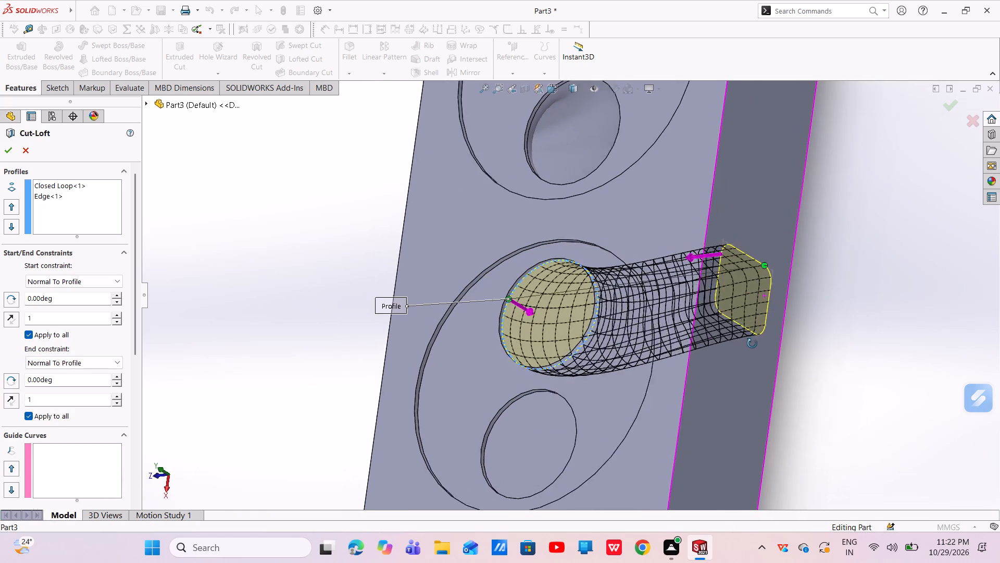
pyautogui.moveTo(752, 344); pyautogui.dragTo(697, 382, button='middle')
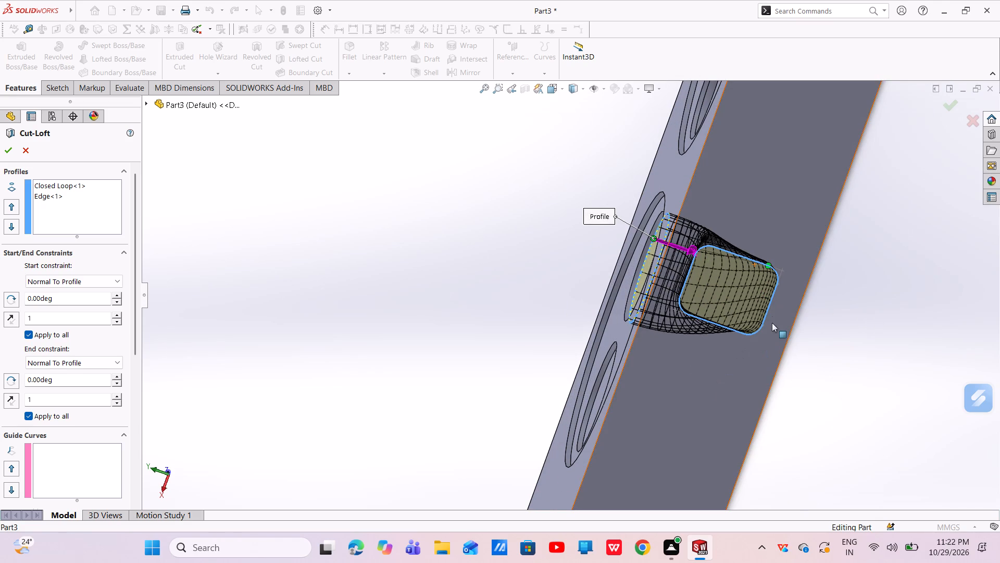
pyautogui.moveTo(767, 266); pyautogui.dragTo(780, 275)
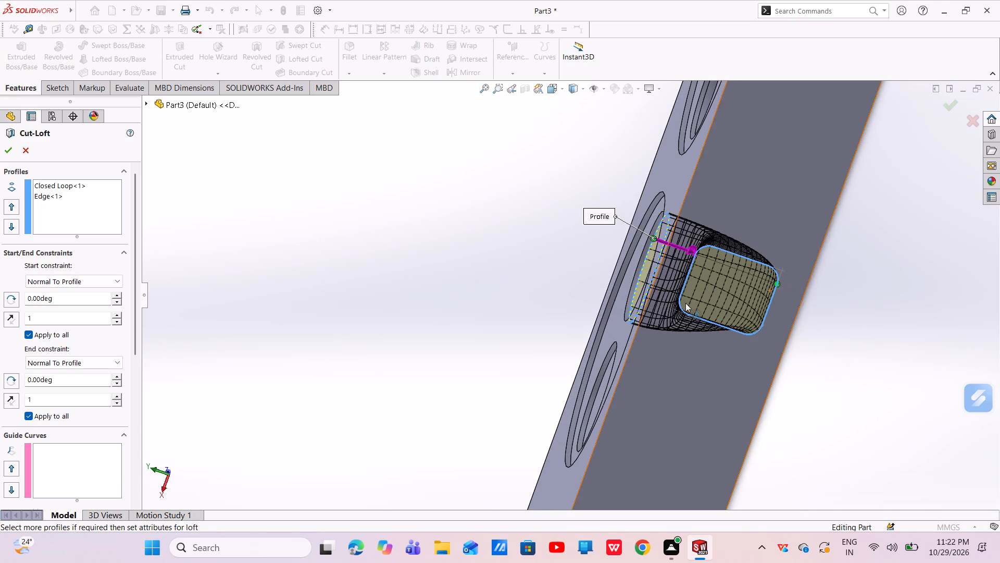
pyautogui.click(8, 150)
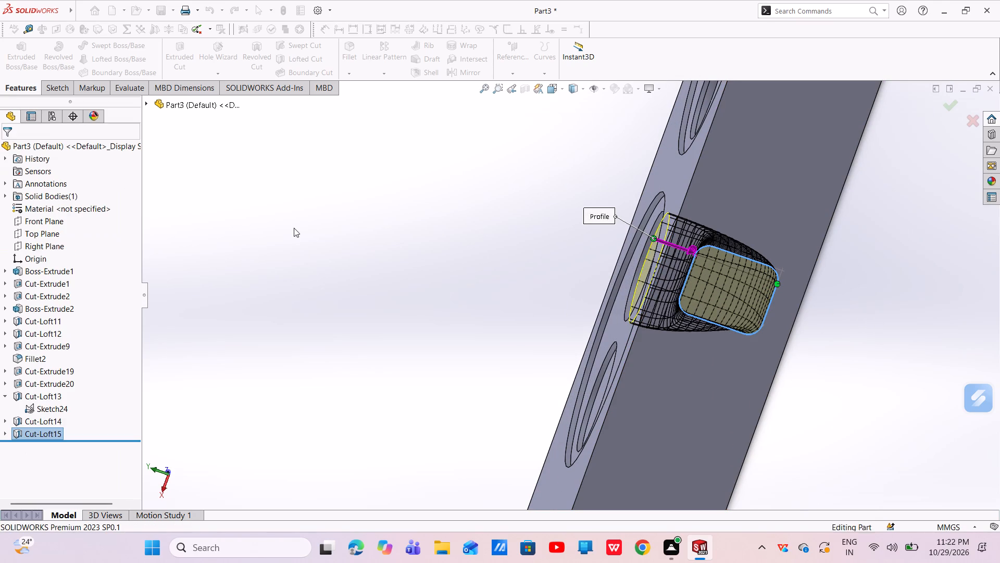
# Hide Sketch24 under Cut-Loft13.
pyautogui.moveTo(717, 322); pyautogui.dragTo(795, 267, button='middle')
pyautogui.scroll(2, 718, 332)
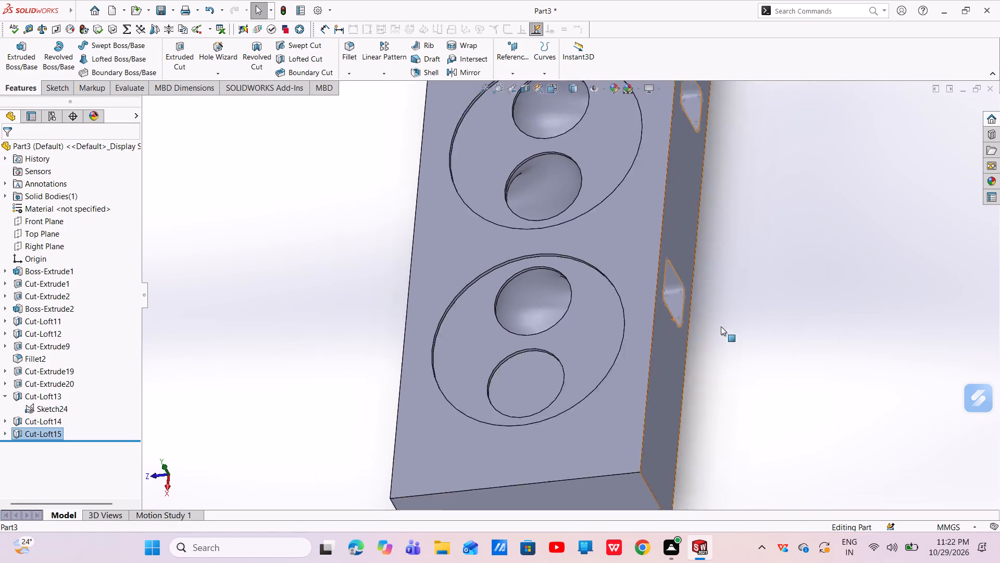
pyautogui.scroll(3, 721, 326)
pyautogui.moveTo(678, 341); pyautogui.dragTo(764, 245, button='middle')
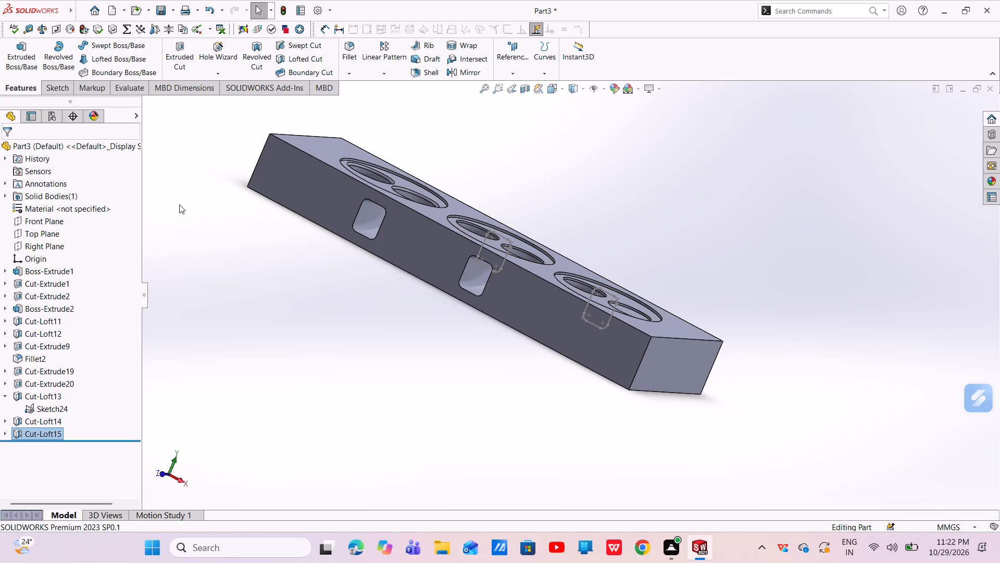
pyautogui.click(39, 411)
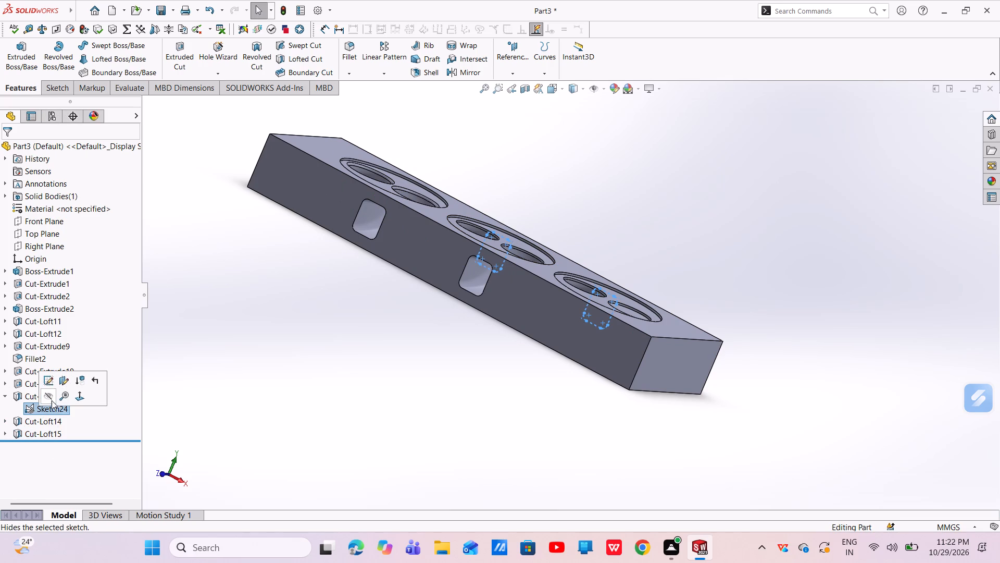
pyautogui.click(48, 397)
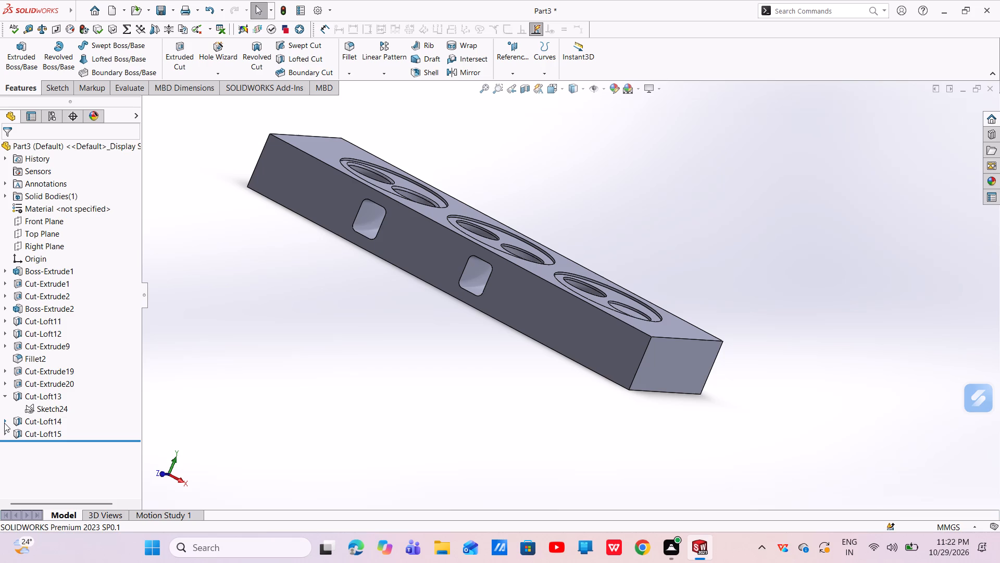
# Expand Cut-Loft14 and show its Sketch27 with the rounded rectangles on the opposite long side.
pyautogui.click(4, 423)
pyautogui.click(47, 433)
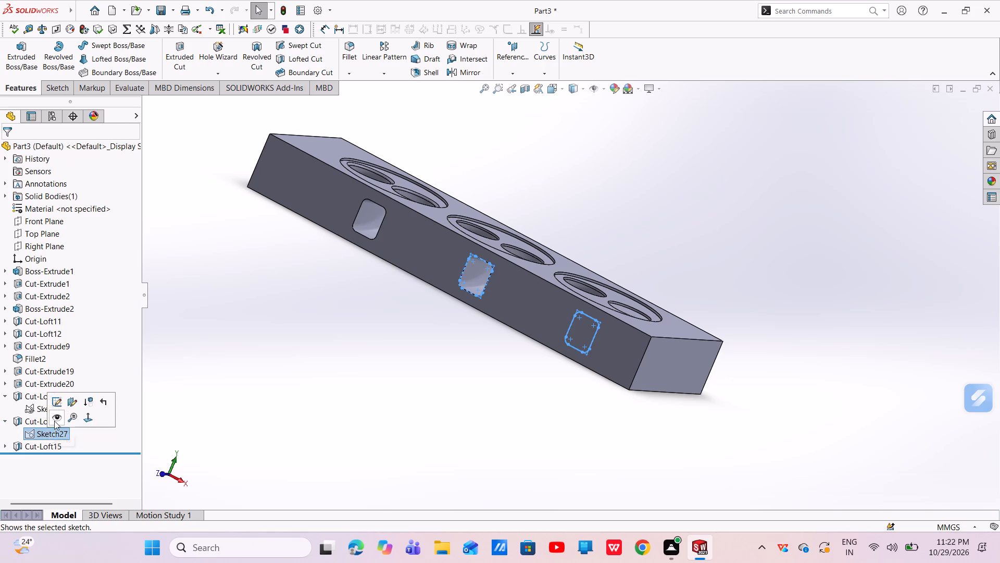
pyautogui.click(55, 420)
# Start a lofted cut from the rounded rectangle beside the third recess to the circular edge of that recess's outer circle.
pyautogui.scroll(2, 390, 402)
pyautogui.moveTo(458, 364); pyautogui.dragTo(426, 452, button='middle')
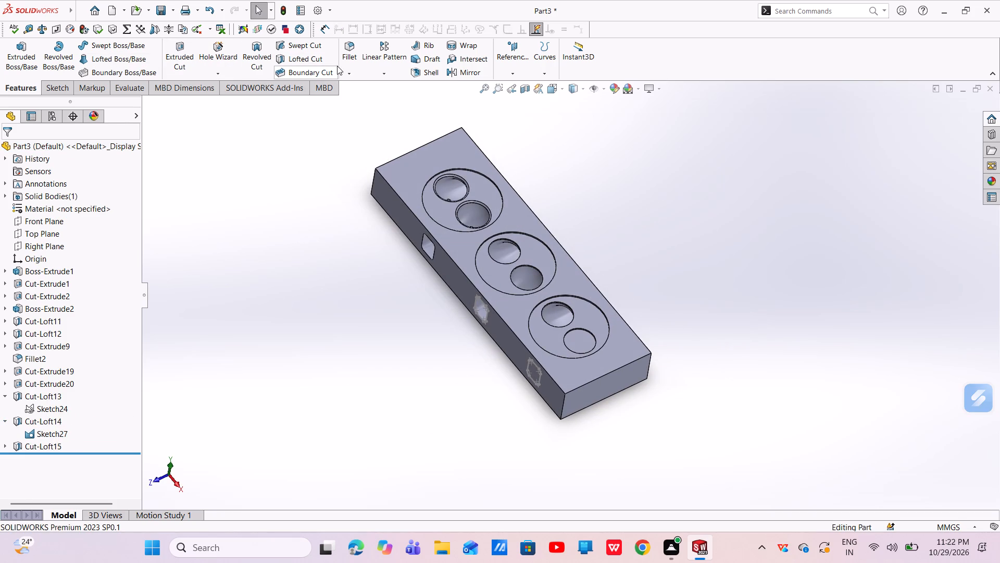
pyautogui.click(319, 58)
pyautogui.scroll(-5, 557, 383)
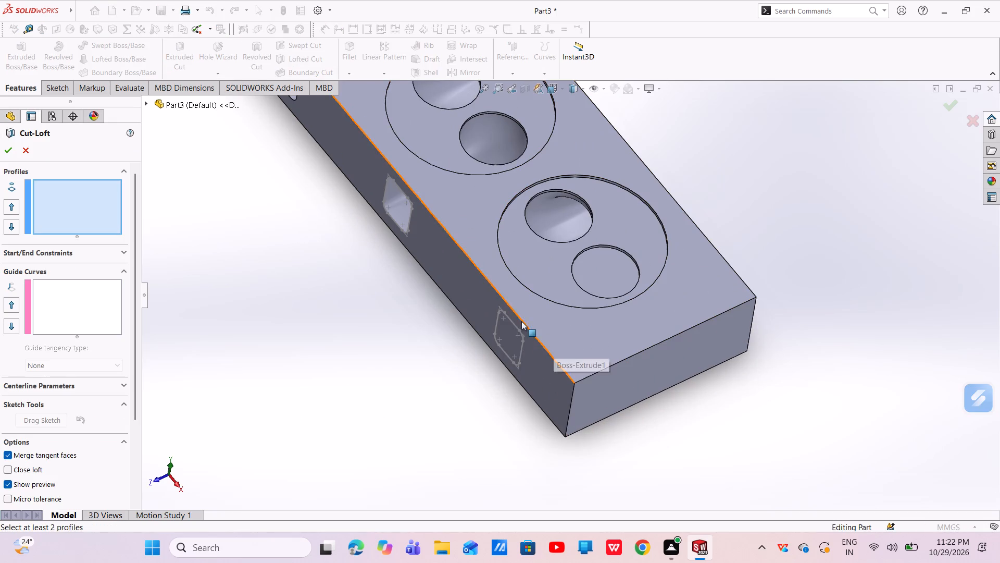
pyautogui.click(508, 316)
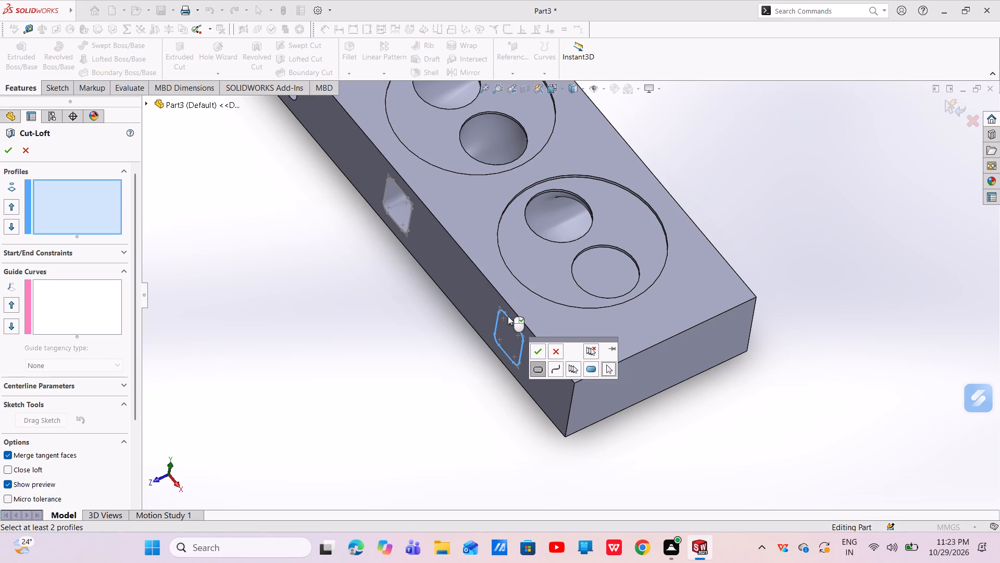
pyautogui.click(535, 351)
pyautogui.scroll(-4, 619, 260)
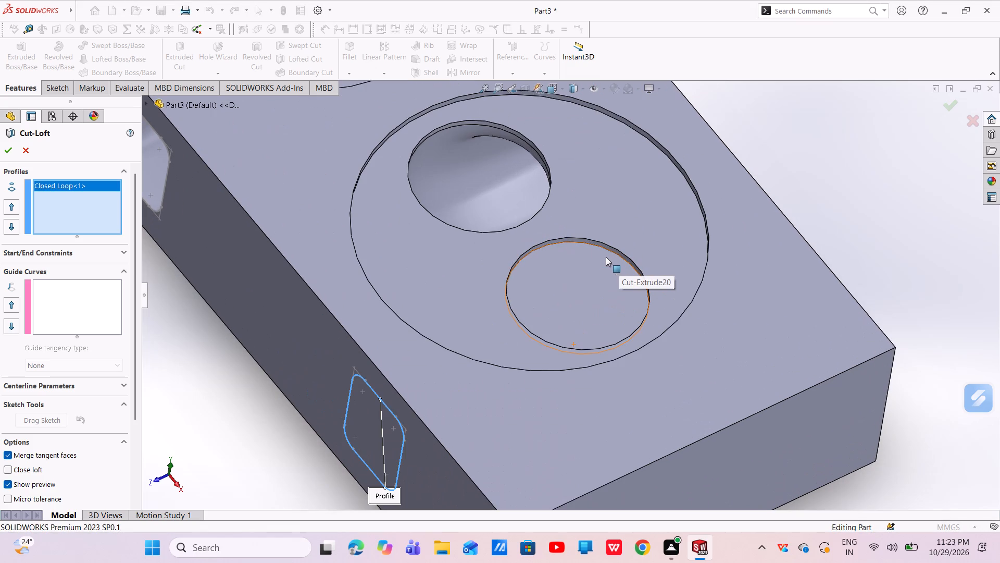
pyautogui.click(593, 244)
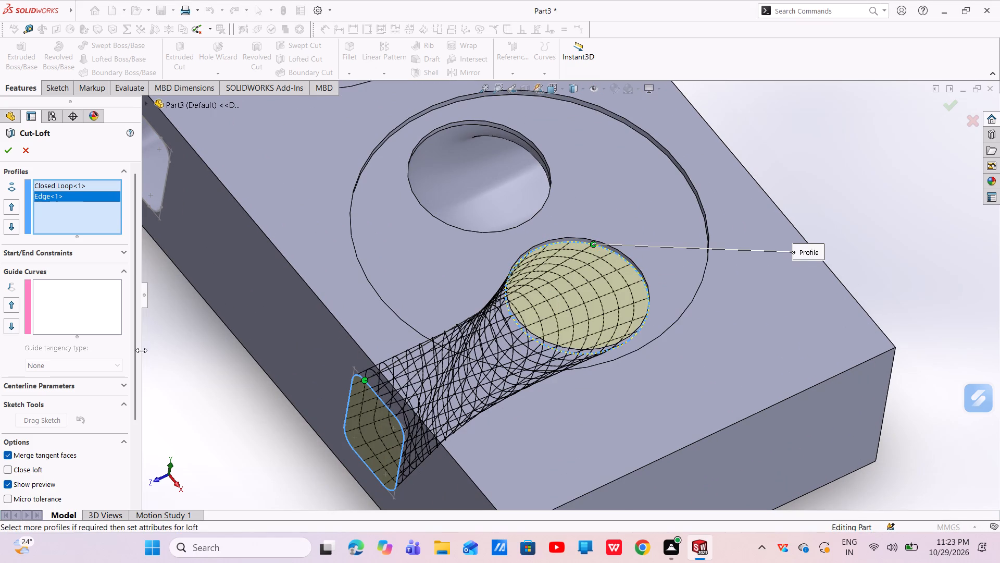
# Set both the start and end constraints of the lofted cut to Normal To Profile.
pyautogui.click(109, 247)
pyautogui.click(103, 256)
pyautogui.click(73, 288)
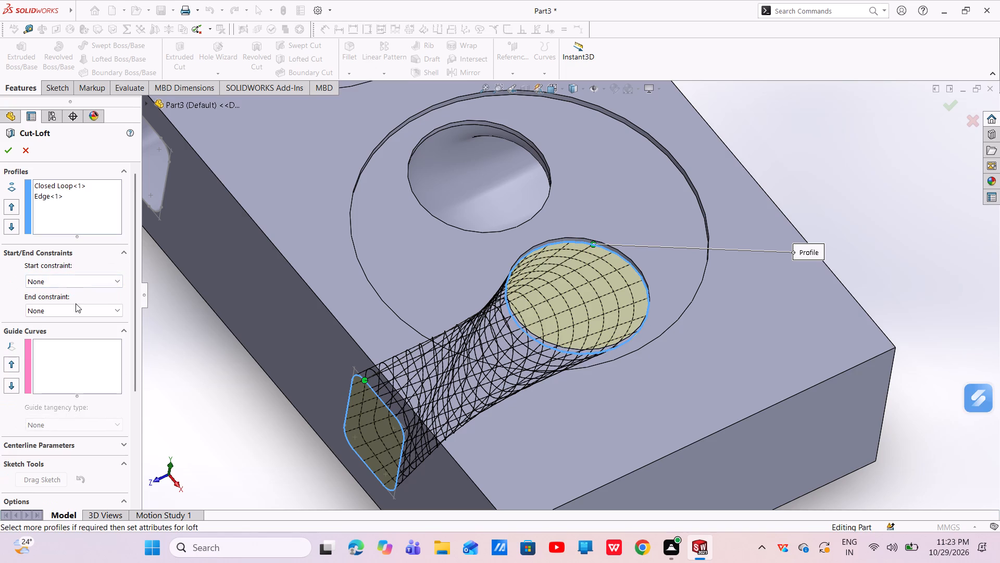
pyautogui.click(91, 279)
pyautogui.click(80, 307)
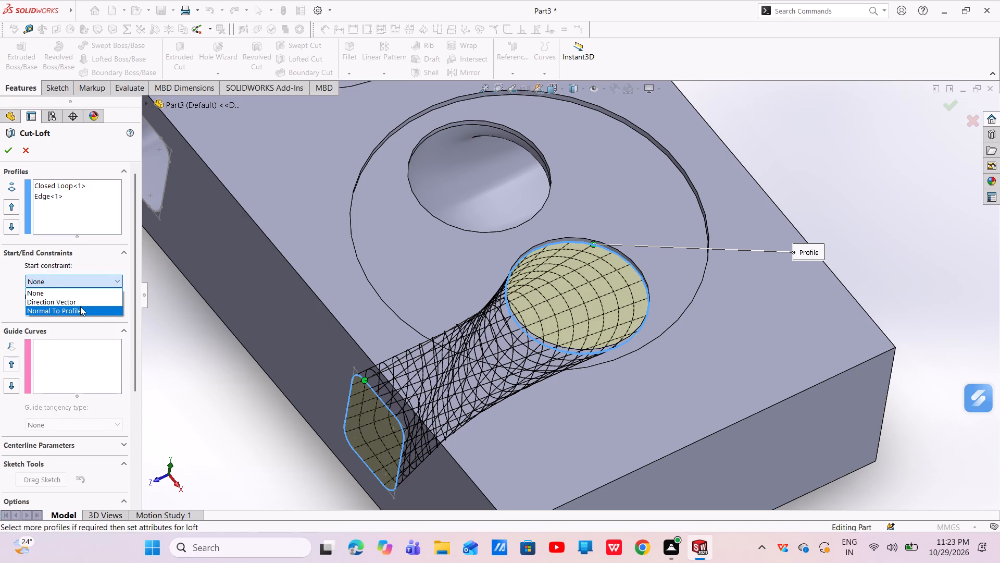
pyautogui.click(85, 365)
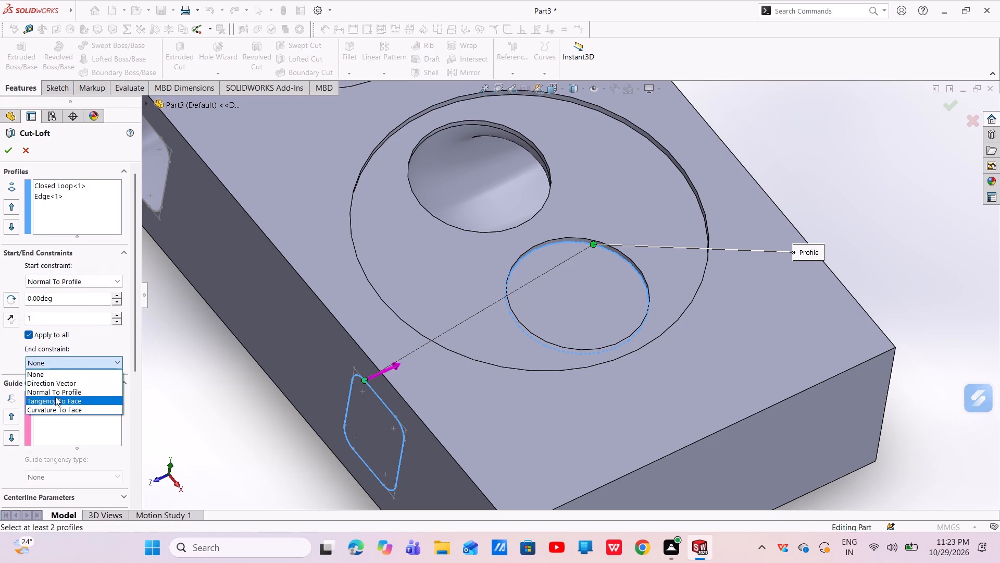
pyautogui.click(60, 388)
# Move the loft connector along the rounded rectangle to its lower corner nearest the middle recess and complete the lofted cut.
pyautogui.scroll(2, 368, 402)
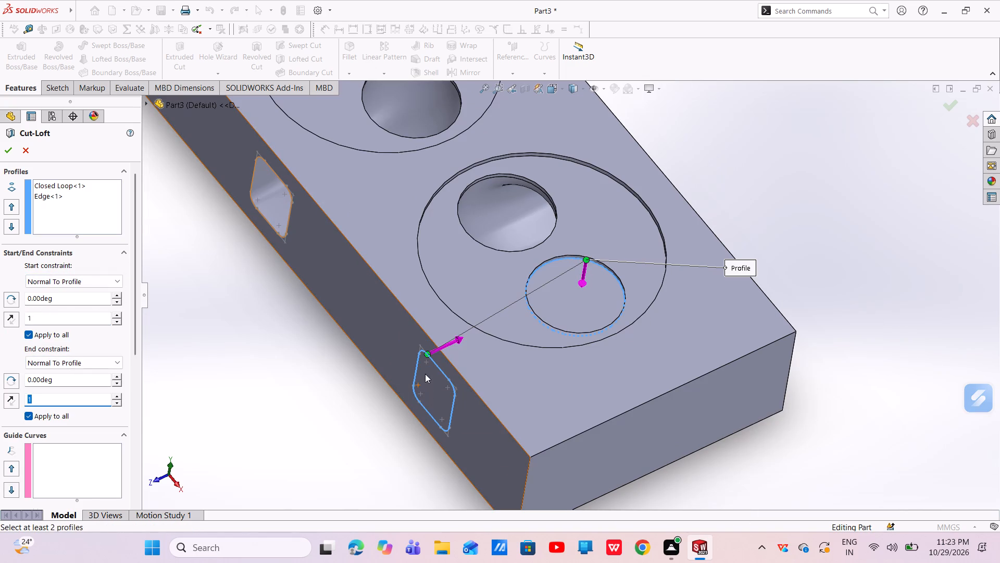
pyautogui.moveTo(424, 354); pyautogui.dragTo(420, 349)
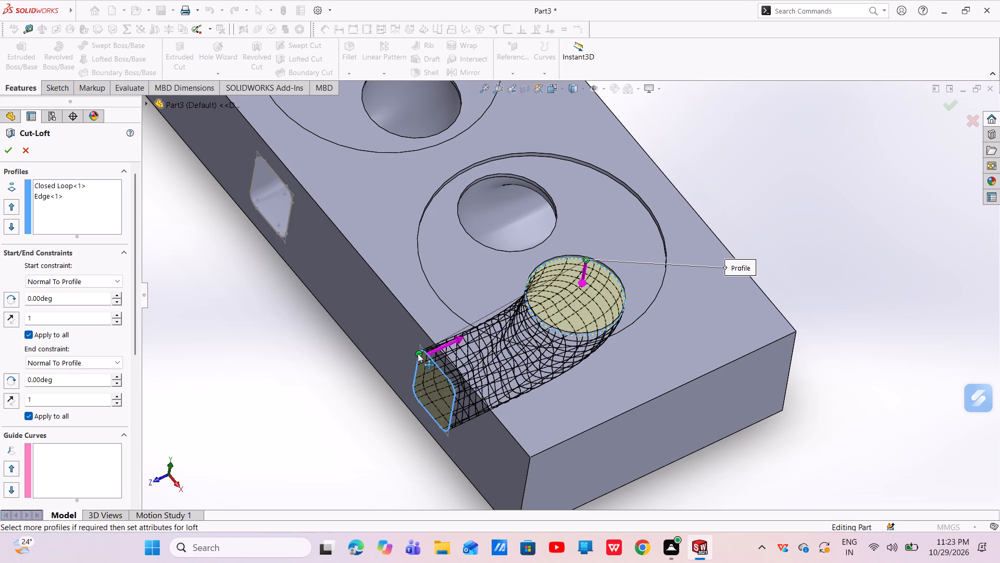
pyautogui.moveTo(418, 353); pyautogui.dragTo(415, 372)
pyautogui.moveTo(434, 408); pyautogui.dragTo(485, 357, button='middle')
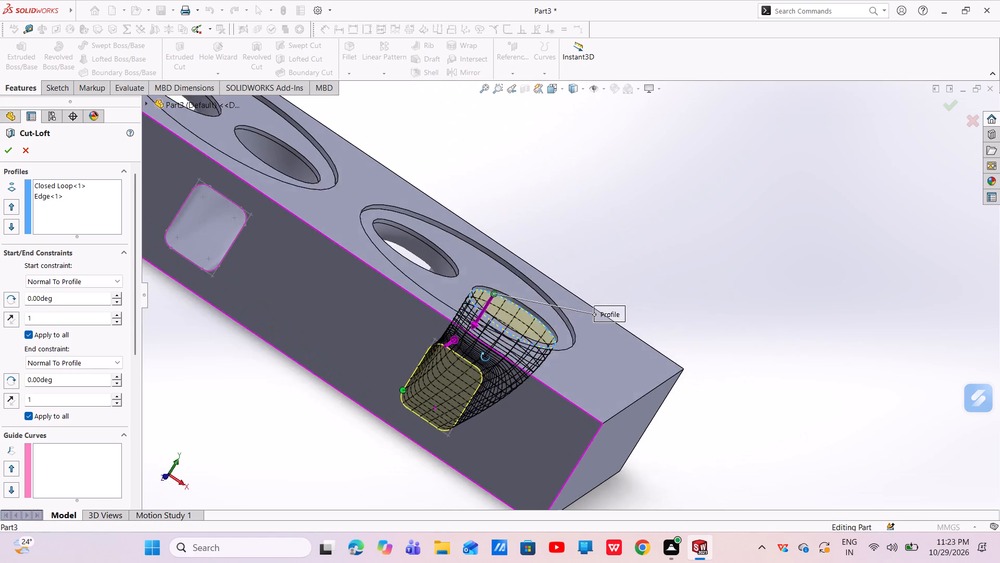
pyautogui.moveTo(485, 357); pyautogui.dragTo(491, 350, button='middle')
pyautogui.moveTo(402, 388); pyautogui.dragTo(404, 397)
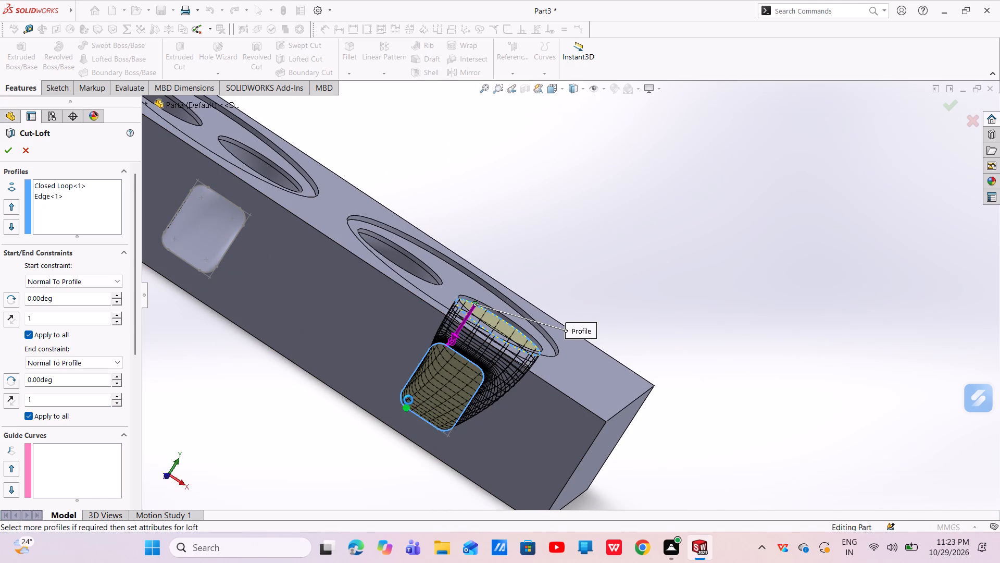
pyautogui.scroll(-4, 438, 397)
pyautogui.moveTo(455, 379); pyautogui.dragTo(449, 374, button='middle')
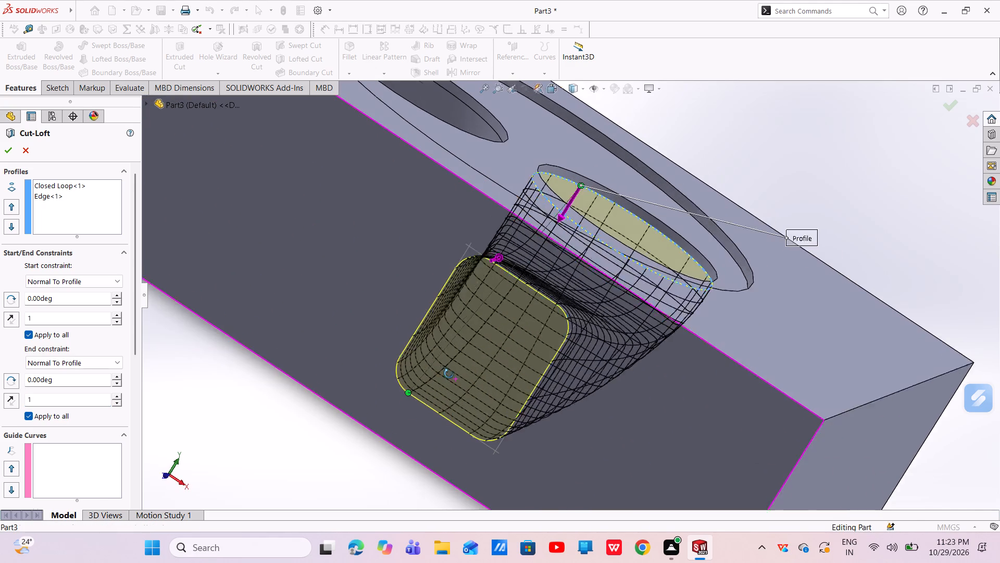
pyautogui.moveTo(449, 374); pyautogui.dragTo(480, 358, button='middle')
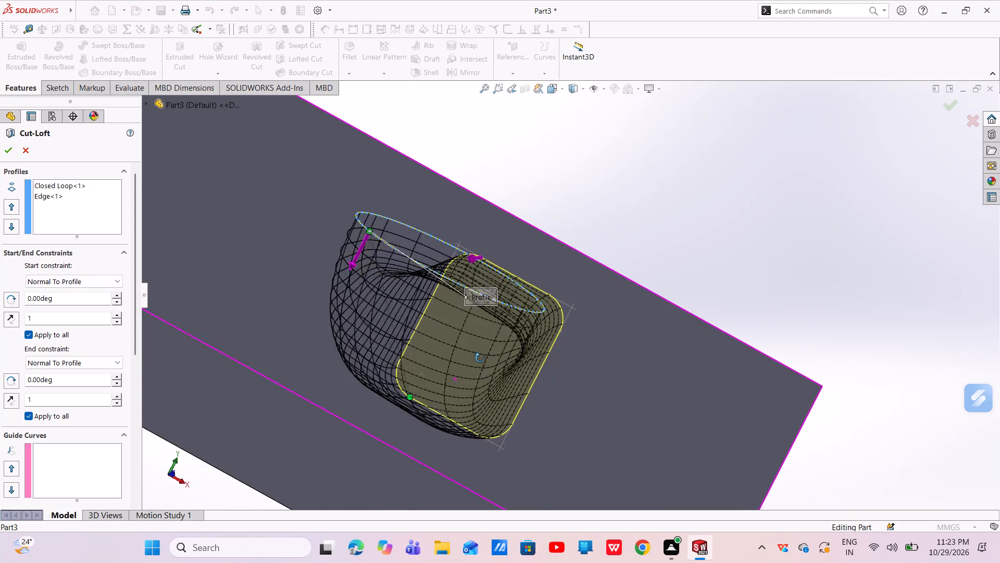
pyautogui.moveTo(480, 358); pyautogui.dragTo(459, 357, button='middle')
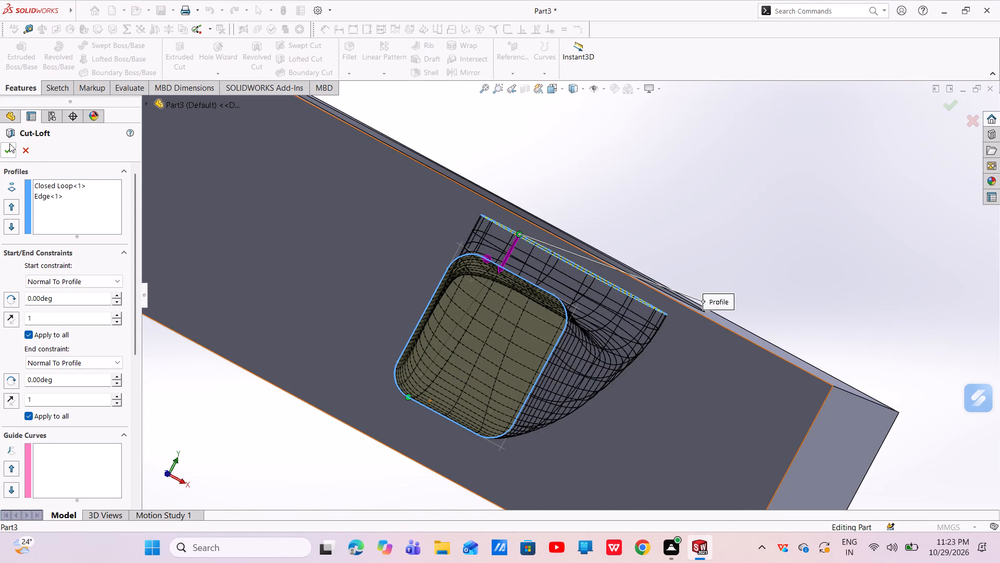
pyautogui.click(9, 146)
# Examine the lofted cuts from the side openings and from above the three recesses.
pyautogui.scroll(3, 531, 359)
pyautogui.moveTo(524, 352); pyautogui.dragTo(507, 365, button='middle')
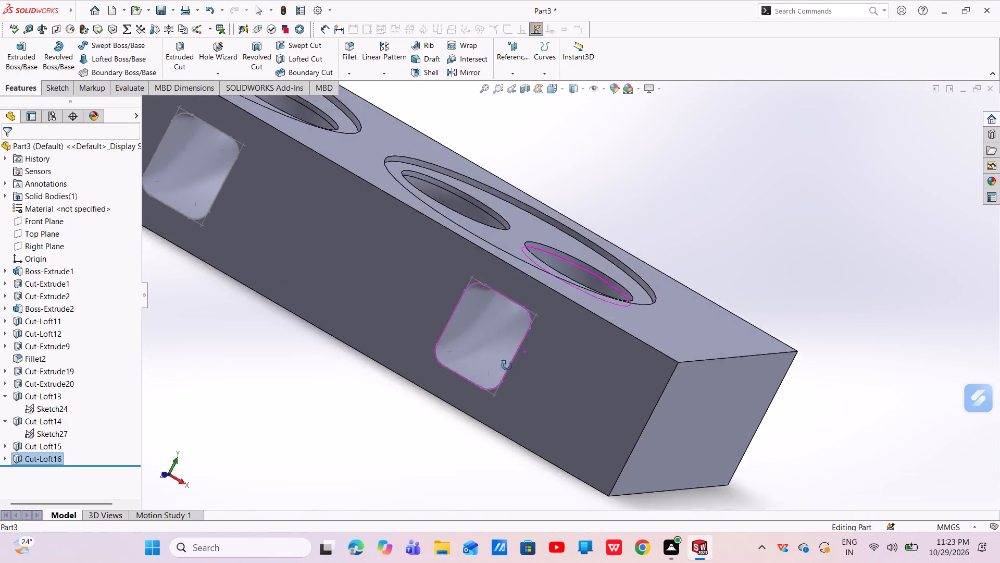
pyautogui.moveTo(507, 365); pyautogui.dragTo(458, 435, button='middle')
pyautogui.scroll(4, 531, 306)
pyautogui.moveTo(546, 290); pyautogui.dragTo(590, 234, button='middle')
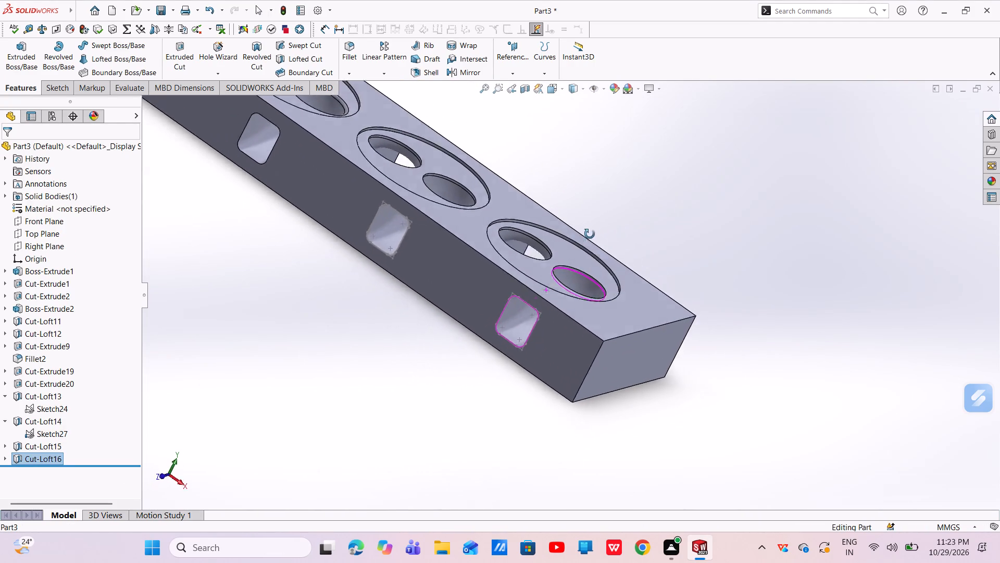
pyautogui.moveTo(590, 234); pyautogui.dragTo(628, 361, button='middle')
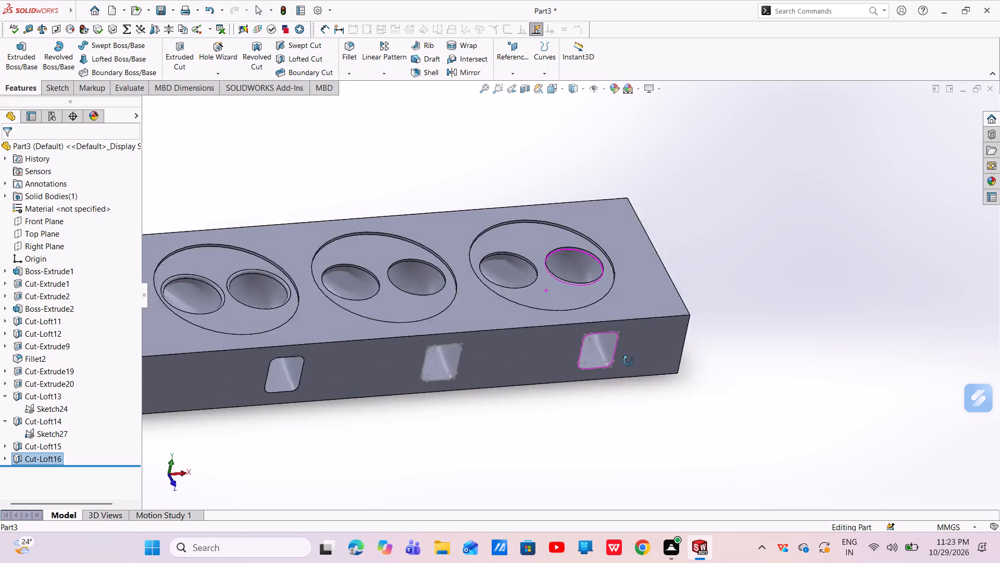
pyautogui.moveTo(628, 361); pyautogui.dragTo(584, 494, button='middle')
pyautogui.scroll(-1, 579, 453)
pyautogui.scroll(3, 528, 403)
pyautogui.moveTo(494, 357); pyautogui.dragTo(534, 296, button='middle')
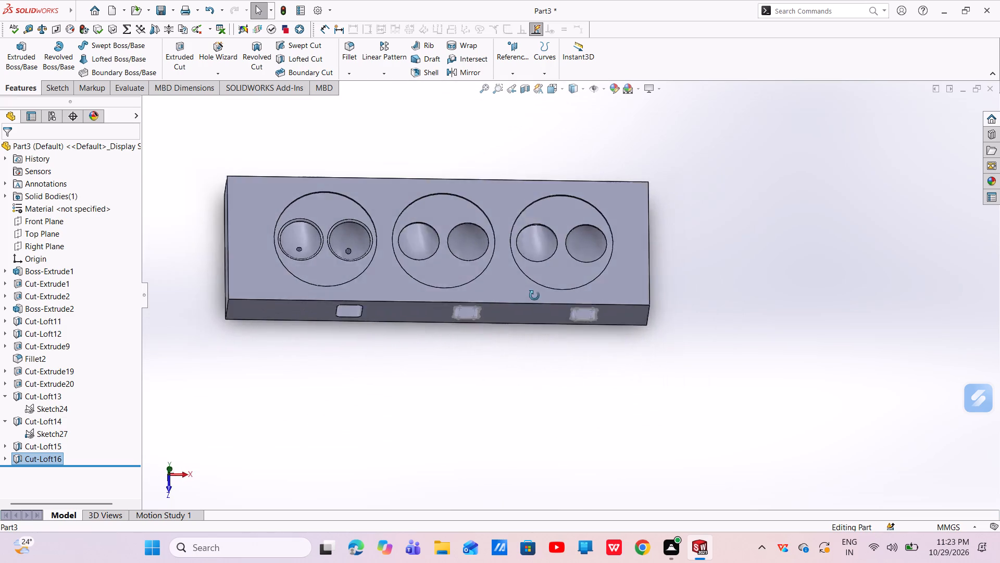
pyautogui.moveTo(534, 296); pyautogui.dragTo(542, 310, button='middle')
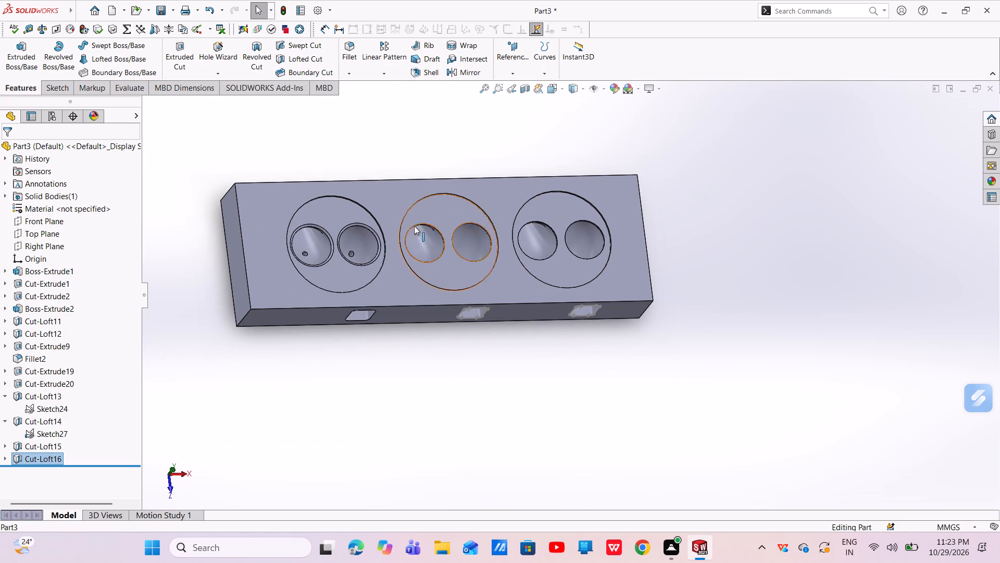
# Start a sketch on the middle recess floor and draw a circle about 11.5 mm in diameter near the centre of the hole closer to the first recess.
pyautogui.click(448, 255)
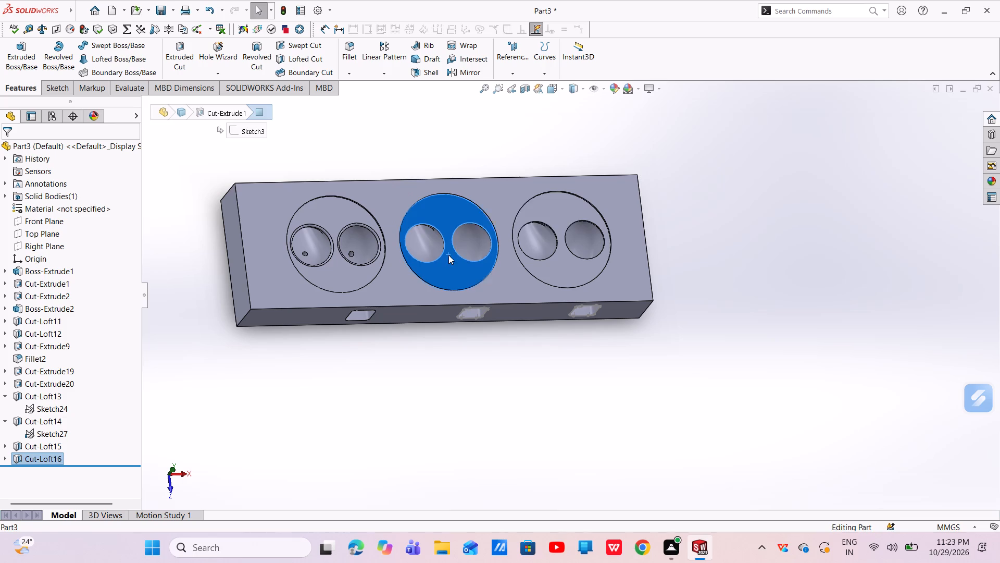
pyautogui.click(491, 229)
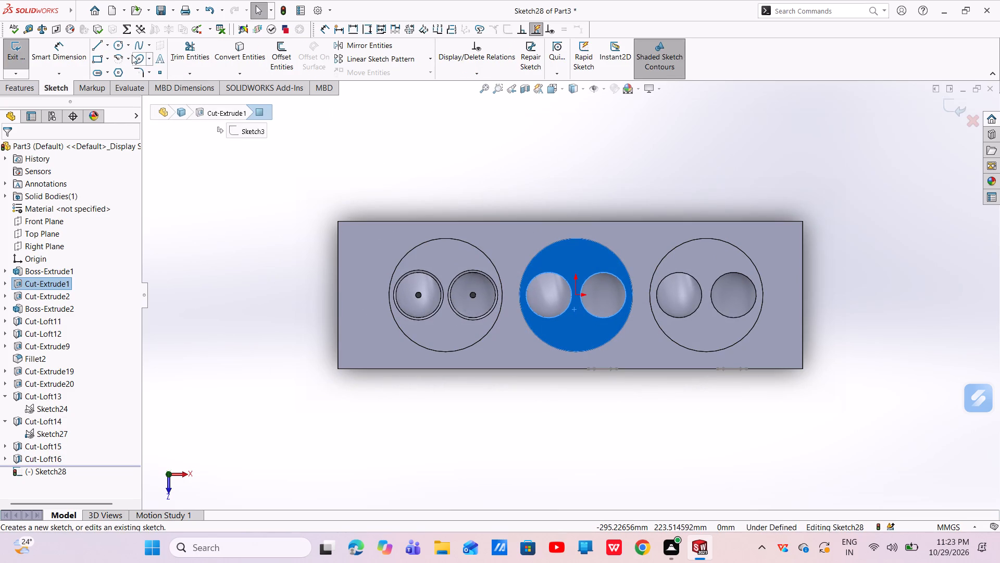
pyautogui.click(120, 45)
pyautogui.scroll(-3, 554, 310)
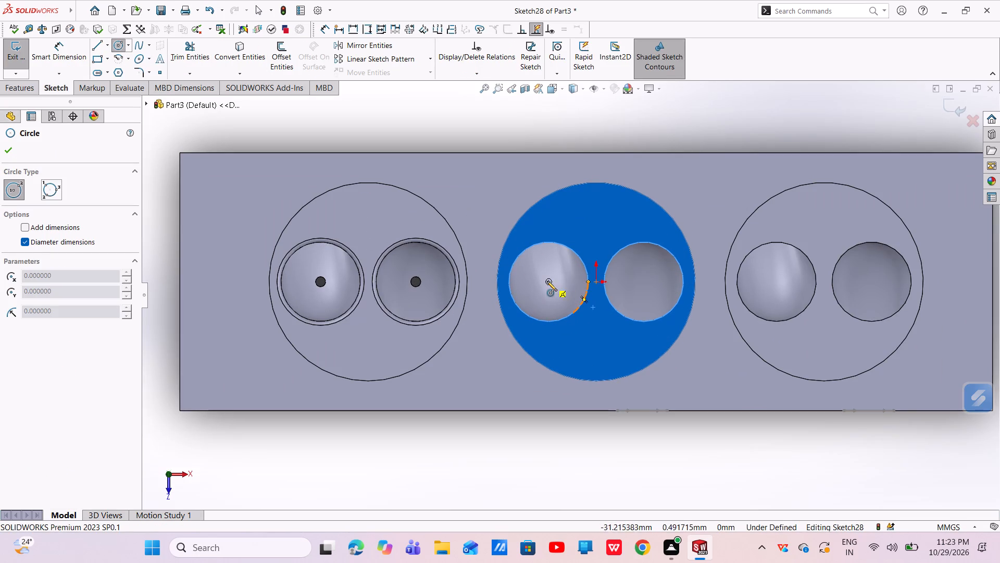
pyautogui.click(546, 280)
pyautogui.click(554, 286)
pyautogui.rightClick(554, 287)
pyautogui.click(571, 295)
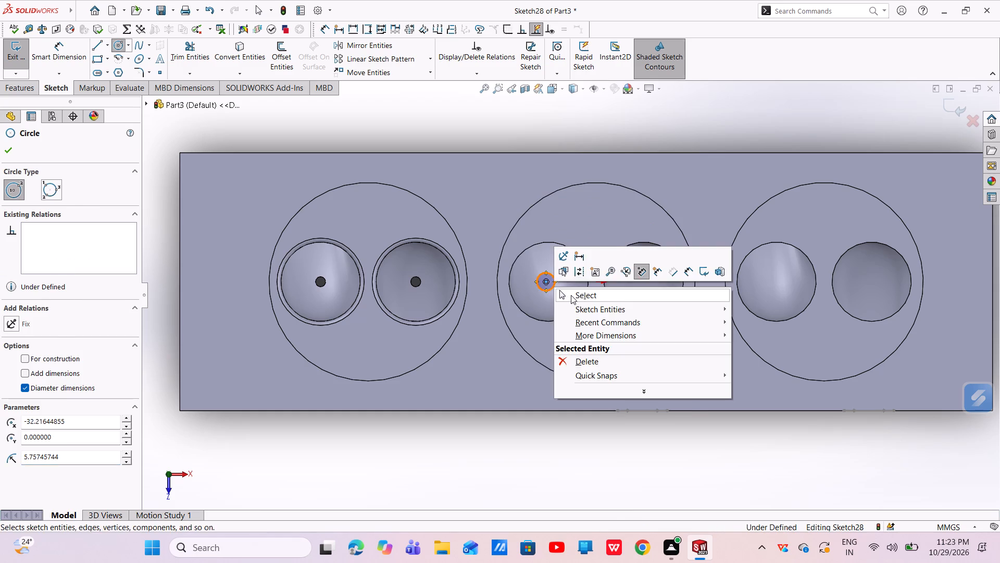
# Draw a circle about 21 mm in diameter at the centre of the middle recess's other hole.
pyautogui.click(120, 46)
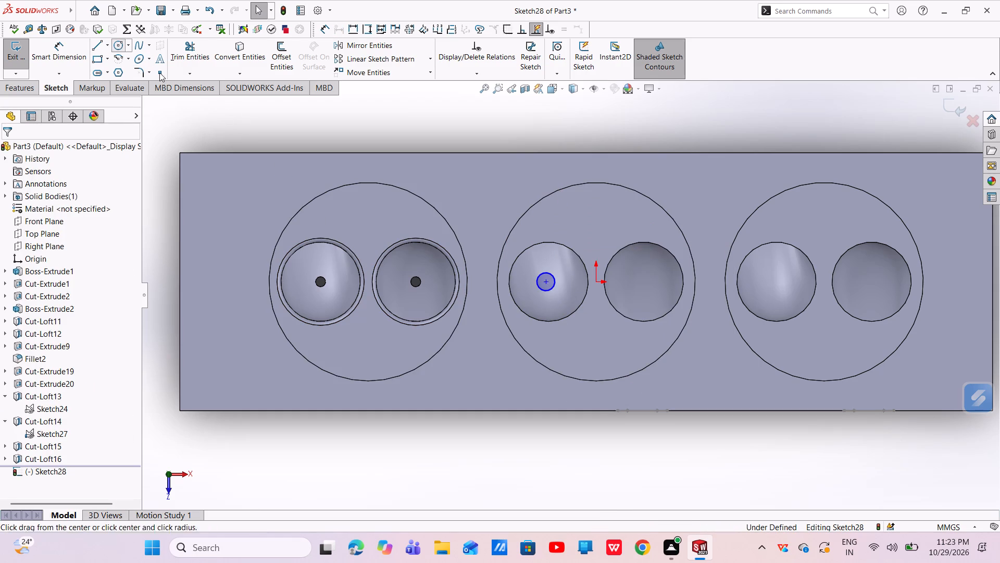
pyautogui.click(643, 281)
pyautogui.click(656, 292)
pyautogui.rightClick(655, 292)
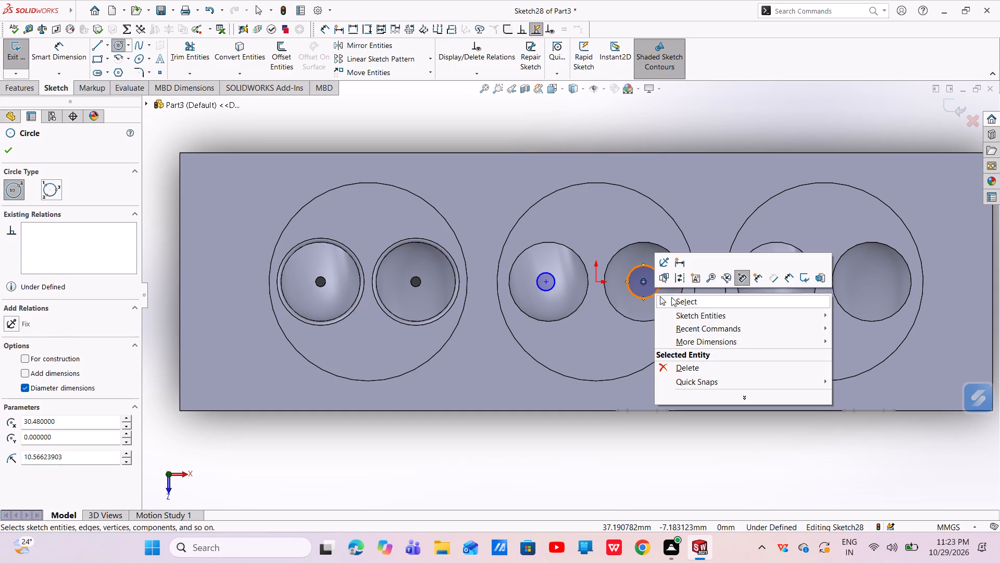
pyautogui.click(672, 297)
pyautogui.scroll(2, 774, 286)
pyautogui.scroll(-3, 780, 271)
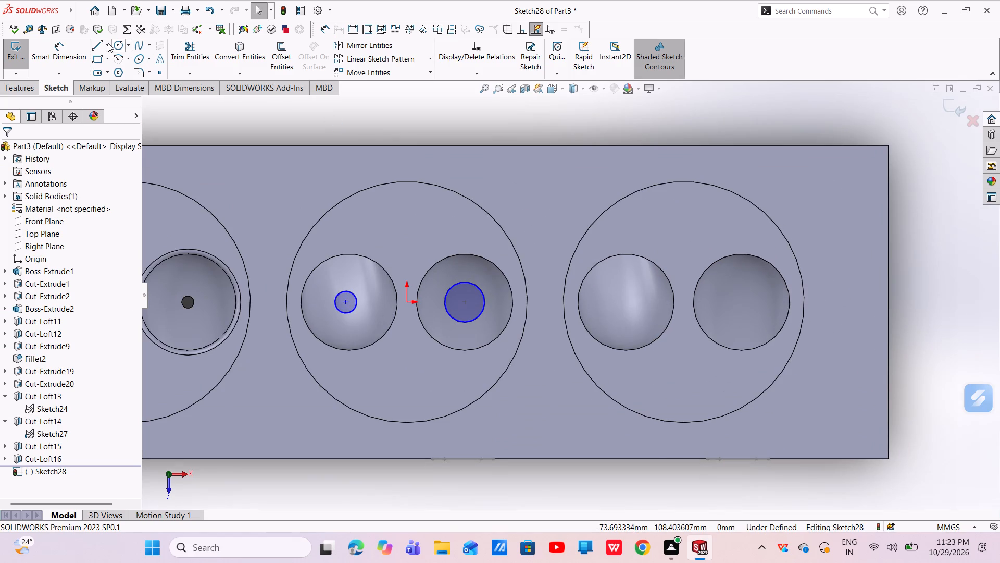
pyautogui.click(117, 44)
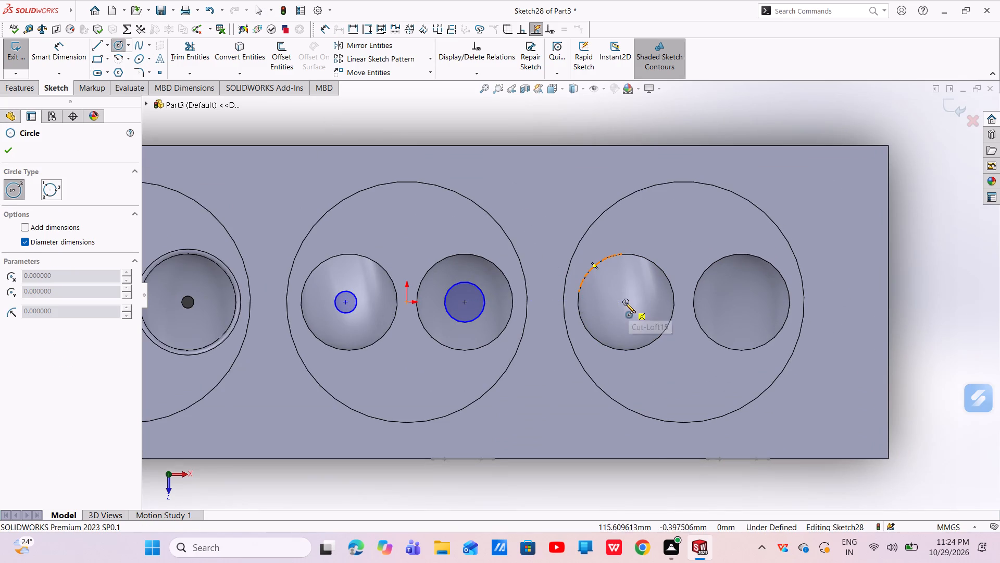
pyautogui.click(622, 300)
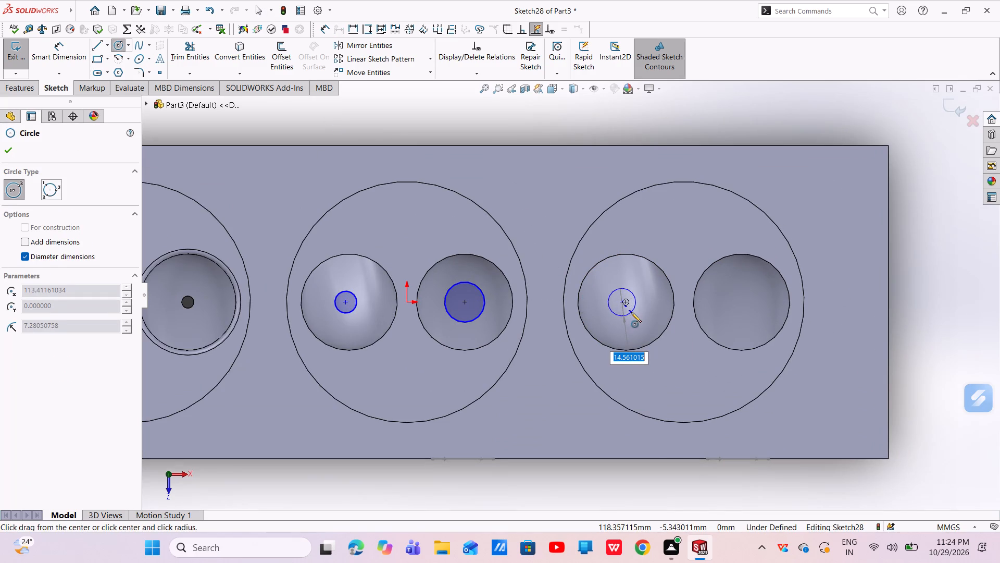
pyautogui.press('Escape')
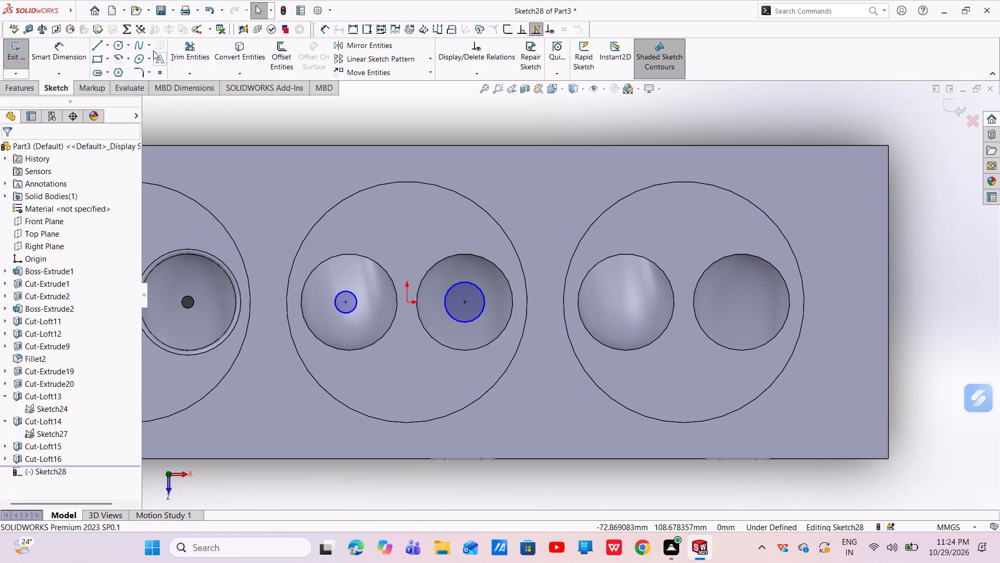
# Draw a small circle at the centre of the third recess's hole nearest the middle recess.
pyautogui.click(118, 44)
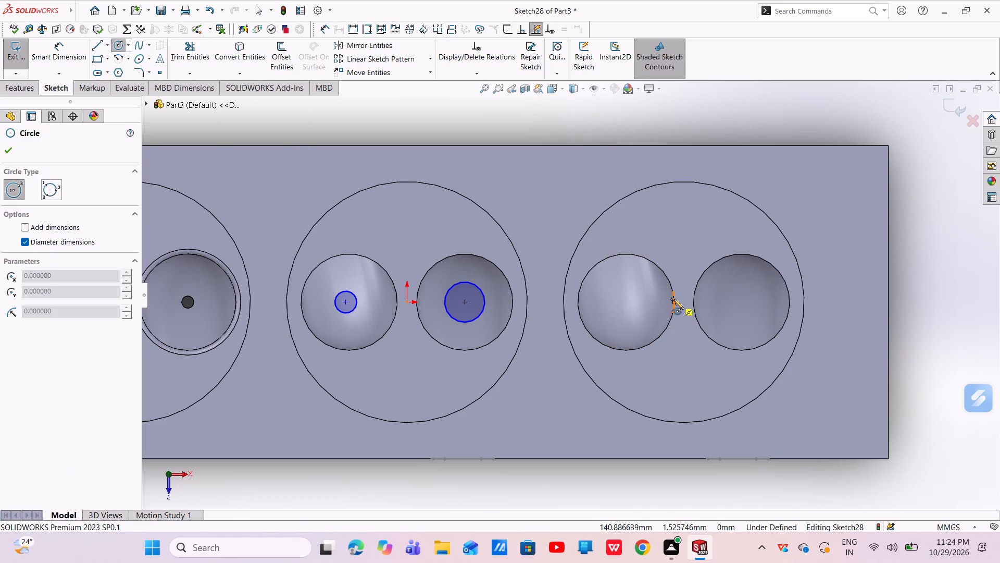
pyautogui.click(627, 302)
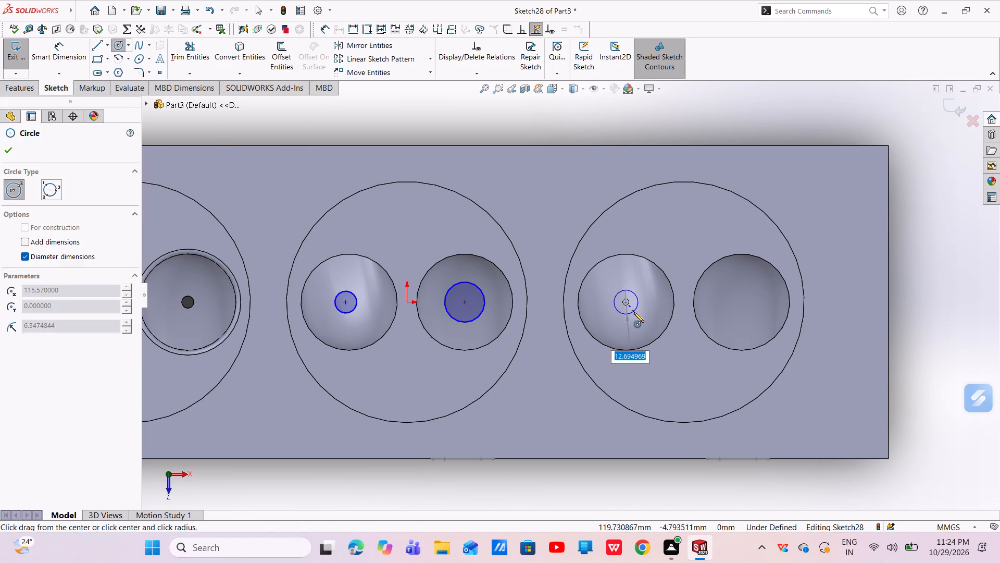
pyautogui.click(634, 313)
pyautogui.rightClick(635, 313)
pyautogui.click(651, 322)
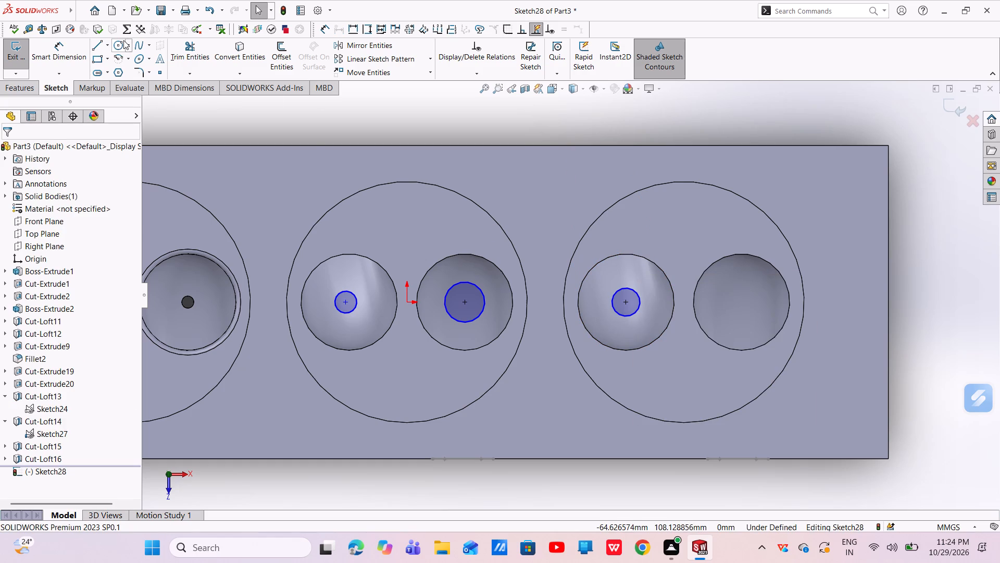
# Draw a small circle at the centre of the third recess's hole farthest from the middle recess.
pyautogui.click(115, 45)
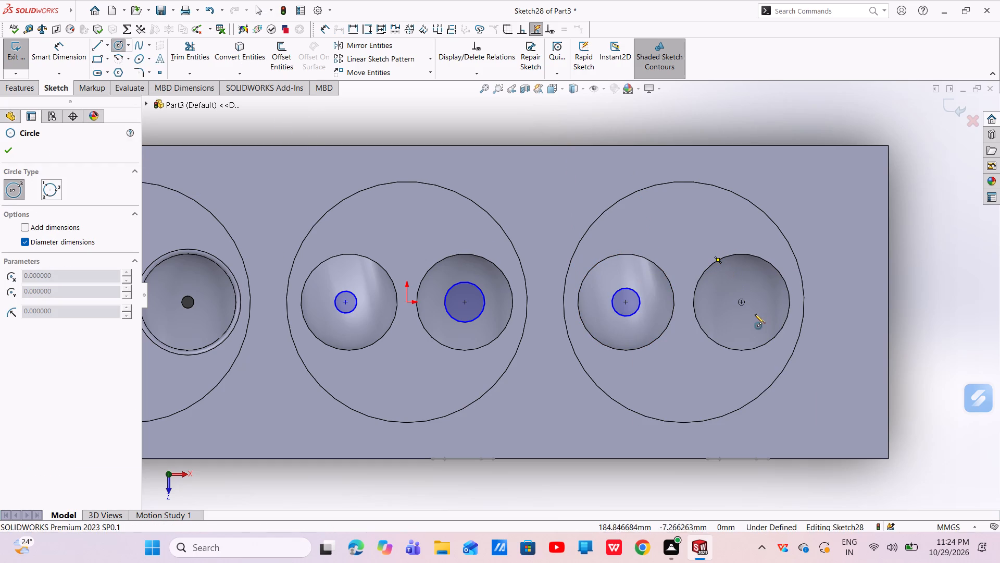
pyautogui.click(741, 301)
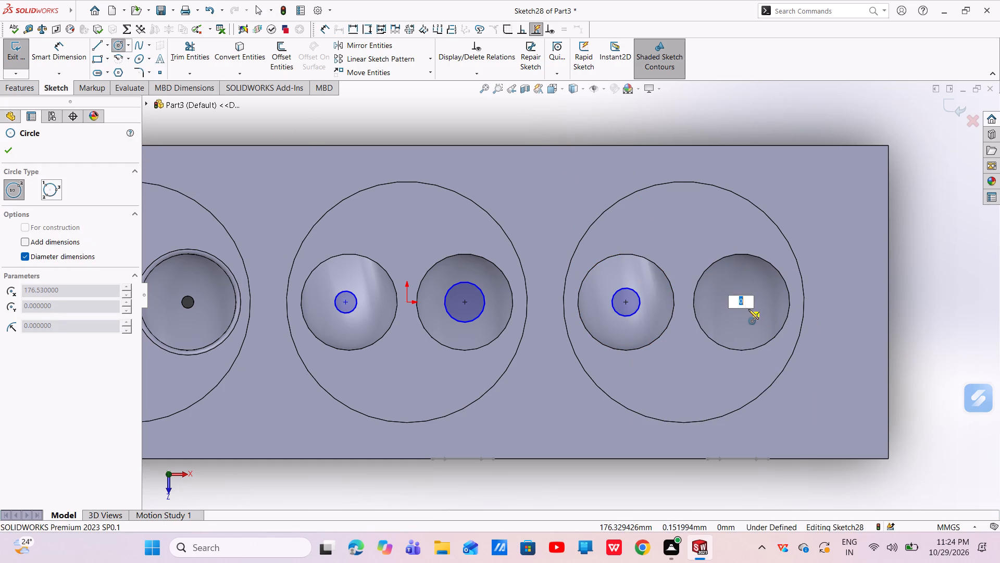
pyautogui.click(751, 314)
pyautogui.rightClick(752, 314)
pyautogui.click(764, 319)
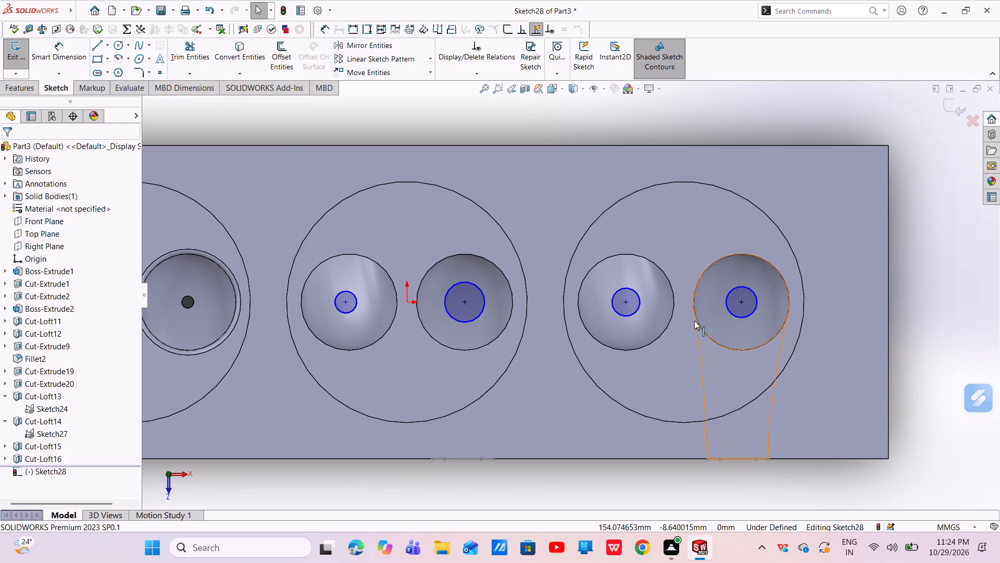
# Dimension the small circle in the middle recess's hole nearest the first recess to a 6.35 mm diameter.
pyautogui.click(48, 55)
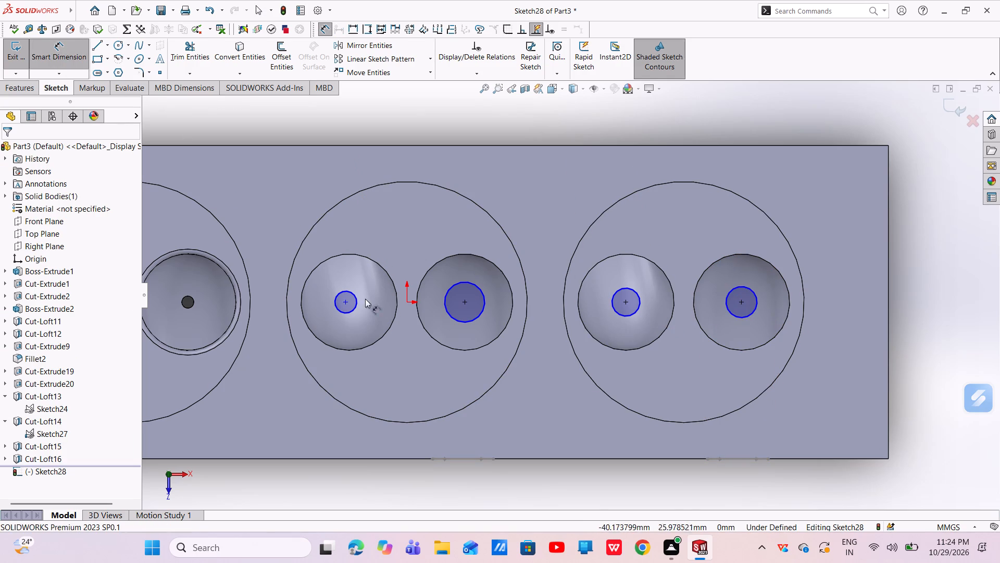
pyautogui.click(353, 293)
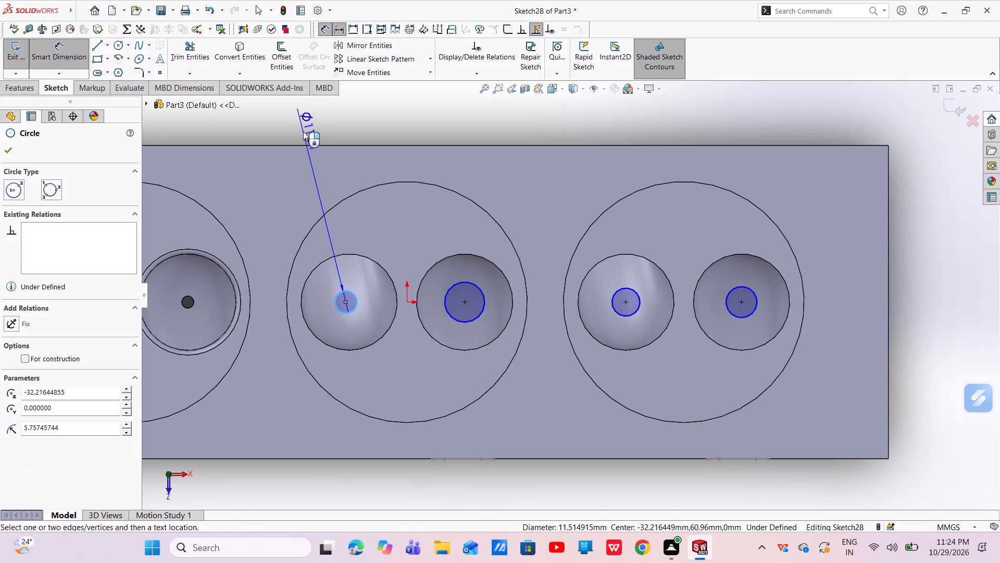
pyautogui.click(299, 123)
pyautogui.press('BackSpace')
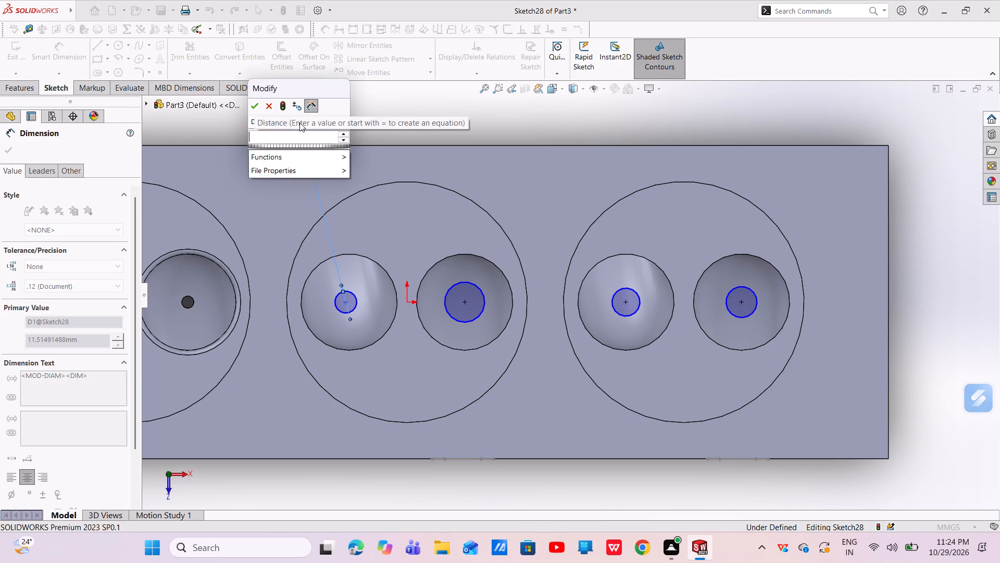
pyautogui.press('6')
pyautogui.write('.35')
pyautogui.press('Return')
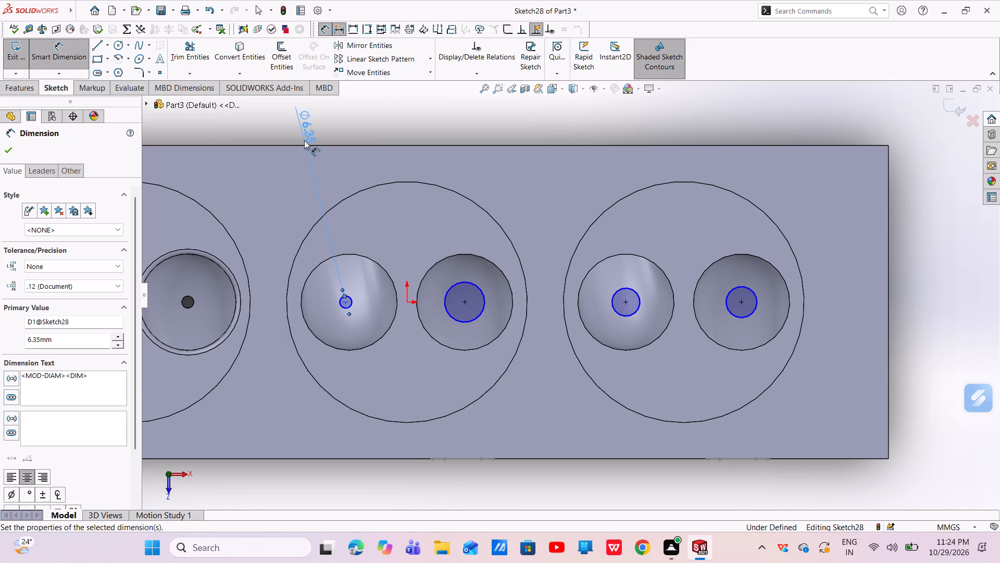
pyautogui.press('Escape')
# Make all four small circles in the middle and third recesses equal in size to the 6.35 mm circle.
pyautogui.click(351, 302)
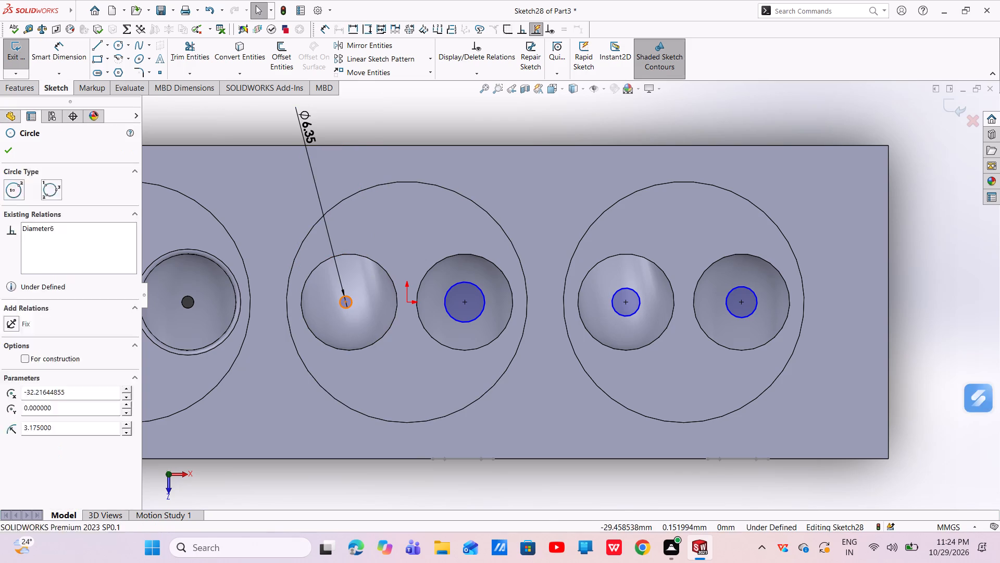
pyautogui.keyDown('ctrl'); pyautogui.click(456, 319); pyautogui.keyUp('ctrl')
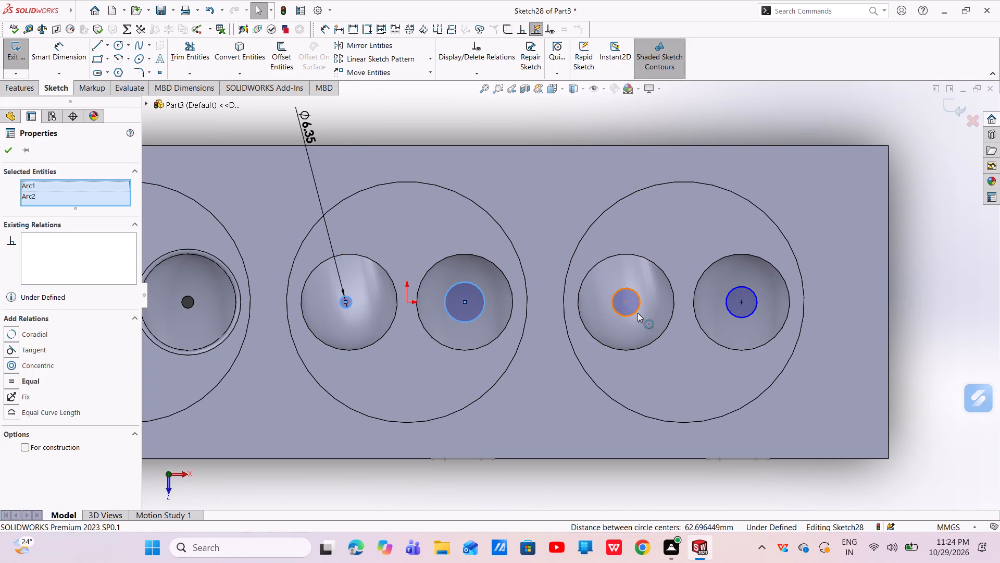
pyautogui.keyDown('ctrl'); pyautogui.click(637, 311); pyautogui.keyUp('ctrl')
pyautogui.keyDown('ctrl'); pyautogui.click(731, 310); pyautogui.keyUp('ctrl')
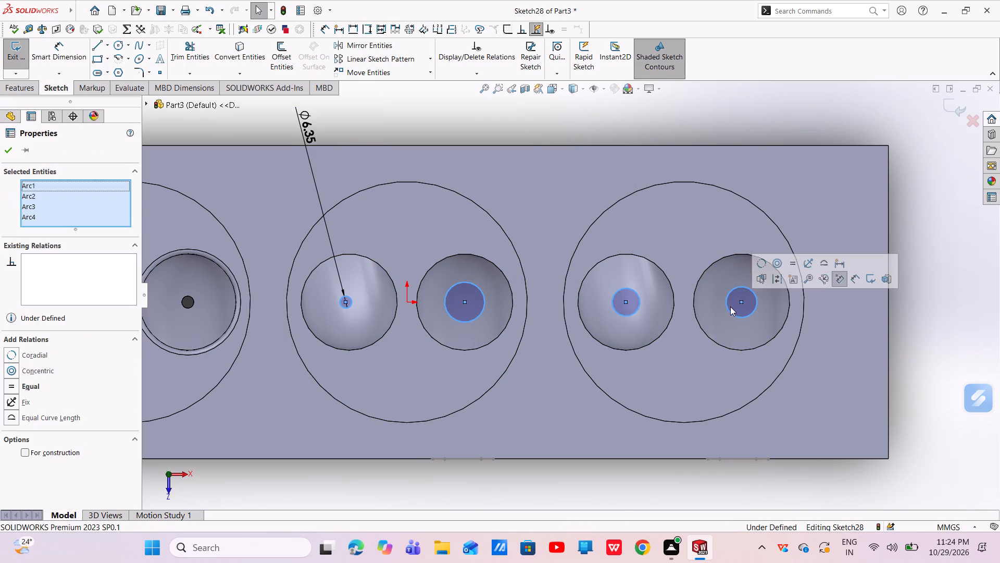
pyautogui.click(796, 264)
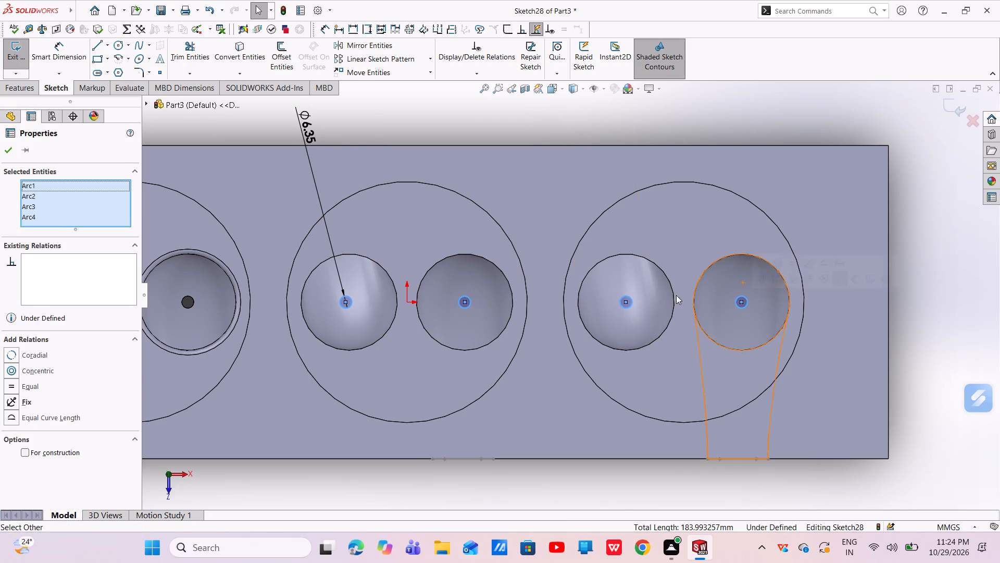
pyautogui.press('Escape')
# Add a horizontal relation between the centre points of the two small circles in the middle recess.
pyautogui.scroll(-6, 360, 298)
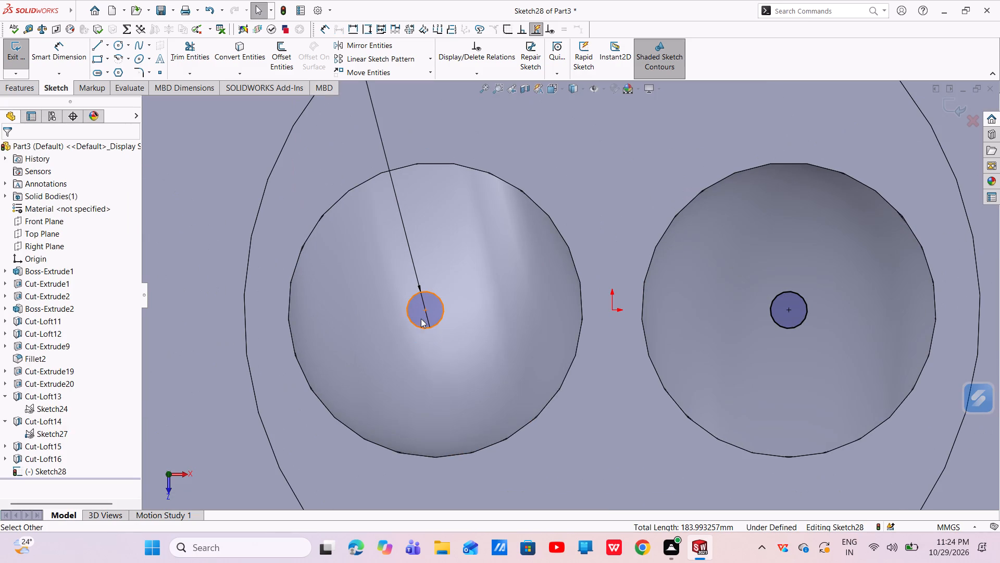
pyautogui.click(425, 309)
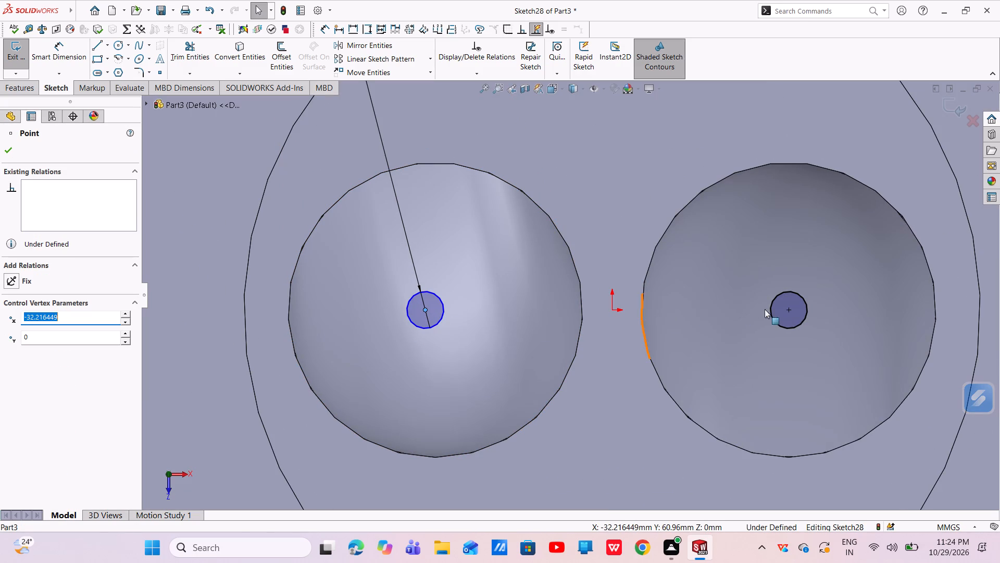
pyautogui.keyDown('ctrl'); pyautogui.click(788, 312); pyautogui.keyUp('ctrl')
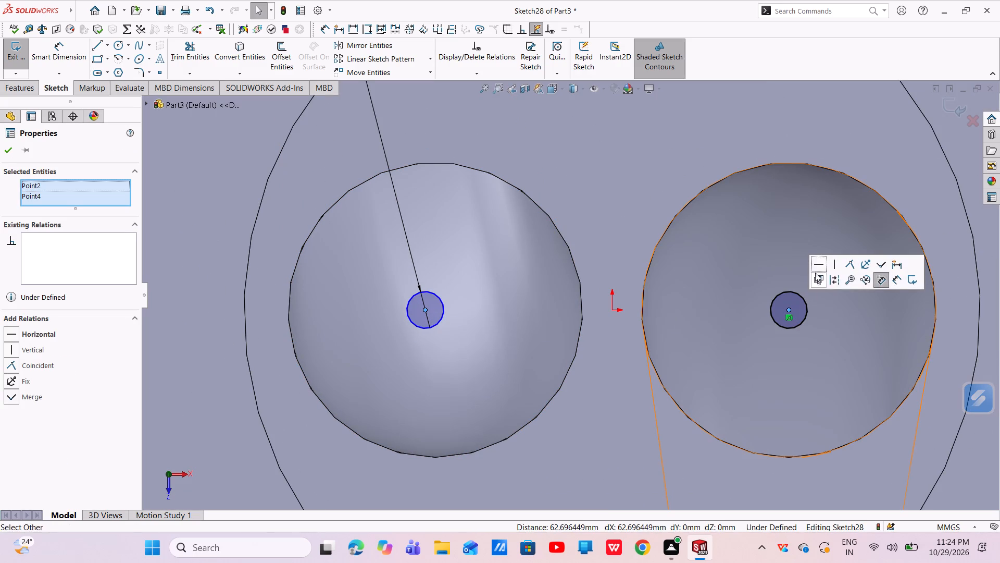
pyautogui.click(815, 265)
pyautogui.press('Escape')
# Add a horizontal relation between the centre points of the two small circles in the third recess.
pyautogui.scroll(4, 803, 312)
pyautogui.scroll(3, 913, 290)
pyautogui.scroll(-4, 888, 318)
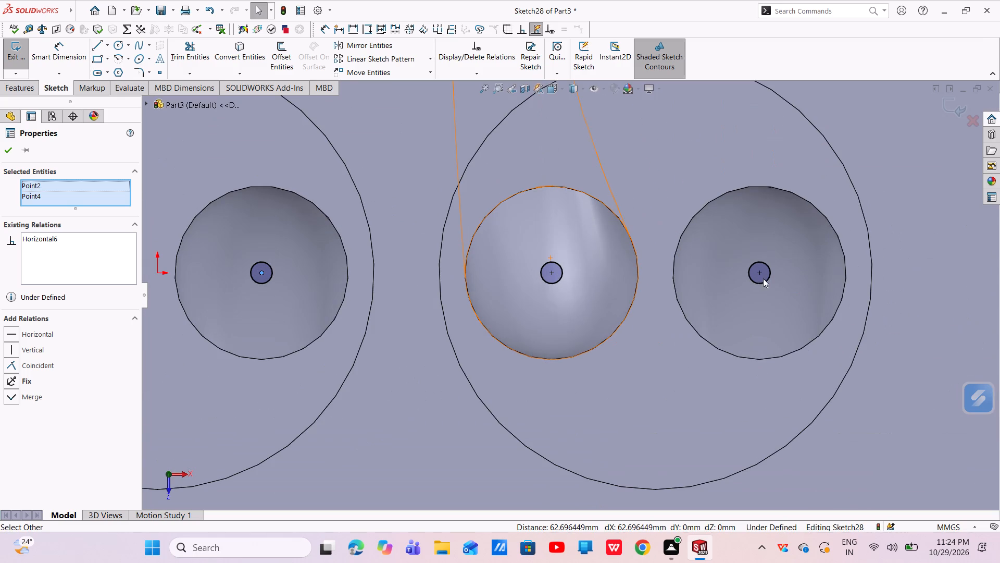
pyautogui.click(759, 273)
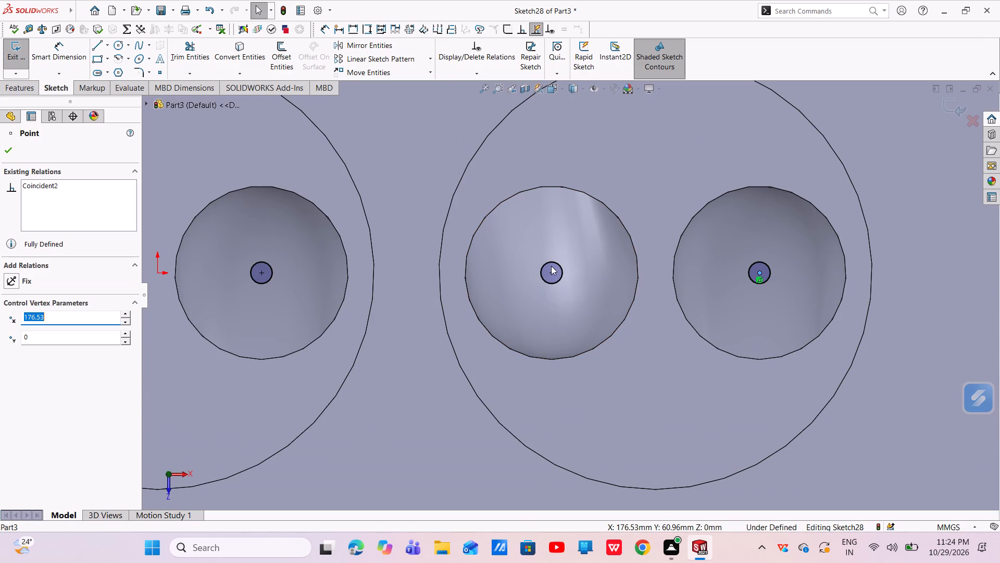
pyautogui.keyDown('ctrl'); pyautogui.click(553, 272); pyautogui.keyUp('ctrl')
pyautogui.click(586, 228)
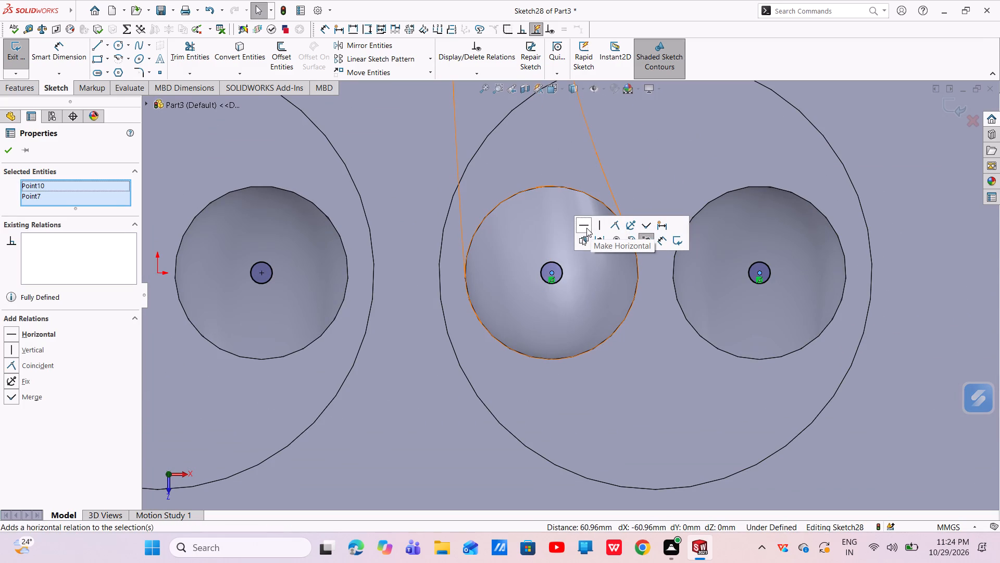
pyautogui.press('Escape')
pyautogui.press('Escape')
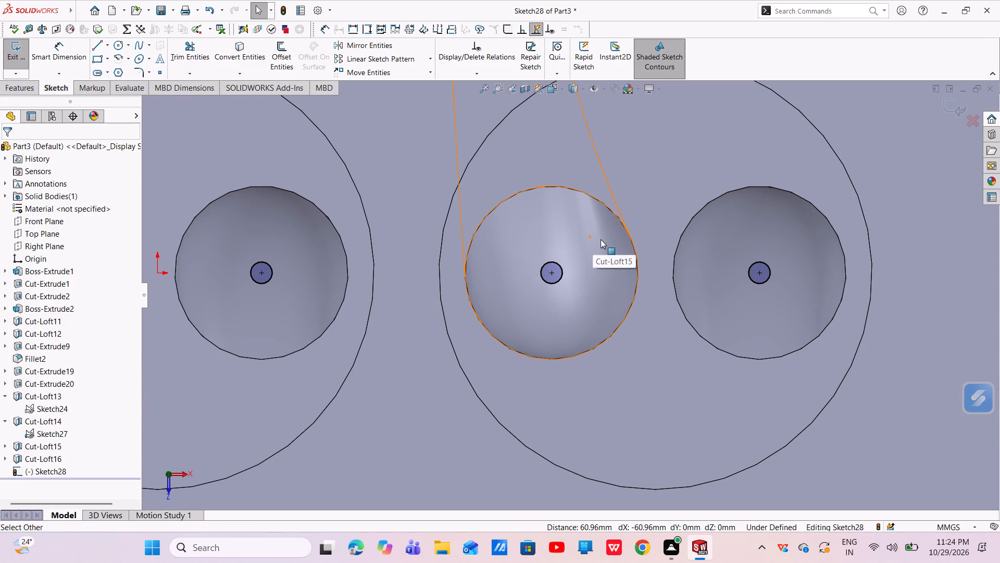
# Cut-extrude the four small circles with the Through All - Both end condition.
pyautogui.click(5, 85)
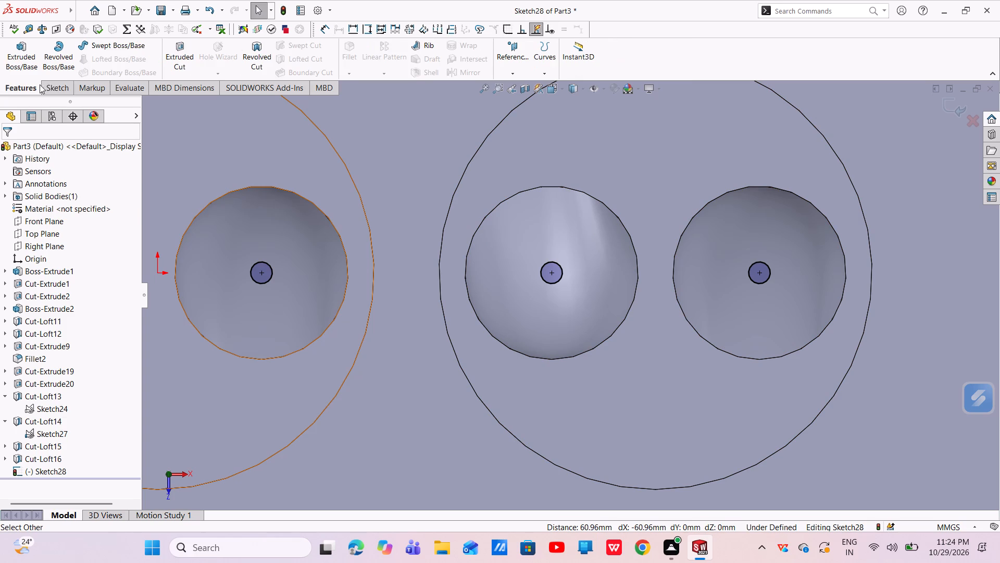
pyautogui.click(176, 56)
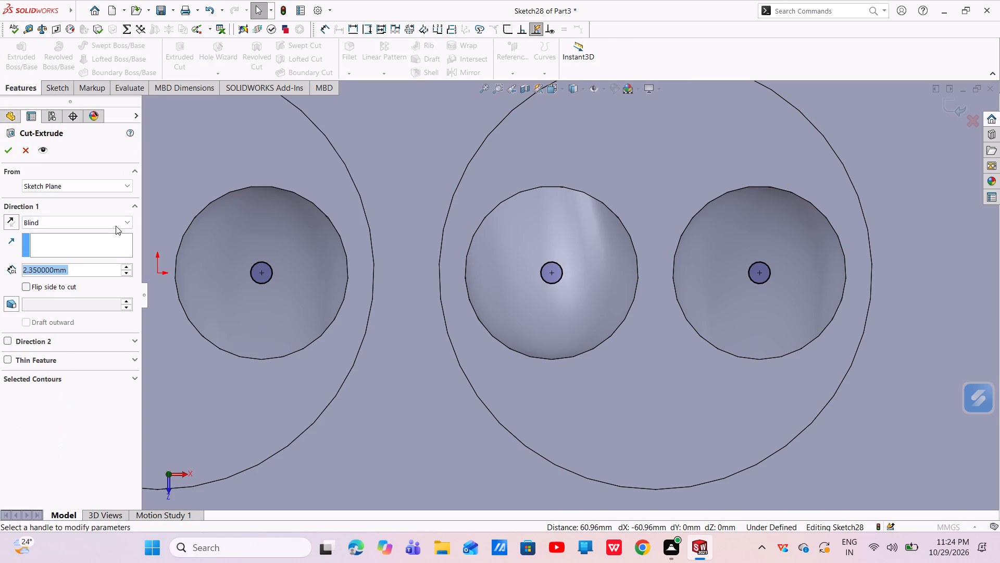
pyautogui.click(127, 219)
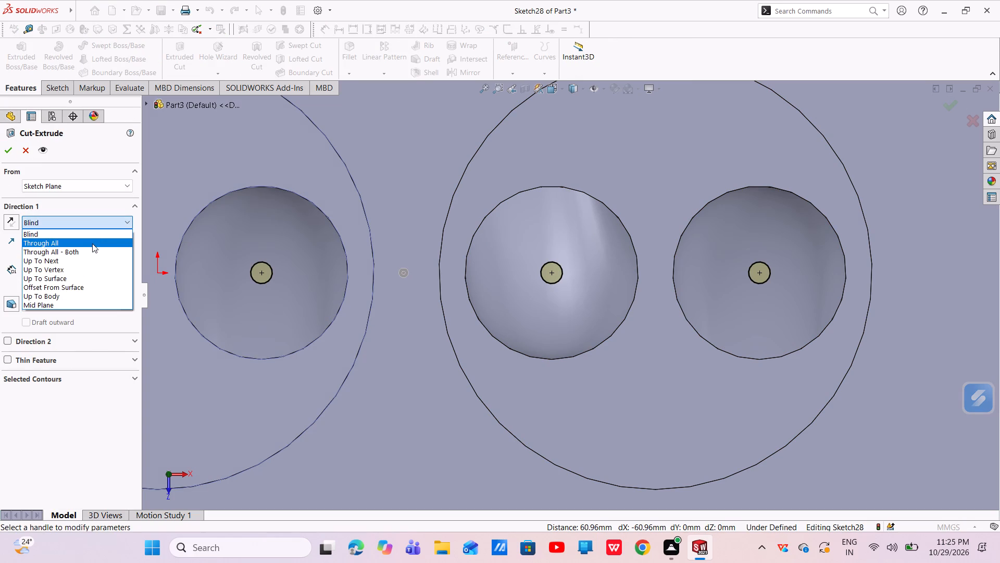
pyautogui.click(92, 243)
pyautogui.click(99, 221)
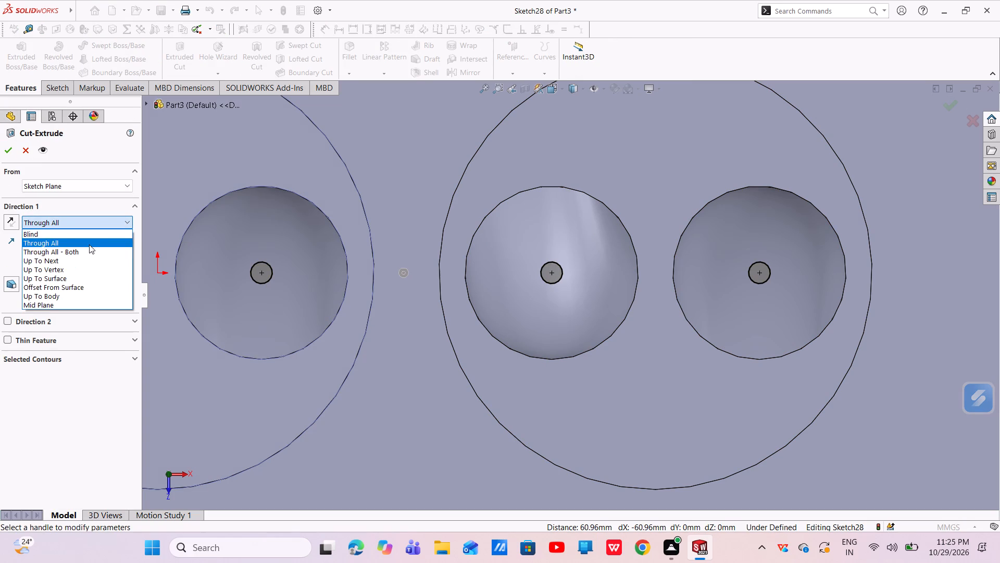
pyautogui.click(88, 249)
pyautogui.click(4, 147)
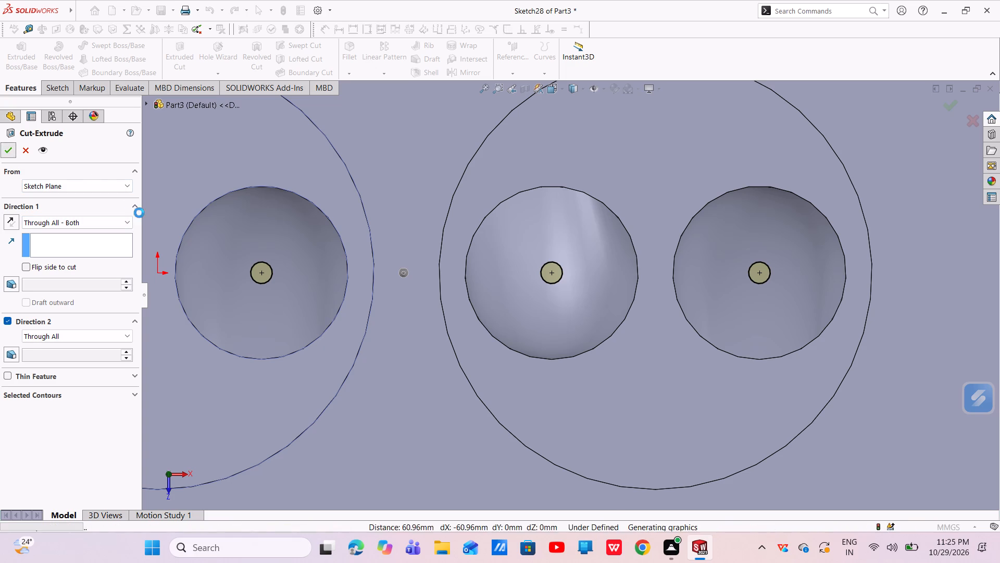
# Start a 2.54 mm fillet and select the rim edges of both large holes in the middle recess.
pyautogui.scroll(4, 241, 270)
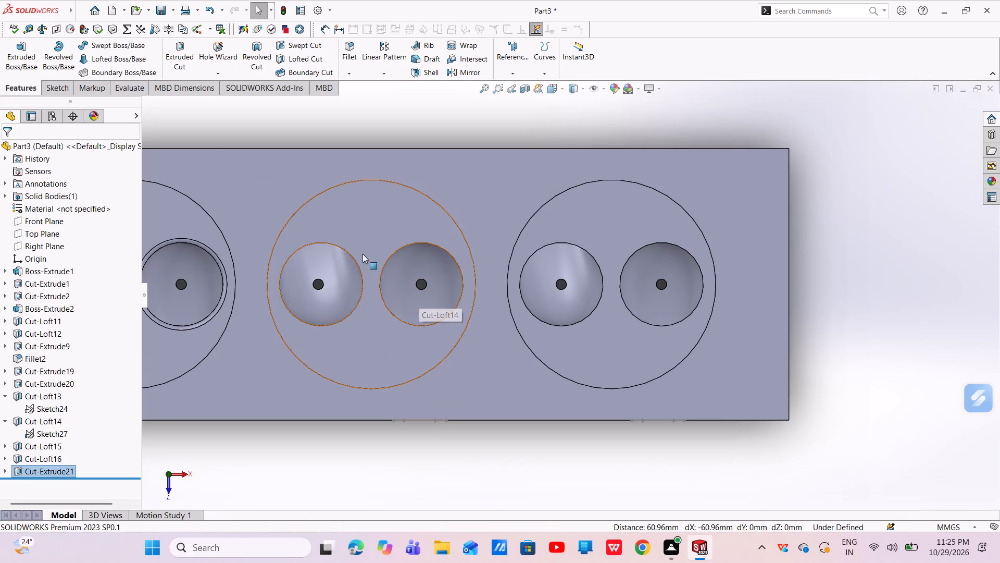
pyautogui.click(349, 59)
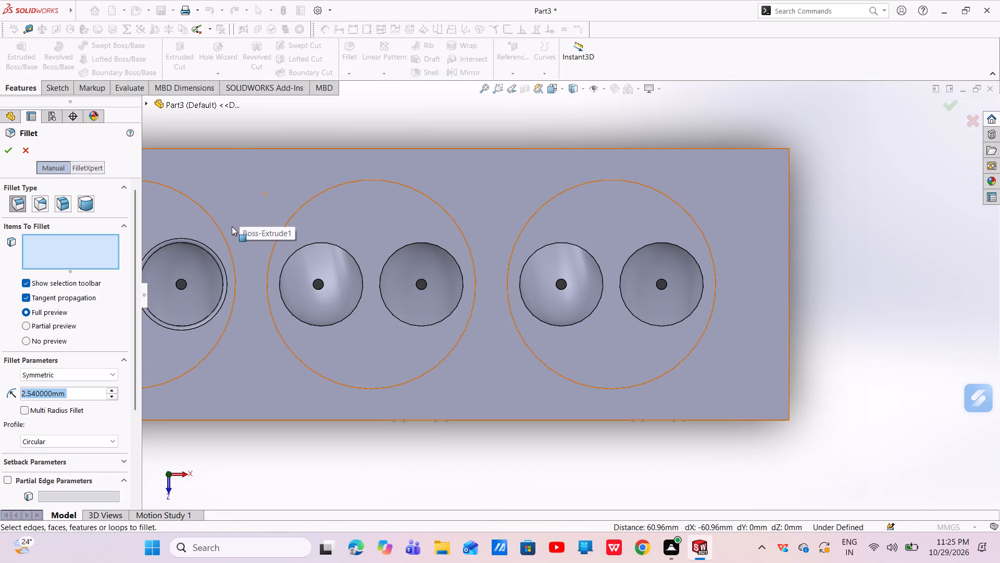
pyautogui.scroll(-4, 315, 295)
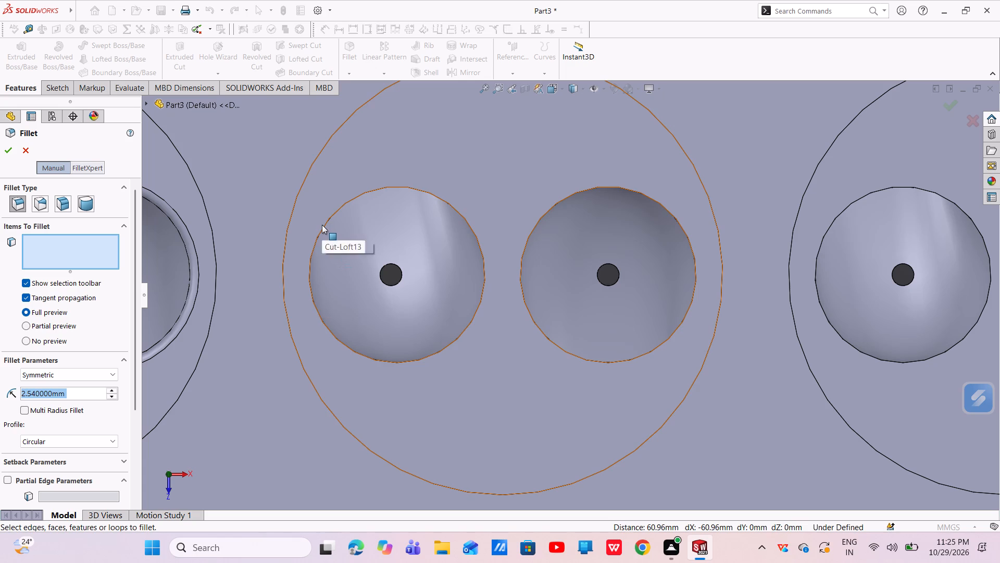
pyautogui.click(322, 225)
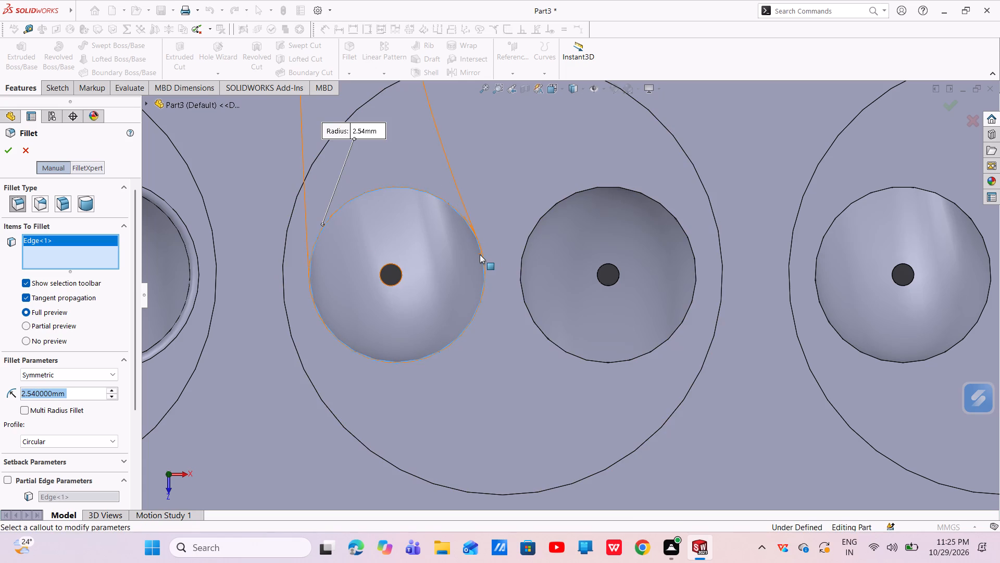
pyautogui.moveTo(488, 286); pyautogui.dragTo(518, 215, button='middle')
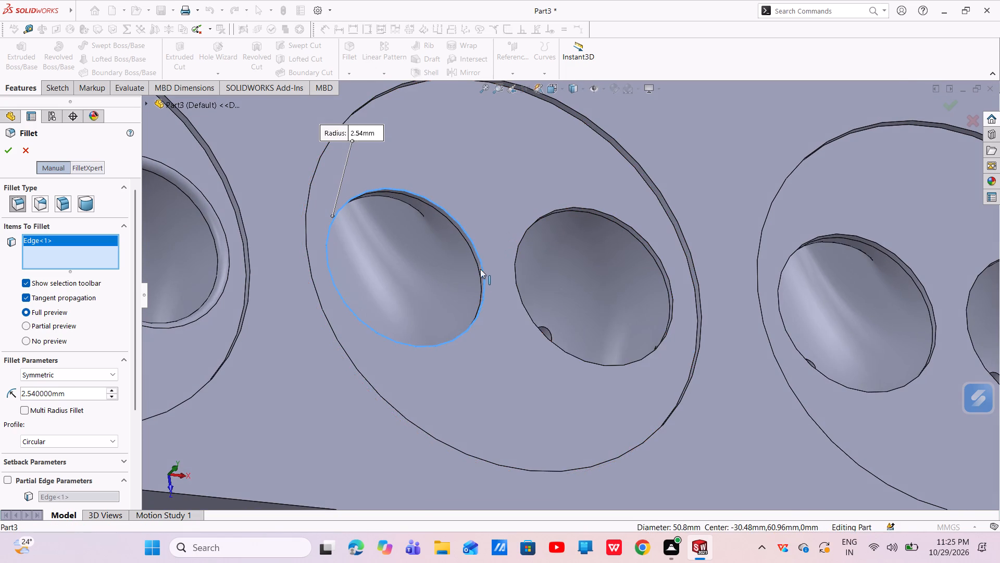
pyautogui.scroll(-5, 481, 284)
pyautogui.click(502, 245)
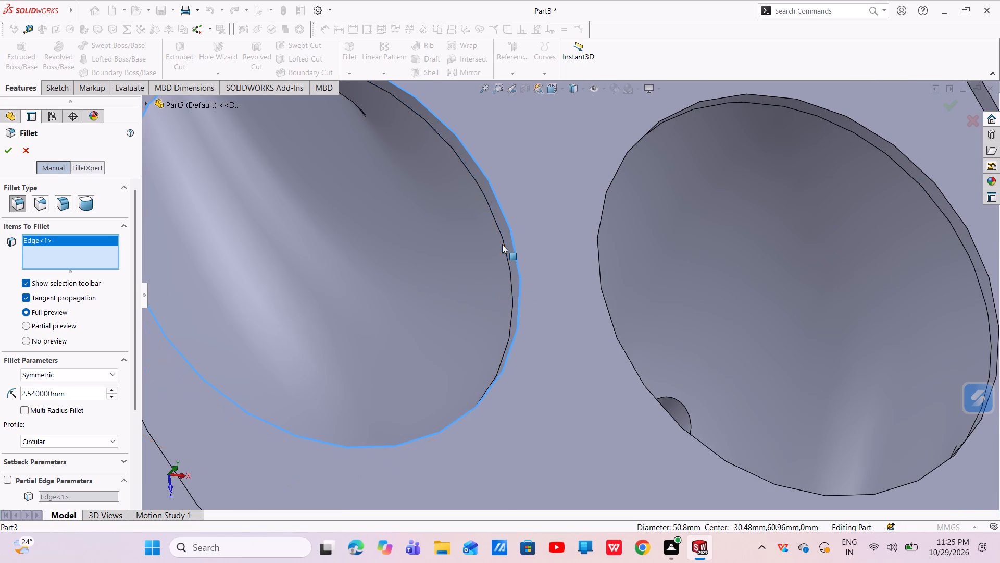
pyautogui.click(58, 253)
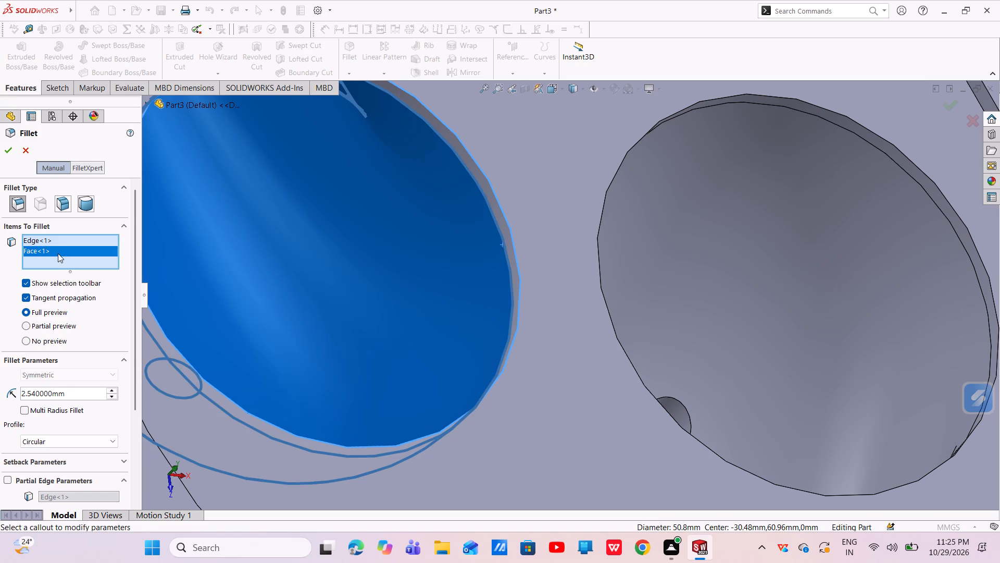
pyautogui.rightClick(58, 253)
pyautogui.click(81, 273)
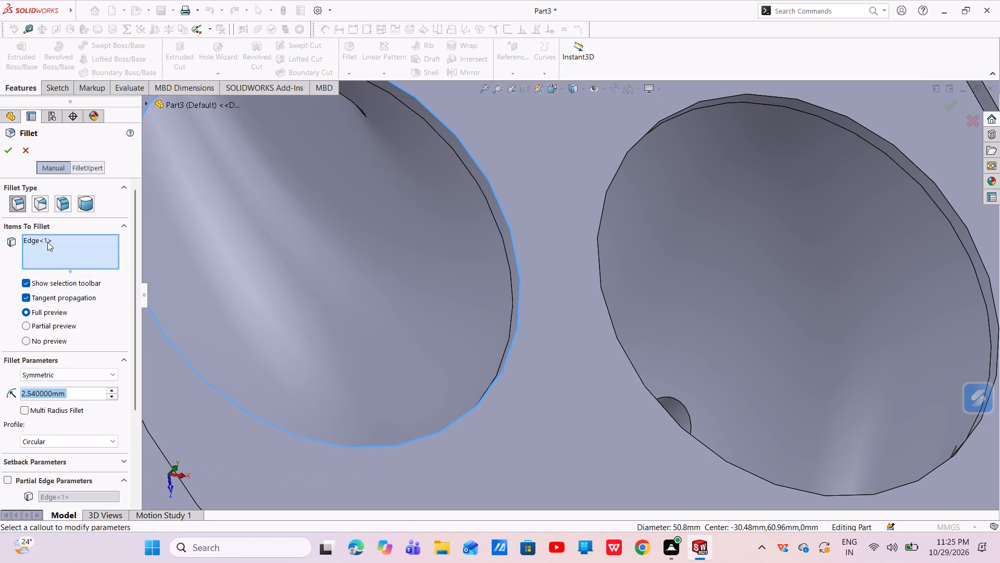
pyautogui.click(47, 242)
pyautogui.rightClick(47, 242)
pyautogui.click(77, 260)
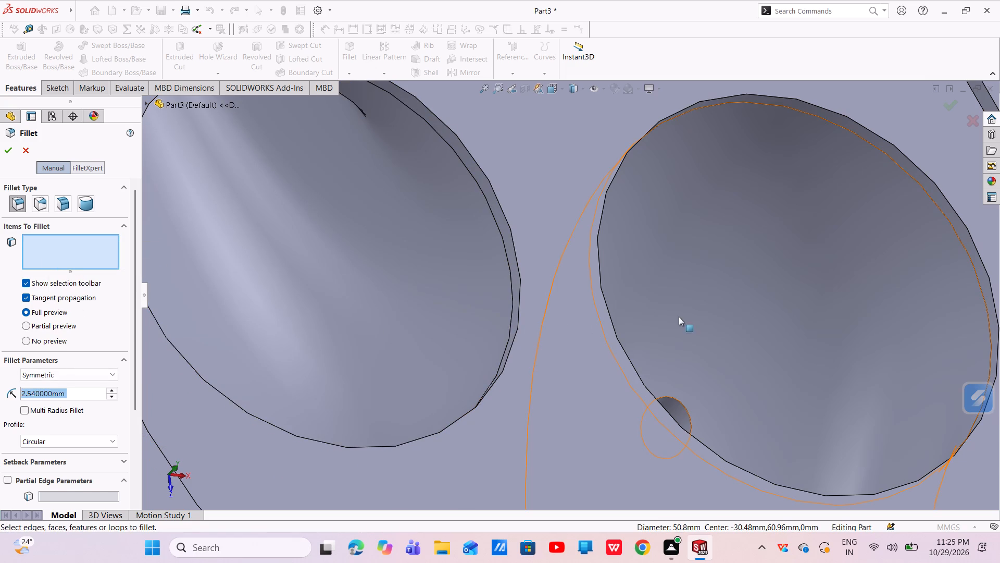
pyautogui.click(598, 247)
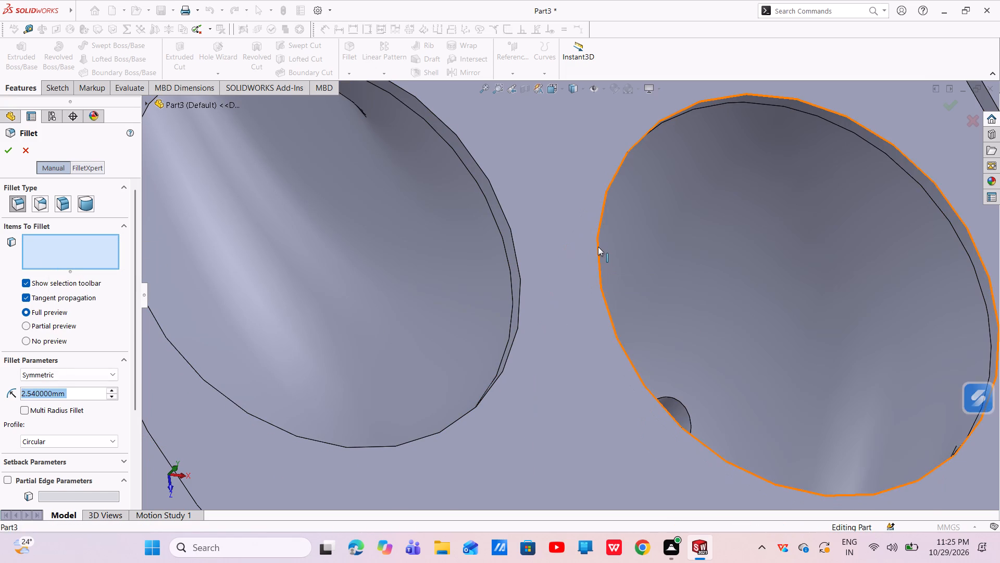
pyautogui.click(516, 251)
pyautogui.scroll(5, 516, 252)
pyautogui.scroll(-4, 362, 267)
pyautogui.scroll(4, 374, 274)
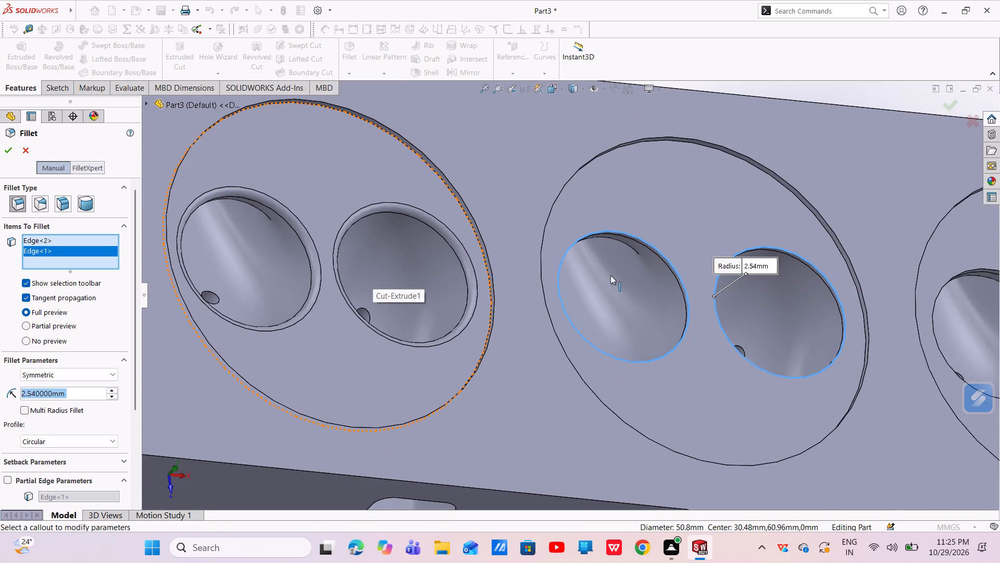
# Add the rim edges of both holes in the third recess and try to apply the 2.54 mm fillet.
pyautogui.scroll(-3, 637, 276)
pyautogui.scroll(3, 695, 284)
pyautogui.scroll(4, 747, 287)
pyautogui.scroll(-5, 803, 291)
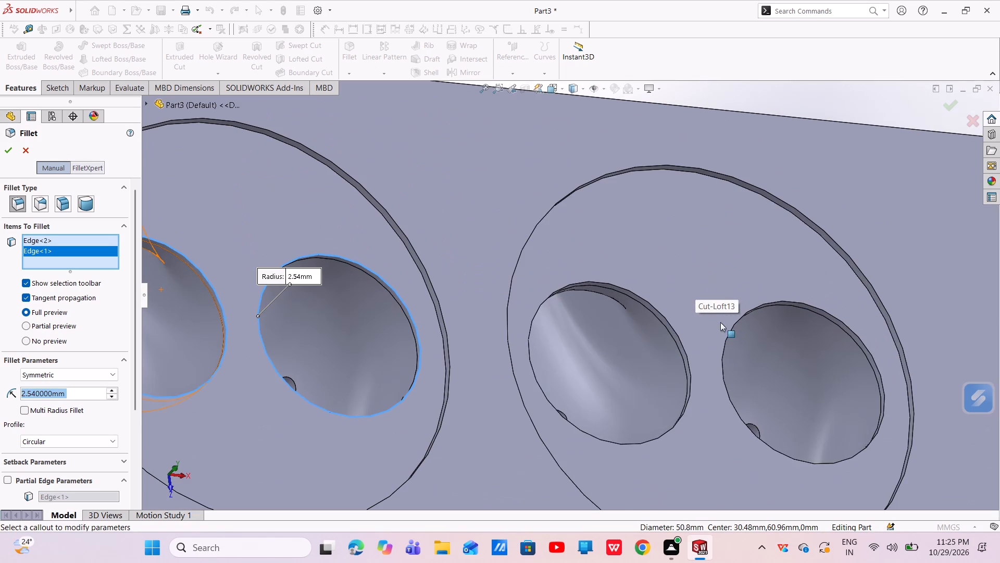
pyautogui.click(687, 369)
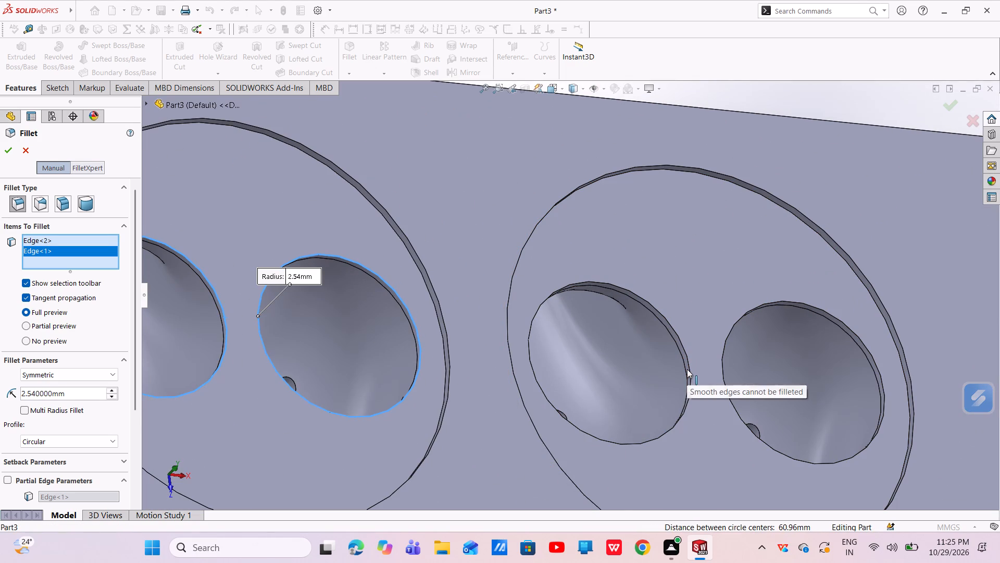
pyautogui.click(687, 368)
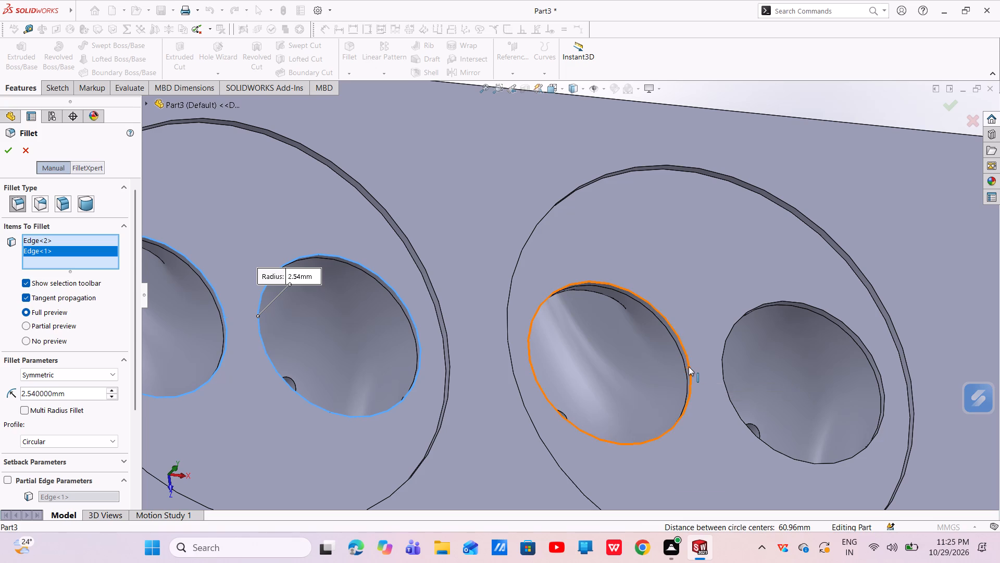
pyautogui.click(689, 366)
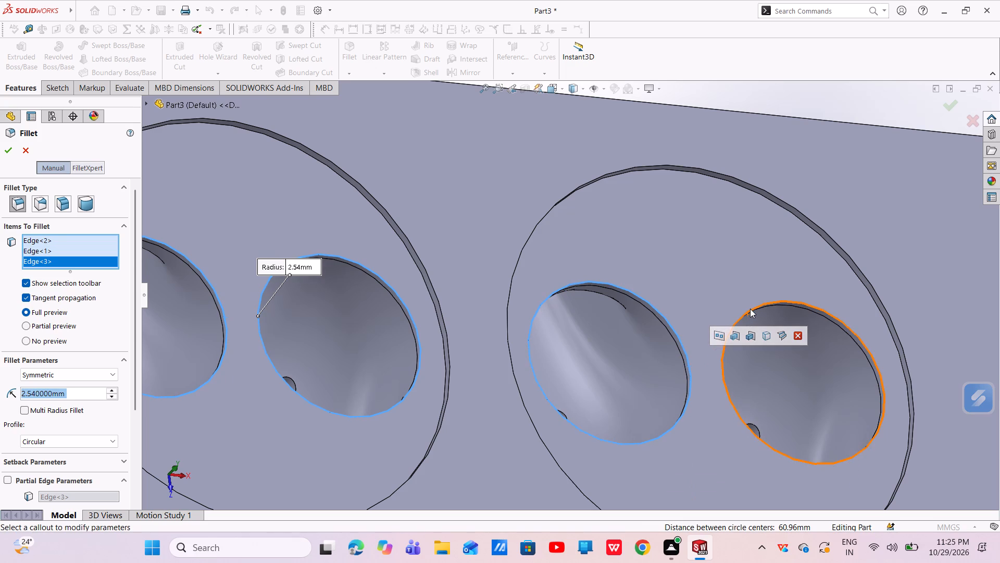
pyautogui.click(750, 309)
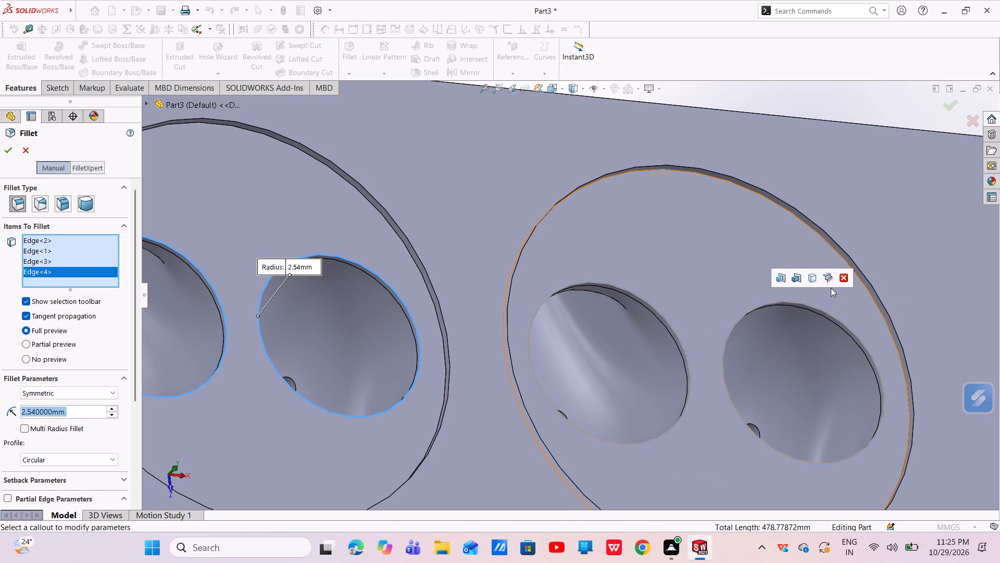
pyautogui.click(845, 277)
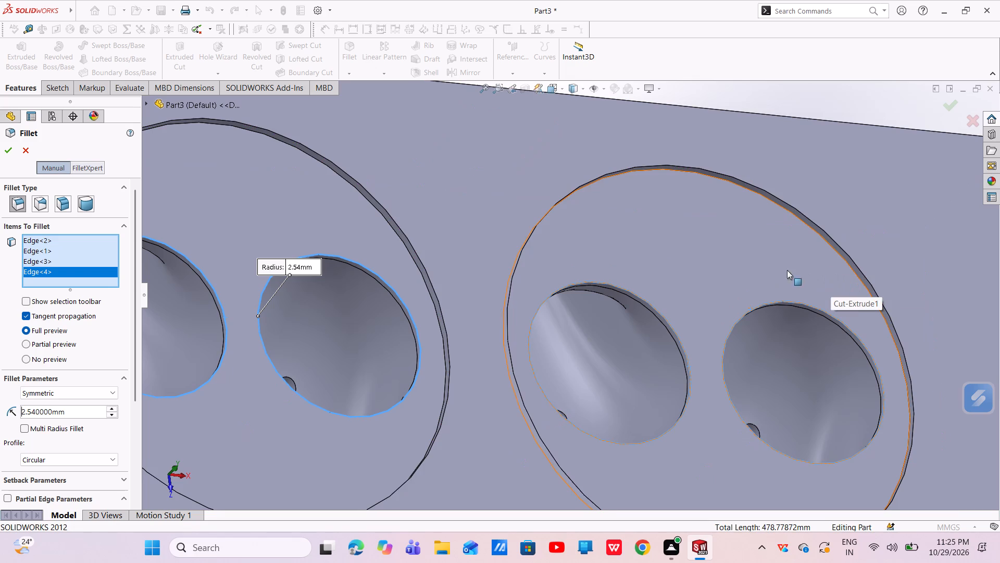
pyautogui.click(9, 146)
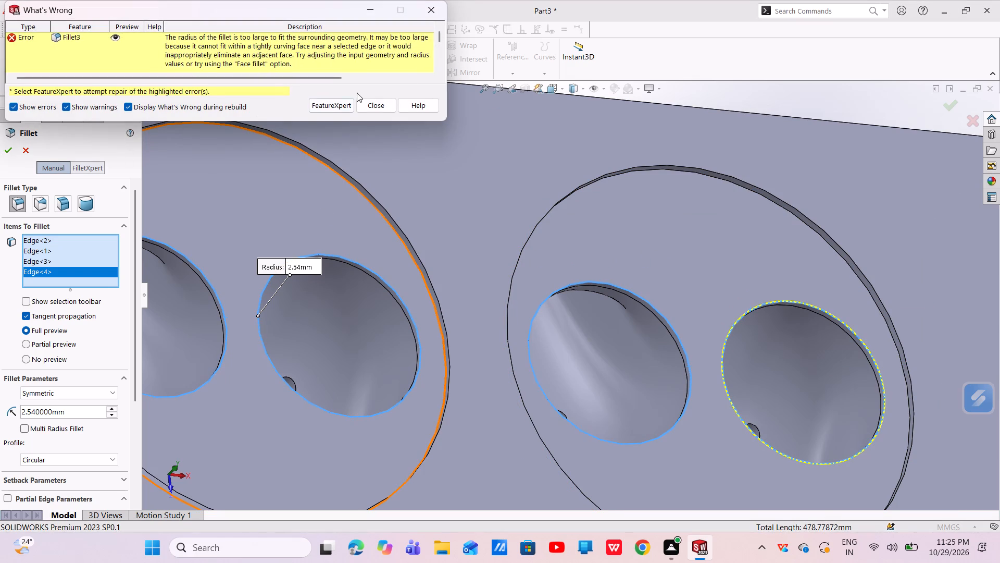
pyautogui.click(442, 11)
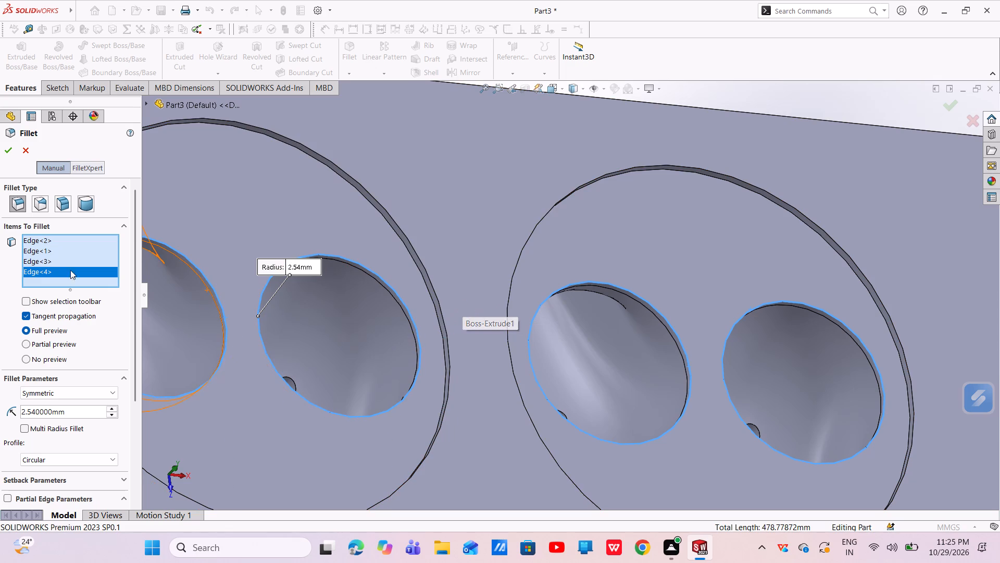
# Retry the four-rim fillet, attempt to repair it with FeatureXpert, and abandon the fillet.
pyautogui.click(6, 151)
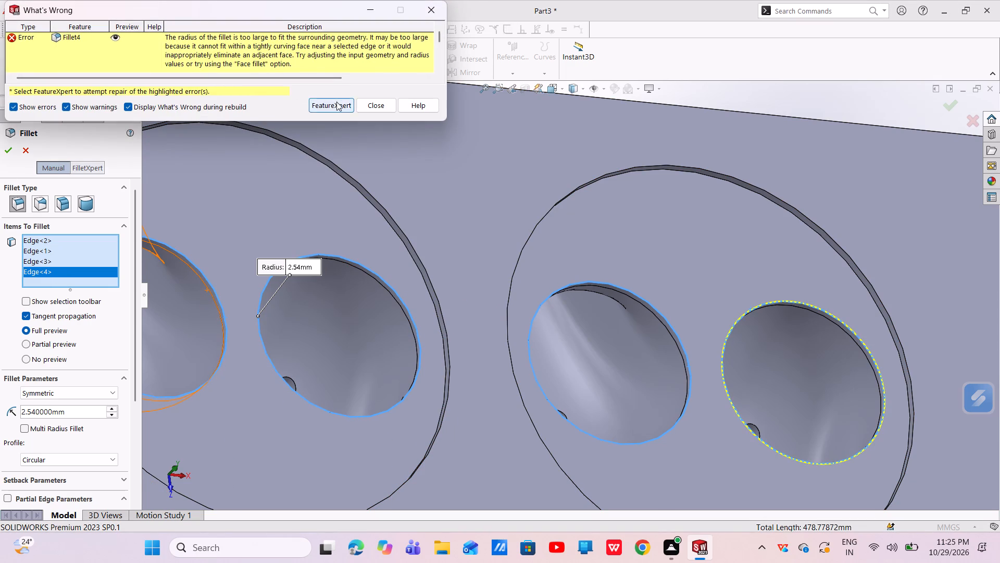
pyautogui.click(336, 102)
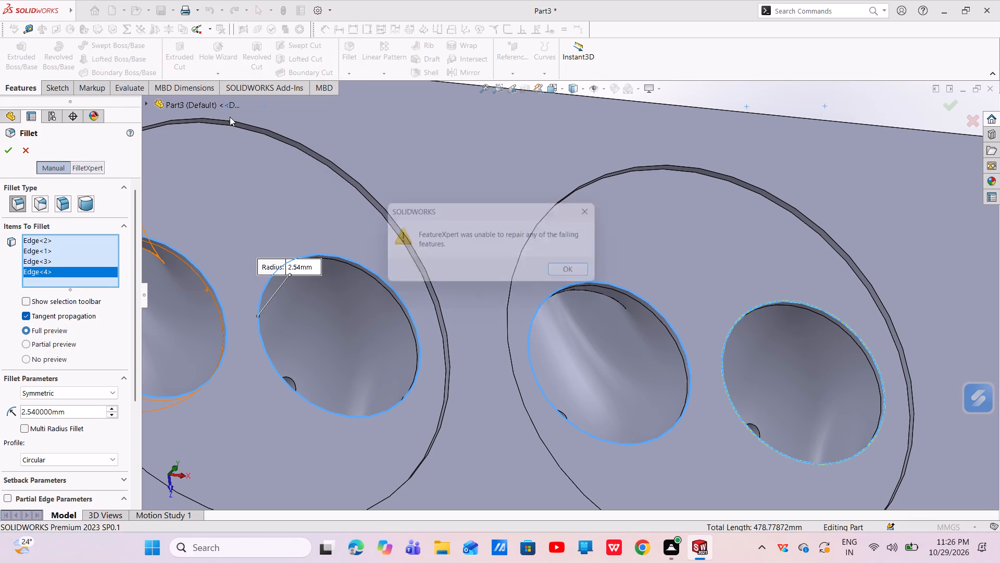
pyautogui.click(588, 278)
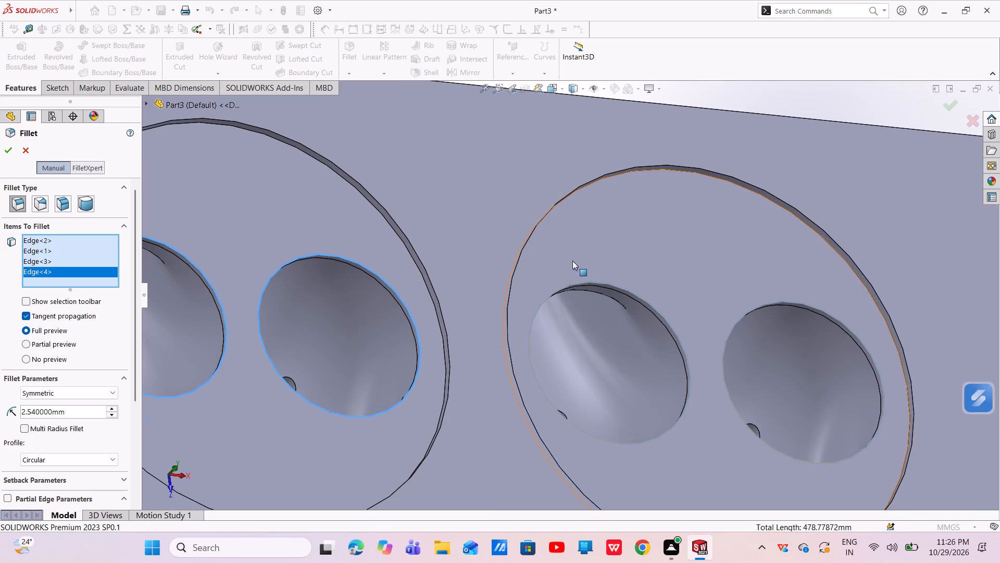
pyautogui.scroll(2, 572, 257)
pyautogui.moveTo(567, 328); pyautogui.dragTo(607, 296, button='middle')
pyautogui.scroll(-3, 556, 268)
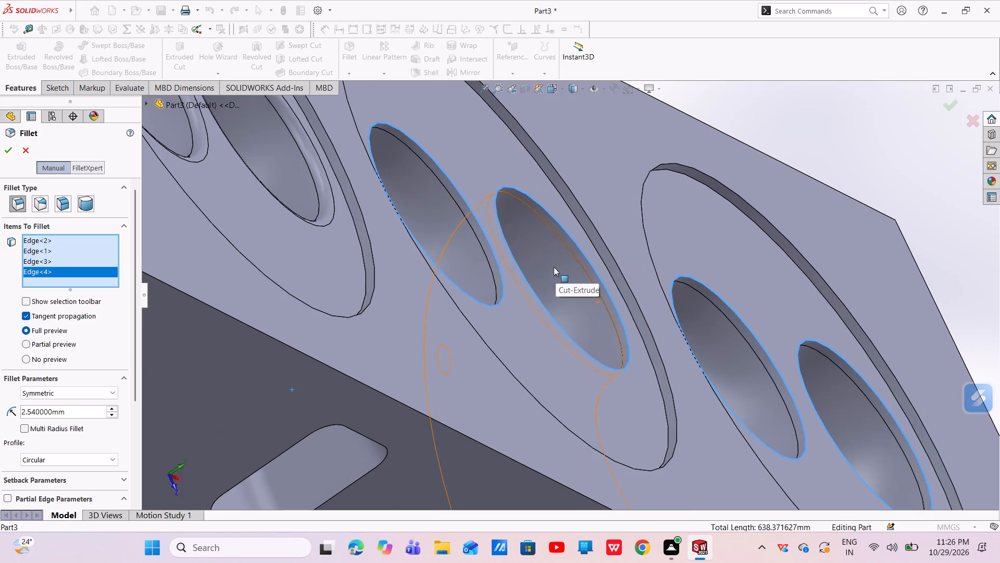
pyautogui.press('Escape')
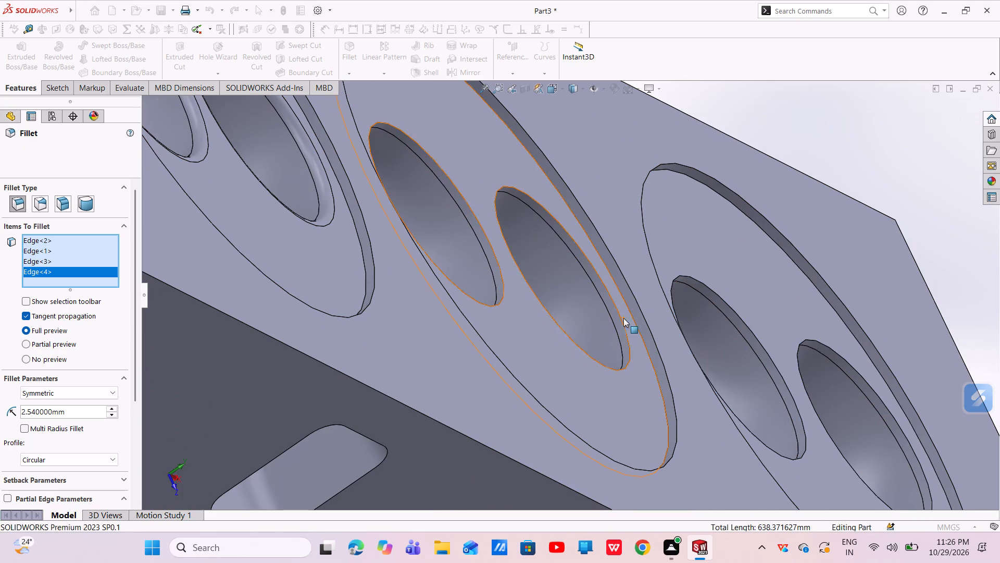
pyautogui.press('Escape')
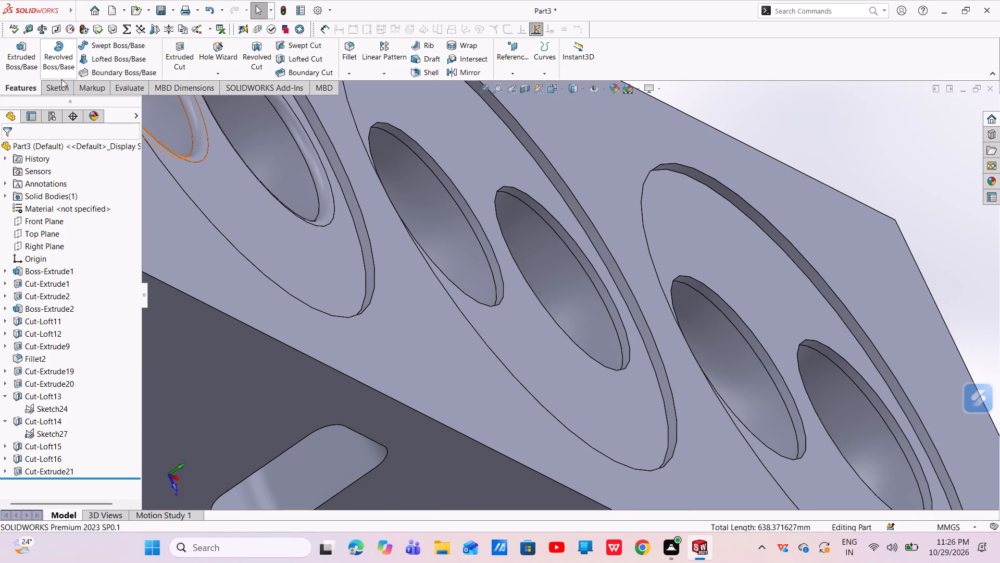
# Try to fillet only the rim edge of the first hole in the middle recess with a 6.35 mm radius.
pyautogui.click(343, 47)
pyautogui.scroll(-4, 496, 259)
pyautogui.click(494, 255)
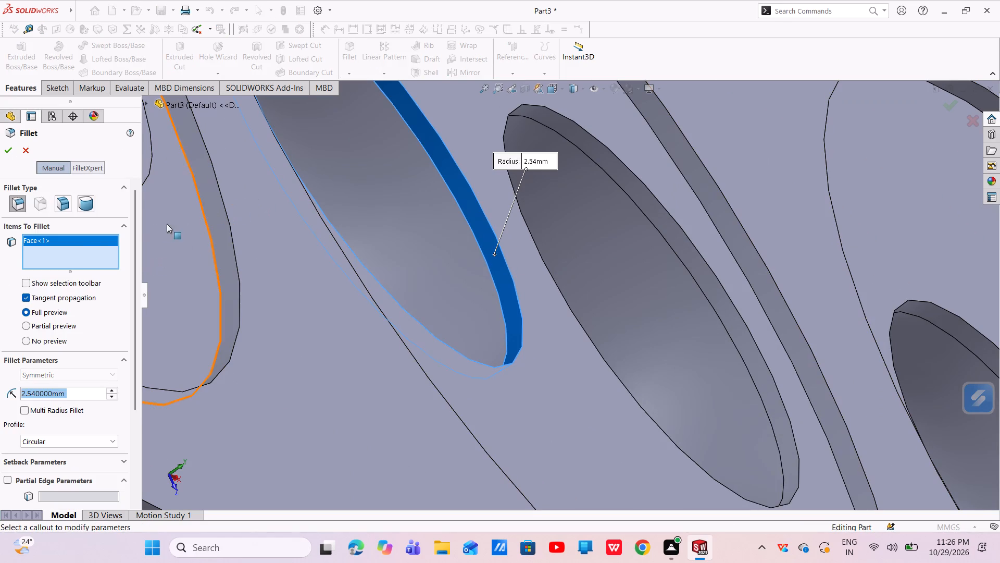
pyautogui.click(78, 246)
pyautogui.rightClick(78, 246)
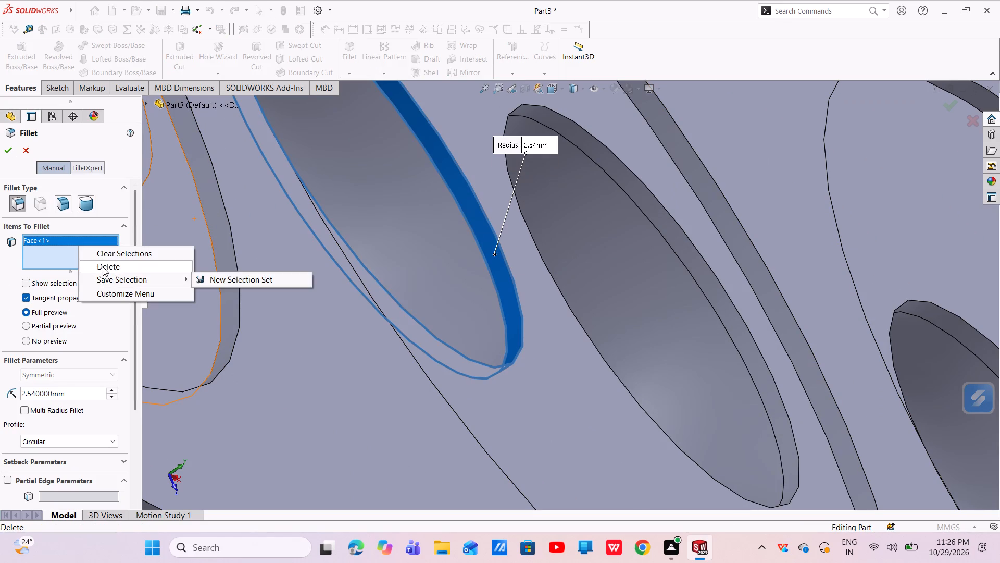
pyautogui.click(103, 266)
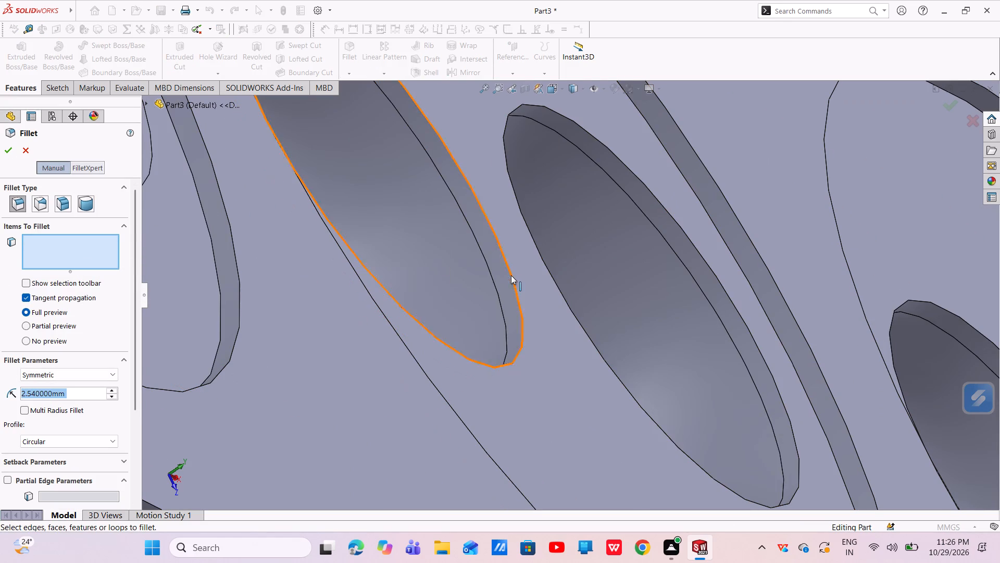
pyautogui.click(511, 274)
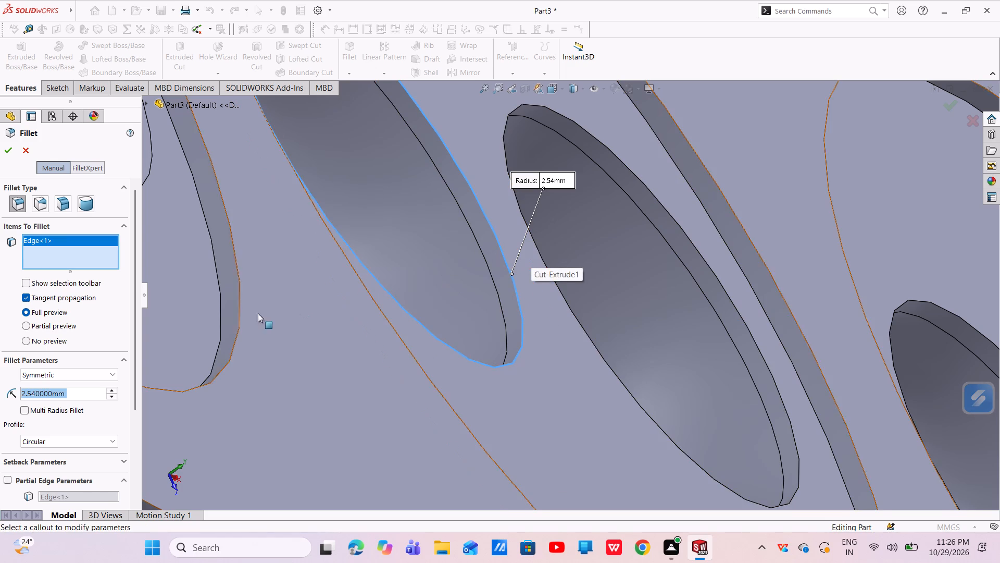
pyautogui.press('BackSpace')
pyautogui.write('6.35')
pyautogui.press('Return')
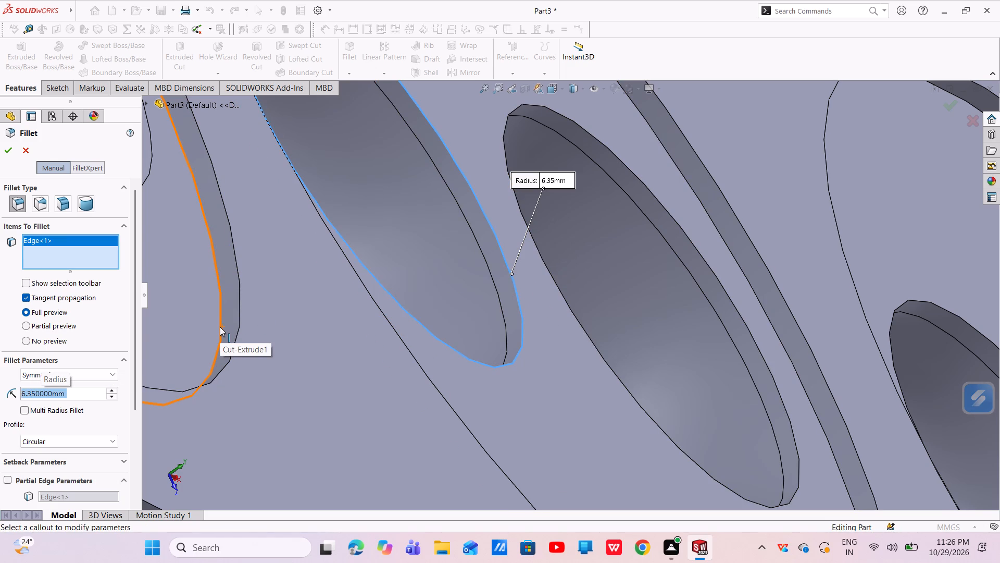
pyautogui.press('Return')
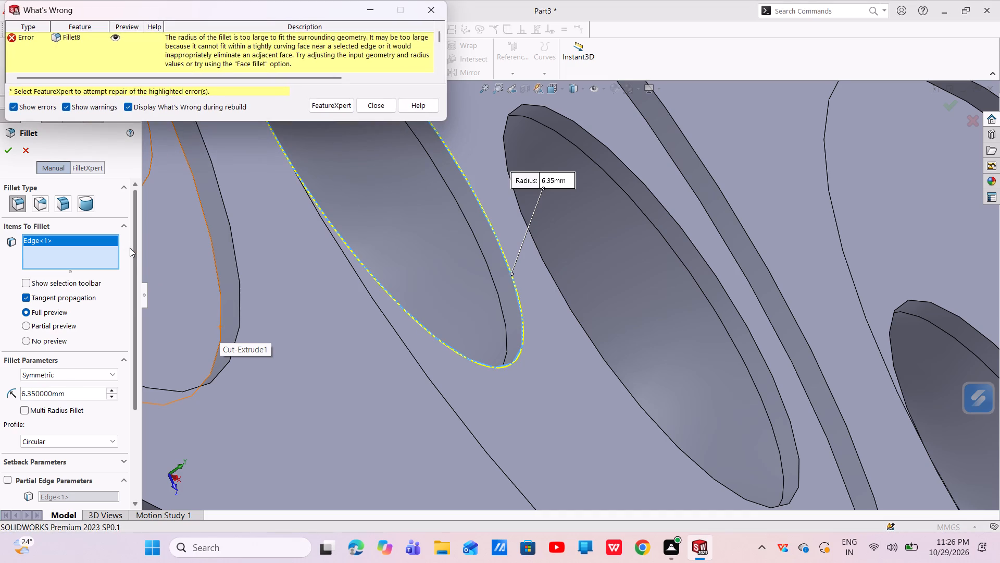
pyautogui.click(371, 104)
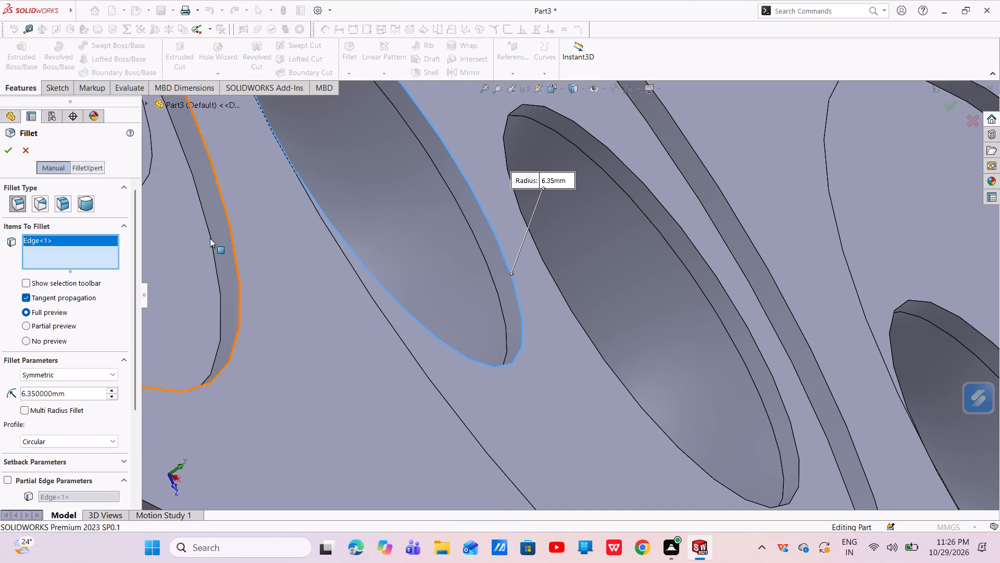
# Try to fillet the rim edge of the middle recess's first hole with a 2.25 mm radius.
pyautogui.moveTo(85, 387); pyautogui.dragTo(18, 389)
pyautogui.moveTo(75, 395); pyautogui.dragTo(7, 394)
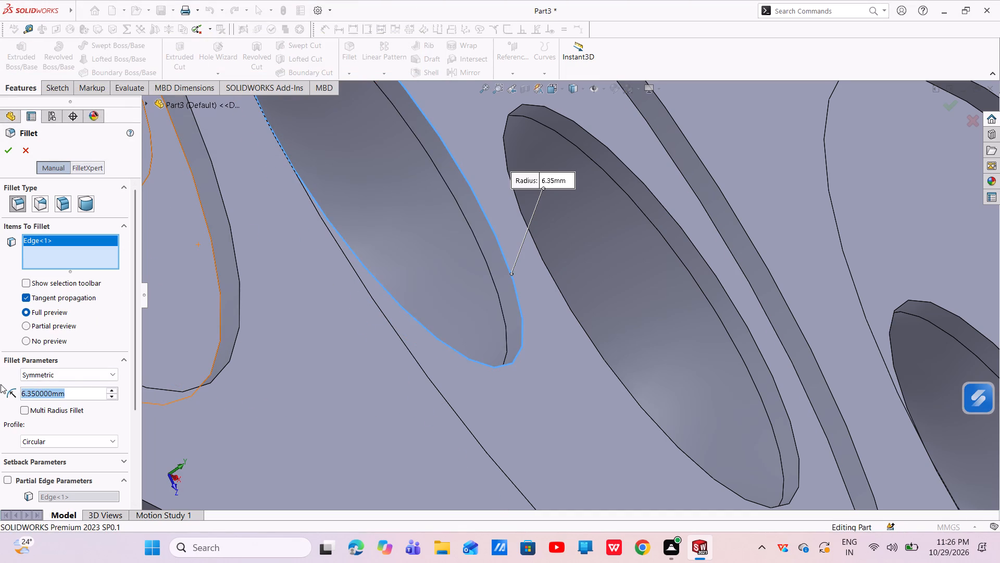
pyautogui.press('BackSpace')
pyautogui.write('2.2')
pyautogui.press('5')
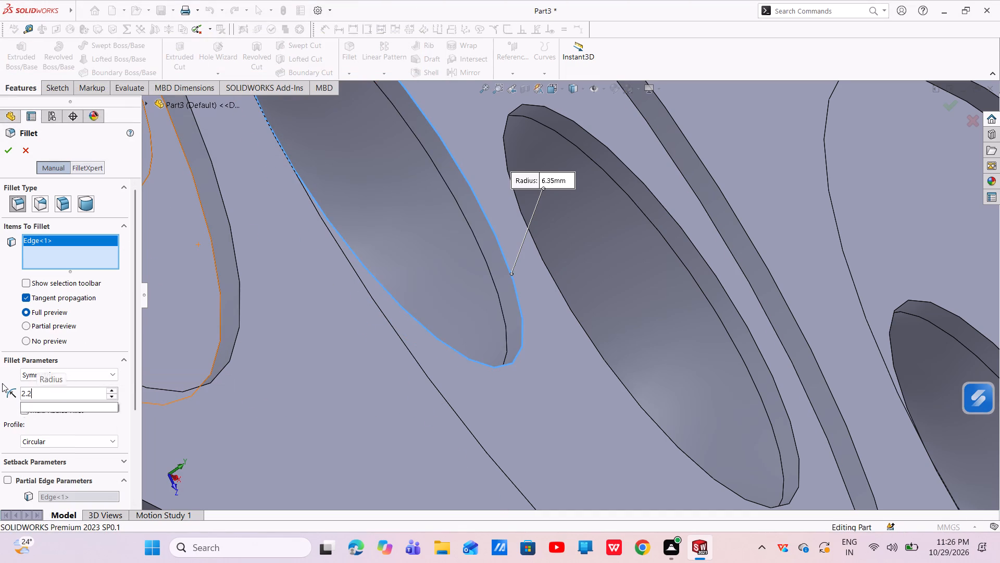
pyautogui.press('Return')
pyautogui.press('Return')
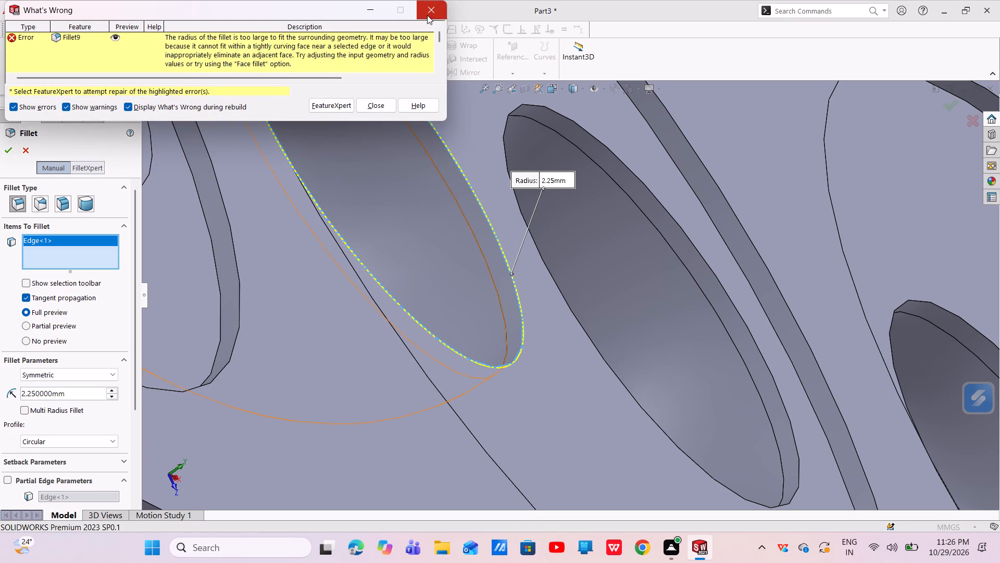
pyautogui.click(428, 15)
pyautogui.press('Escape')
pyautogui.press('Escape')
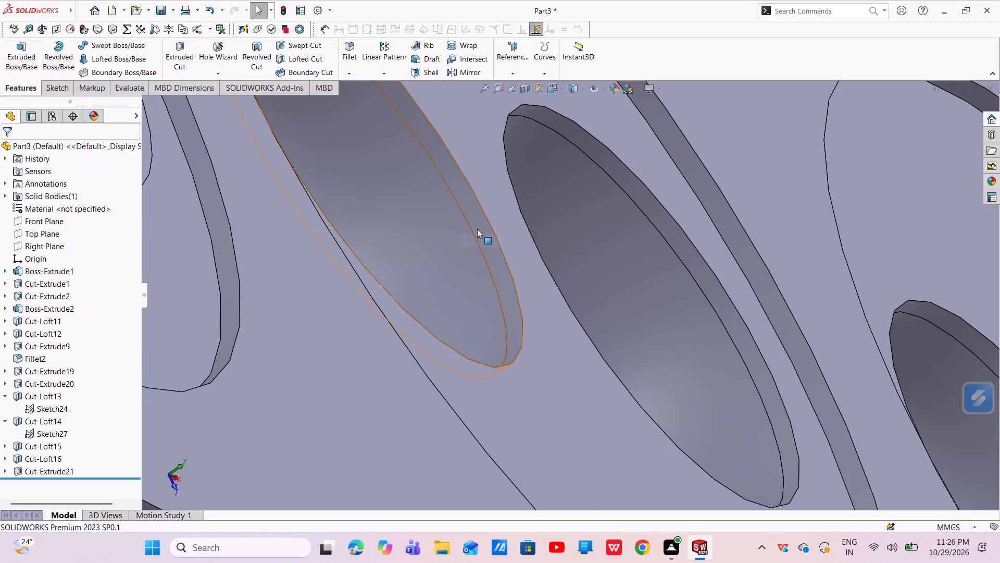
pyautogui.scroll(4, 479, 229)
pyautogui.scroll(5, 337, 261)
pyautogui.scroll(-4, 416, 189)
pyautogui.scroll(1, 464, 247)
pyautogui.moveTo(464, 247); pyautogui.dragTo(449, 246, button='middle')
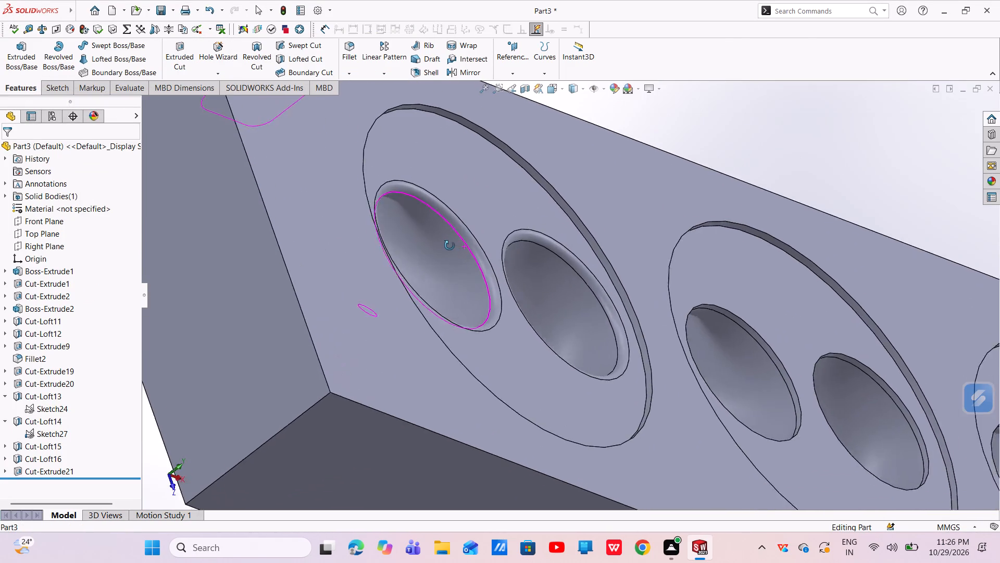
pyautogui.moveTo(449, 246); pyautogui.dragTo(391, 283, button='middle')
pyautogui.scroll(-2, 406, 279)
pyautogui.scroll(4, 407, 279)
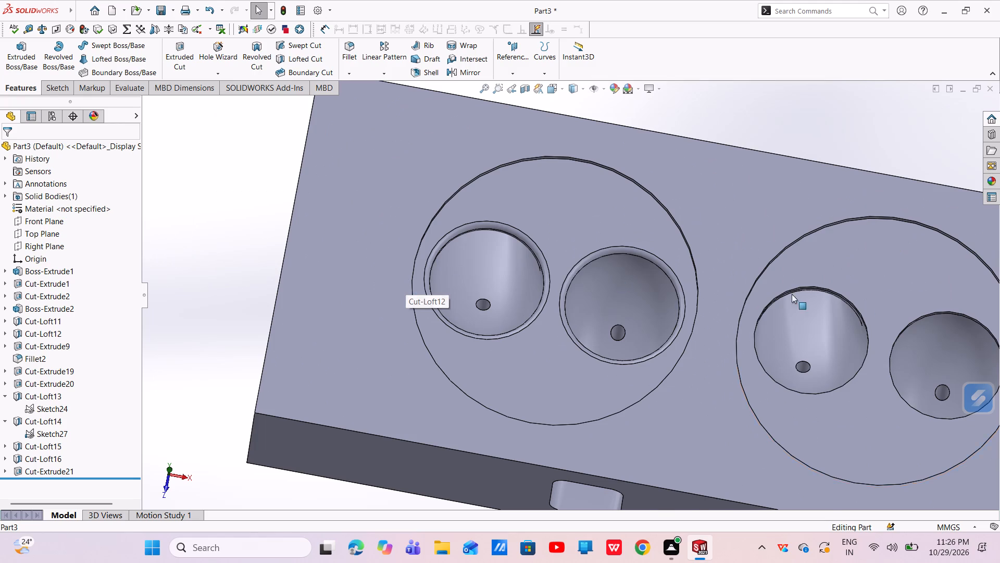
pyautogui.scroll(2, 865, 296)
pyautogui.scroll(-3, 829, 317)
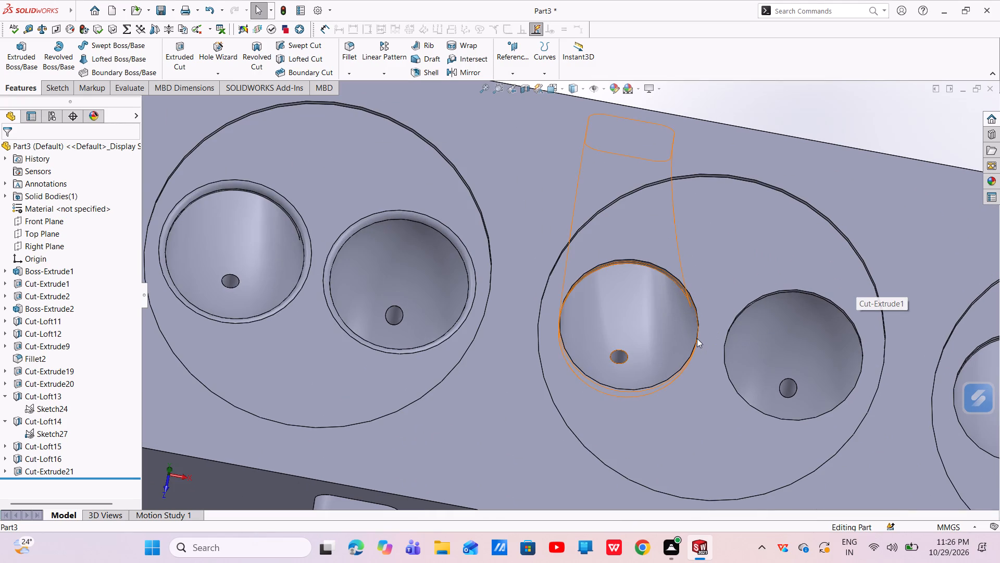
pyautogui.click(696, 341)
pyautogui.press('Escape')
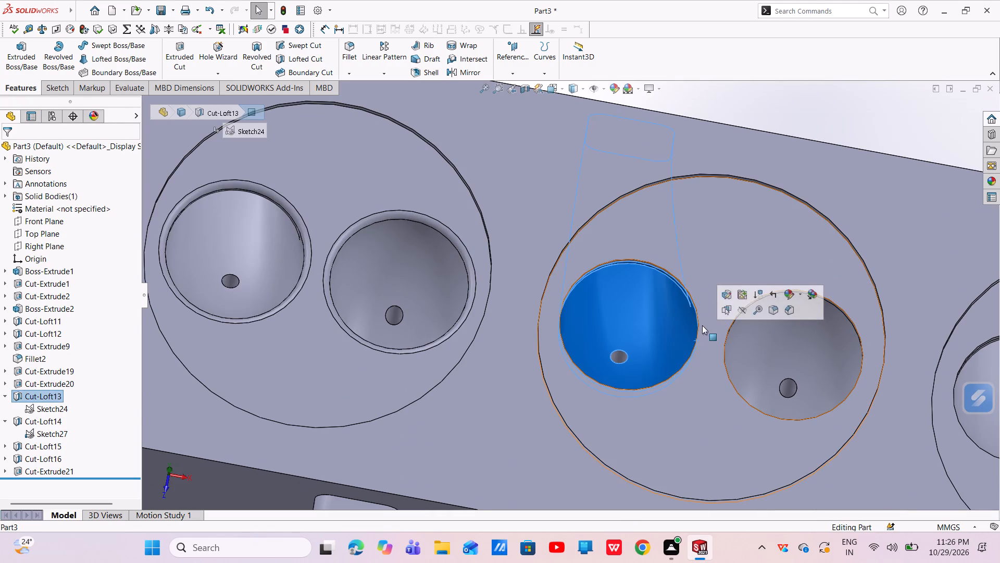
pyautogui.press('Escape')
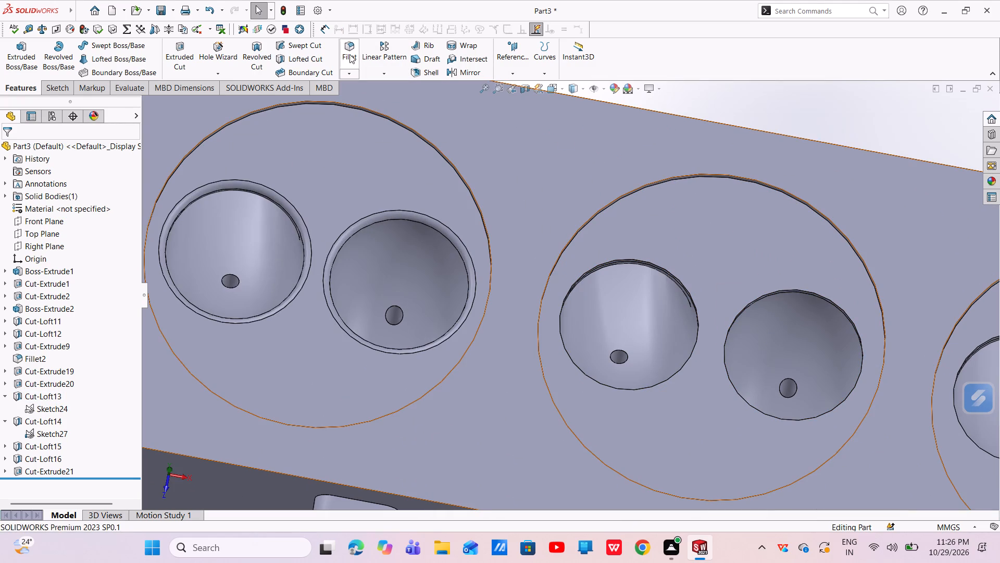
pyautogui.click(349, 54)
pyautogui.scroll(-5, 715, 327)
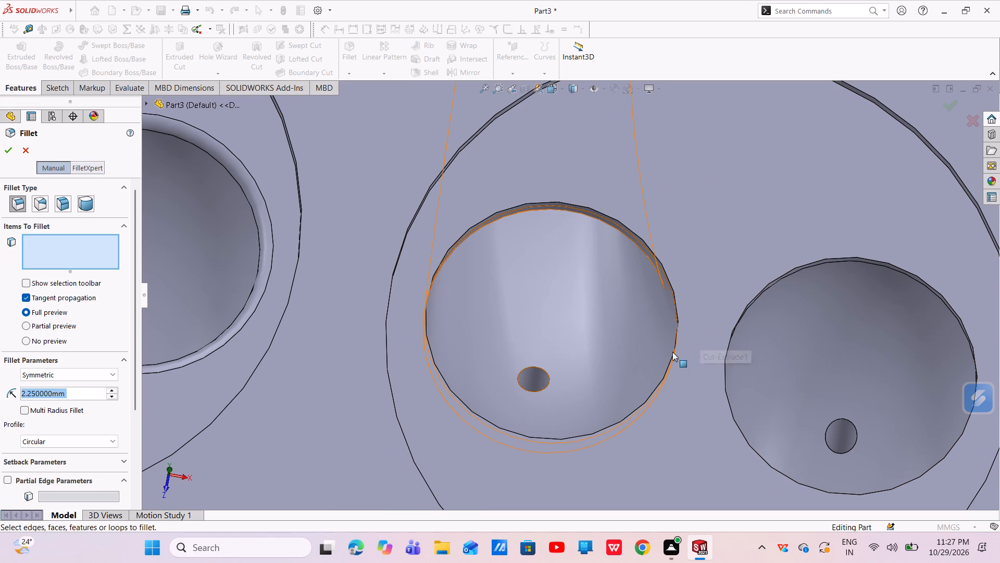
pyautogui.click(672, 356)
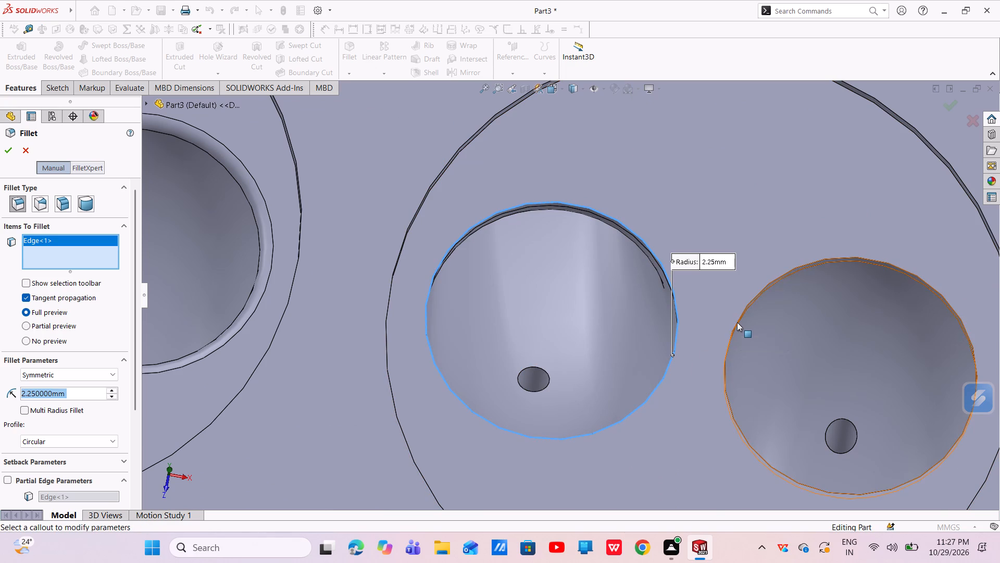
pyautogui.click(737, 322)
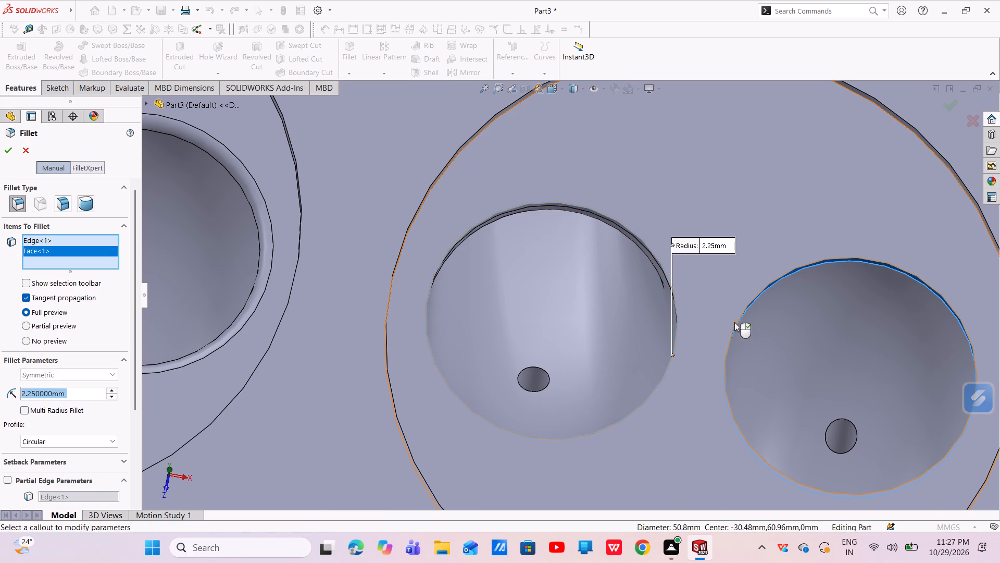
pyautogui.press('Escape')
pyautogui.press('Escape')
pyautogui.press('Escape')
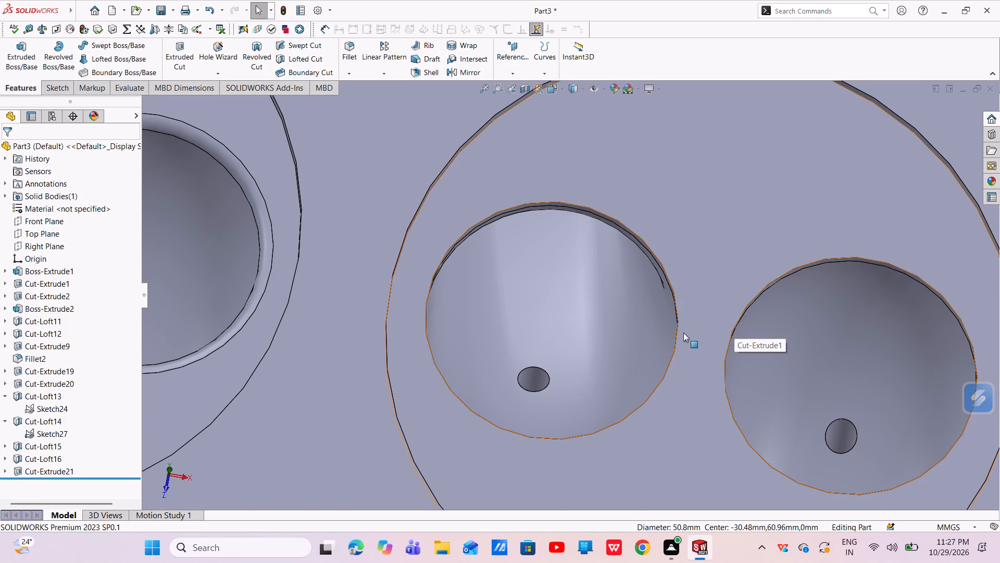
# Sketch a corner rectangle about 19 mm wide and 51 mm tall on the block's underside, near one end.
pyautogui.scroll(4, 682, 321)
pyautogui.moveTo(680, 324); pyautogui.dragTo(749, 309, button='middle')
pyautogui.scroll(4, 727, 341)
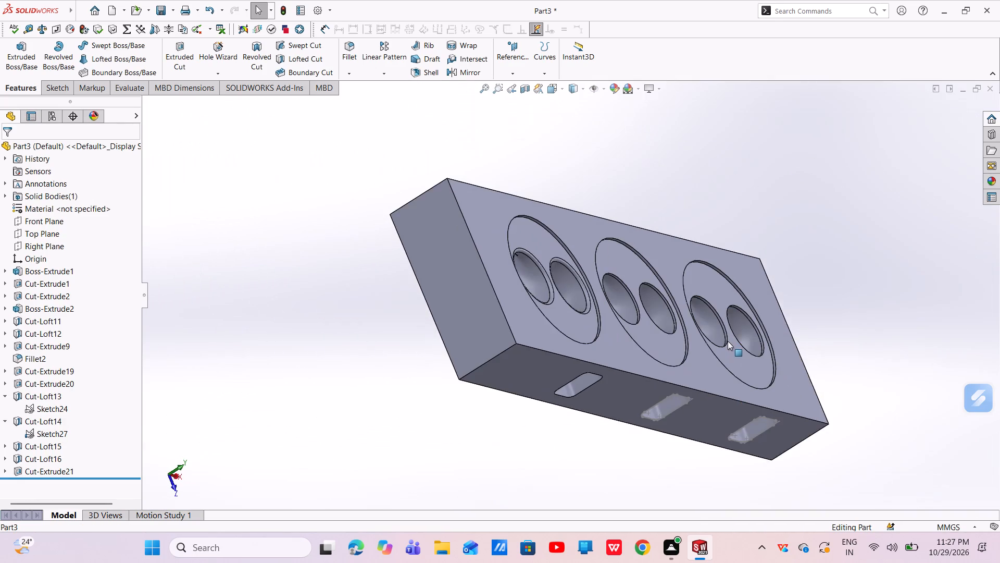
pyautogui.moveTo(731, 338); pyautogui.dragTo(518, 197, button='middle')
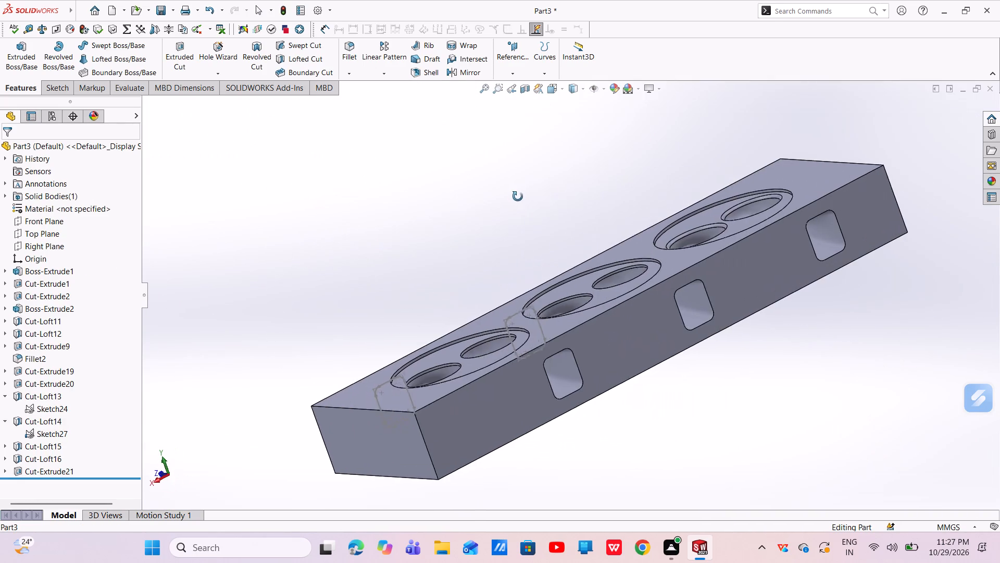
pyautogui.moveTo(518, 197); pyautogui.dragTo(620, 303, button='middle')
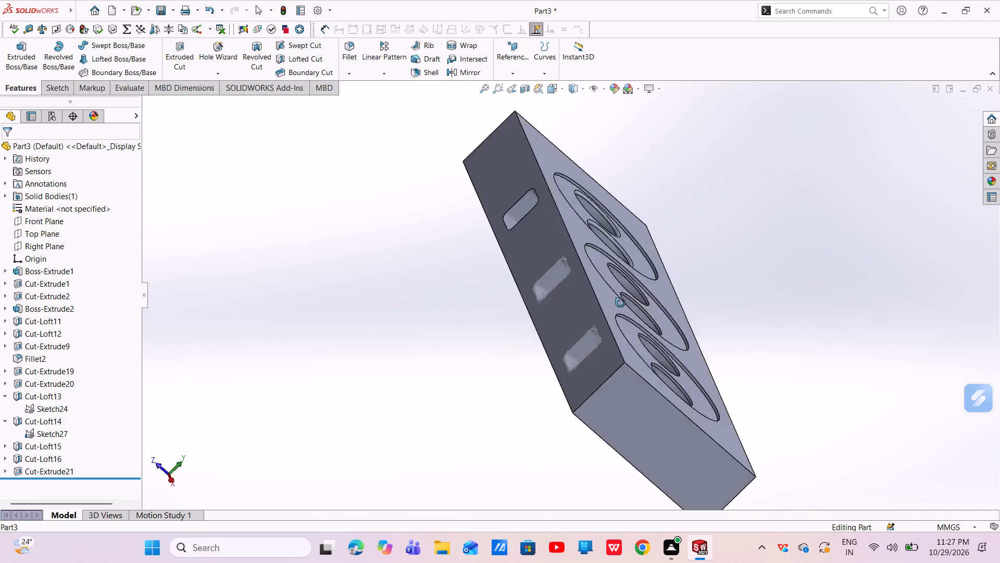
pyautogui.moveTo(620, 303); pyautogui.dragTo(672, 438, button='middle')
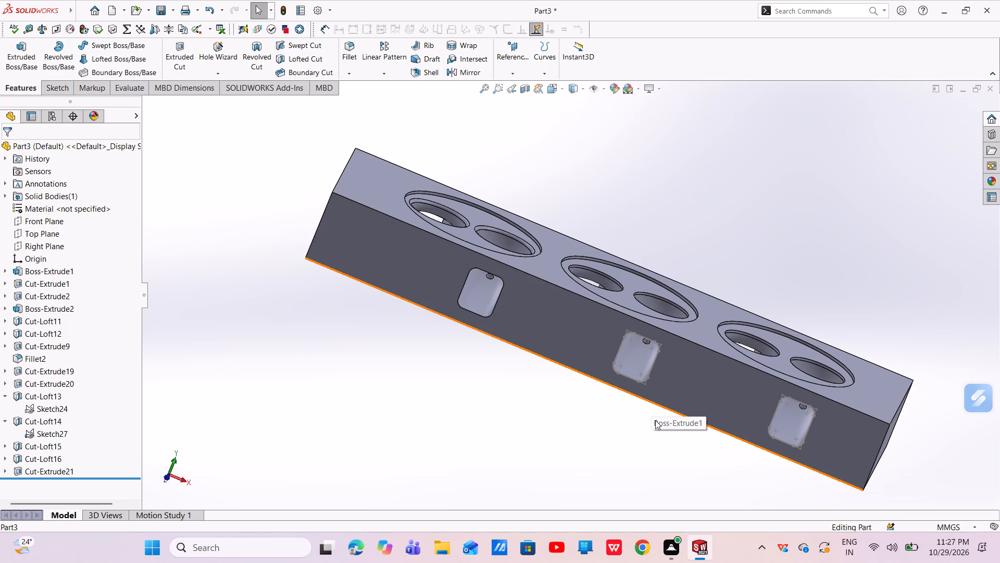
pyautogui.moveTo(580, 400); pyautogui.dragTo(602, 186, button='middle')
pyautogui.click(584, 289)
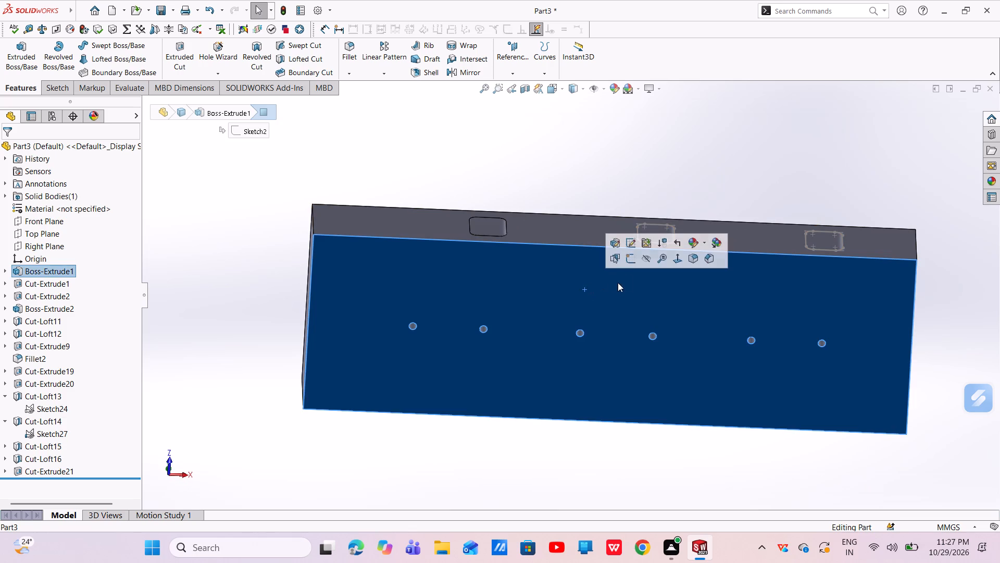
pyautogui.click(627, 257)
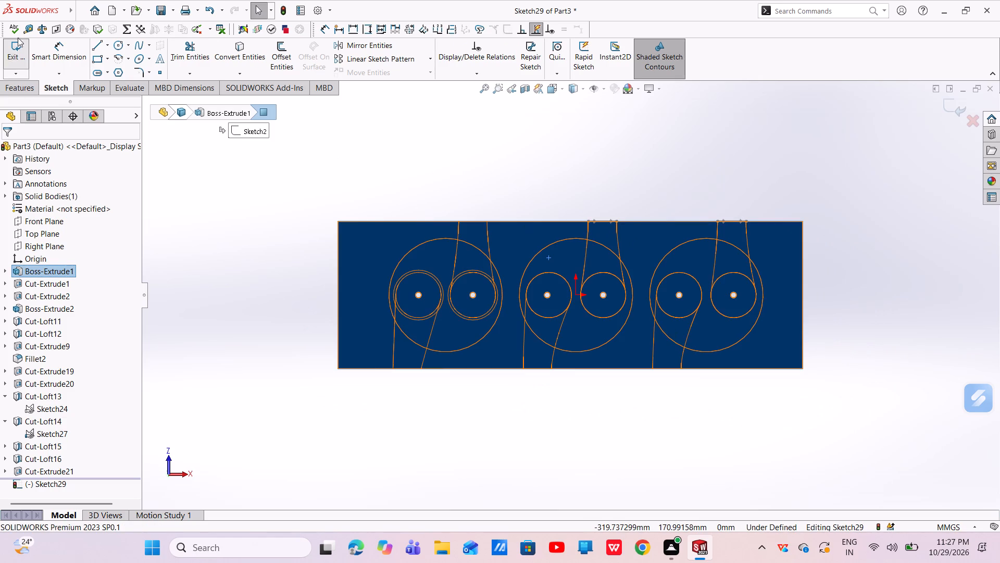
pyautogui.click(98, 58)
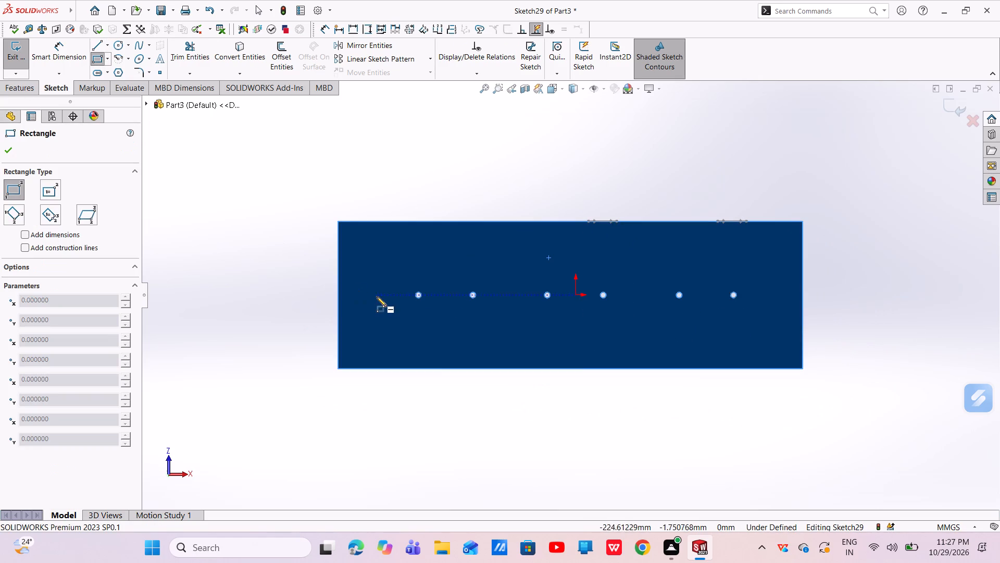
pyautogui.scroll(-4, 387, 302)
pyautogui.click(390, 177)
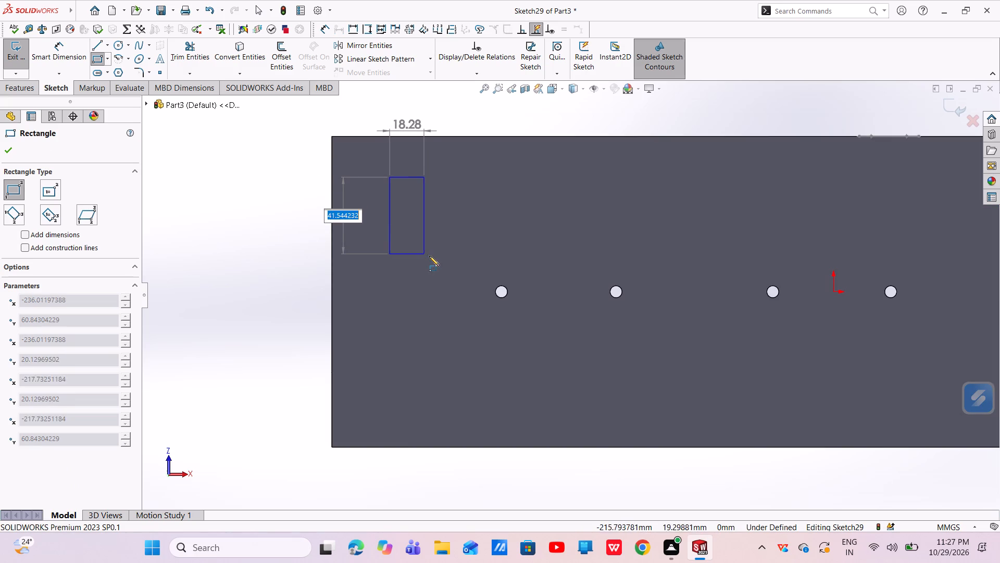
pyautogui.click(425, 273)
pyautogui.rightClick(425, 273)
pyautogui.click(441, 284)
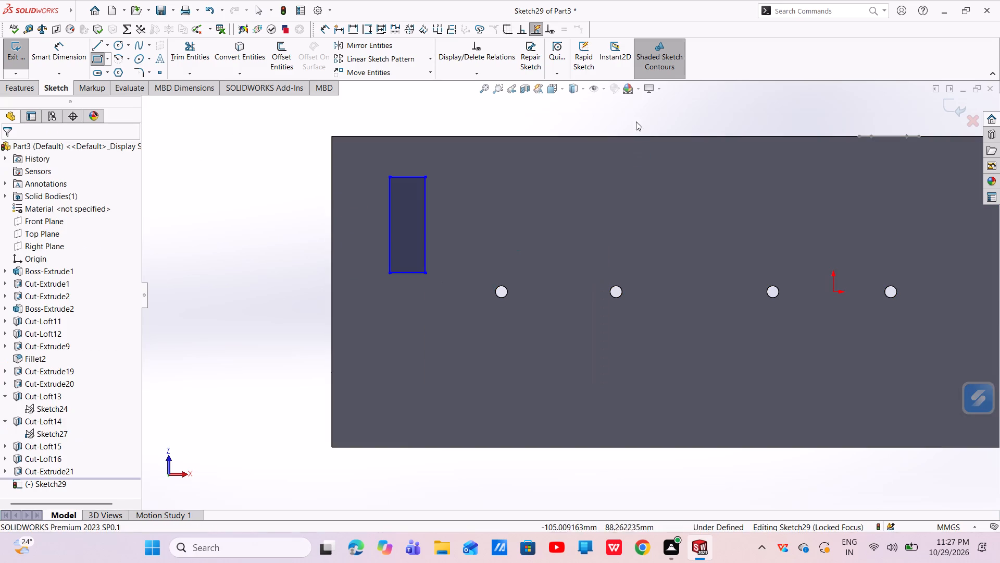
# Apply a brighter scene to the model view.
pyautogui.click(635, 89)
pyautogui.click(645, 116)
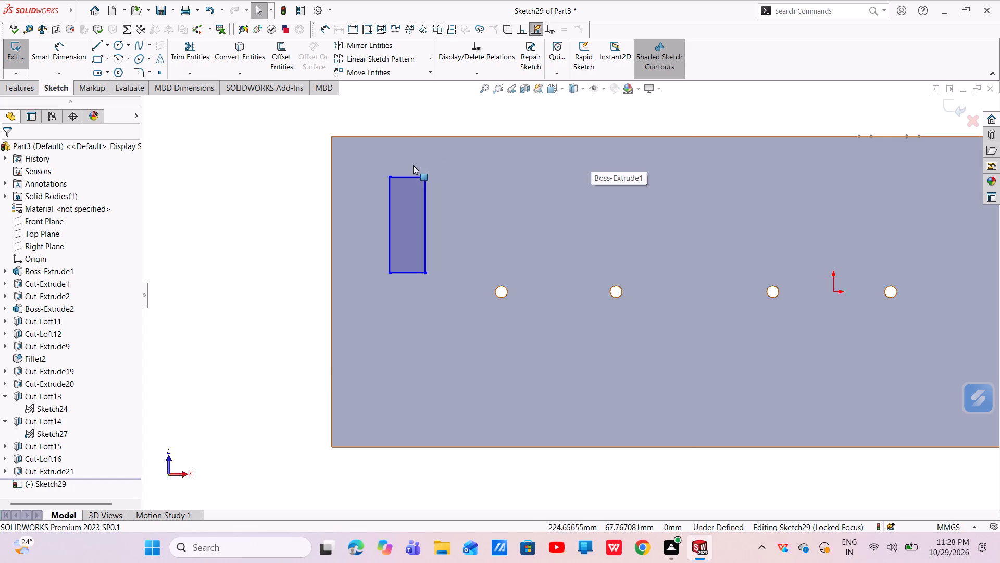
# Dimension the rectangle's width to 19 mm.
pyautogui.click(78, 52)
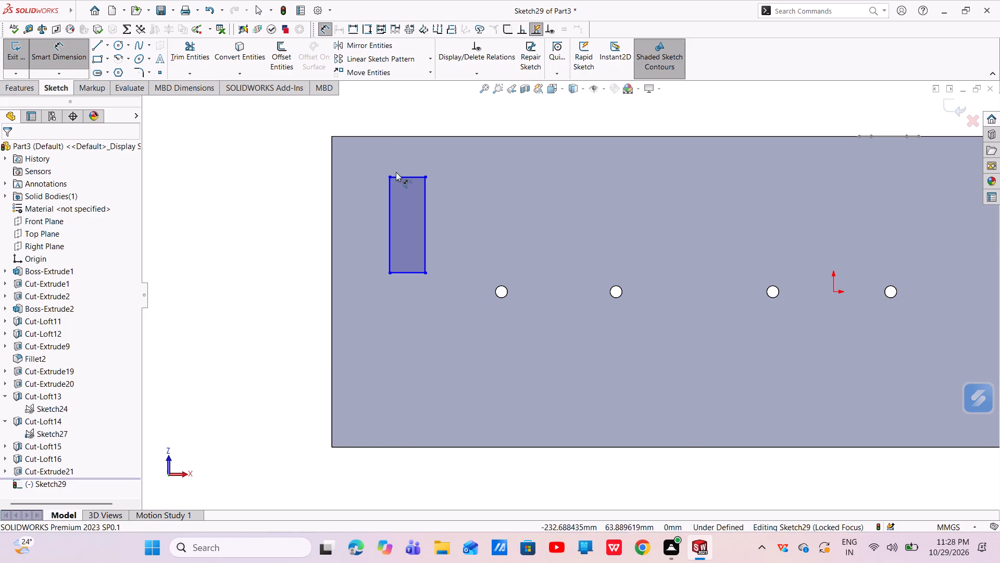
pyautogui.click(401, 175)
pyautogui.click(387, 110)
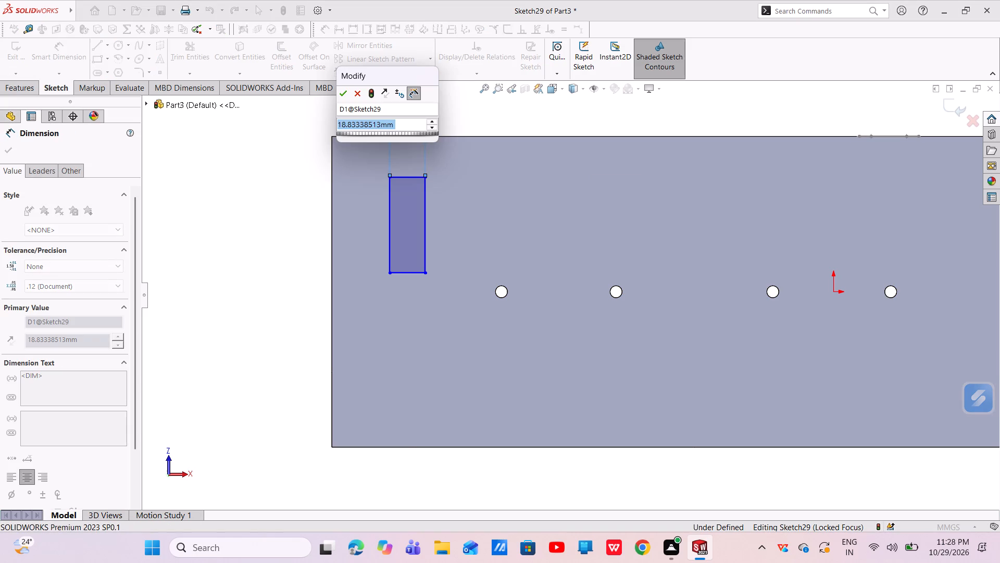
pyautogui.press('BackSpace')
pyautogui.write('19')
pyautogui.press('Return')
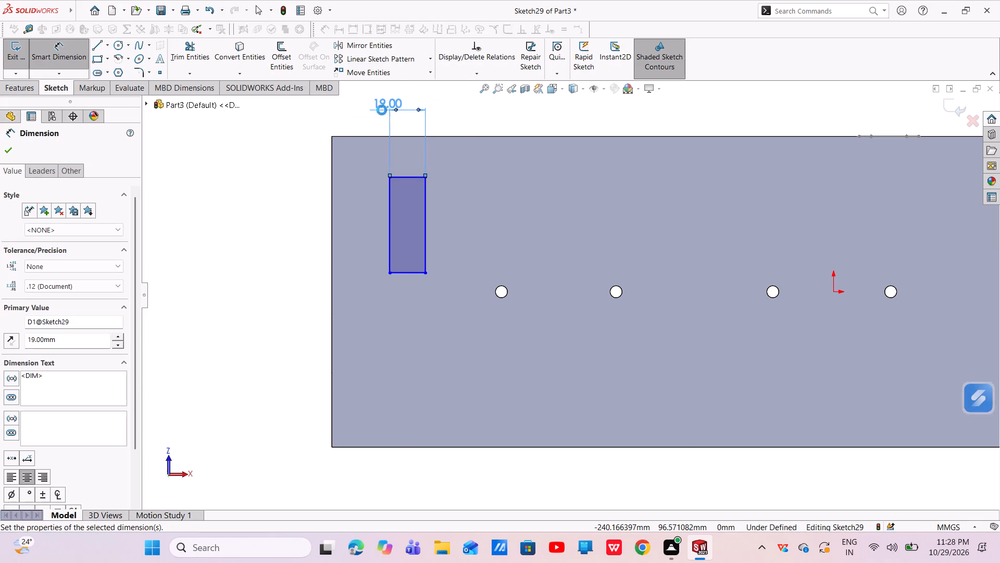
# Position the rectangle 9.52 mm from the block's nearest long edge and 38.1 mm from its nearest short edge.
pyautogui.click(407, 177)
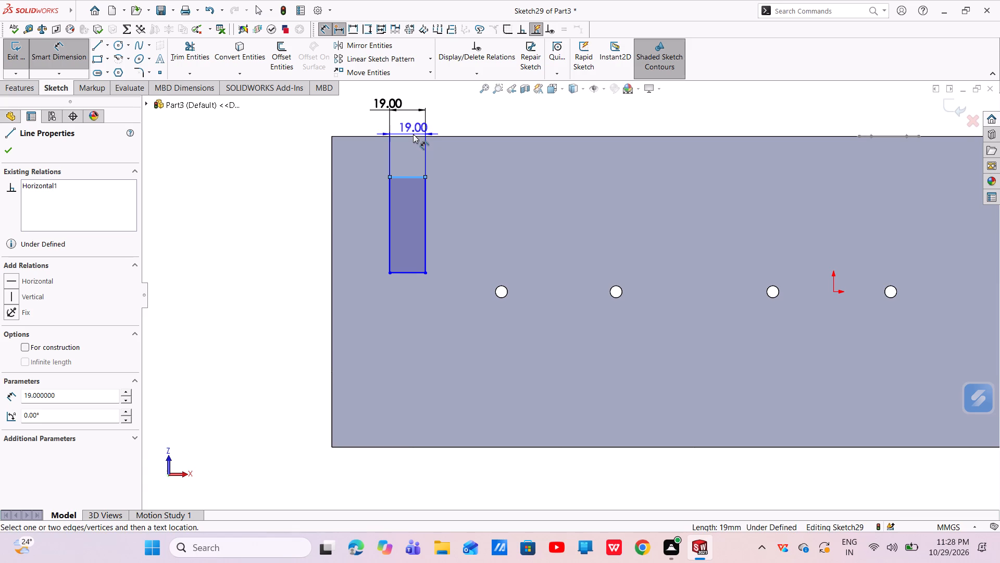
pyautogui.click(414, 135)
pyautogui.click(467, 153)
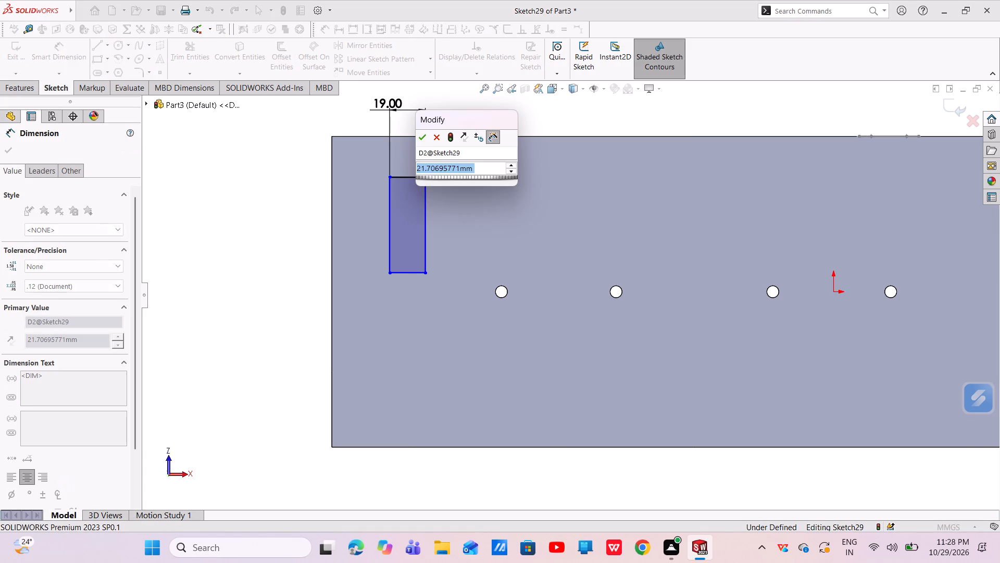
pyautogui.press('BackSpace')
pyautogui.write('9.52')
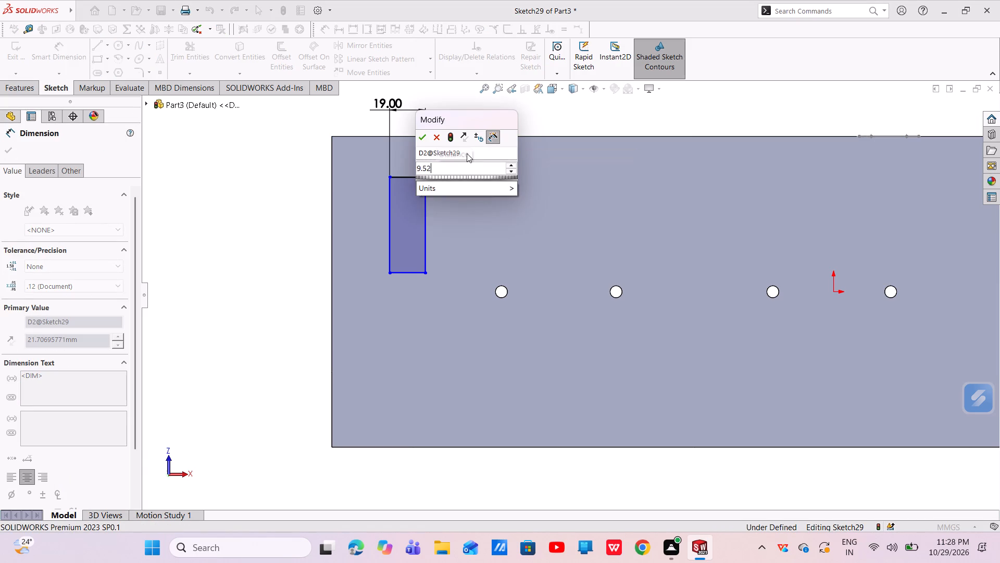
pyautogui.press('Return')
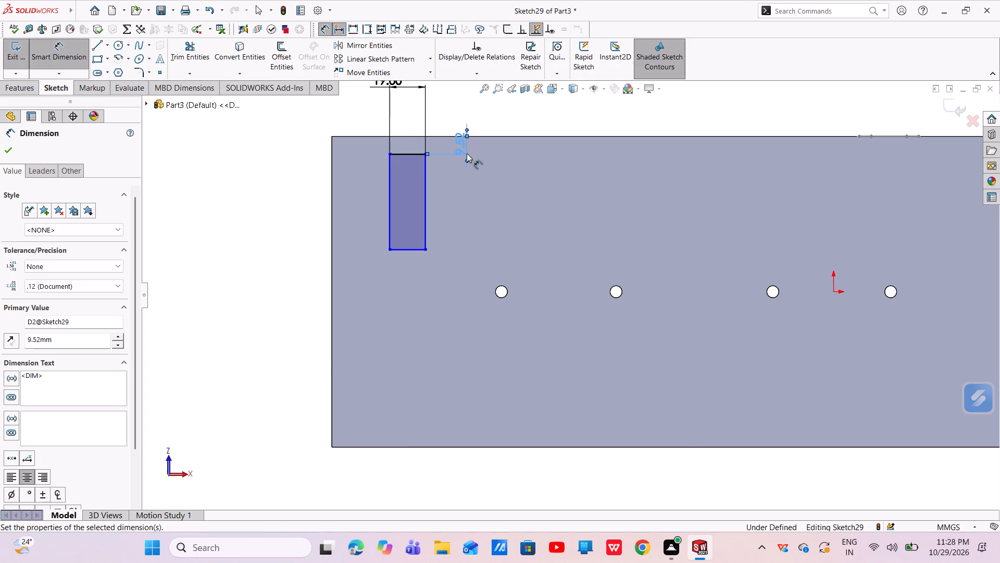
pyautogui.click(392, 192)
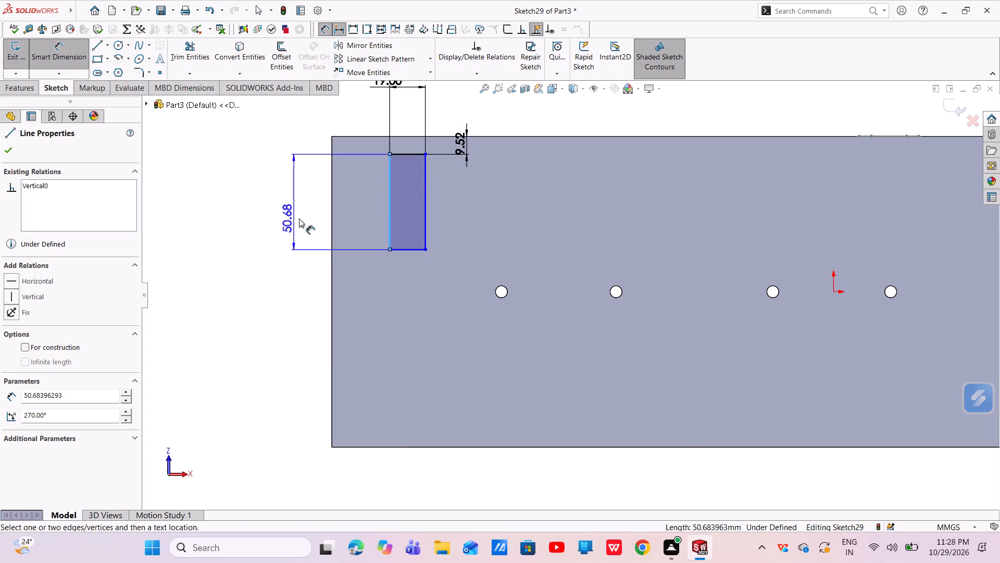
pyautogui.click(331, 214)
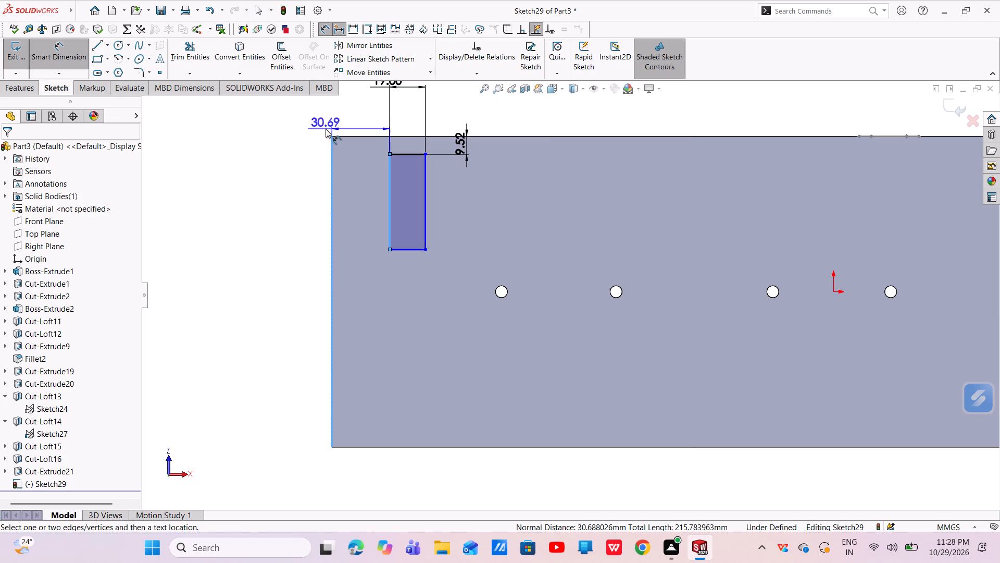
pyautogui.click(326, 129)
pyautogui.press('BackSpace')
pyautogui.write('38.1')
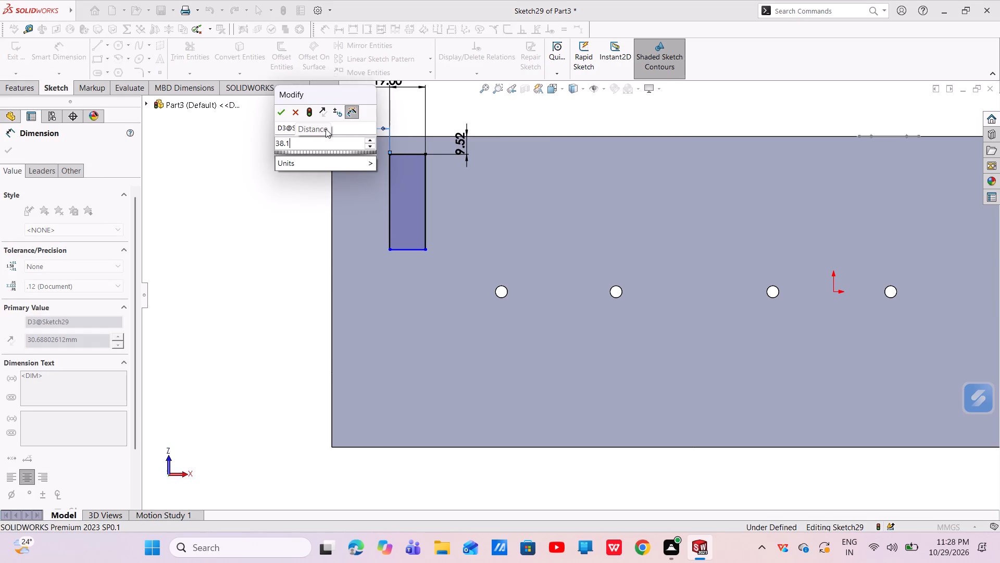
pyautogui.press('Return')
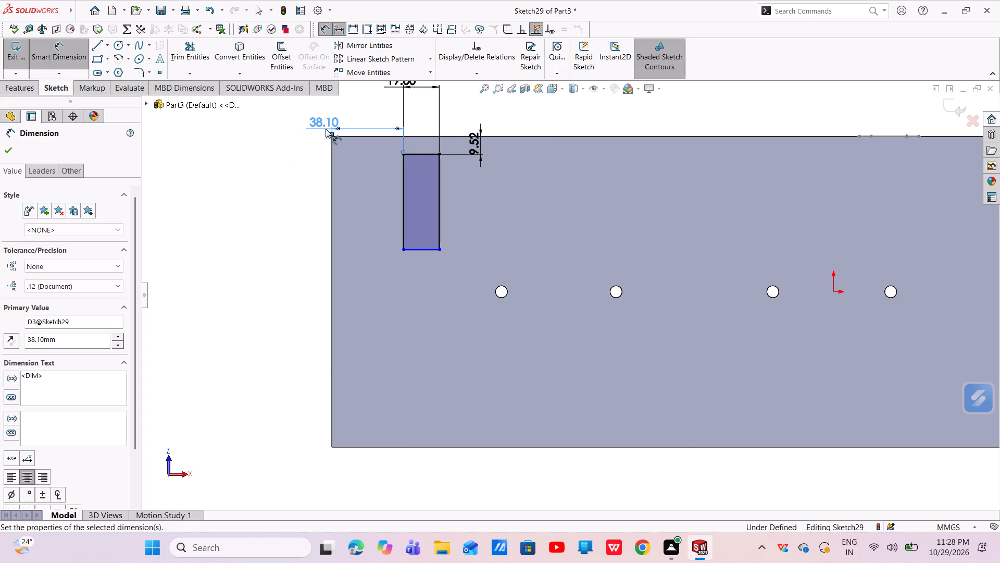
# Dimension the rectangle's long side to 50.80 mm.
pyautogui.click(402, 189)
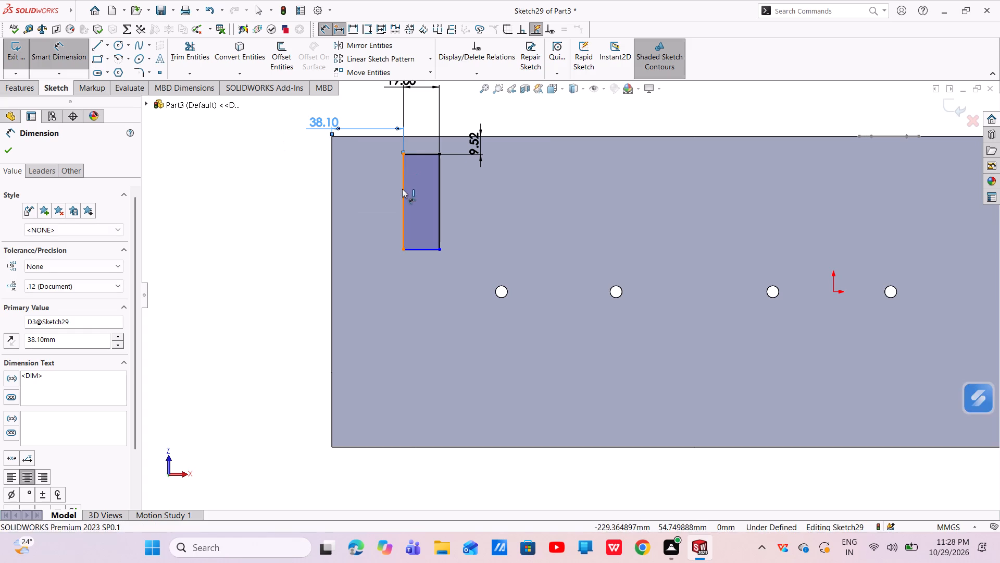
pyautogui.click(359, 201)
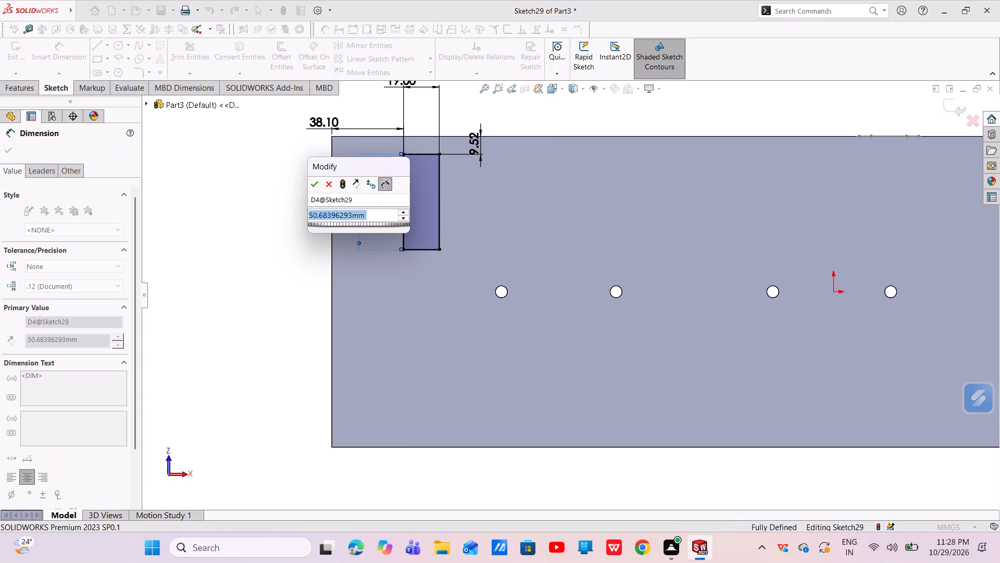
pyautogui.press('BackSpace')
pyautogui.write('50.80')
pyautogui.press('Return')
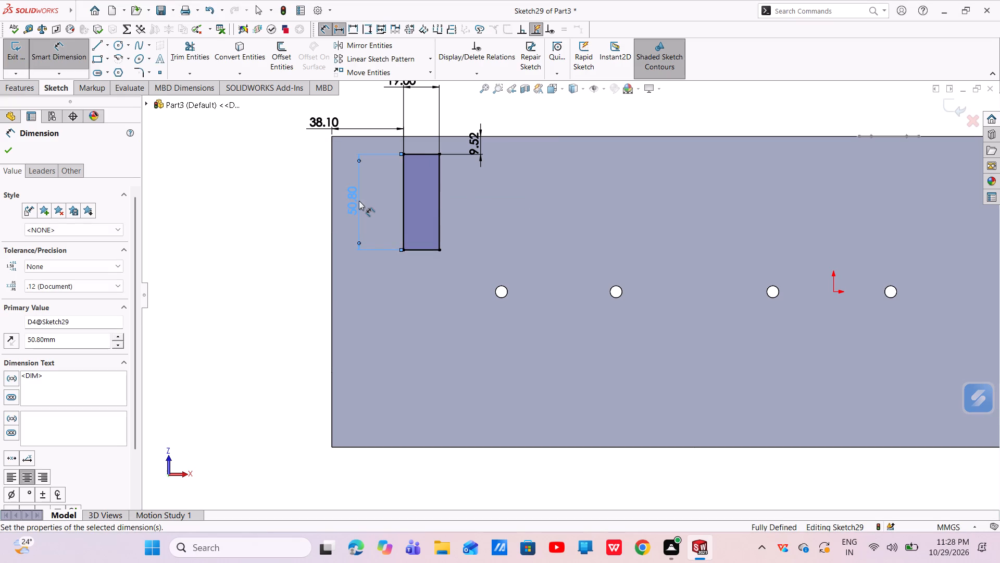
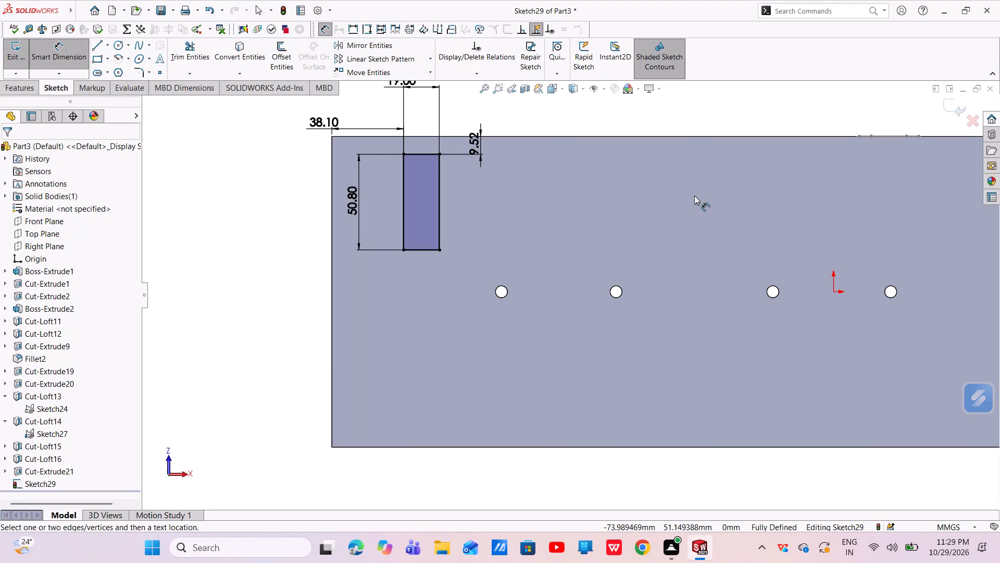
# Extrude the 50.8 mm tall rectangle sketch as a blind boss 22.3 mm deep, merged with the plate.
pyautogui.click(18, 91)
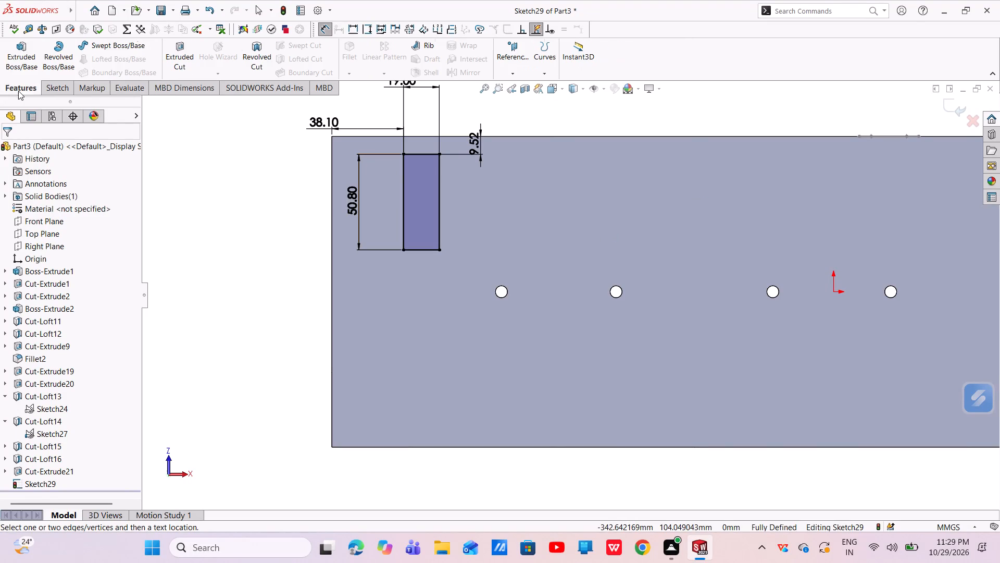
pyautogui.click(18, 64)
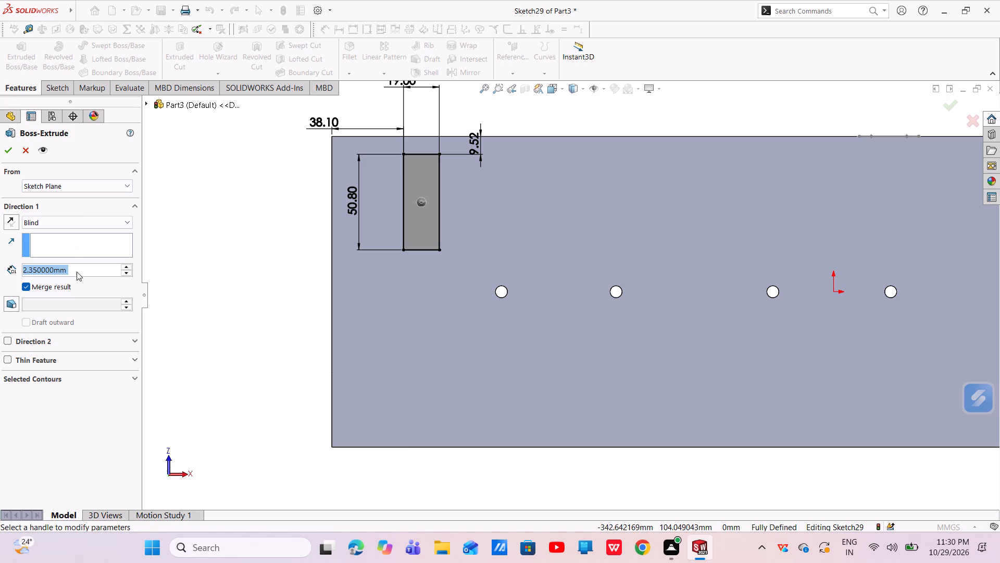
pyautogui.press('BackSpace')
pyautogui.write('22.3')
pyautogui.press('Return')
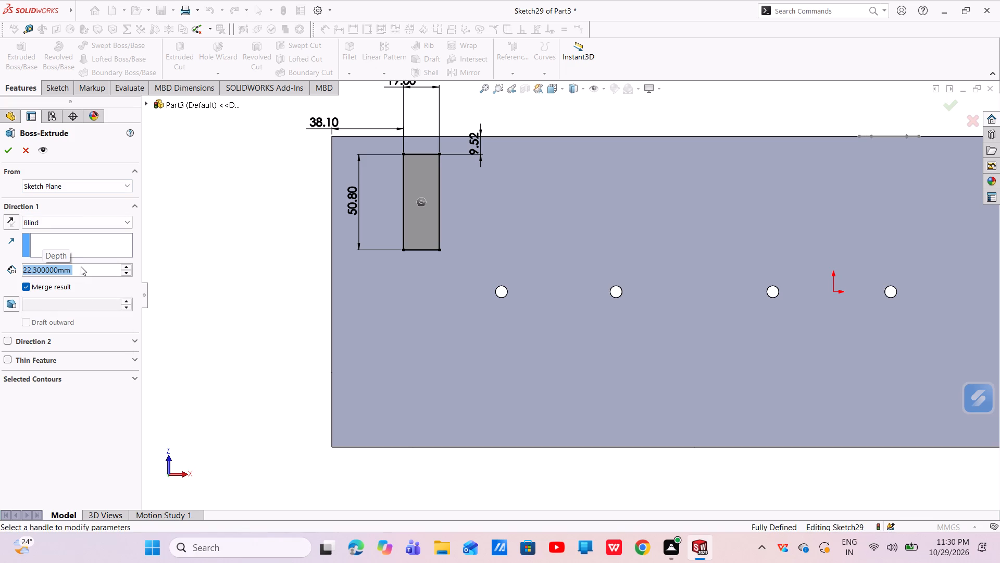
pyautogui.moveTo(282, 276); pyautogui.dragTo(240, 274, button='middle')
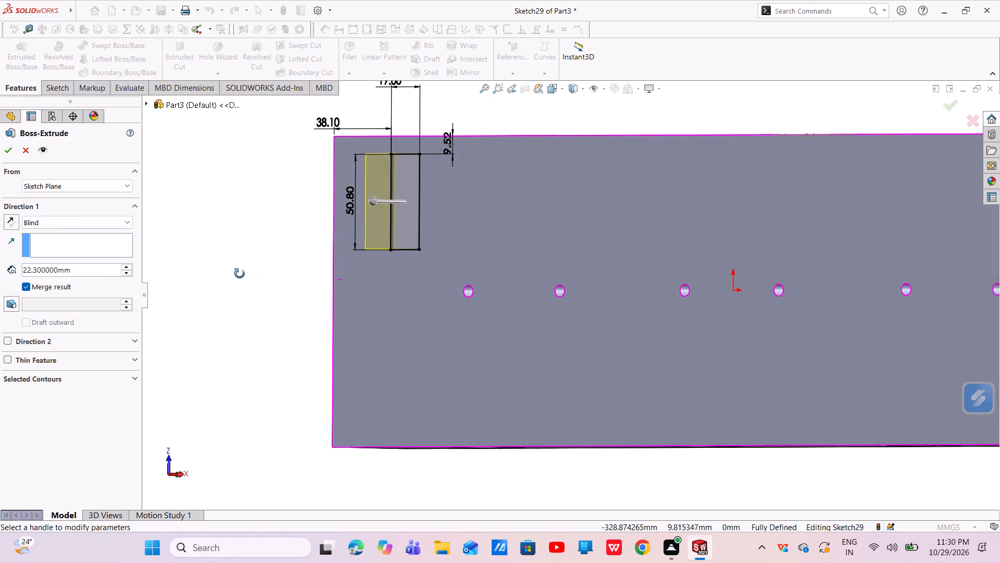
pyautogui.moveTo(240, 274); pyautogui.dragTo(239, 274, button='middle')
pyautogui.click(4, 149)
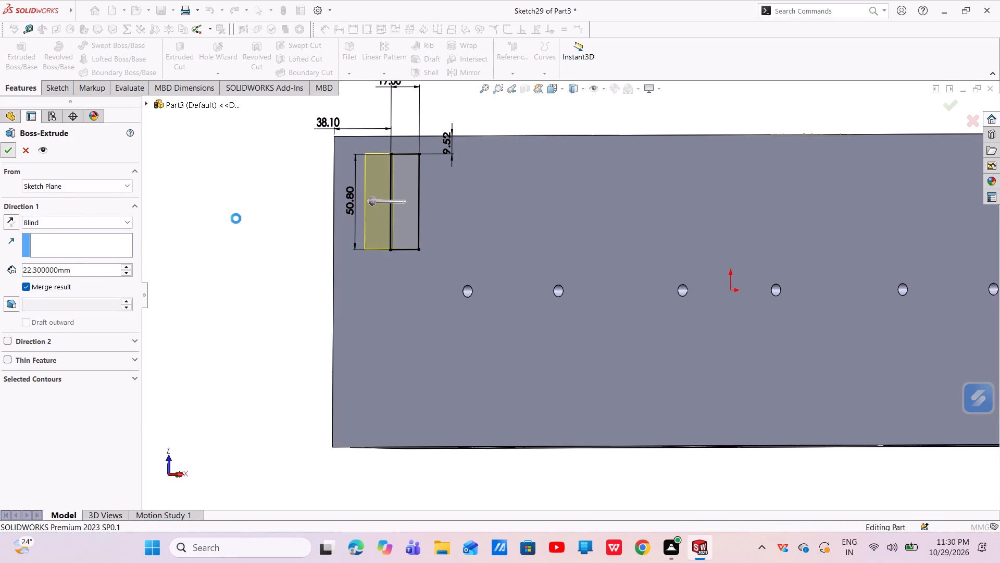
# Sketch a circle of about 13.3 mm radius on the new block's side face, centred on the midpoint of its outer edge.
pyautogui.scroll(2, 336, 233)
pyautogui.moveTo(427, 265); pyautogui.dragTo(457, 293, button='middle')
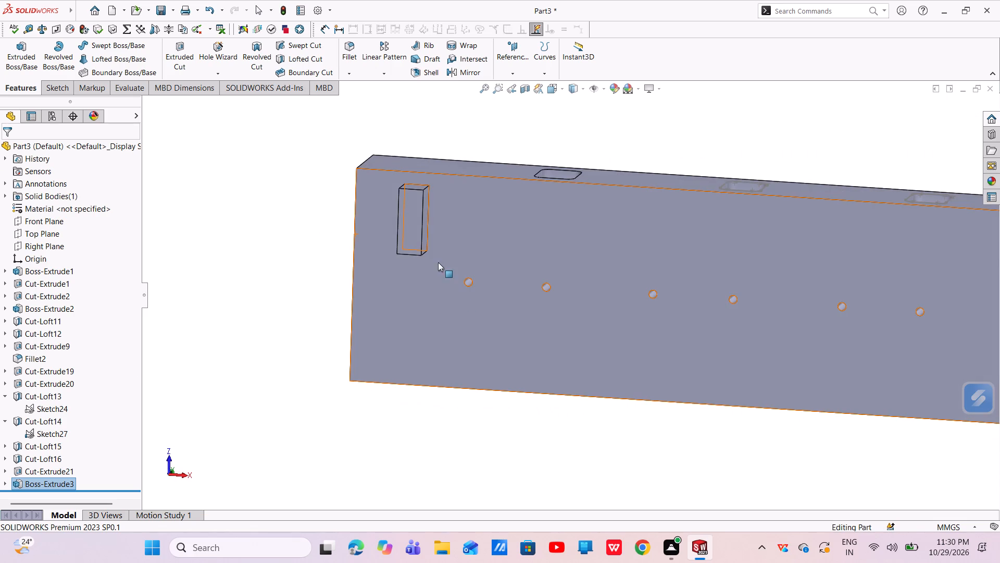
pyautogui.moveTo(447, 252); pyautogui.dragTo(507, 250, button='middle')
pyautogui.scroll(-1, 452, 250)
pyautogui.click(532, 218)
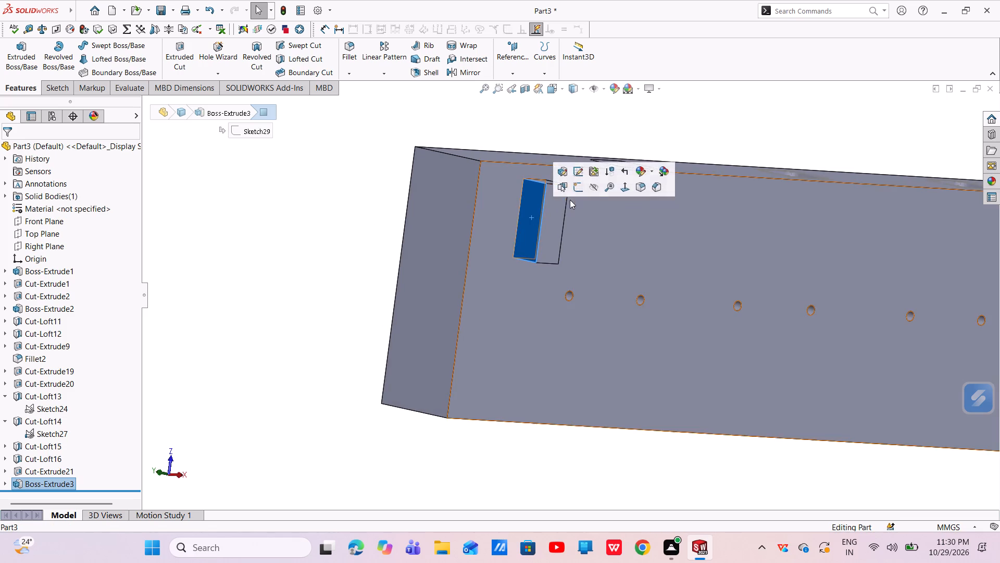
pyautogui.click(576, 191)
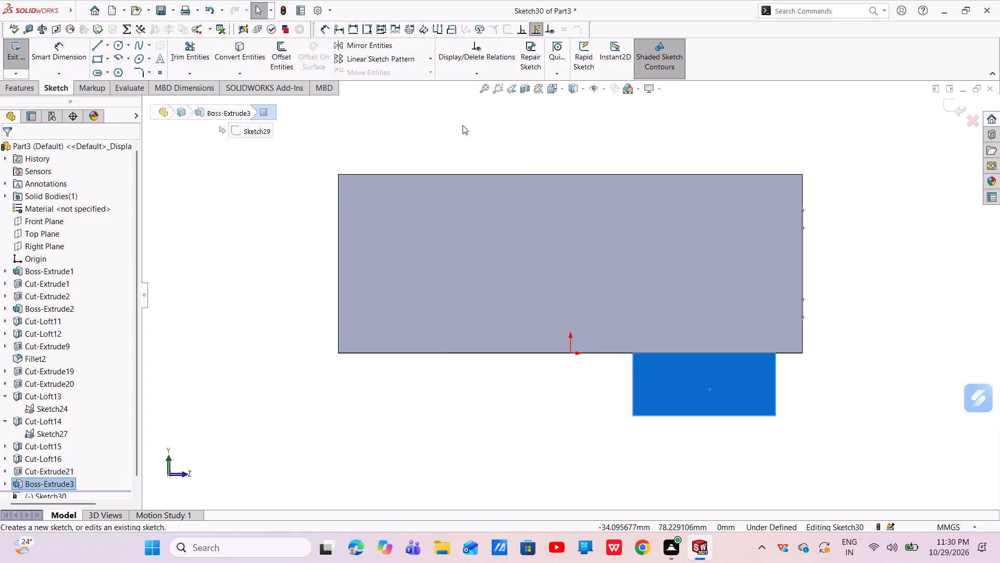
pyautogui.click(118, 45)
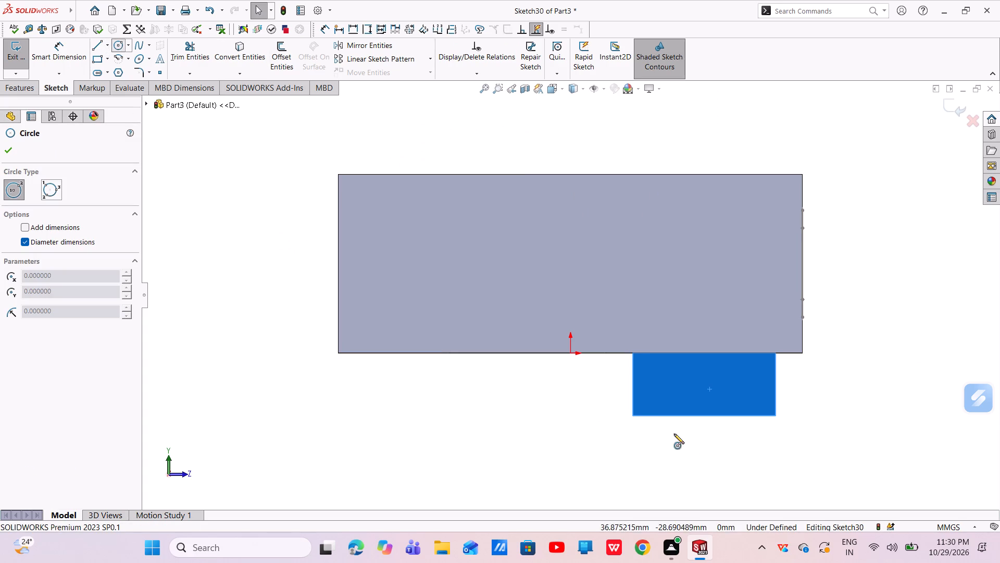
pyautogui.click(704, 417)
pyautogui.click(714, 452)
pyautogui.rightClick(714, 452)
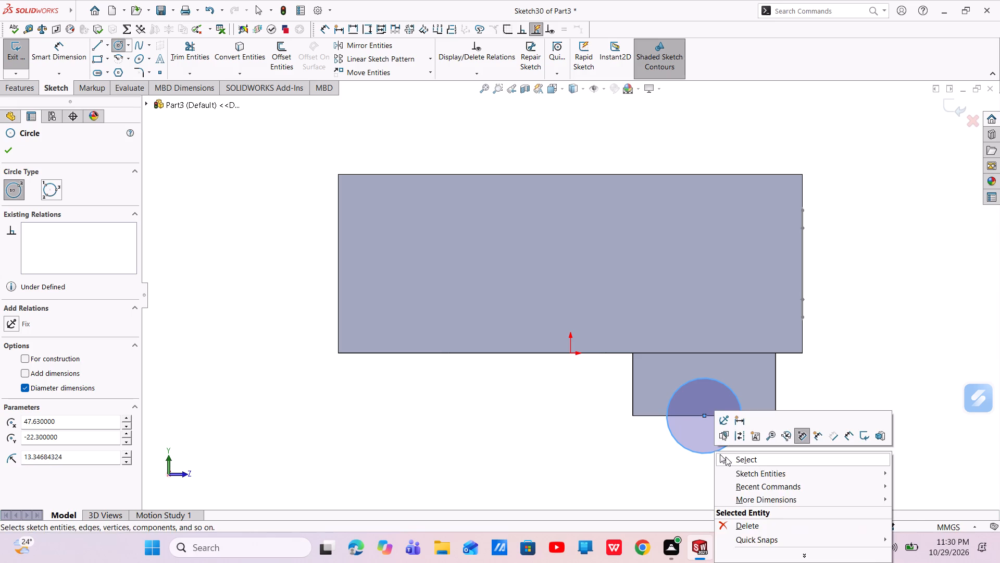
pyautogui.click(727, 457)
# Dimension the circle's diameter to 25.4 mm.
pyautogui.click(82, 52)
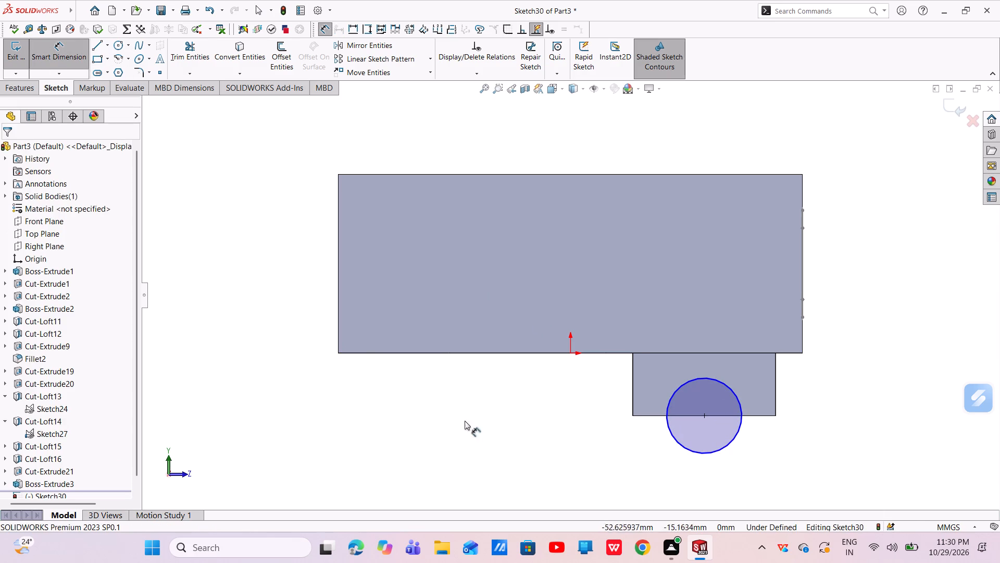
pyautogui.click(686, 450)
pyautogui.click(503, 459)
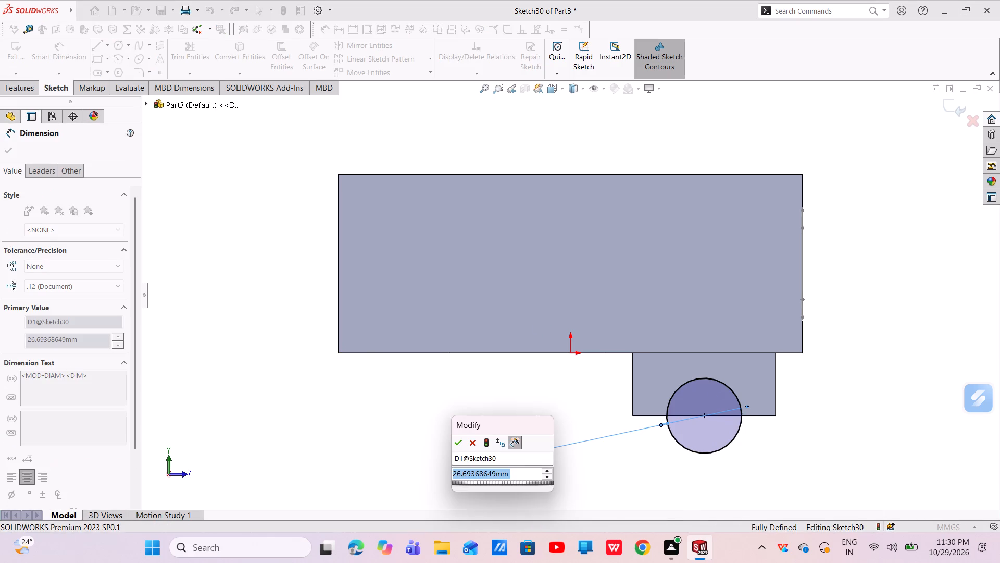
pyautogui.press('BackSpace')
pyautogui.write('25.4')
pyautogui.press('Return')
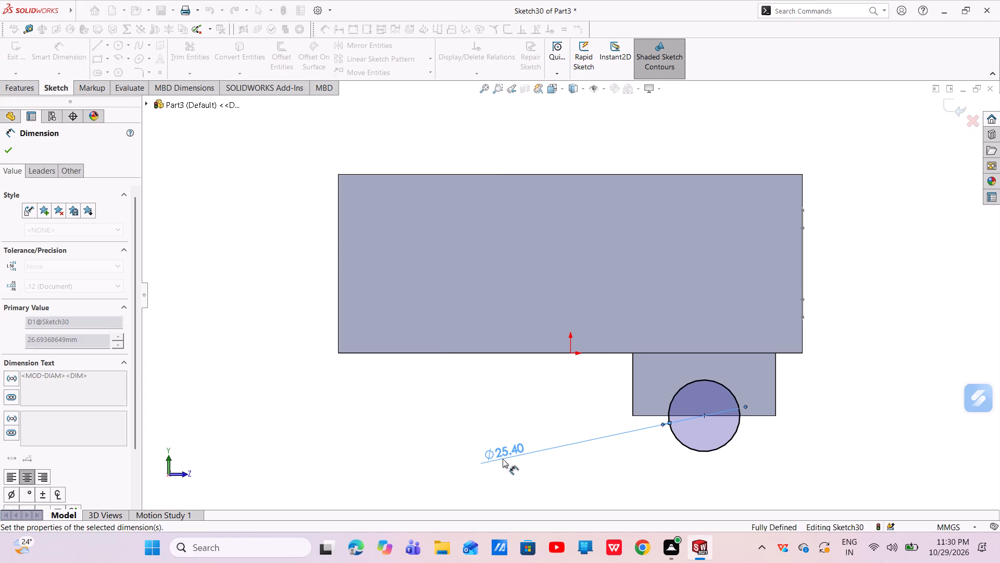
pyautogui.click(14, 152)
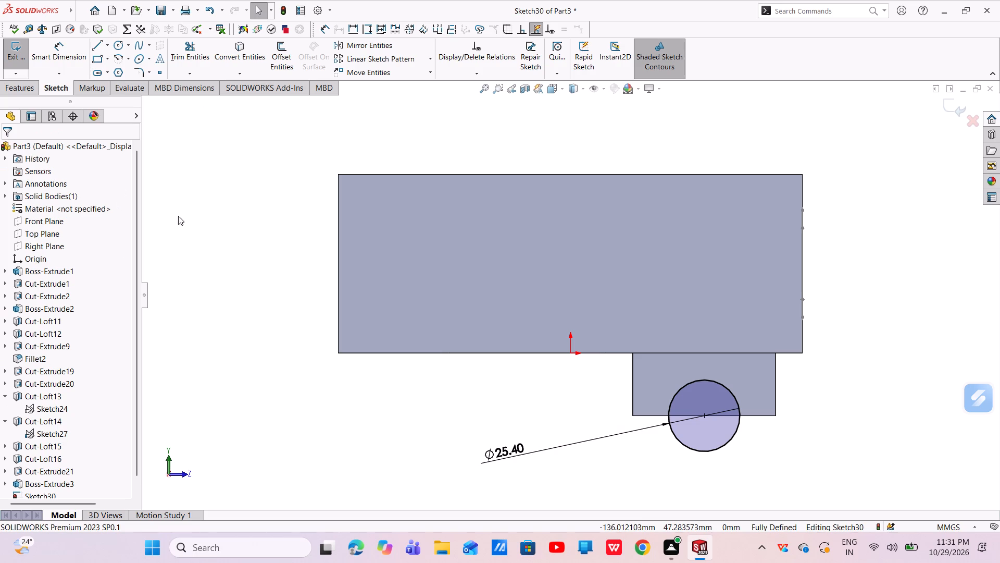
# Cut the circle through the block with an Extruded Cut using the Up To Next end condition.
pyautogui.click(28, 92)
pyautogui.click(190, 63)
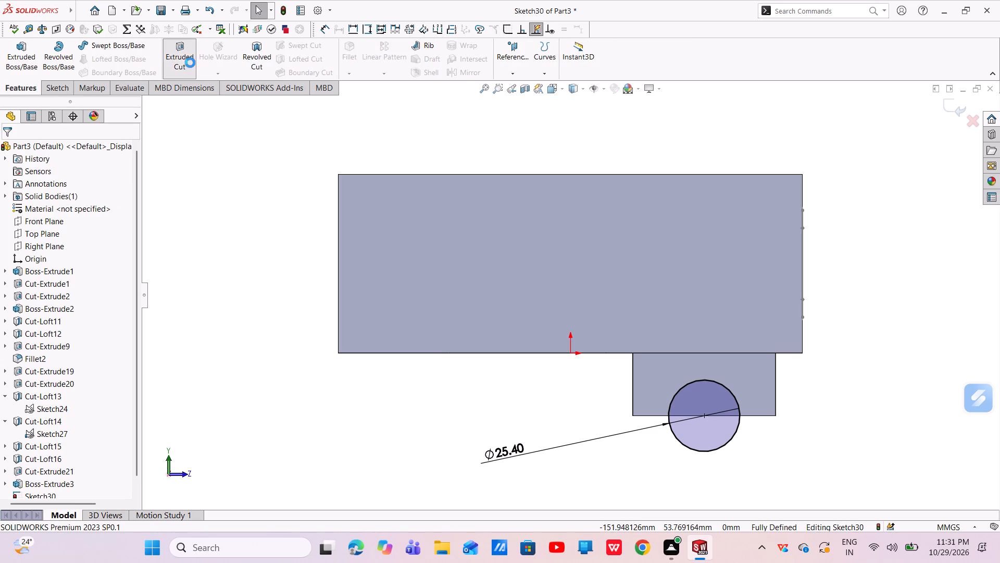
pyautogui.click(118, 221)
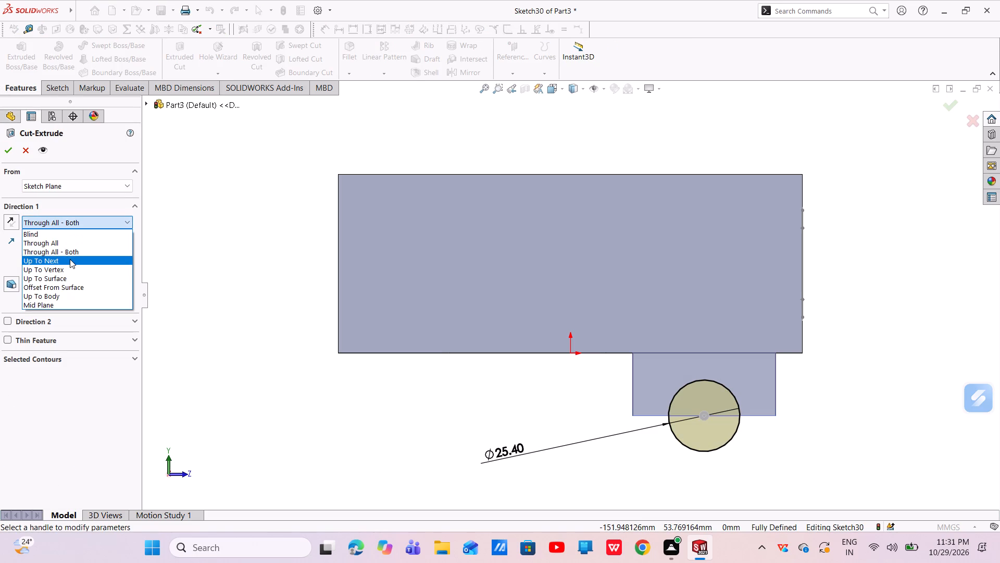
pyautogui.click(67, 272)
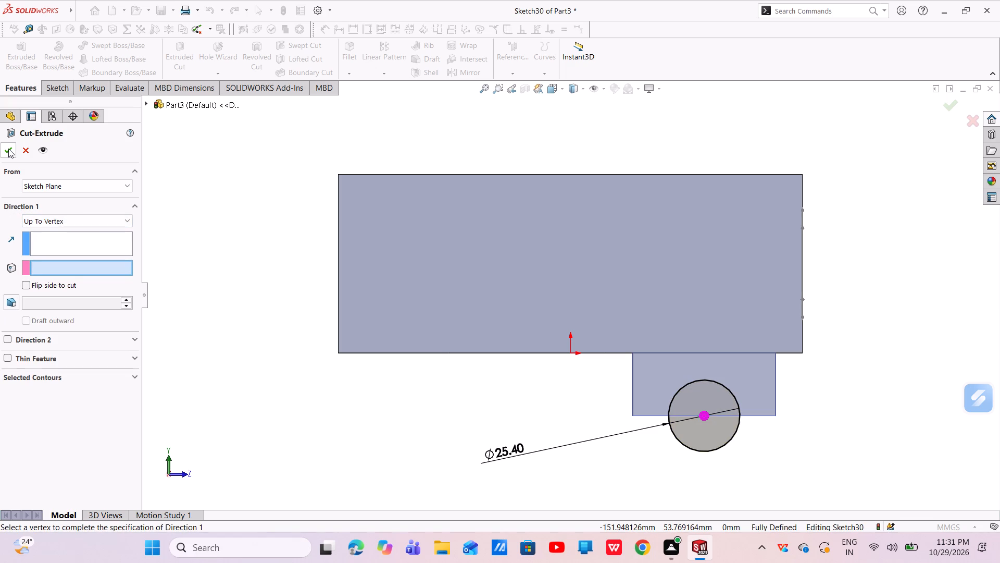
pyautogui.click(8, 149)
pyautogui.scroll(3, 224, 289)
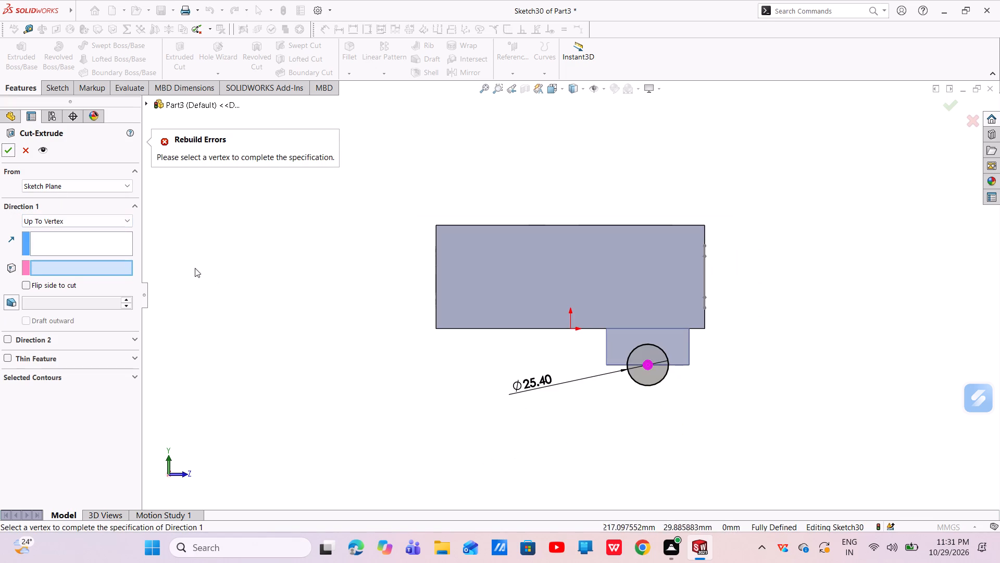
pyautogui.click(114, 216)
pyautogui.click(76, 269)
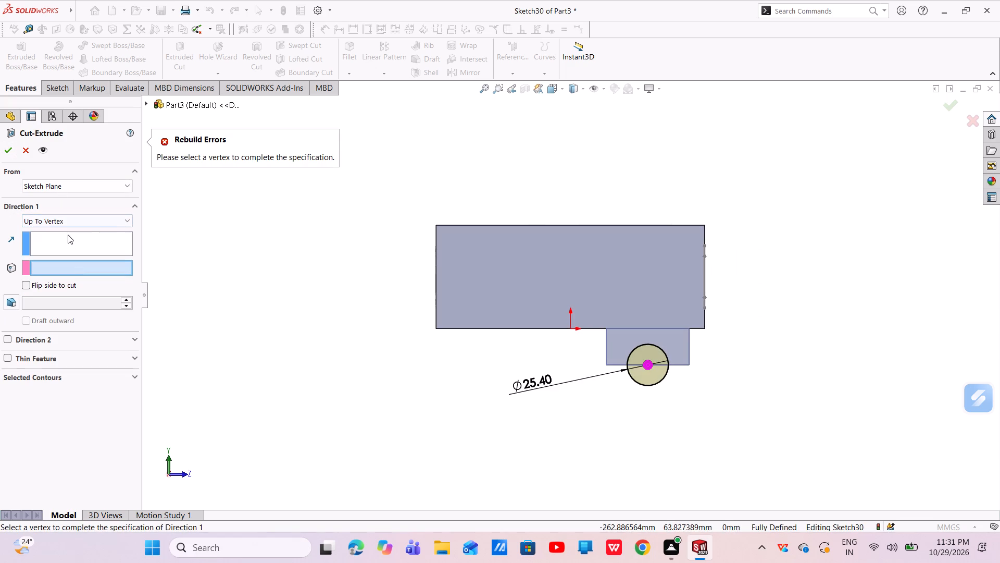
pyautogui.click(95, 226)
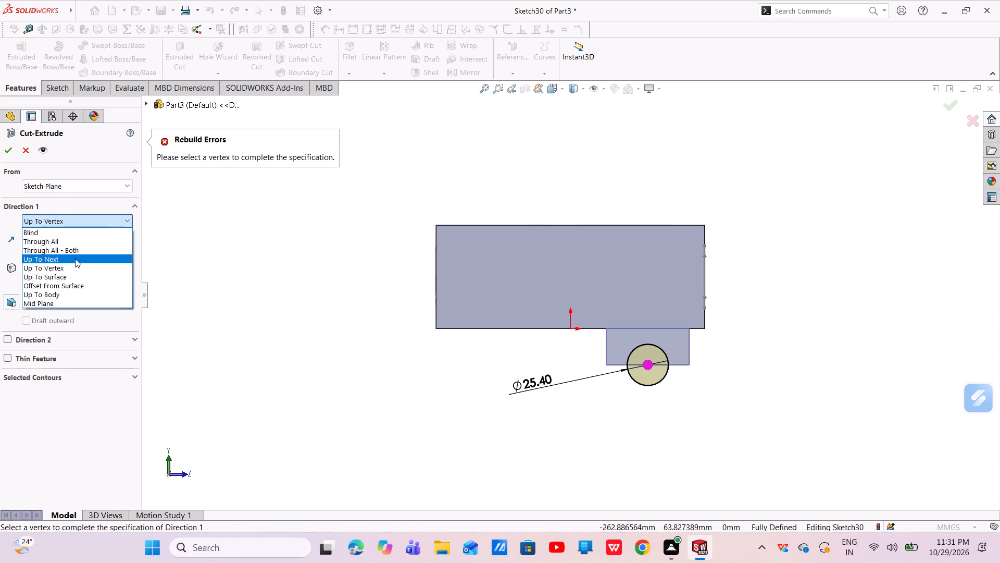
pyautogui.click(75, 258)
pyautogui.click(9, 148)
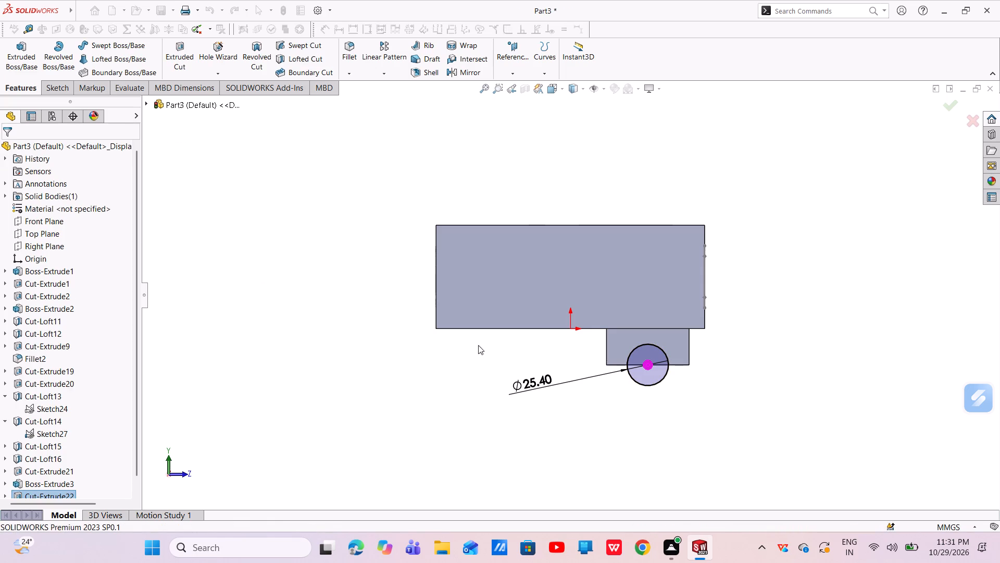
# Start a new sketch on the block's flat outer face beside the semicircular groove.
pyautogui.scroll(2, 673, 375)
pyautogui.moveTo(668, 359); pyautogui.dragTo(588, 333, button='middle')
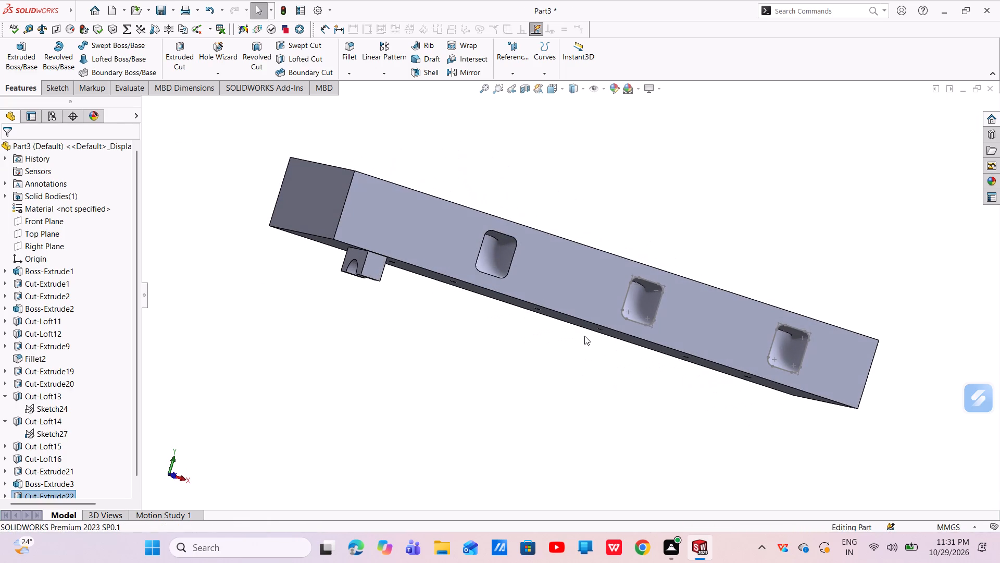
pyautogui.moveTo(435, 329); pyautogui.dragTo(444, 189, button='middle')
pyautogui.scroll(-4, 415, 173)
pyautogui.click(389, 177)
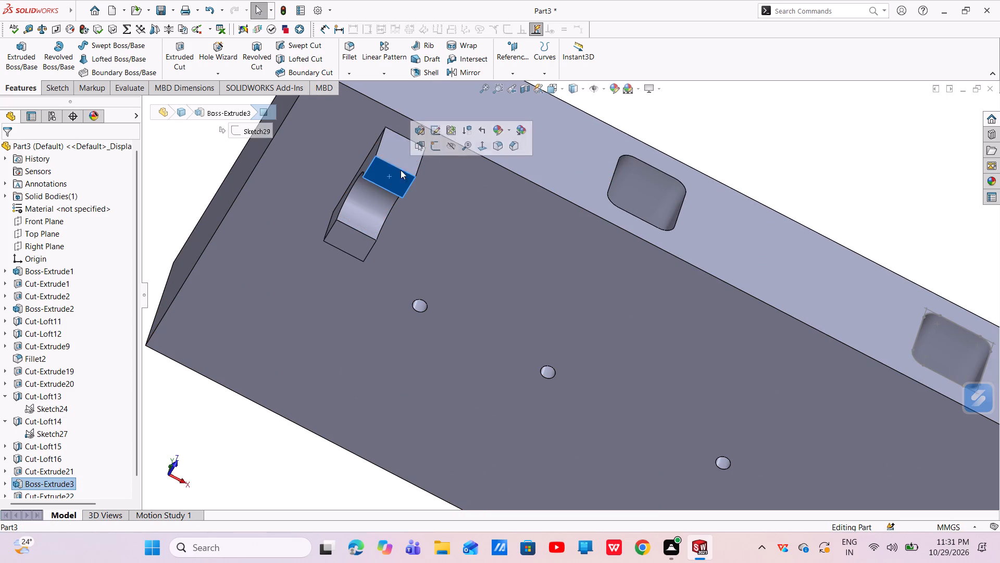
pyautogui.click(437, 148)
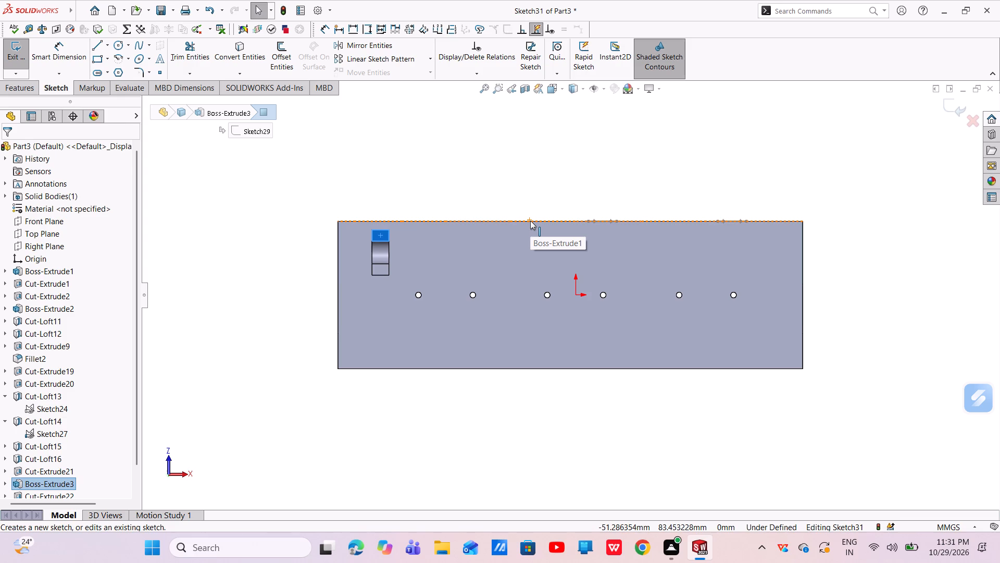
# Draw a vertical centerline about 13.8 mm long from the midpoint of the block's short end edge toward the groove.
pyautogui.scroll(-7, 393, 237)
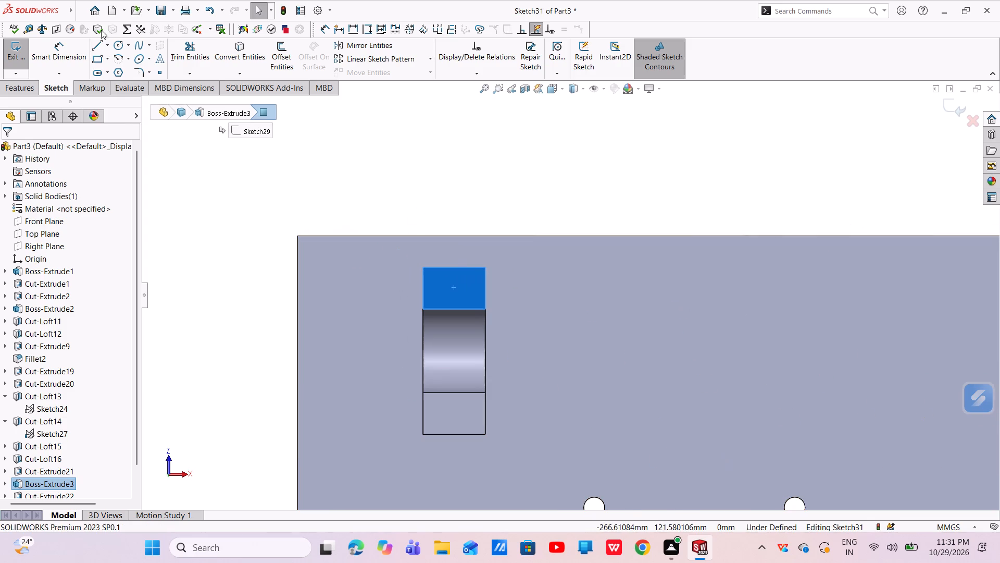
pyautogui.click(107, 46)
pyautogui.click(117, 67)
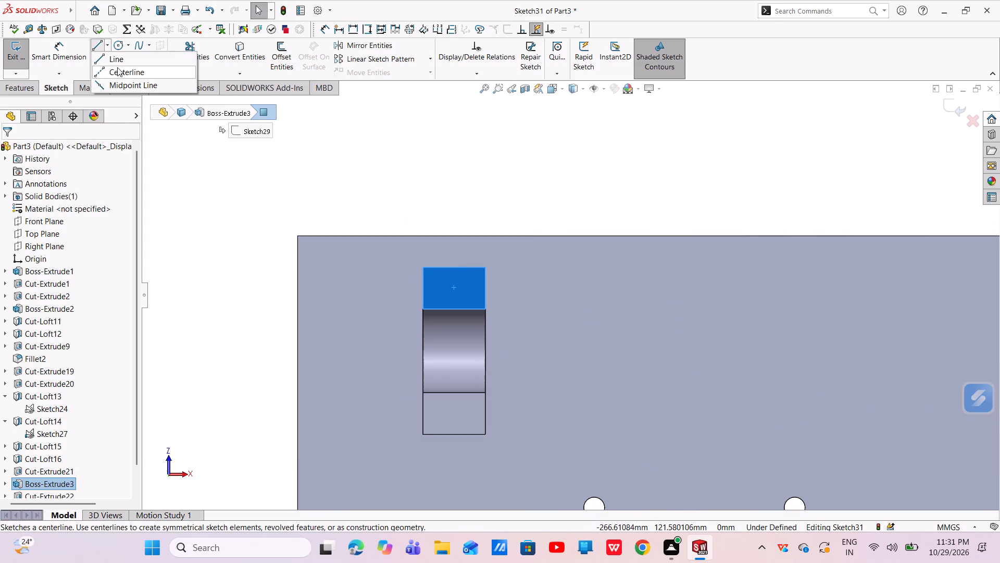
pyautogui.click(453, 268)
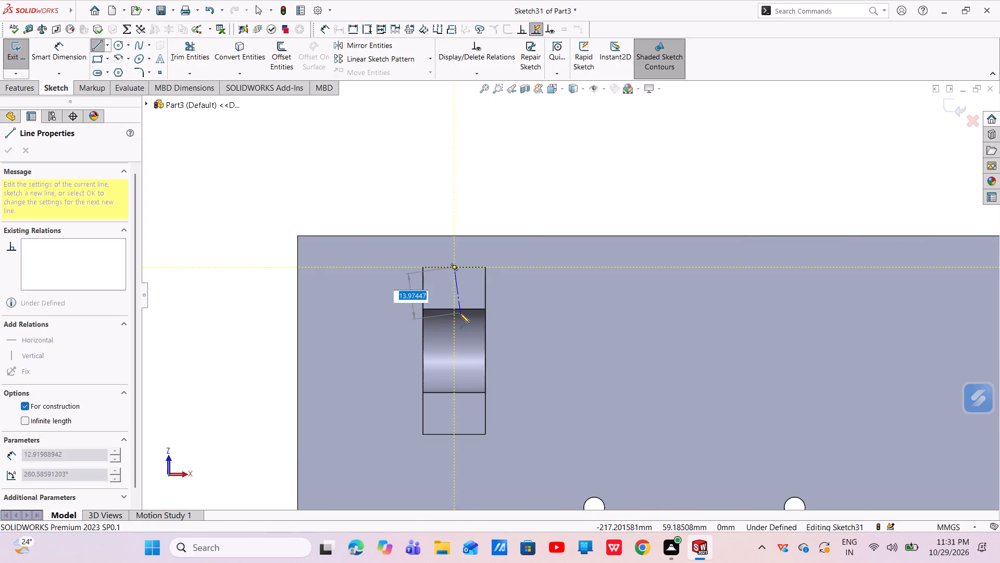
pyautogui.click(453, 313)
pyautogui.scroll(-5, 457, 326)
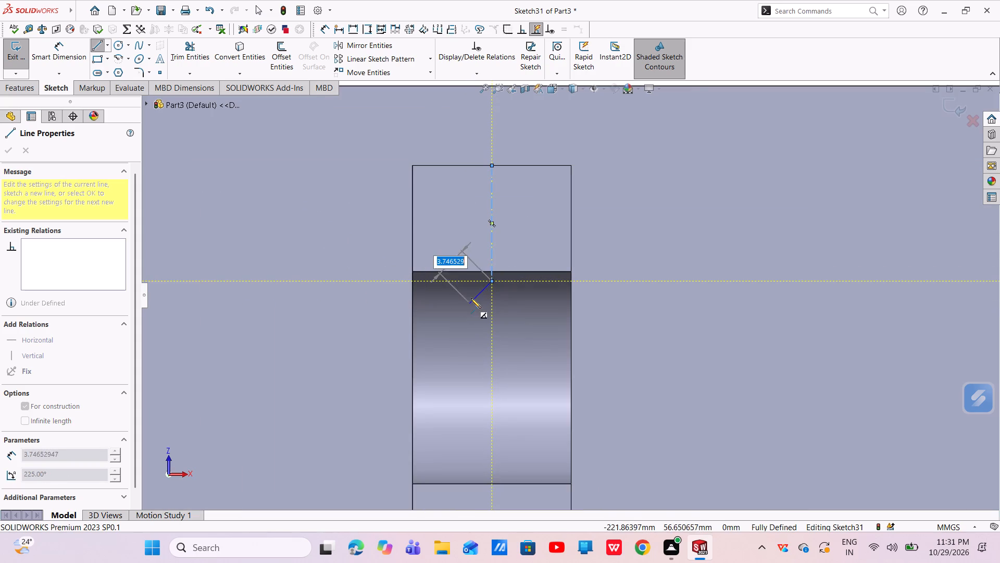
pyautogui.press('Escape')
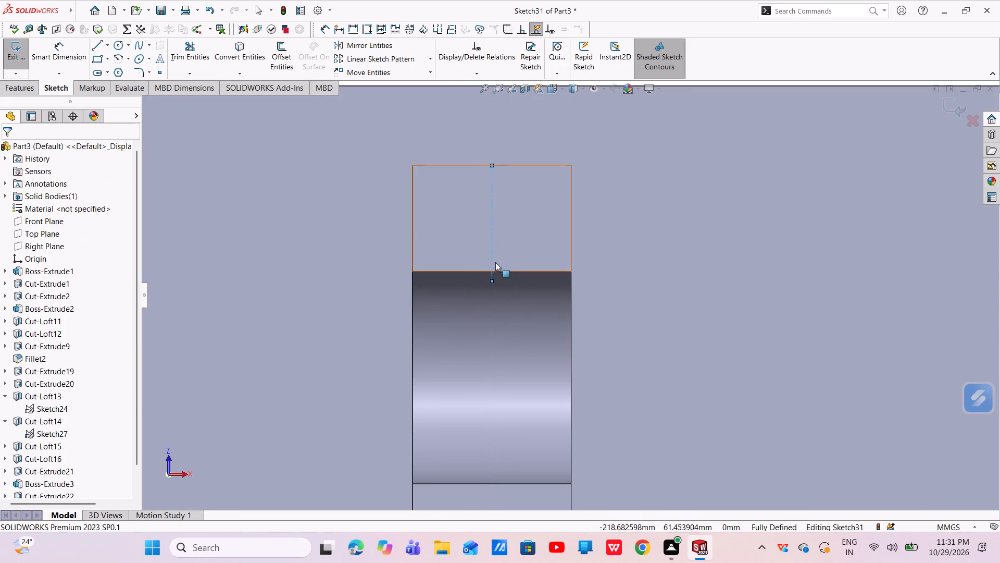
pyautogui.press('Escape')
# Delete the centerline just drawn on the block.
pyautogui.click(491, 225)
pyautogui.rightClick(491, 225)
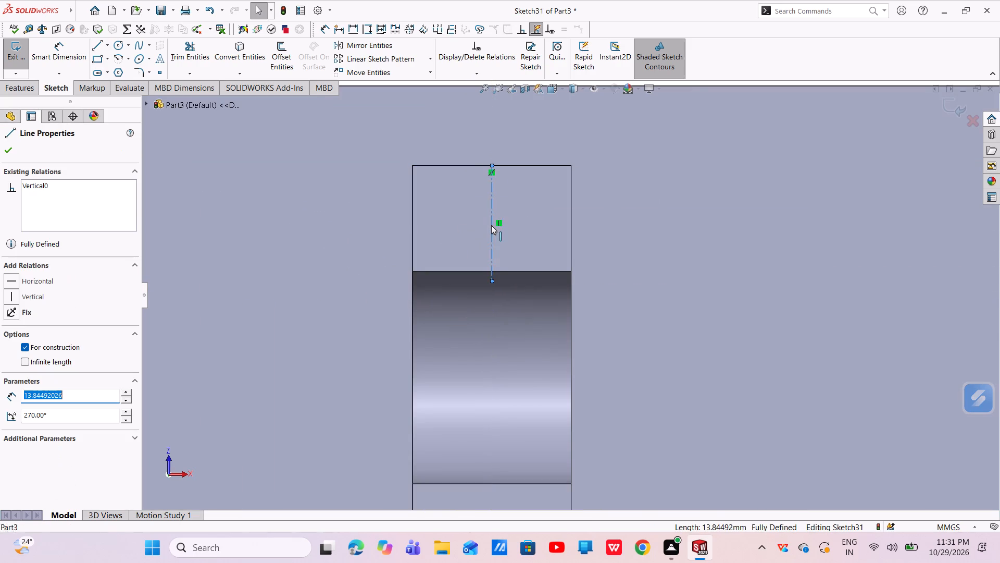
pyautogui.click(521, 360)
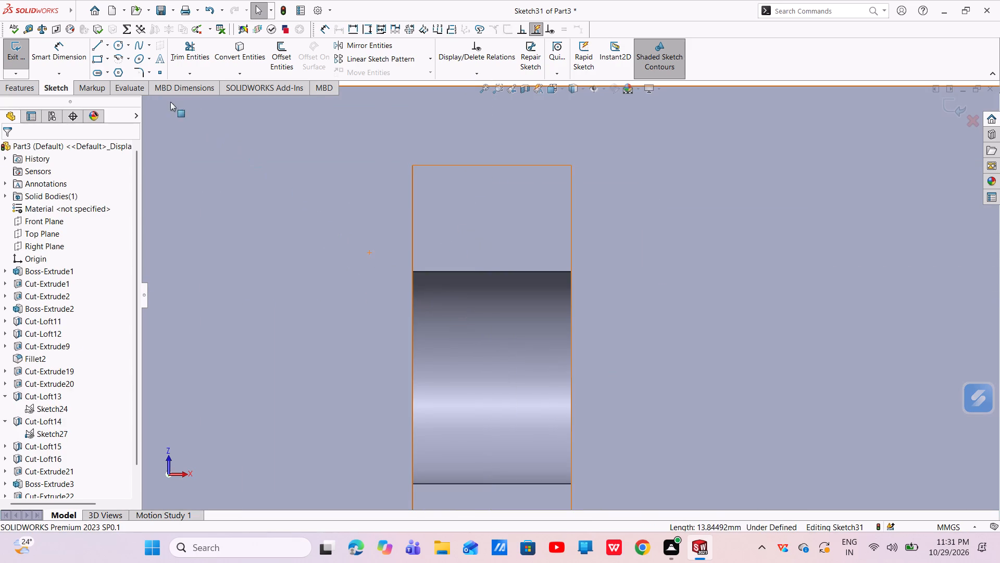
# Draw a chained vertical centerline through the block face's edge midpoints, with end segments about 12.7 mm and a 25.4 mm segment across the groove.
pyautogui.click(107, 43)
pyautogui.click(122, 74)
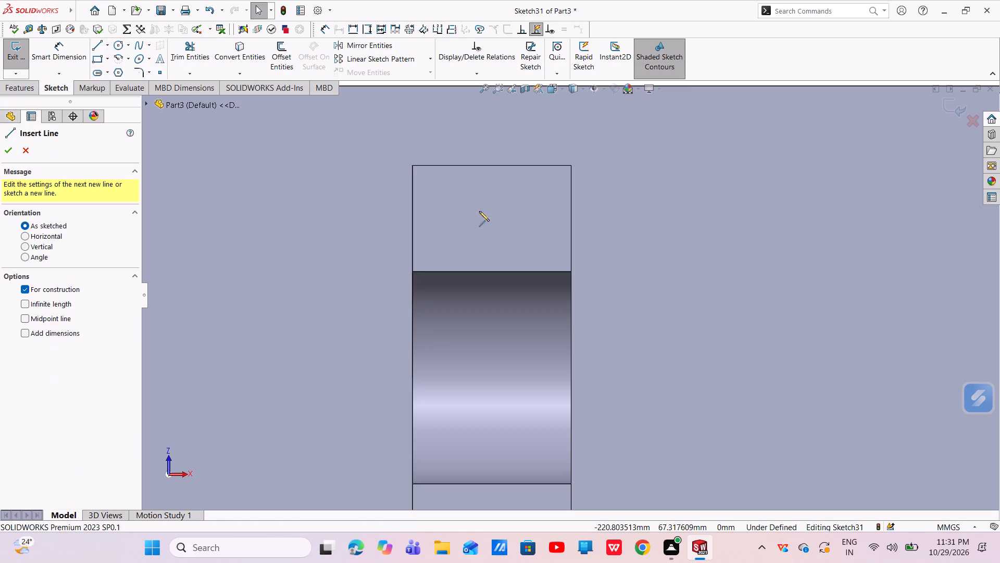
pyautogui.click(491, 166)
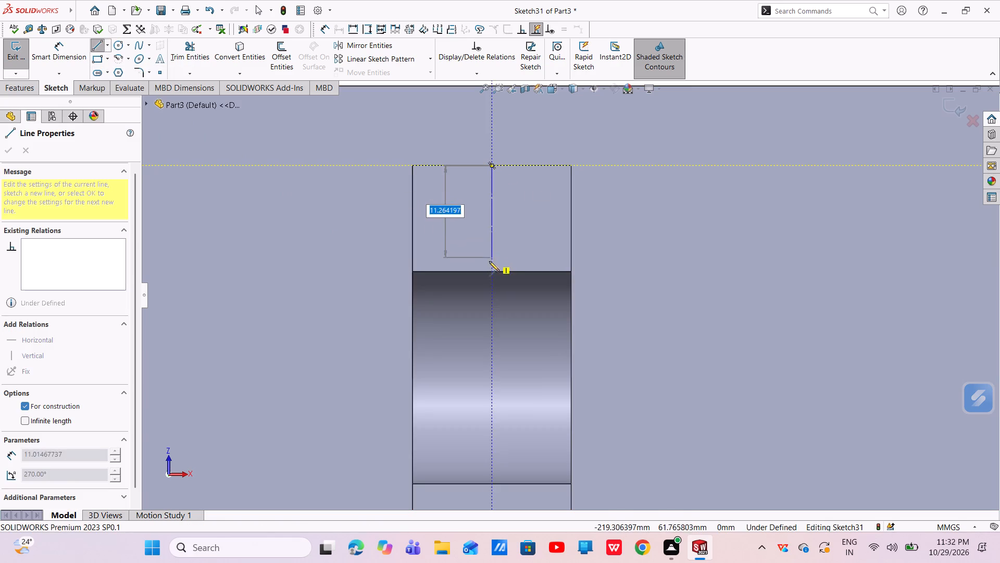
pyautogui.click(491, 272)
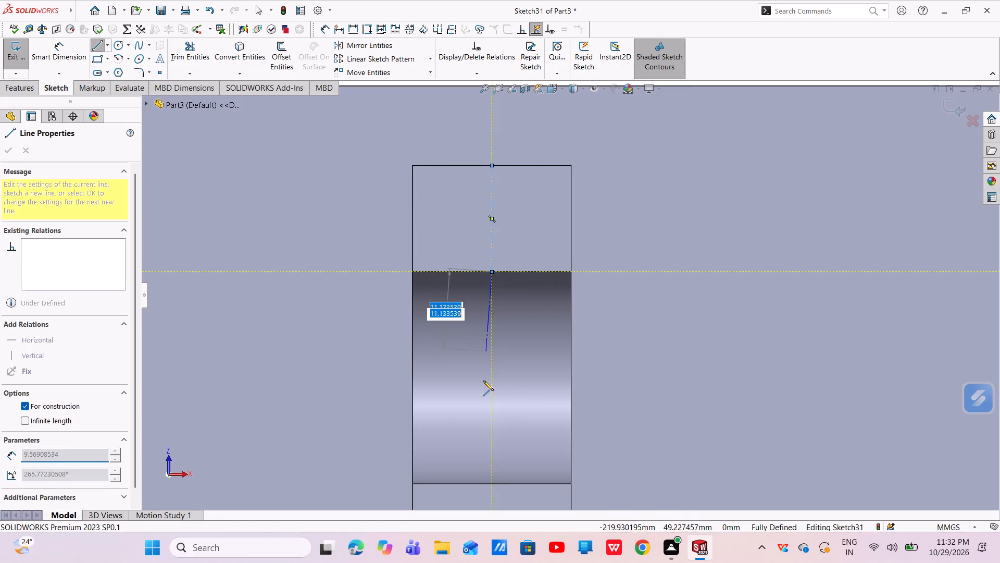
pyautogui.click(490, 484)
pyautogui.scroll(4, 491, 471)
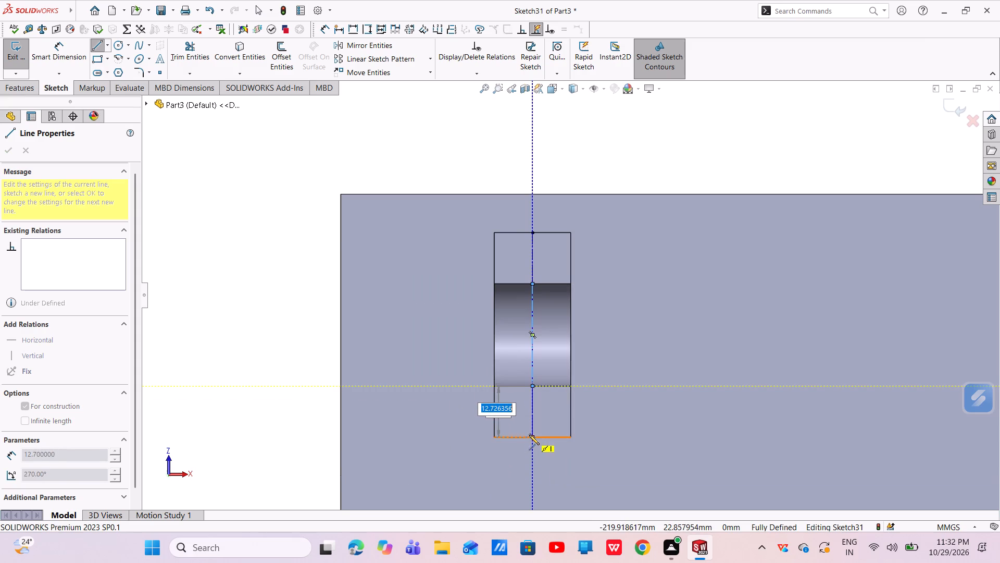
pyautogui.click(530, 437)
pyautogui.rightClick(530, 438)
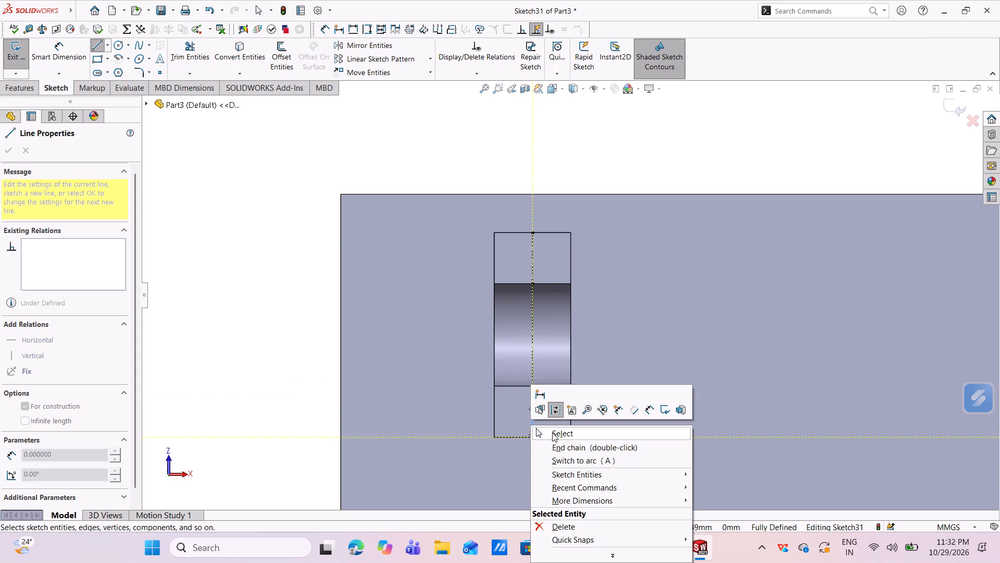
pyautogui.click(552, 433)
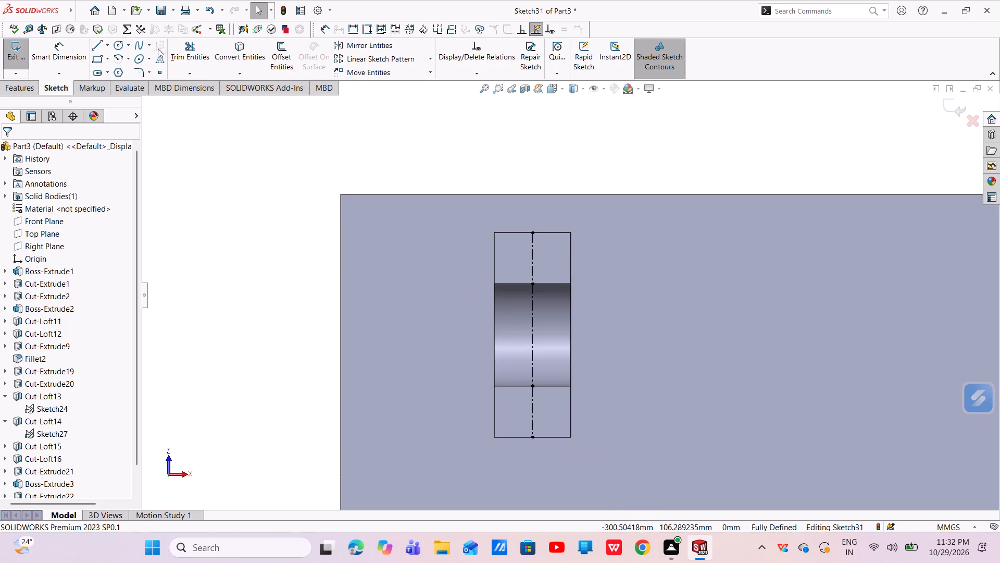
# Trim away the centerline segment that crosses the semicircular groove, using Power trim.
pyautogui.click(189, 42)
pyautogui.moveTo(482, 337); pyautogui.dragTo(557, 316)
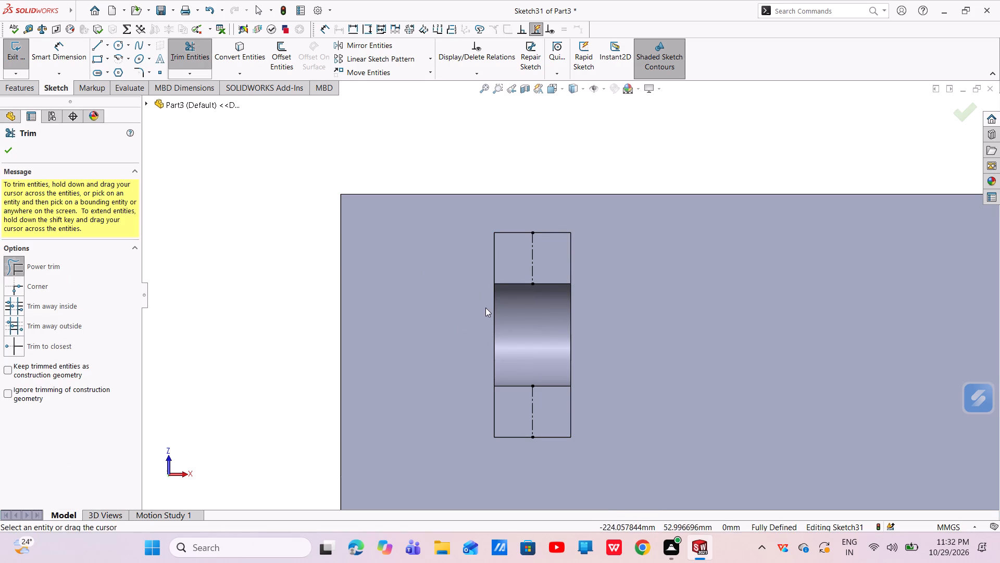
pyautogui.click(12, 151)
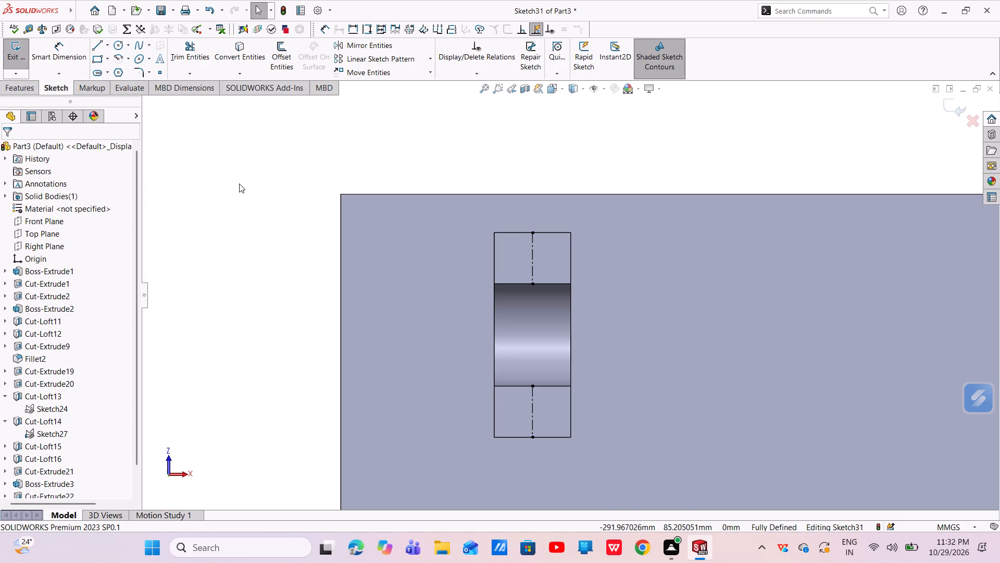
# Place a sketch point at the midpoint of each of the two remaining centerlines and exit the sketch.
pyautogui.click(162, 71)
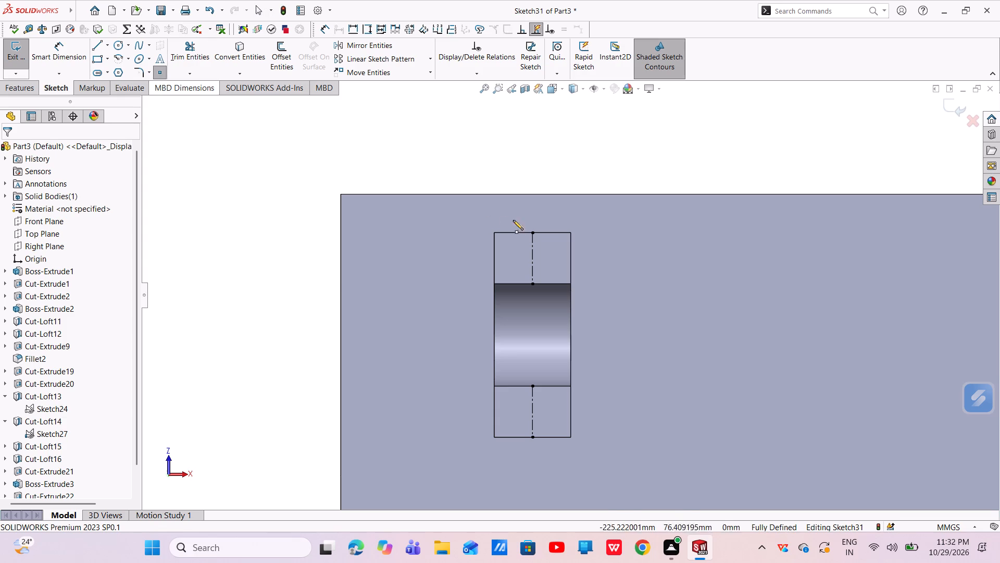
pyautogui.click(532, 257)
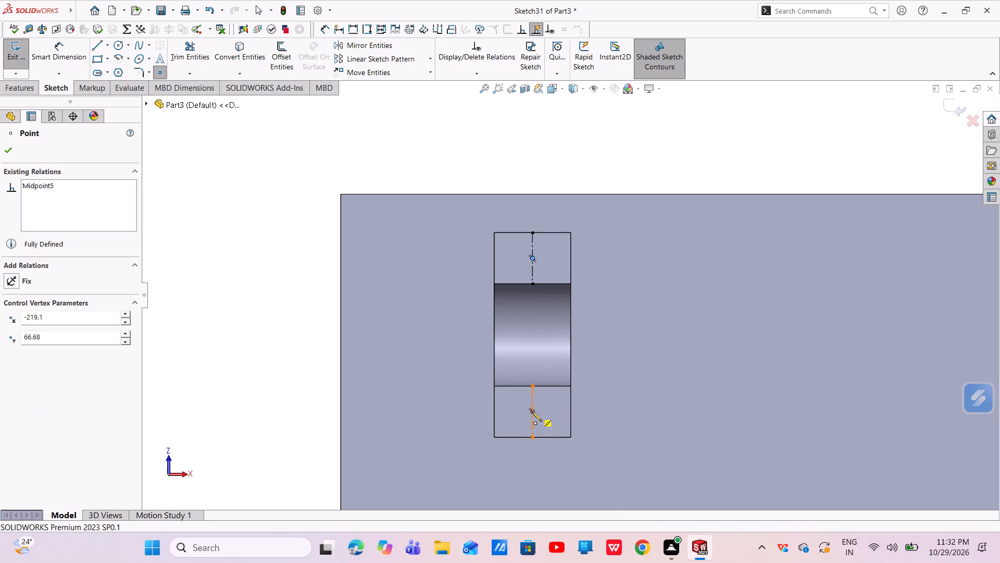
pyautogui.click(531, 411)
pyautogui.rightClick(531, 410)
pyautogui.click(543, 412)
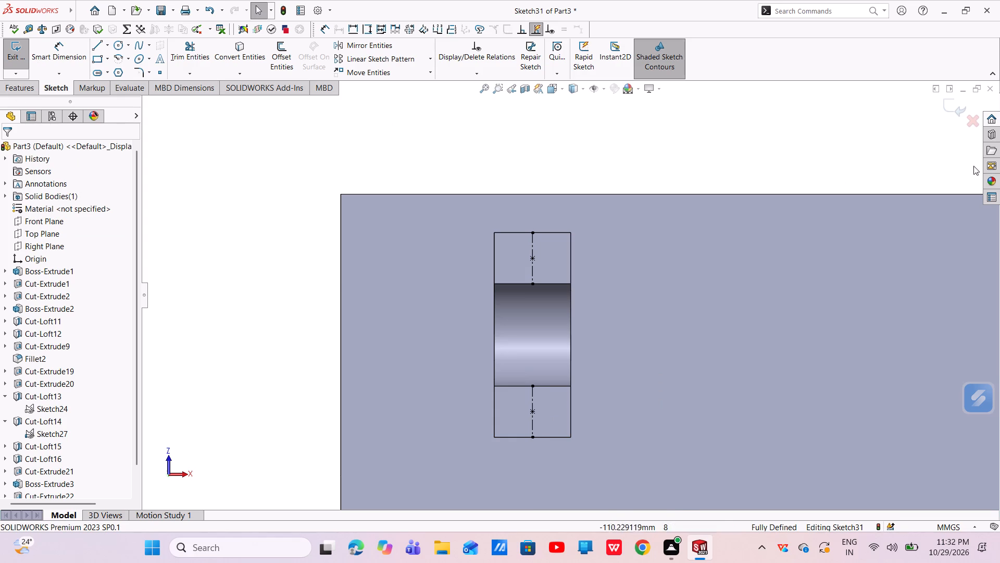
pyautogui.click(963, 111)
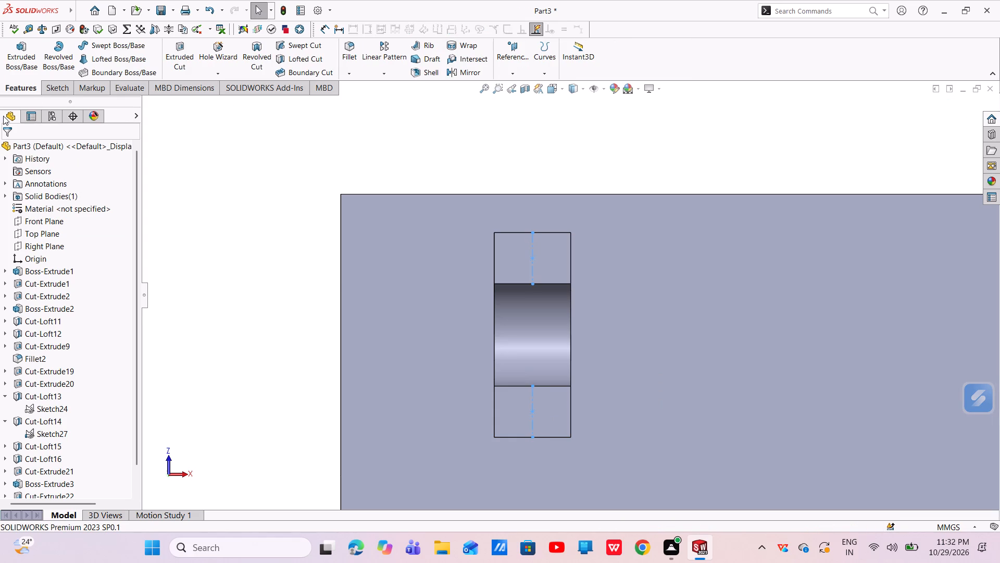
# Start a straight tapped hole with the Hole Wizard and set its size to 1/4-20.
pyautogui.click(211, 56)
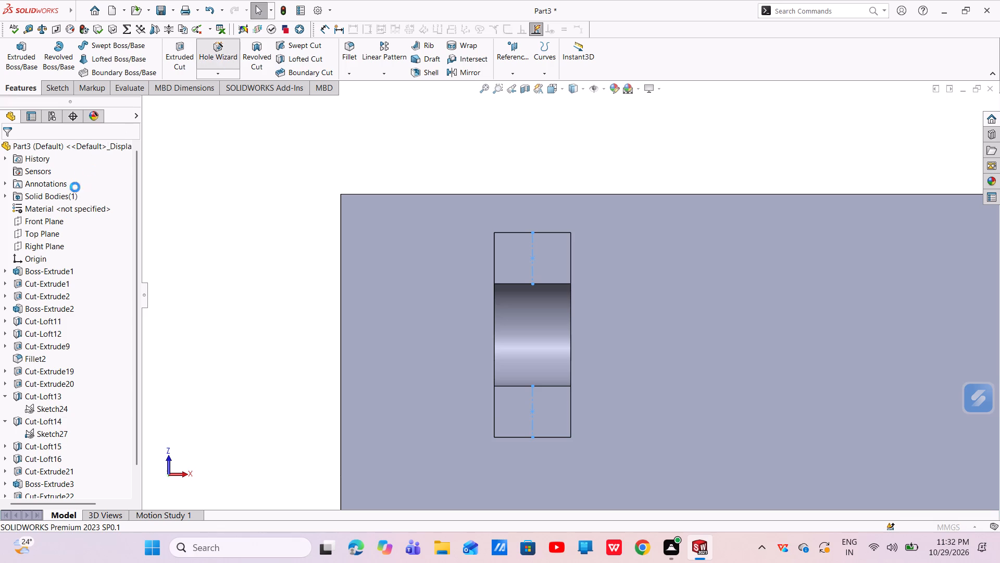
pyautogui.click(18, 291)
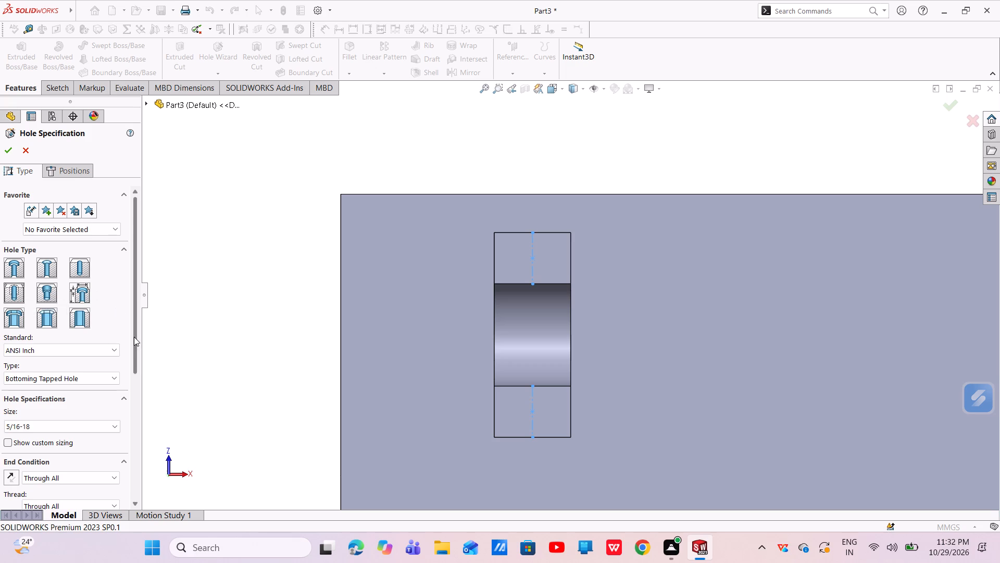
pyautogui.moveTo(134, 337); pyautogui.dragTo(140, 394)
pyautogui.click(104, 324)
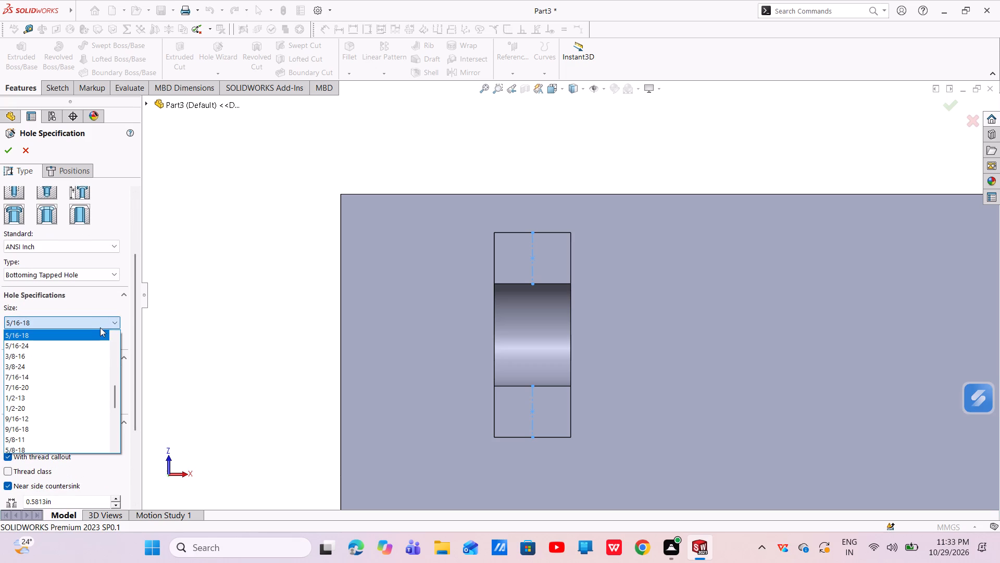
pyautogui.scroll(-2, 30, 390)
pyautogui.scroll(6, 28, 385)
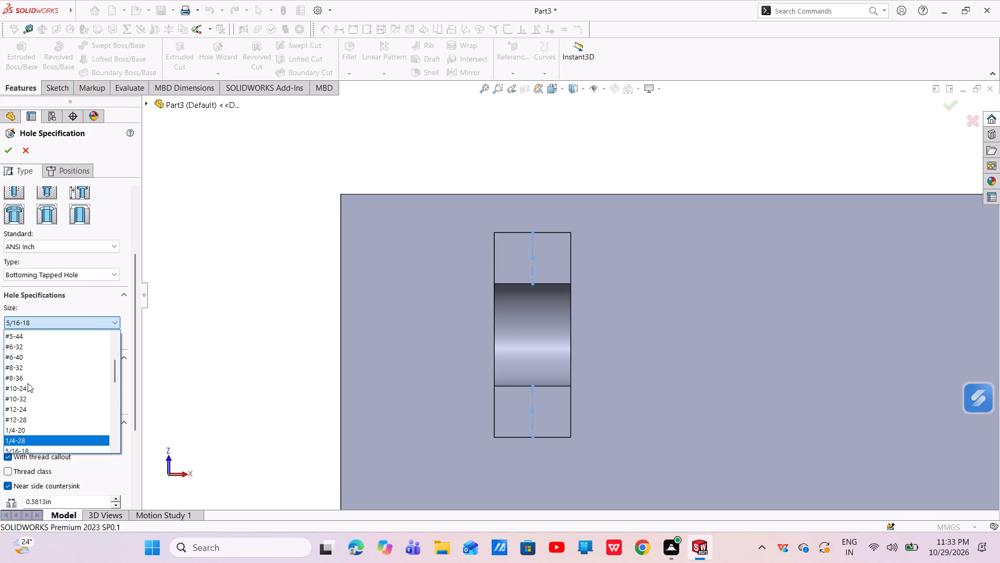
pyautogui.scroll(-1, 28, 383)
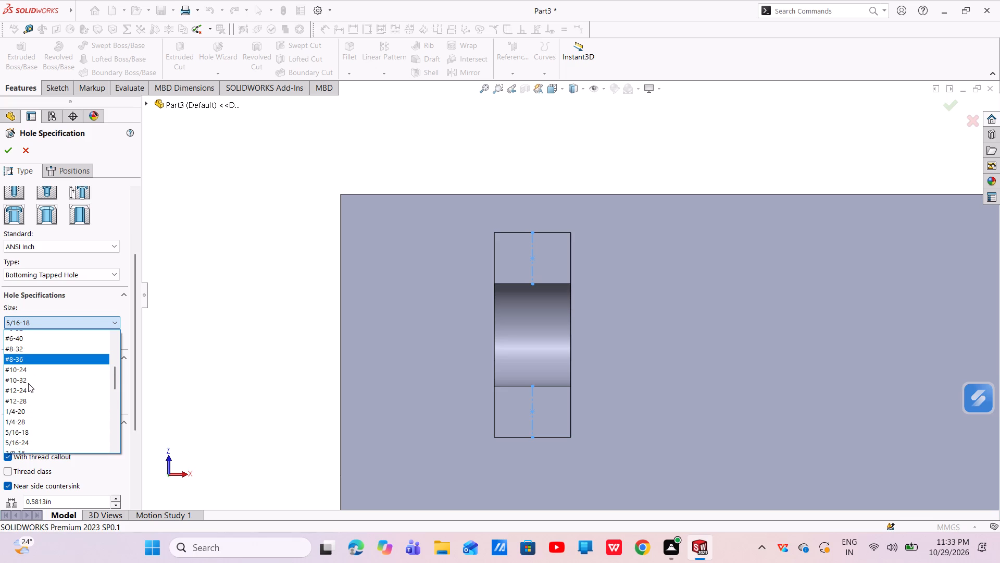
pyautogui.click(32, 406)
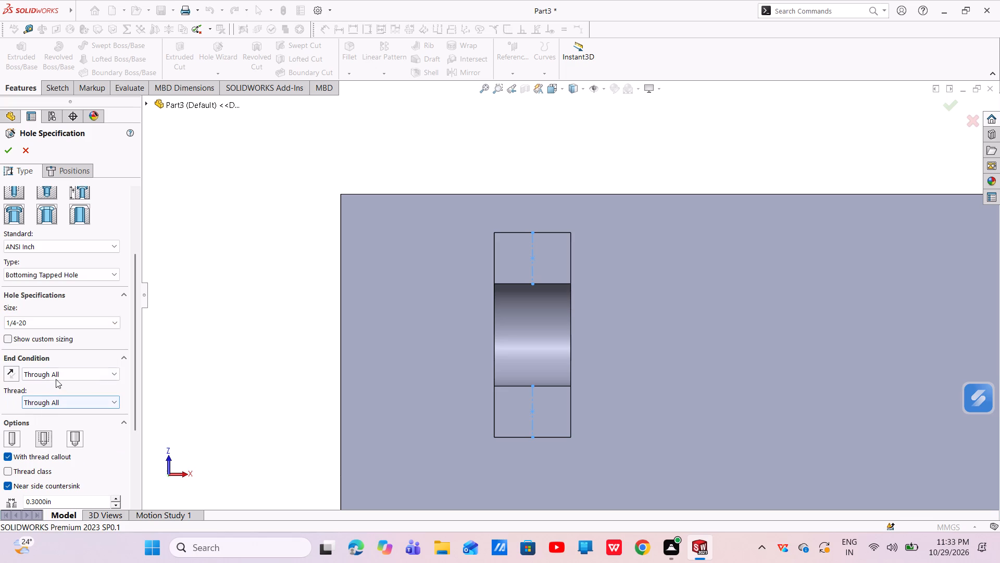
# Show custom sizing for the tapped hole and set its end condition to Blind.
pyautogui.moveTo(134, 359); pyautogui.dragTo(139, 398)
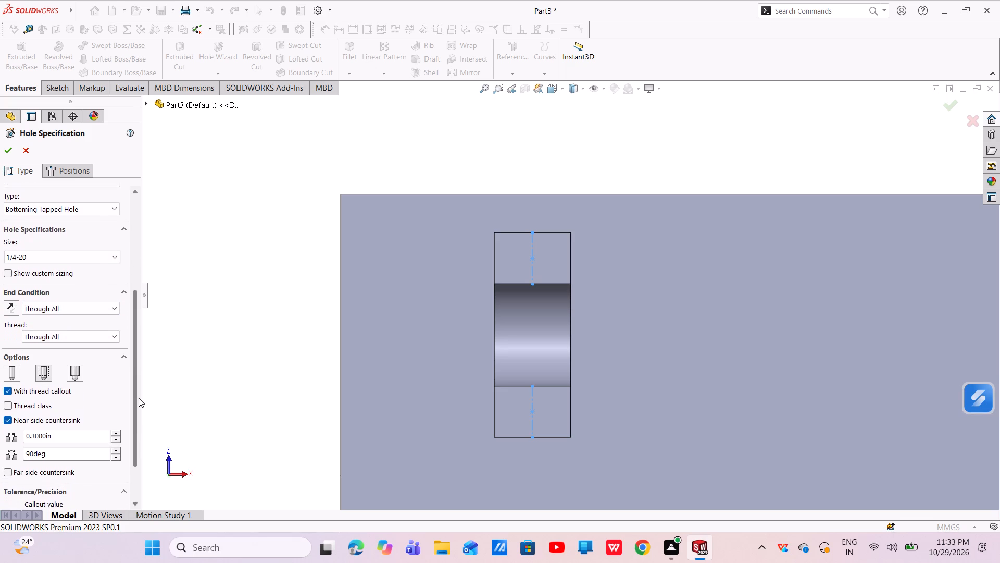
pyautogui.moveTo(139, 398); pyautogui.dragTo(143, 431)
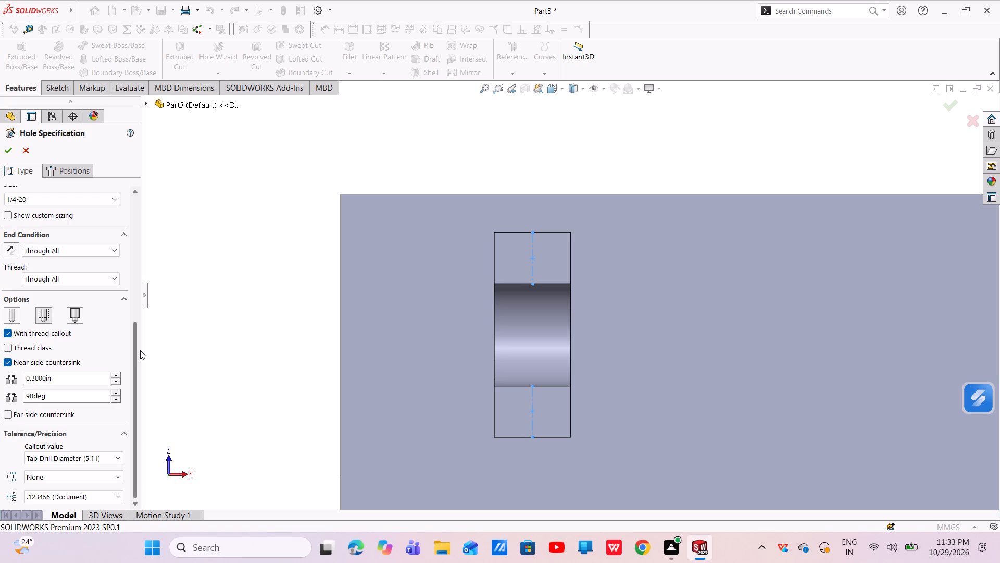
pyautogui.click(7, 214)
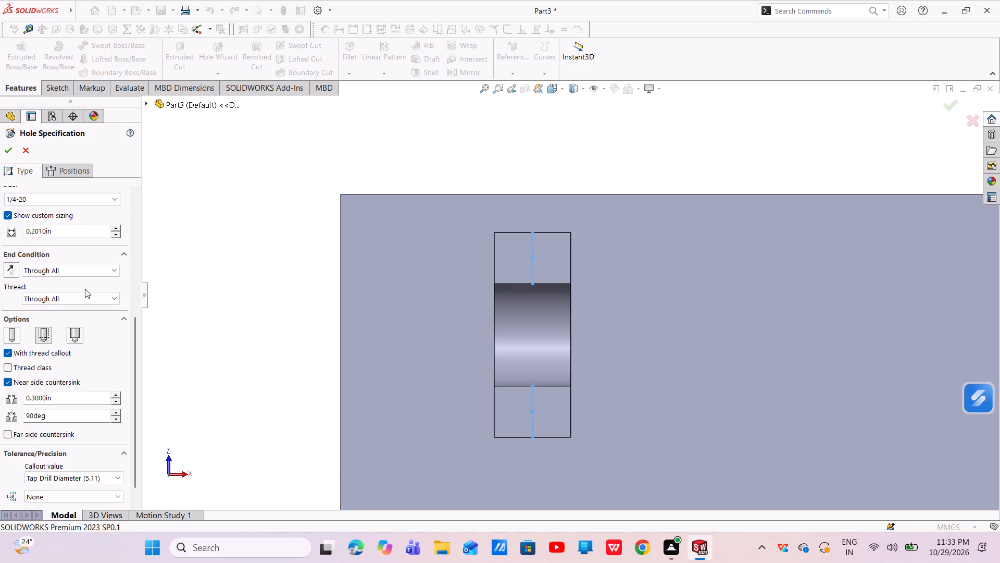
pyautogui.click(61, 273)
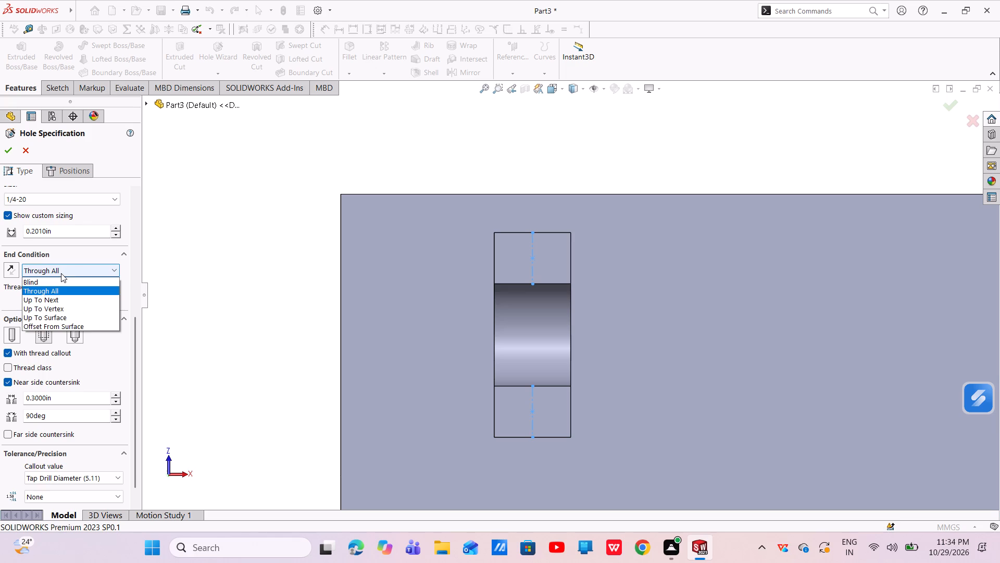
pyautogui.click(57, 279)
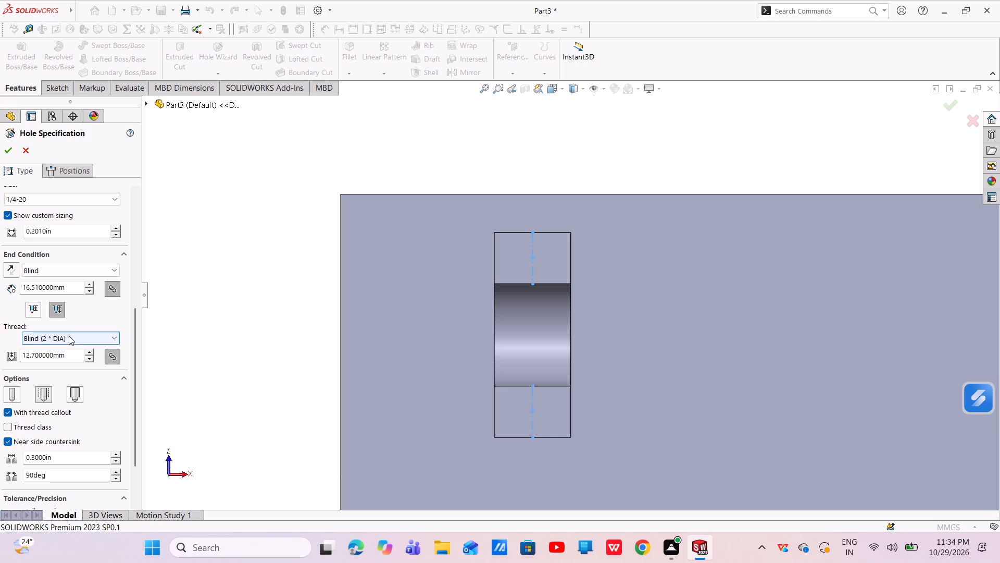
pyautogui.moveTo(71, 288); pyautogui.dragTo(16, 284)
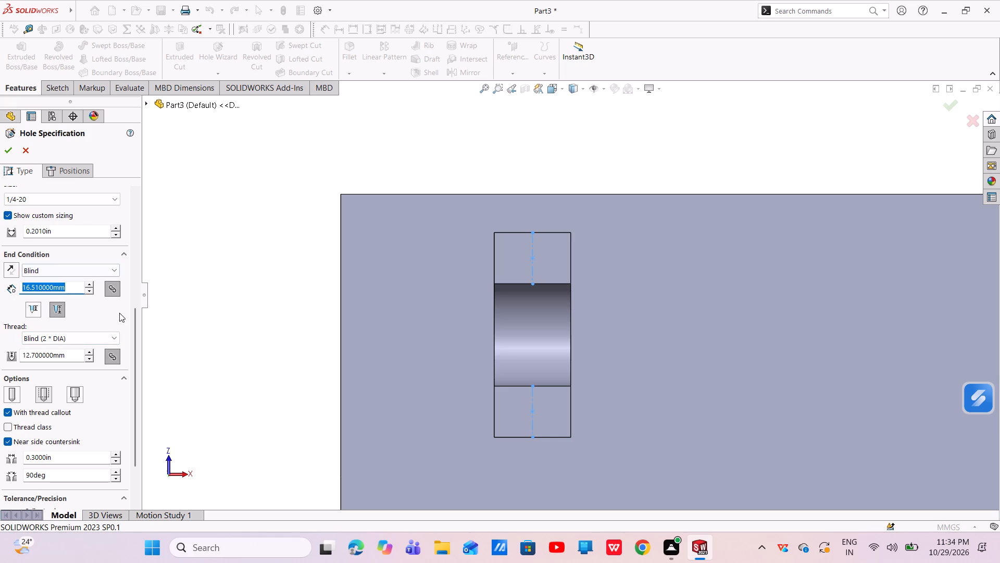
pyautogui.click(121, 314)
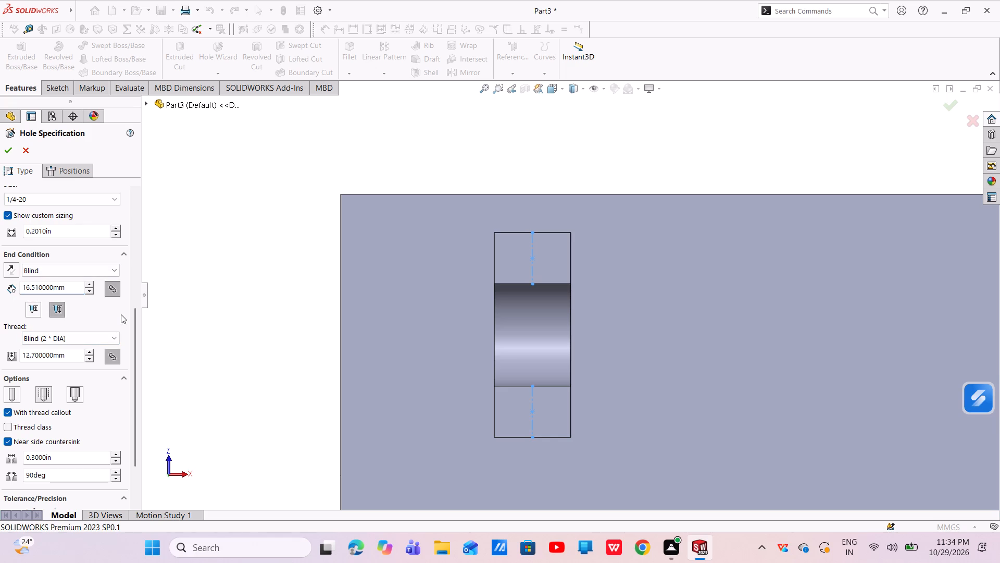
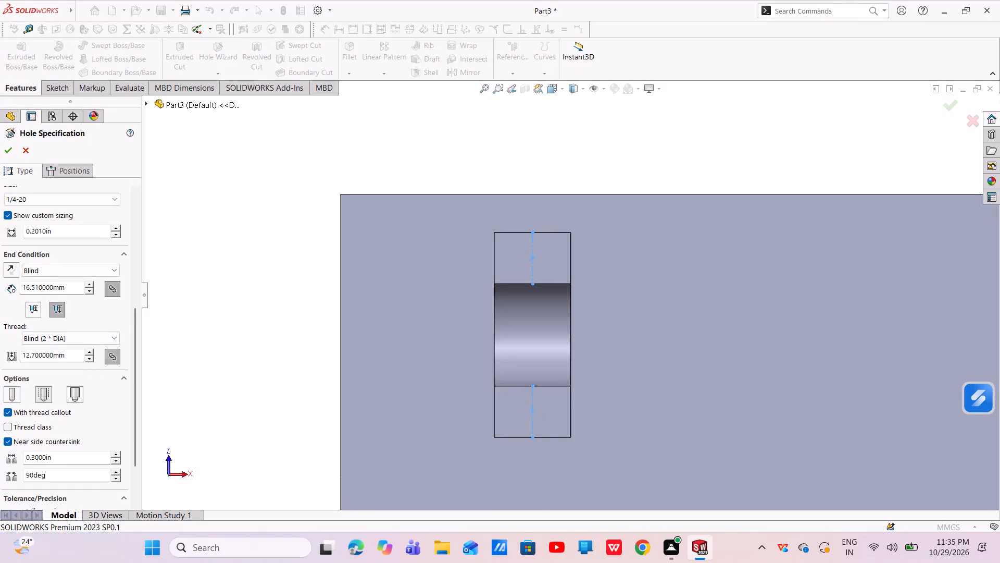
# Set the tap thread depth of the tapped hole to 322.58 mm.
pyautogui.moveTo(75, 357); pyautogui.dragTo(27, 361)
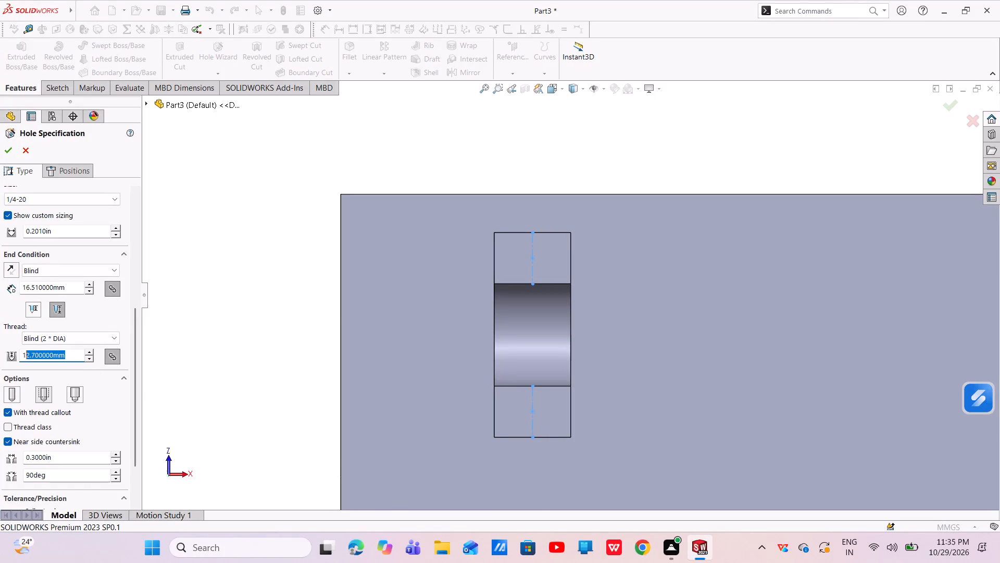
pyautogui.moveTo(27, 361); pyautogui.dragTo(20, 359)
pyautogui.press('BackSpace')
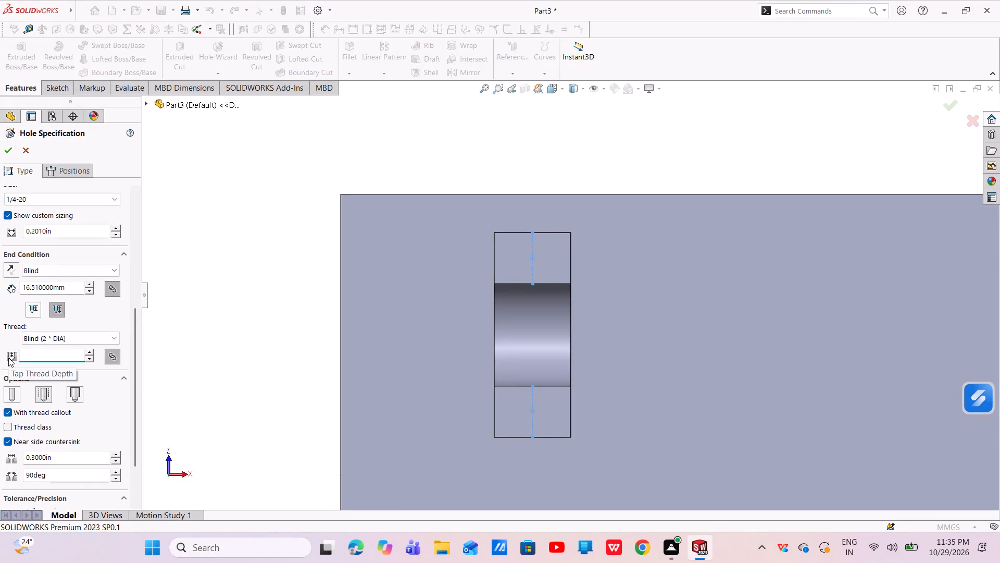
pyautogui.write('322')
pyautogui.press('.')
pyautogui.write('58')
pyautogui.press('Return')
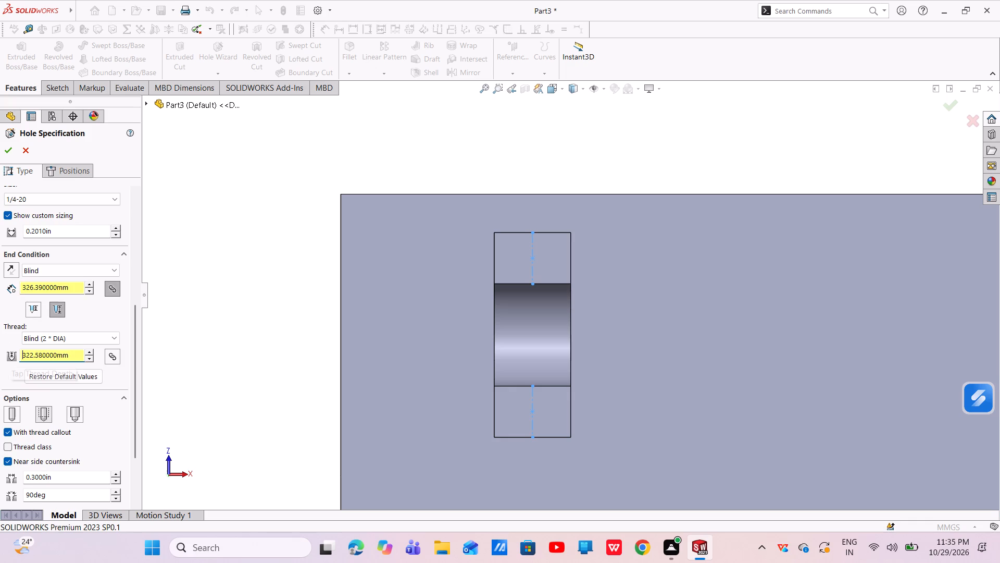
# Set the blind hole depth of the tapped hole to 16.51 mm.
pyautogui.moveTo(77, 285); pyautogui.dragTo(35, 283)
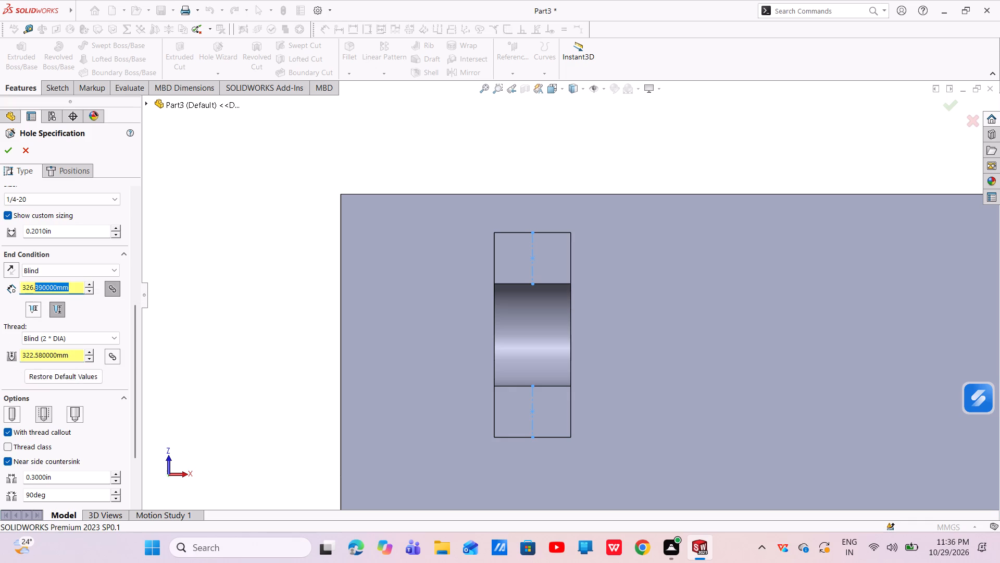
pyautogui.moveTo(35, 283); pyautogui.dragTo(21, 282)
pyautogui.press('BackSpace')
pyautogui.write('16.51')
pyautogui.press('Return')
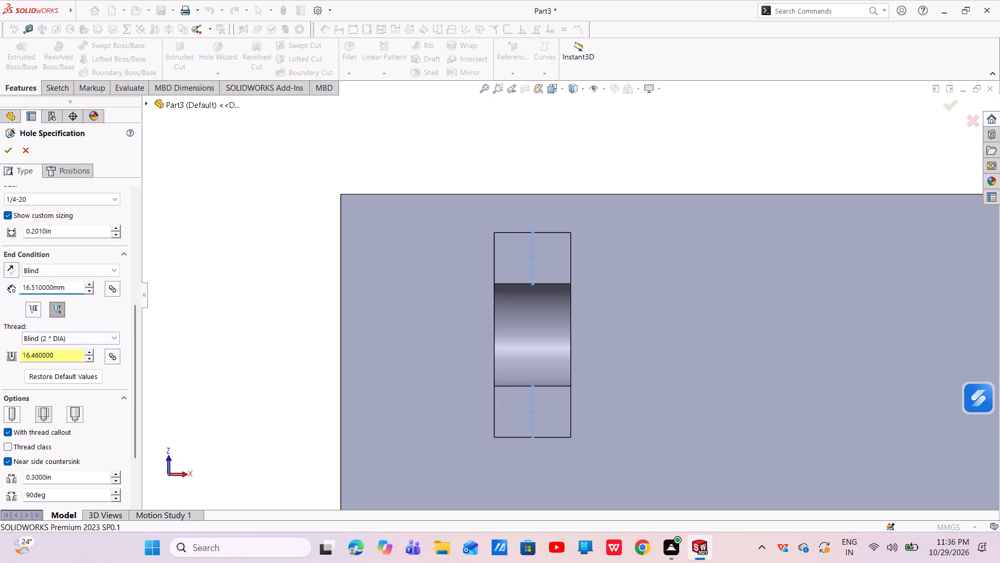
# Set the tap thread depth of the tapped hole to 322.53 mm.
pyautogui.click(90, 351)
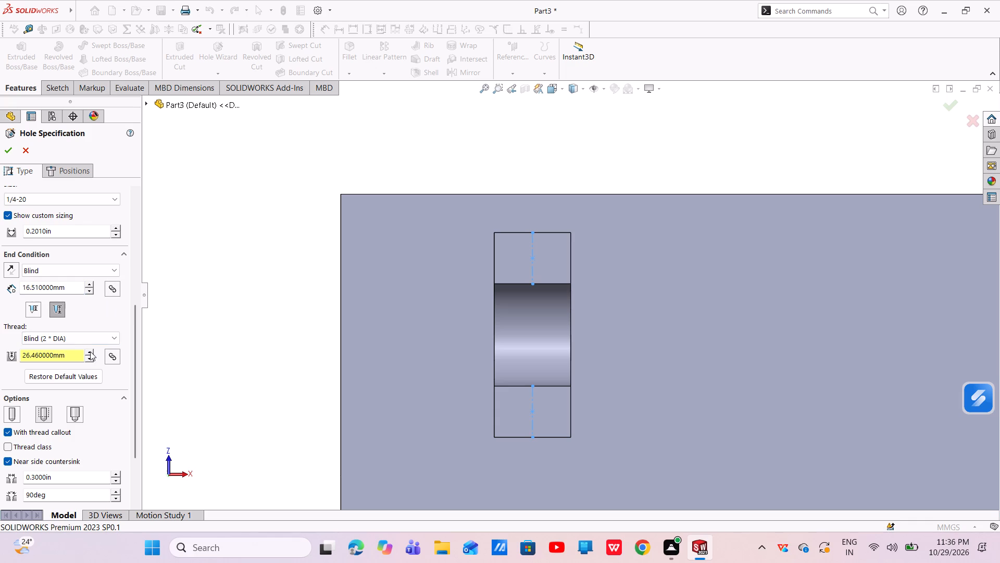
pyautogui.click(90, 351)
pyautogui.click(90, 351)
pyautogui.tripleClick(90, 351)
pyautogui.tripleClick(90, 351)
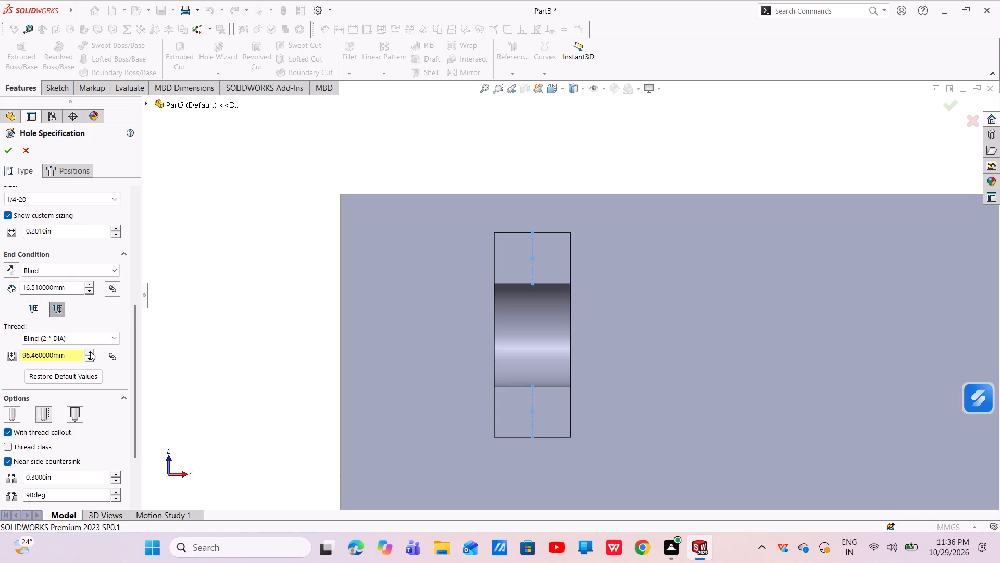
pyautogui.tripleClick(90, 351)
pyautogui.tripleClick(90, 351)
pyautogui.tripleClick(90, 351)
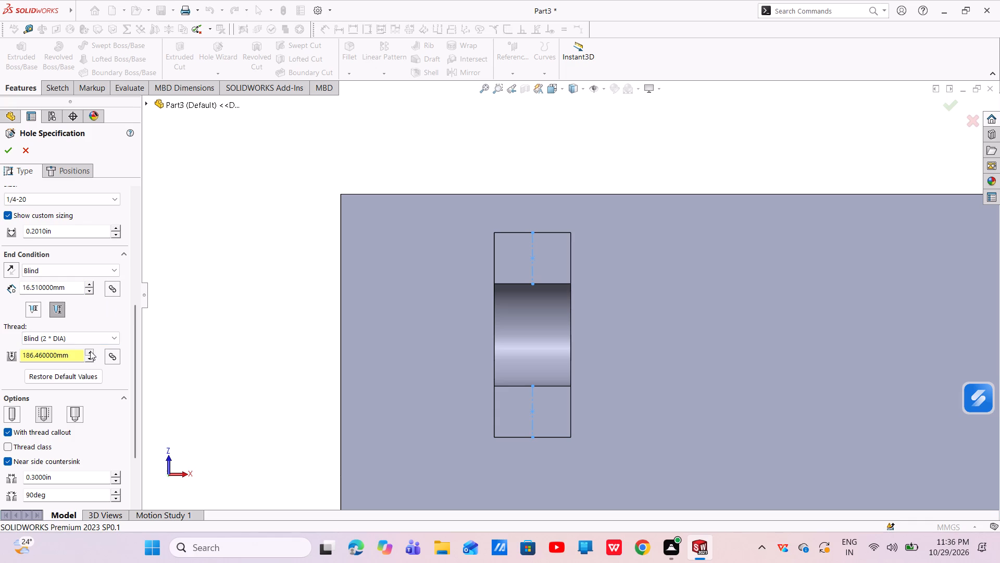
pyautogui.click(90, 351)
pyautogui.moveTo(74, 351); pyautogui.dragTo(28, 345)
pyautogui.moveTo(28, 345); pyautogui.dragTo(11, 340)
pyautogui.press('BackSpace')
pyautogui.write('322.')
pyautogui.write('53')
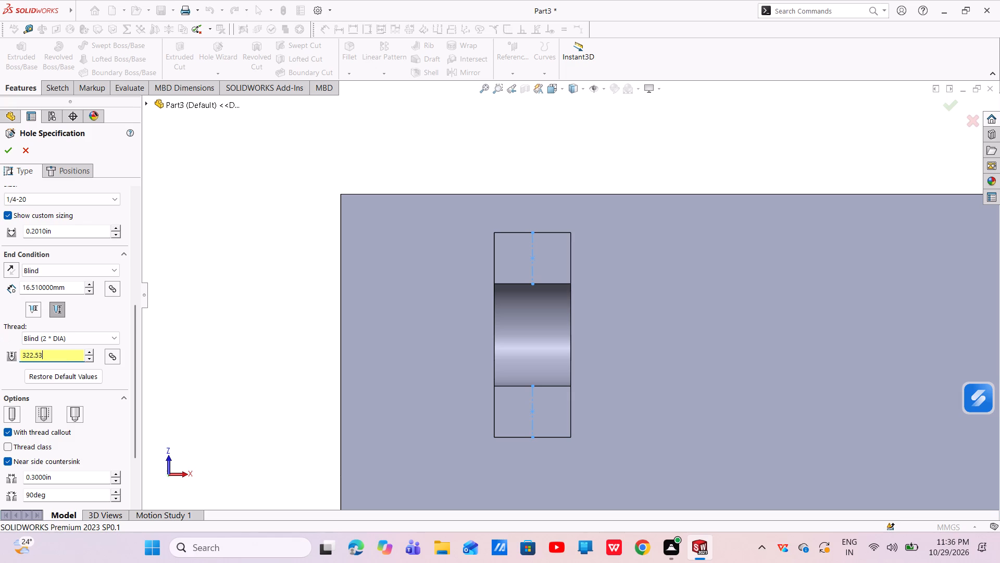
pyautogui.press('Return')
# Place tapped holes with a 3D sketch on the two sketched midpoints beside the groove and finish the hole feature.
pyautogui.click(79, 176)
pyautogui.click(70, 279)
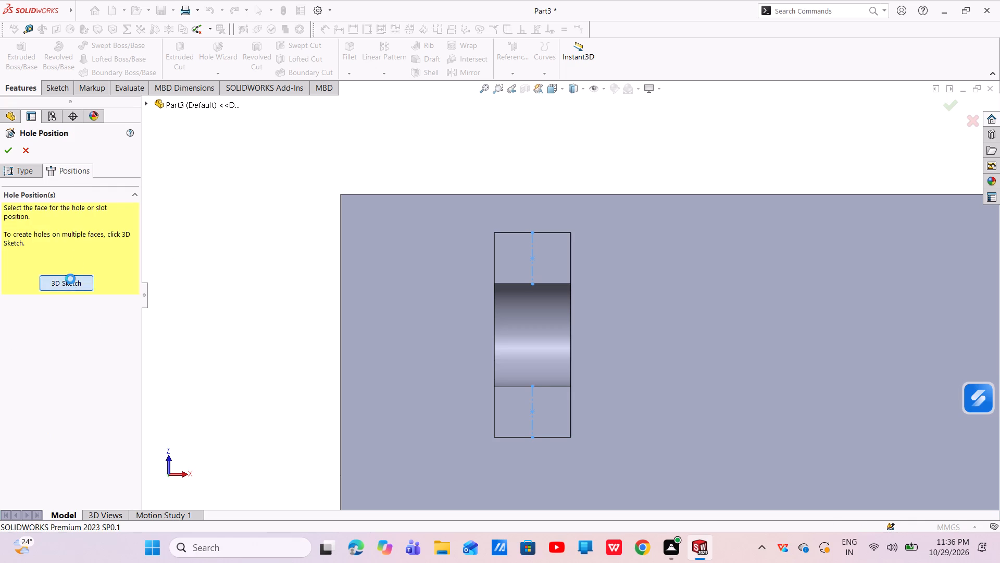
pyautogui.click(532, 260)
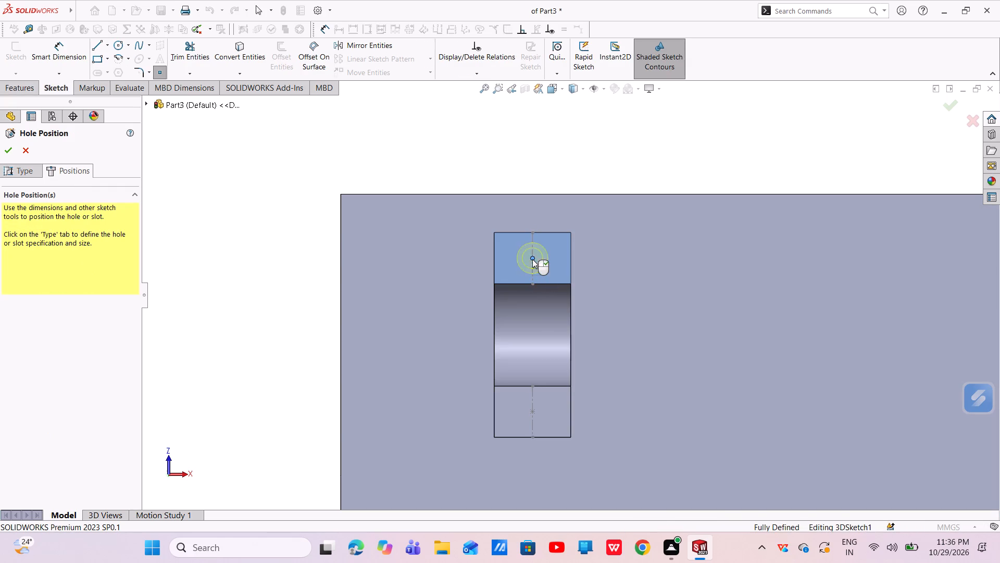
pyautogui.click(530, 412)
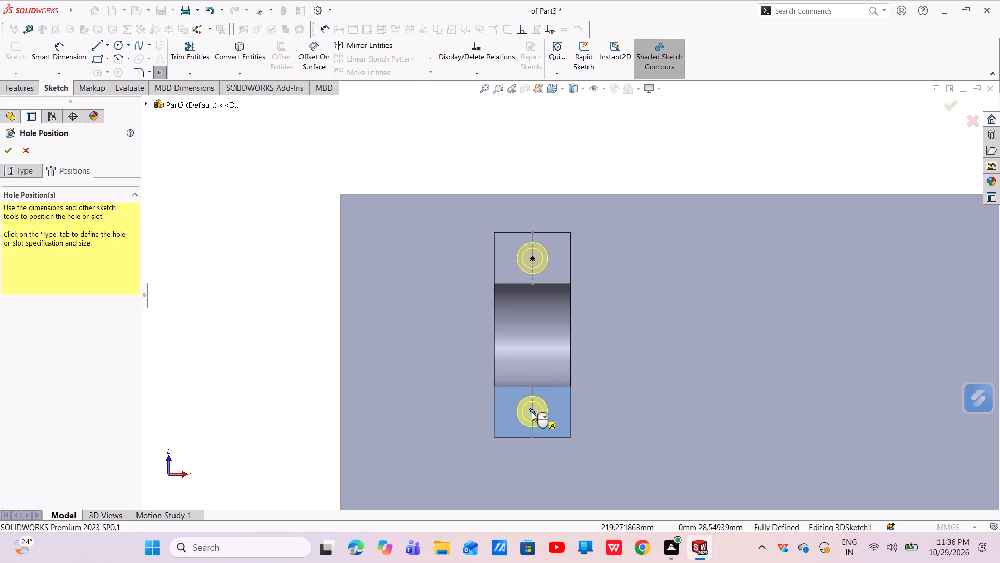
pyautogui.rightClick(532, 412)
# Edit the tapped hole feature on the grooved block, change its size to 1/4-28 and accept it.
pyautogui.scroll(-5, 554, 261)
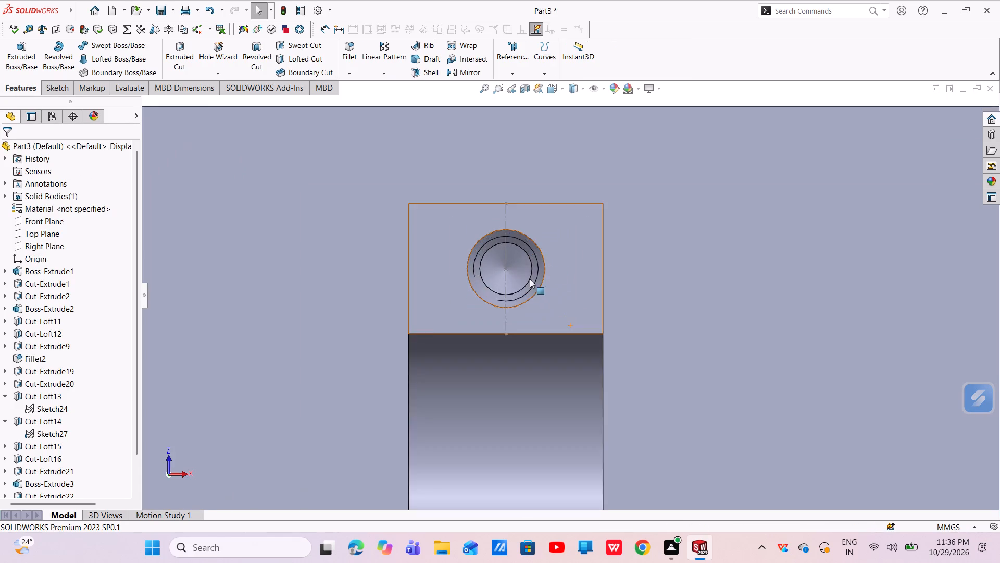
pyautogui.scroll(5, 530, 279)
pyautogui.moveTo(537, 291); pyautogui.dragTo(587, 288, button='middle')
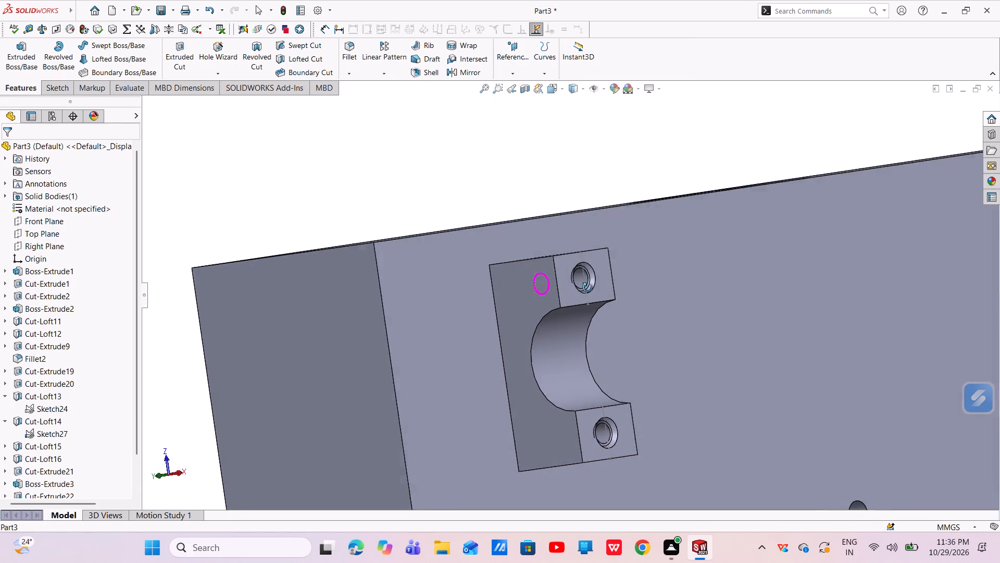
pyautogui.moveTo(587, 288); pyautogui.dragTo(551, 294, button='middle')
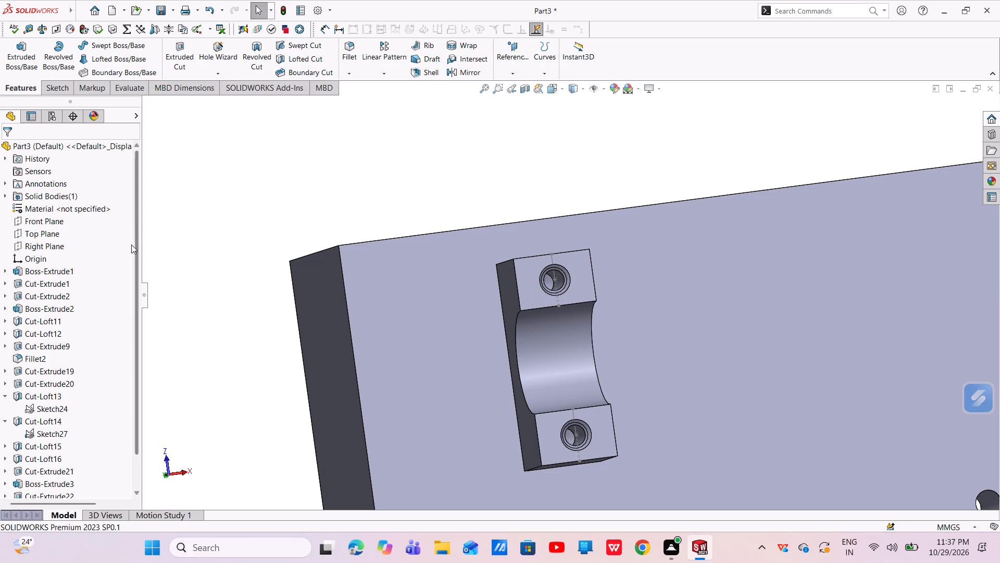
pyautogui.scroll(-6, 131, 244)
pyautogui.click(41, 482)
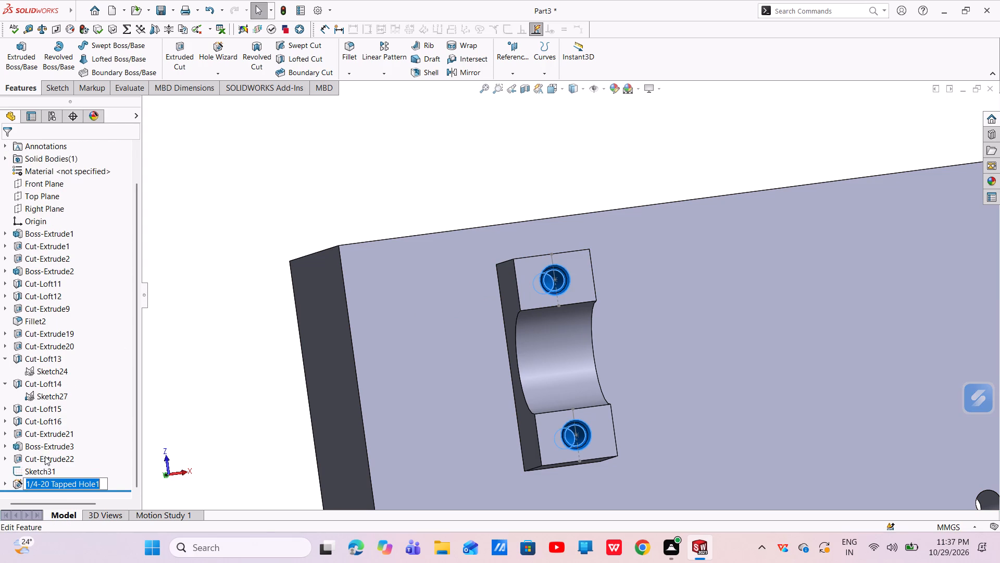
pyautogui.click(109, 486)
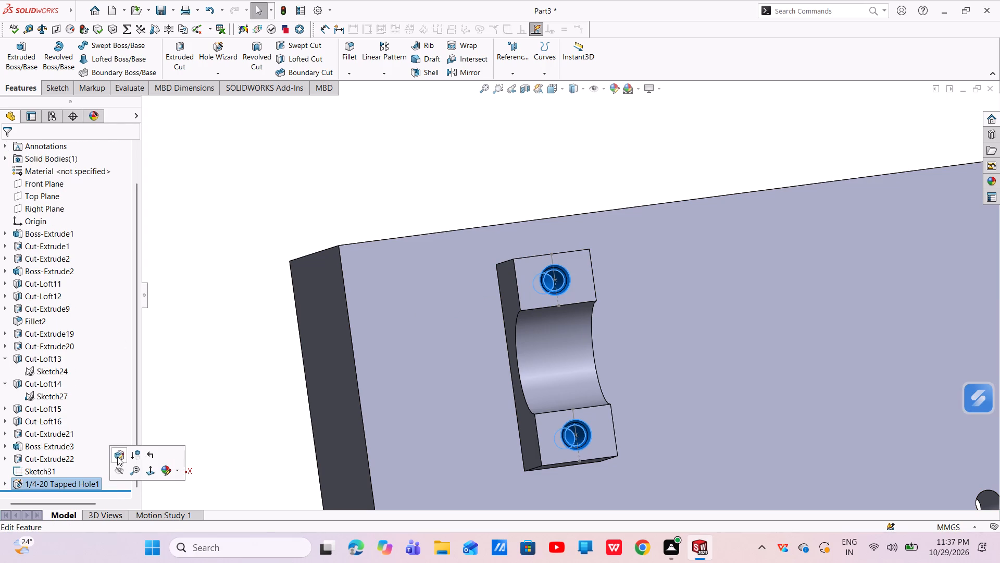
pyautogui.click(117, 457)
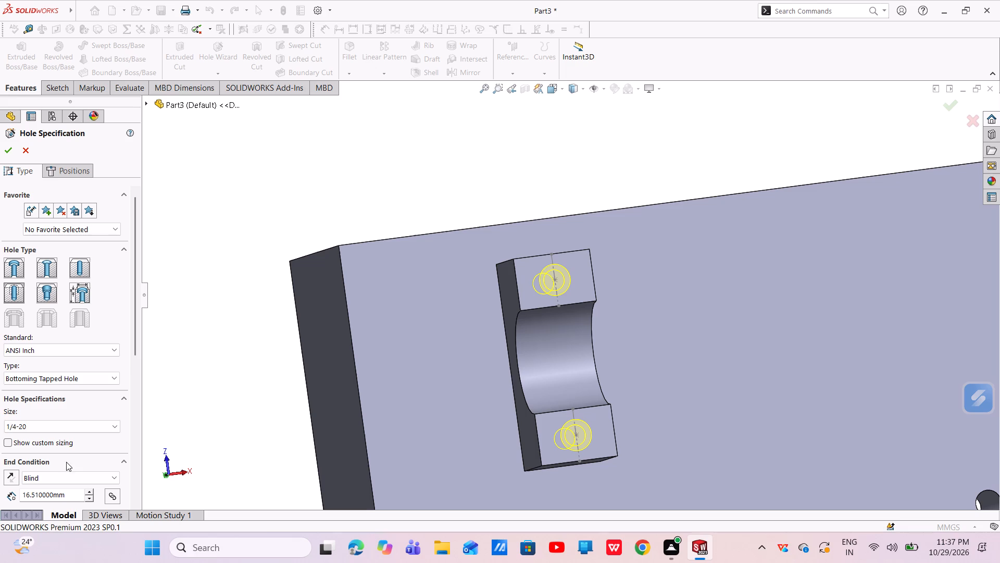
pyautogui.moveTo(137, 350); pyautogui.dragTo(133, 384)
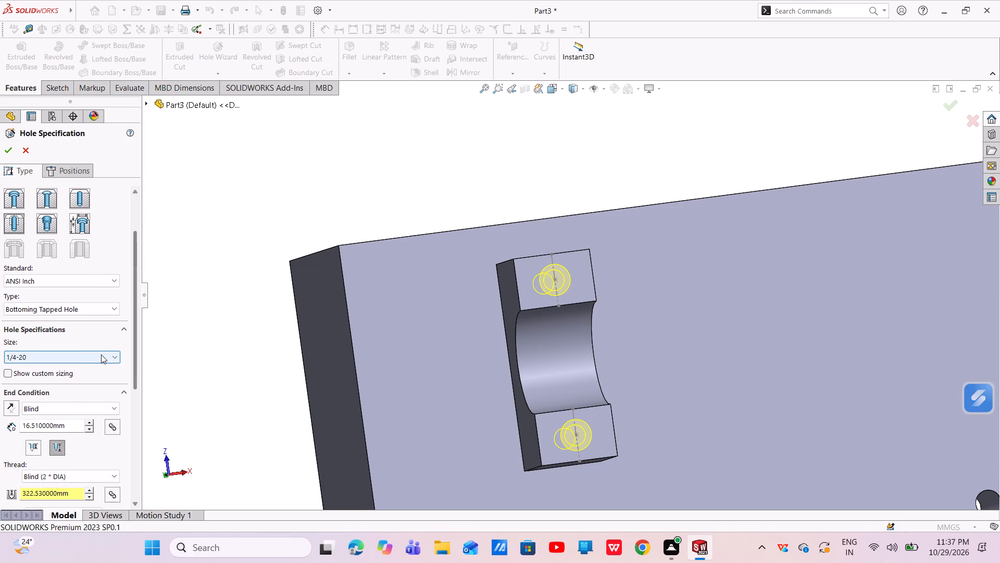
pyautogui.click(97, 357)
pyautogui.click(58, 382)
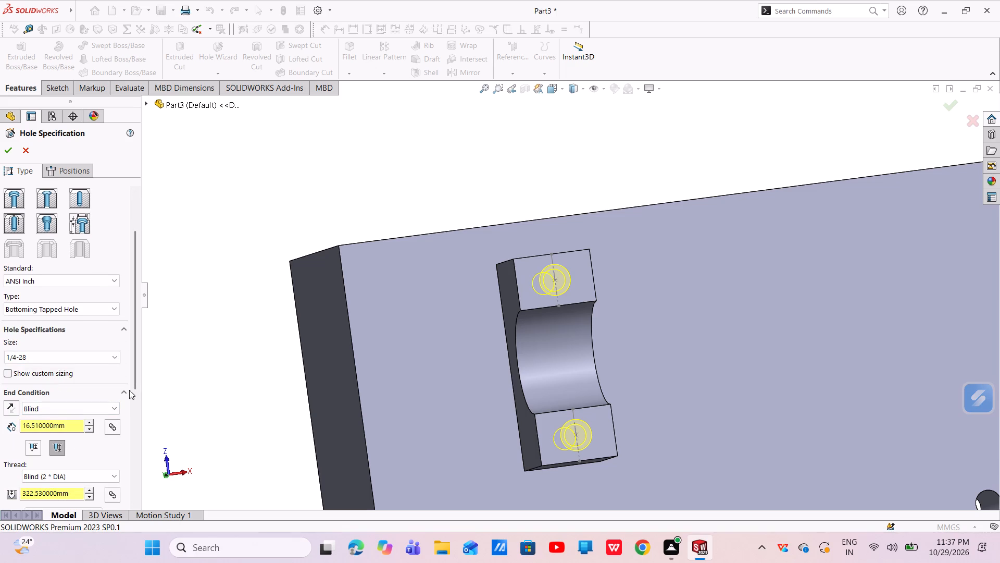
pyautogui.moveTo(133, 380); pyautogui.dragTo(134, 423)
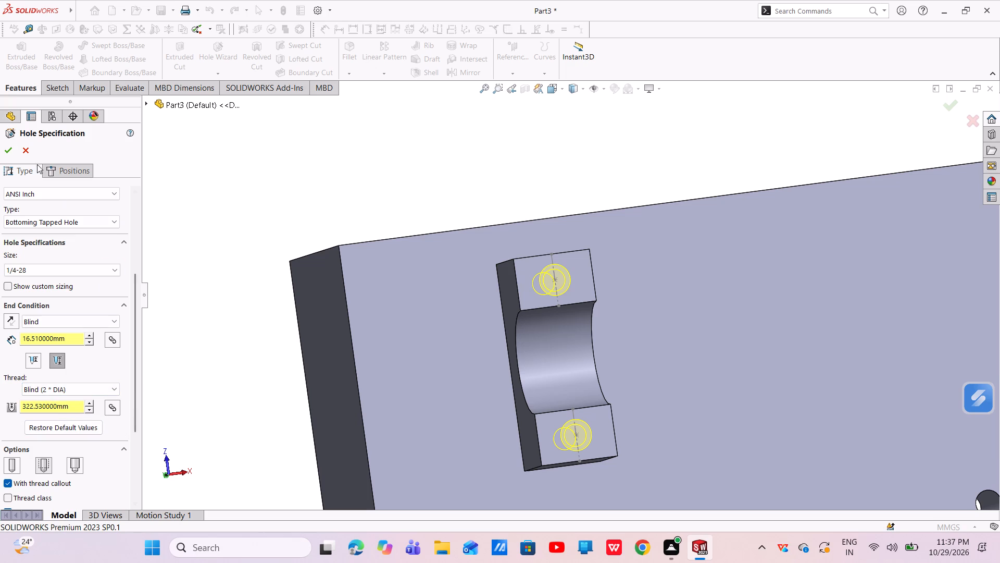
pyautogui.click(12, 151)
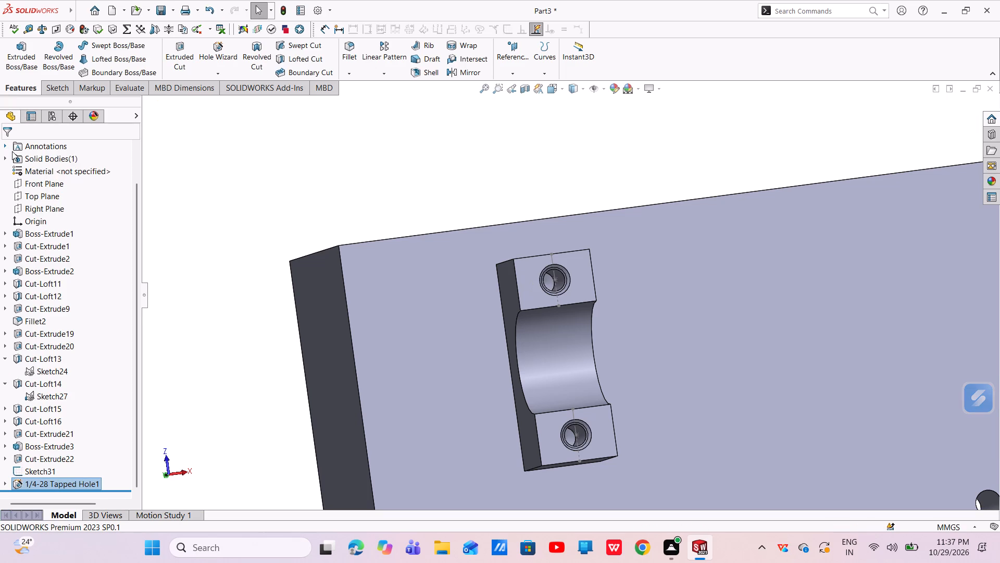
# Examine the tapped holes and the grooved block on the plate's face from several angles.
pyautogui.moveTo(492, 335); pyautogui.dragTo(469, 318, button='middle')
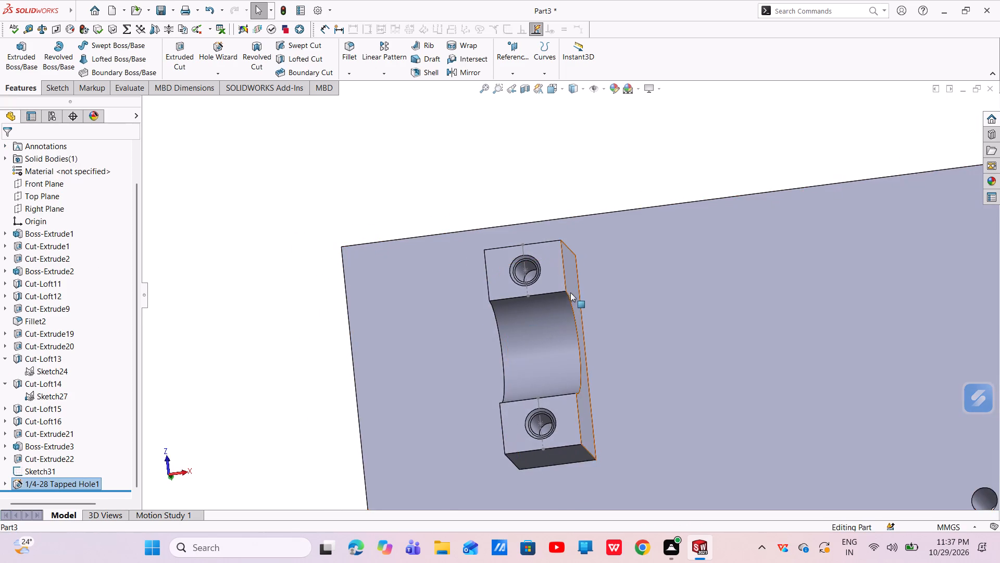
pyautogui.scroll(-5, 570, 292)
pyautogui.scroll(8, 516, 290)
pyautogui.moveTo(529, 313); pyautogui.dragTo(542, 351, button='middle')
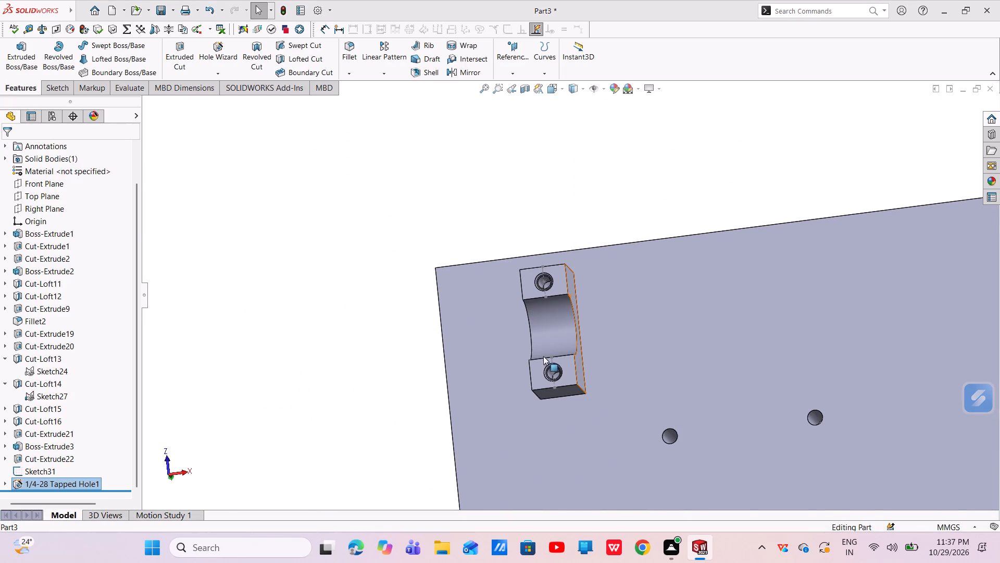
pyautogui.scroll(4, 542, 356)
pyautogui.moveTo(548, 342); pyautogui.dragTo(565, 389, button='middle')
pyautogui.scroll(-1, 584, 334)
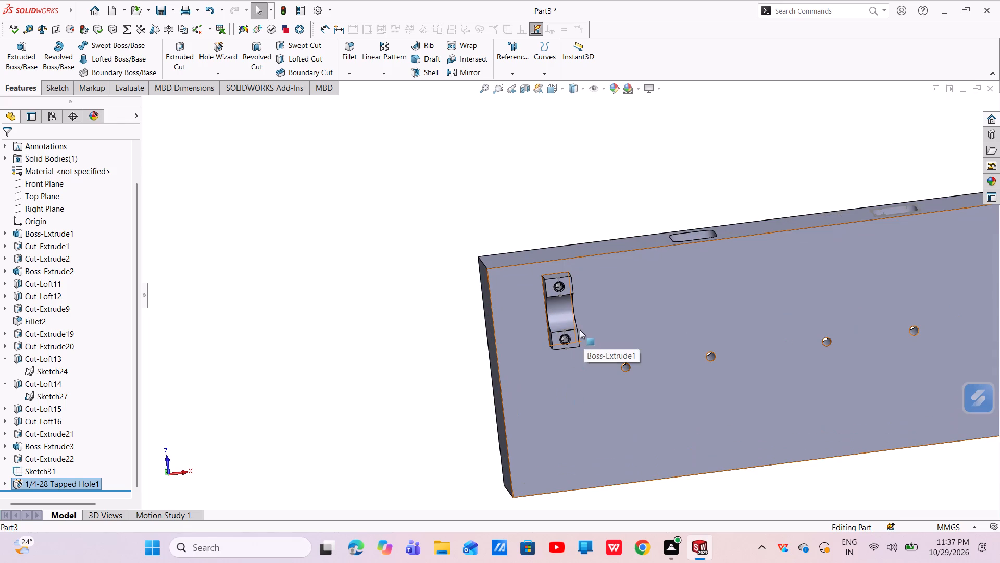
pyautogui.moveTo(577, 329); pyautogui.dragTo(569, 326, button='middle')
pyautogui.scroll(-7, 567, 301)
pyautogui.scroll(6, 567, 301)
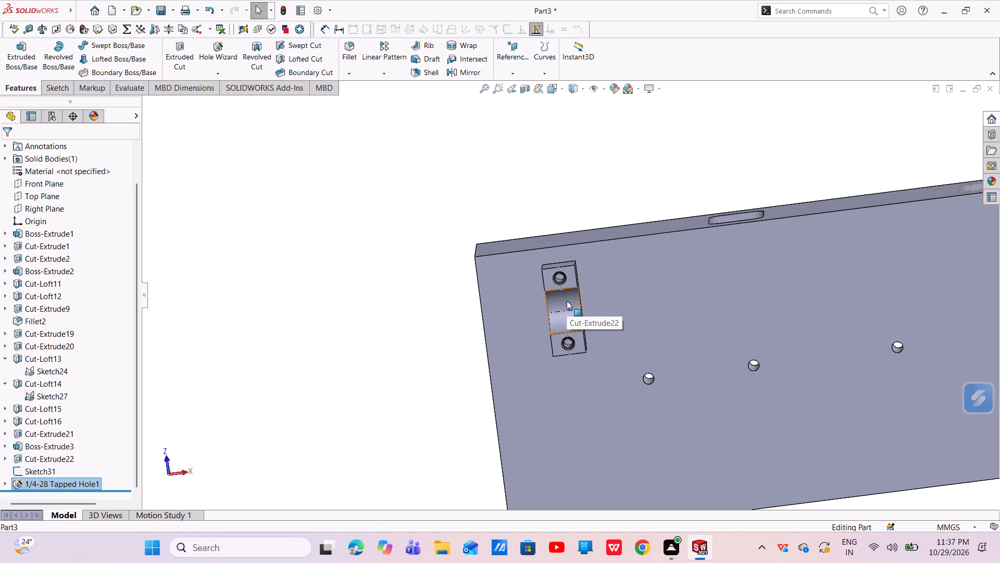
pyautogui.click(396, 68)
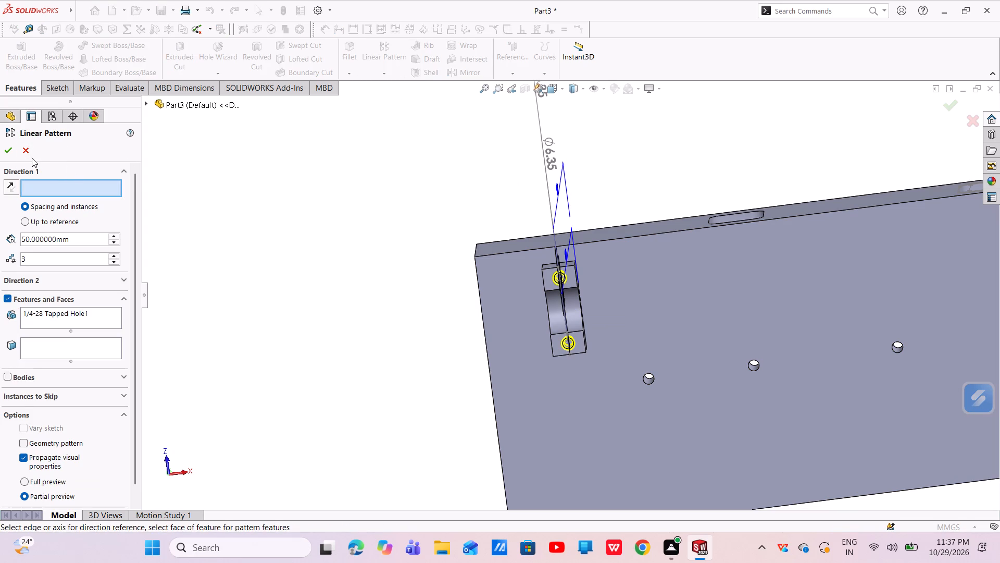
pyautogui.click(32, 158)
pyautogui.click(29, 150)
# Set the linear pattern to run along the plate's long edge with 4 instances spaced 146 mm apart.
pyautogui.click(394, 58)
pyautogui.click(611, 238)
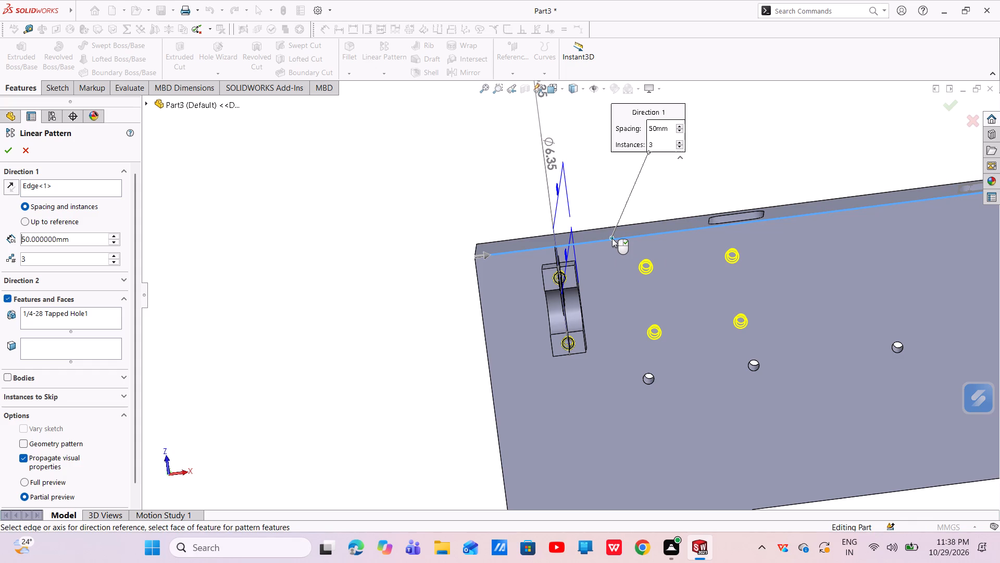
pyautogui.click(116, 256)
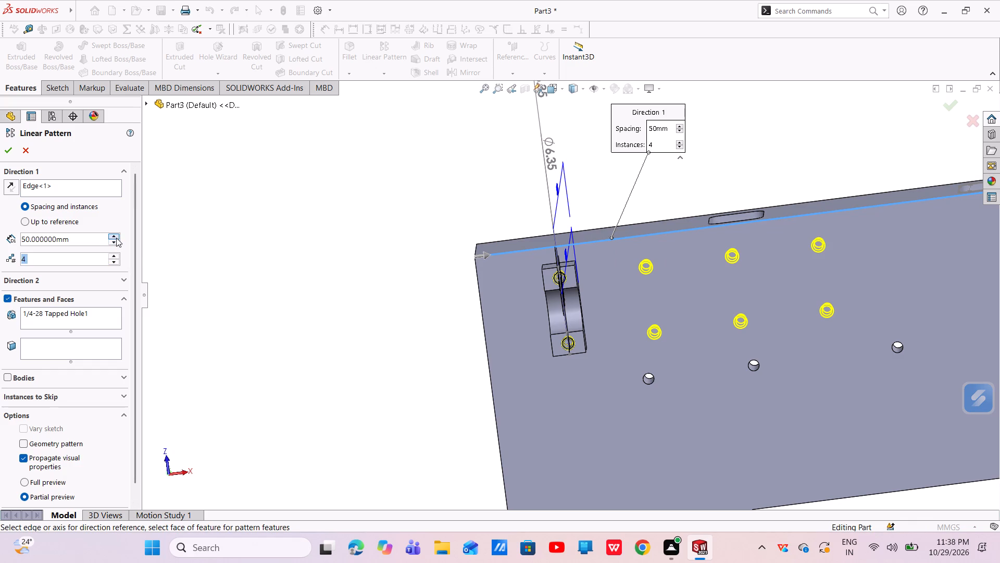
pyautogui.tripleClick(116, 238)
pyautogui.tripleClick(116, 238)
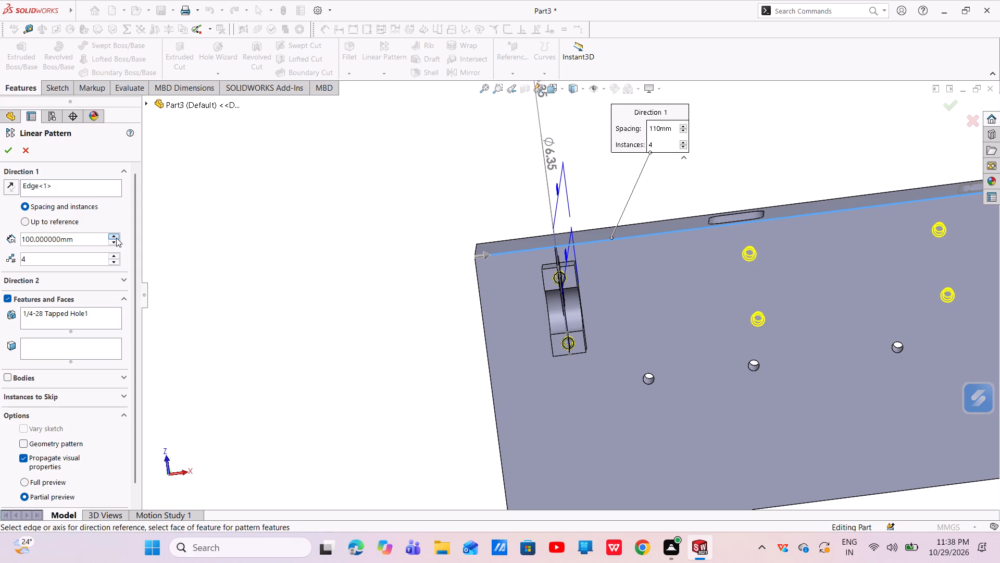
pyautogui.click(116, 238)
pyautogui.click(116, 238)
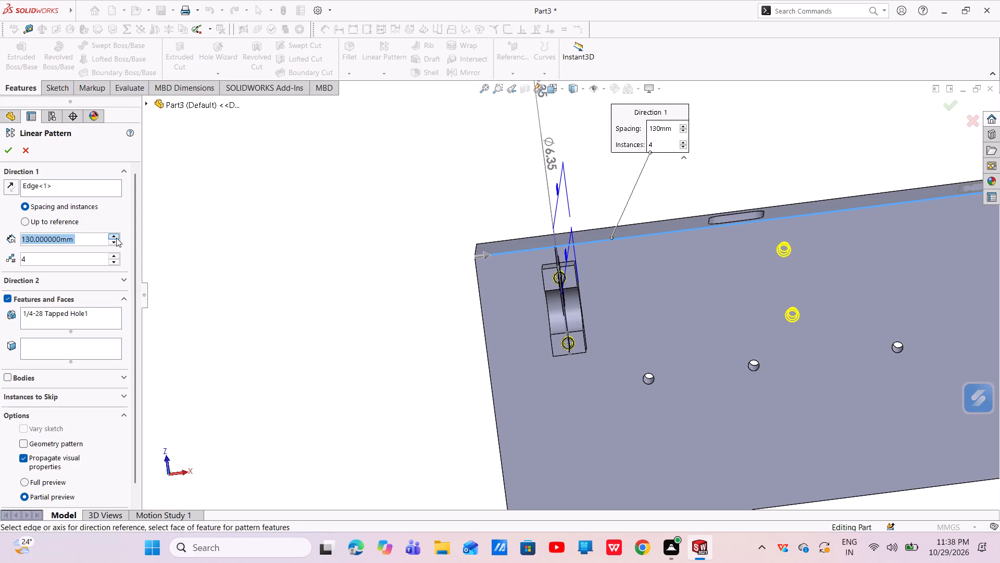
pyautogui.scroll(4, 485, 322)
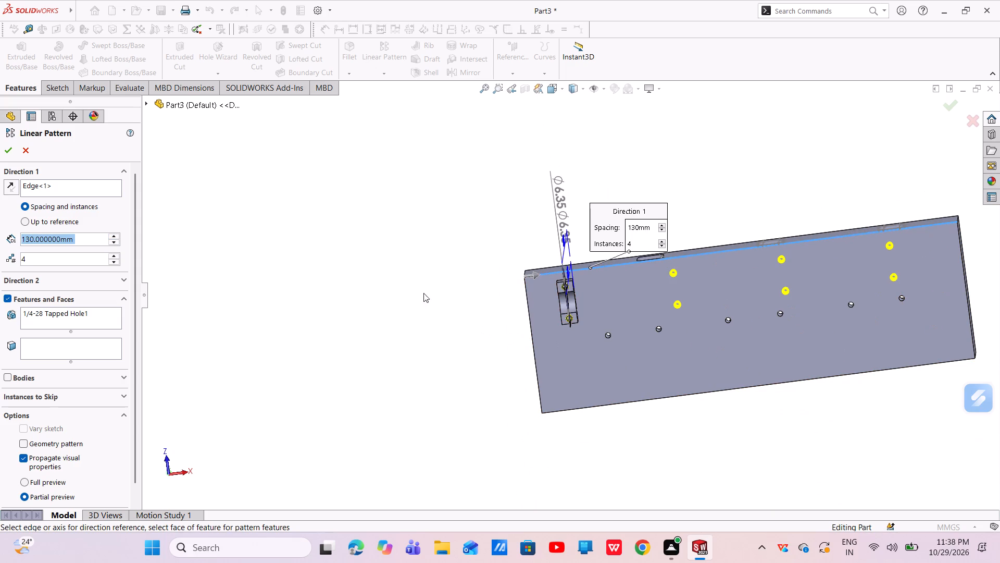
pyautogui.press('BackSpace')
pyautogui.write('14')
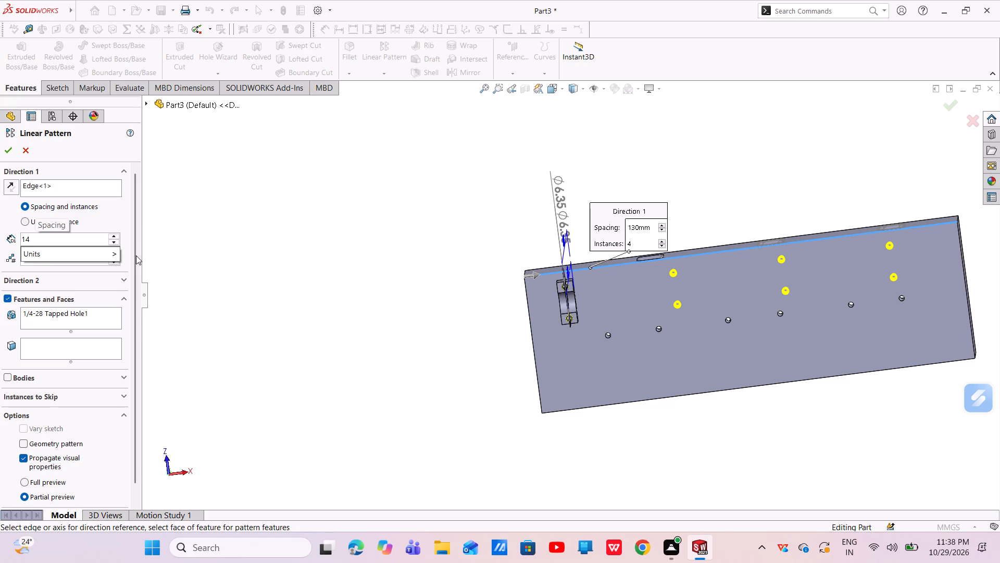
pyautogui.write('60')
pyautogui.press('BackSpace')
pyautogui.write('.0')
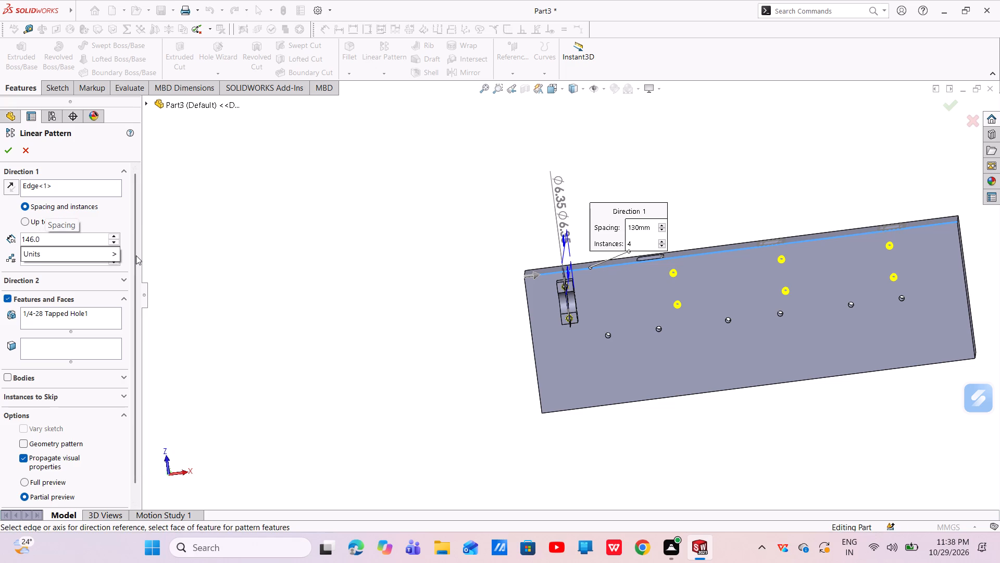
pyautogui.press('Return')
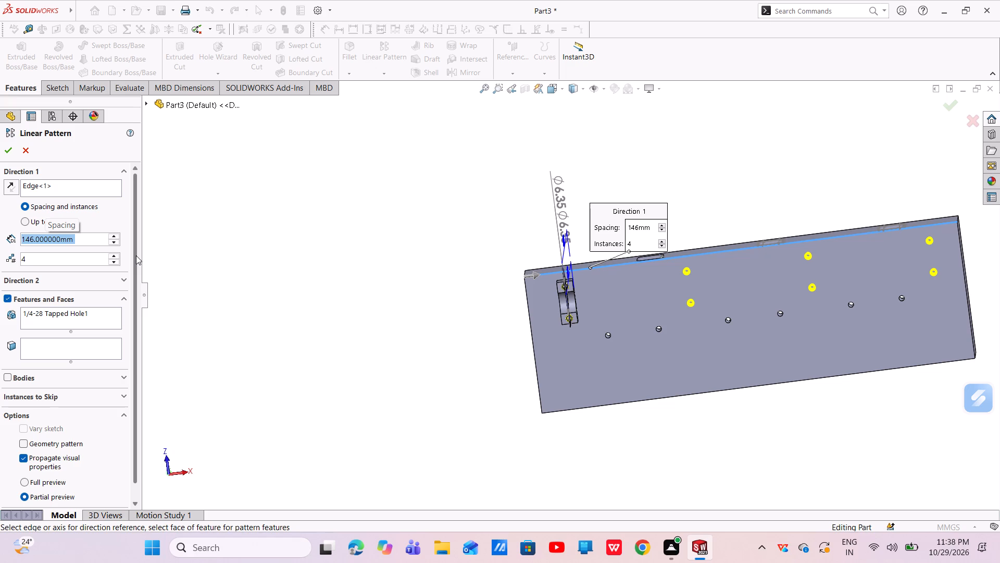
# Add the block's groove cut and the block extrusion to the tapped-hole linear pattern and accept it.
pyautogui.click(44, 331)
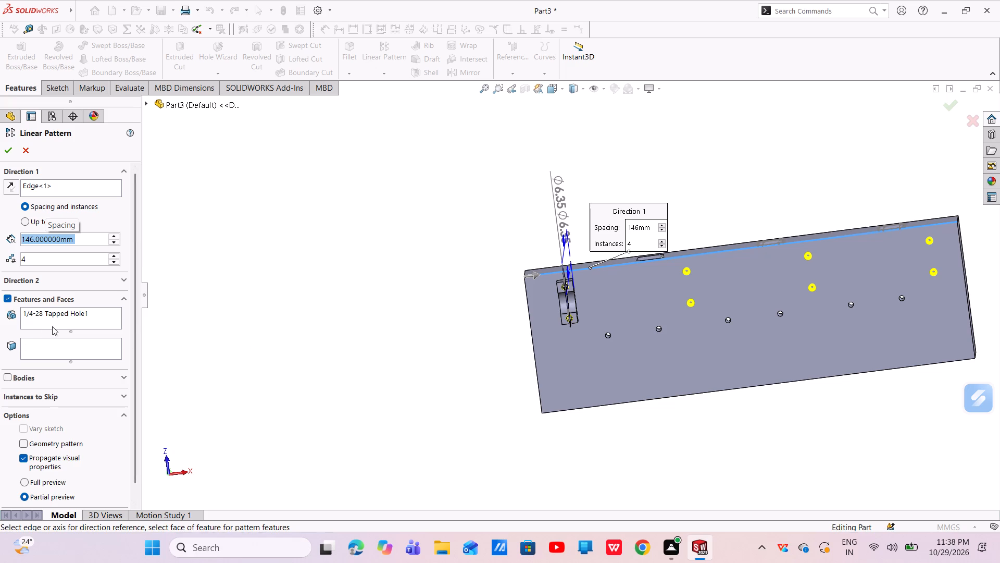
pyautogui.click(53, 324)
pyautogui.scroll(-4, 582, 337)
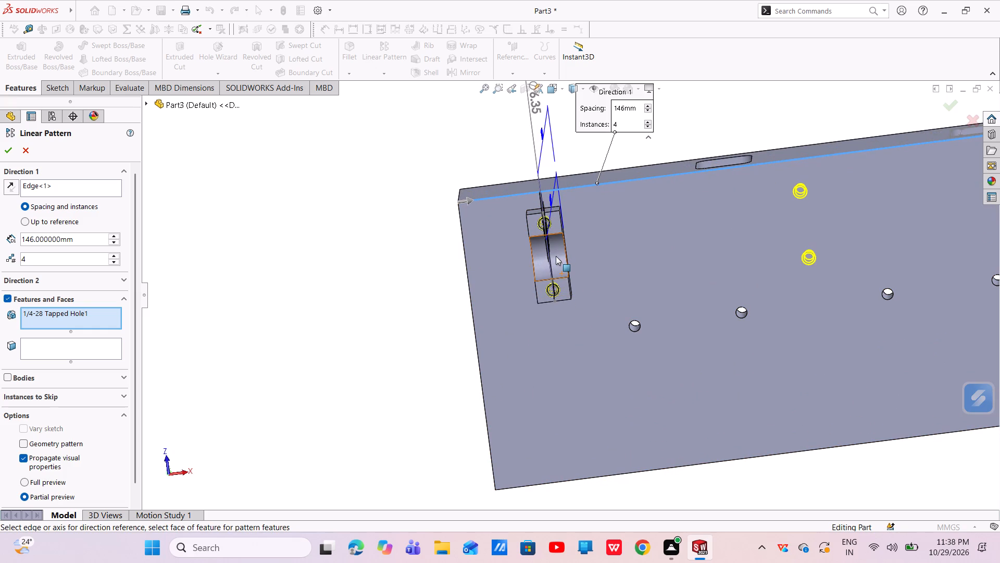
pyautogui.click(556, 256)
pyautogui.click(565, 286)
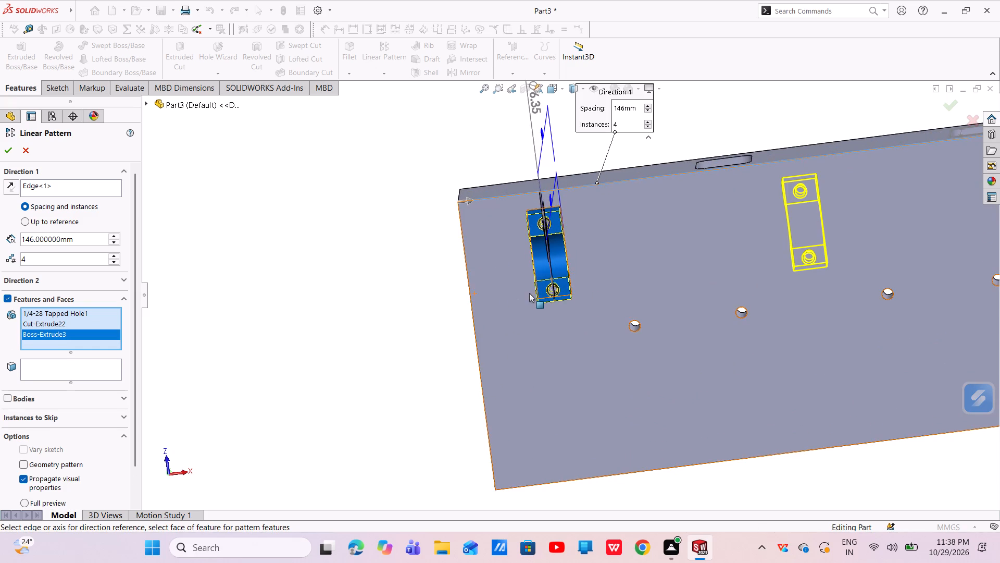
pyautogui.moveTo(529, 293); pyautogui.dragTo(534, 294, button='middle')
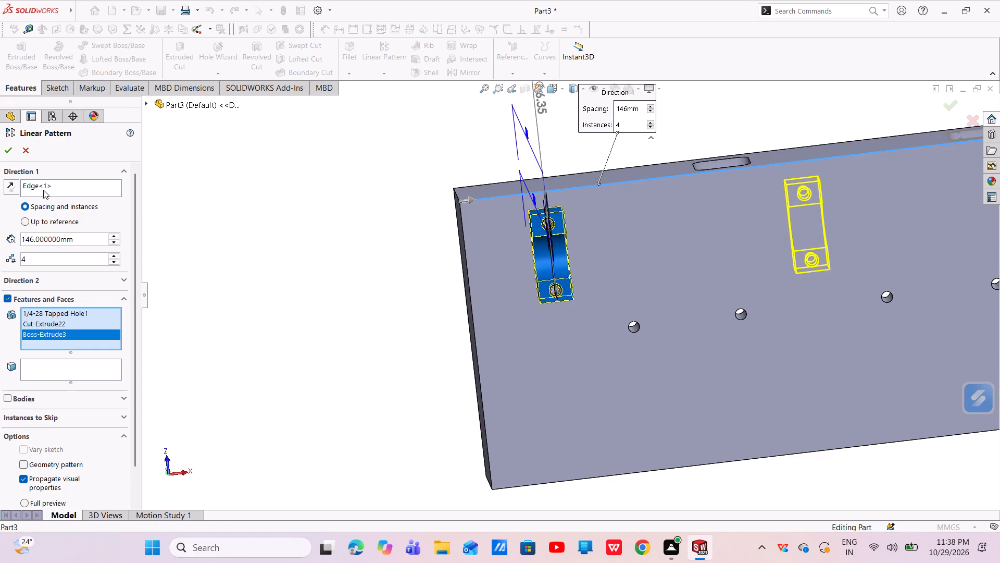
pyautogui.click(10, 152)
pyautogui.scroll(2, 404, 281)
pyautogui.scroll(-1, 404, 281)
pyautogui.scroll(2, 404, 281)
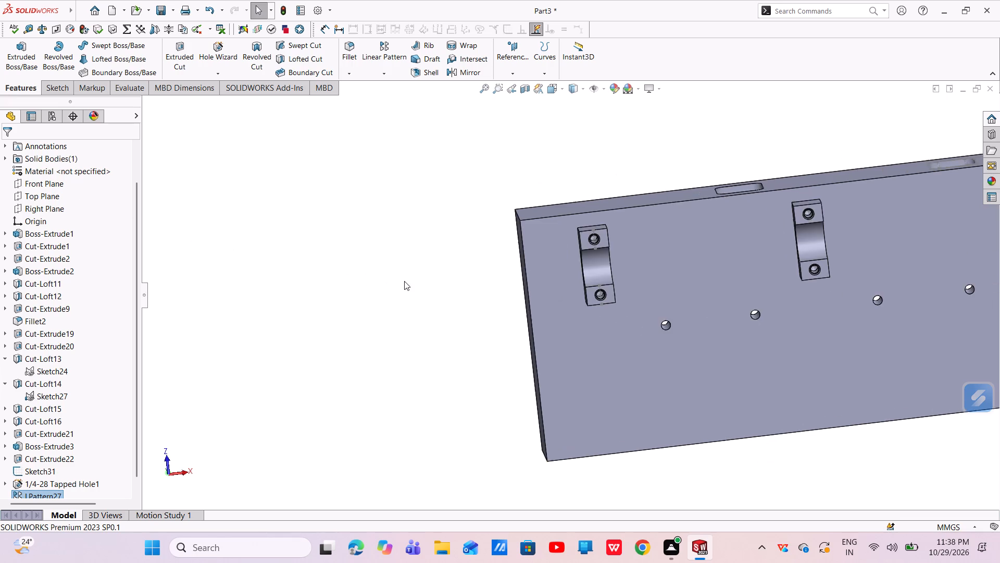
pyautogui.scroll(4, 467, 301)
pyautogui.scroll(-2, 659, 311)
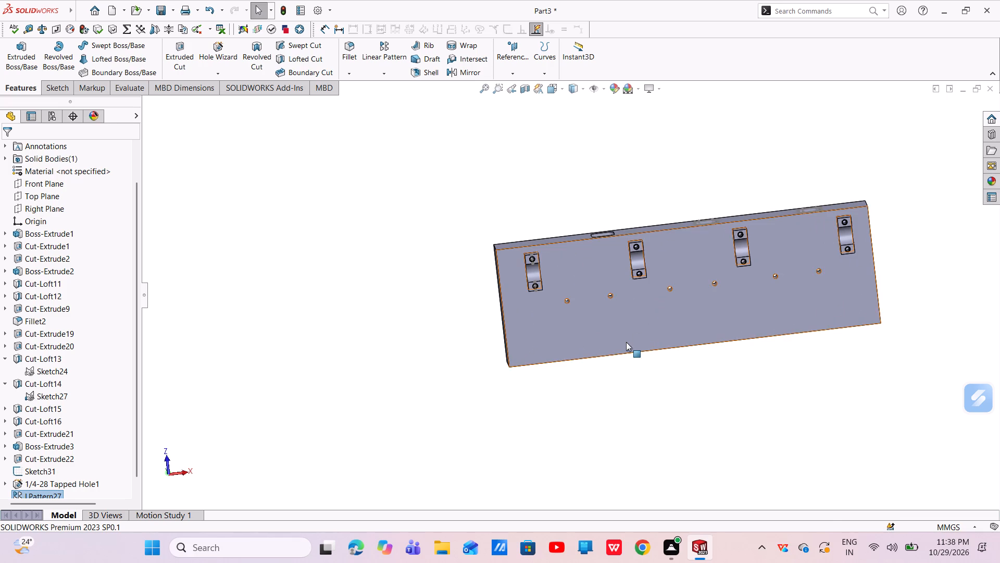
# Sketch on the plate's face two circles, about 48 mm and 44 mm in diameter, centred on the first two small holes.
pyautogui.click(626, 342)
pyautogui.click(673, 314)
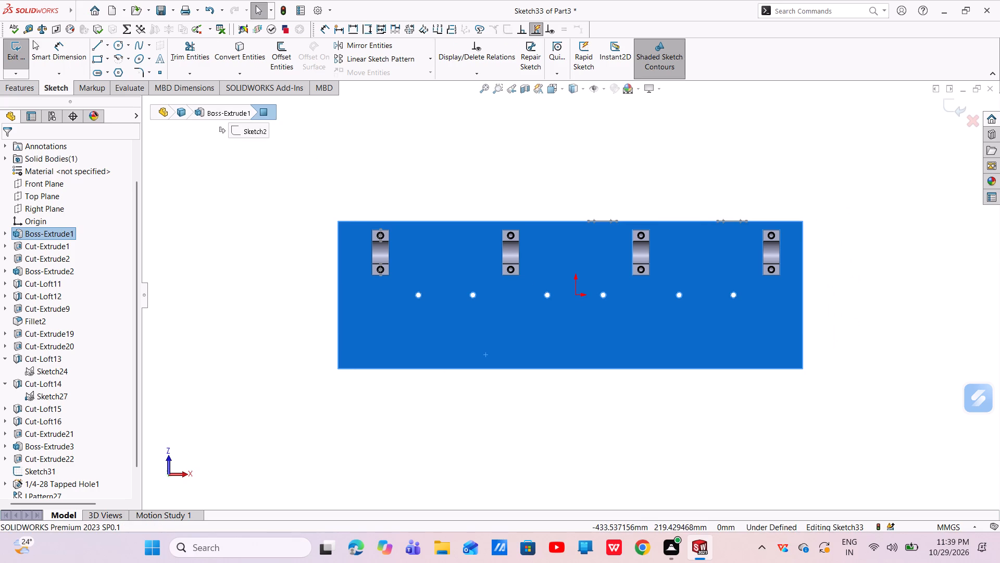
pyautogui.click(119, 44)
pyautogui.scroll(-4, 466, 320)
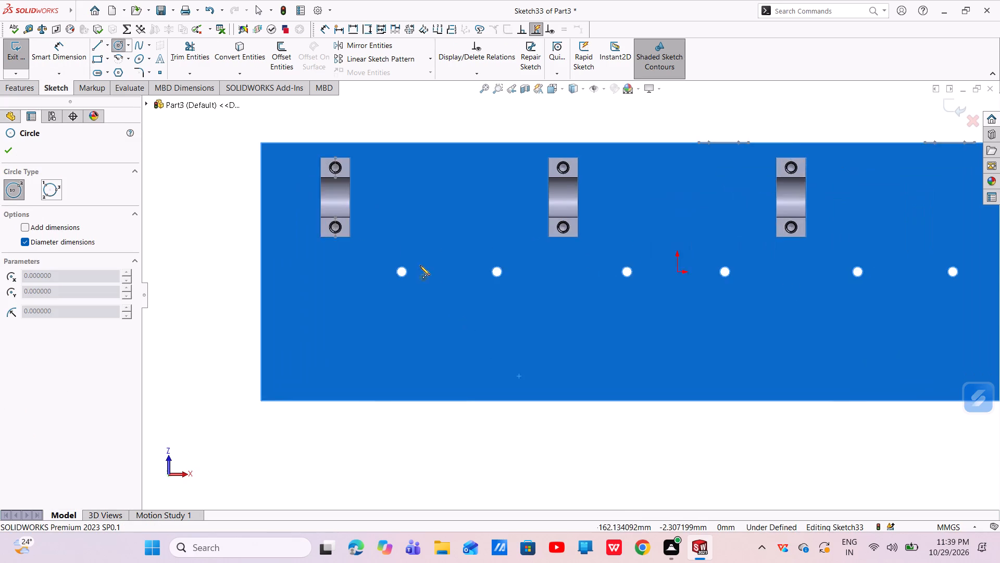
pyautogui.click(395, 261)
pyautogui.click(418, 300)
pyautogui.rightClick(418, 300)
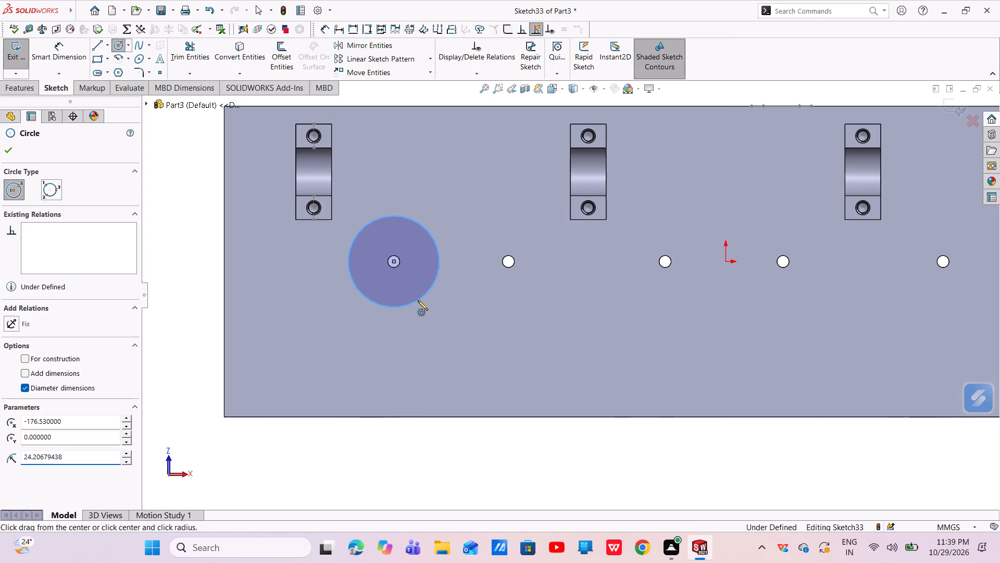
pyautogui.click(436, 312)
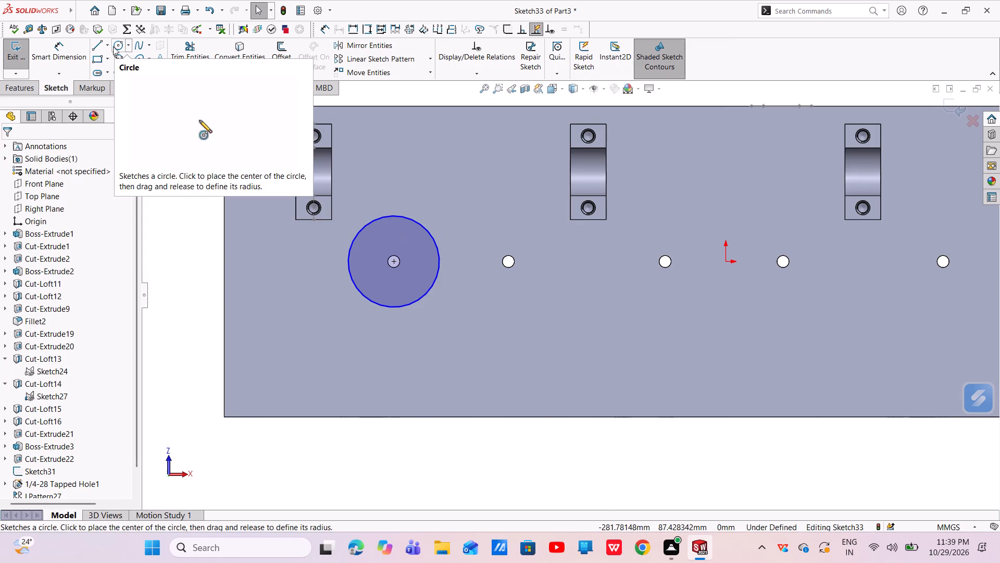
pyautogui.click(117, 45)
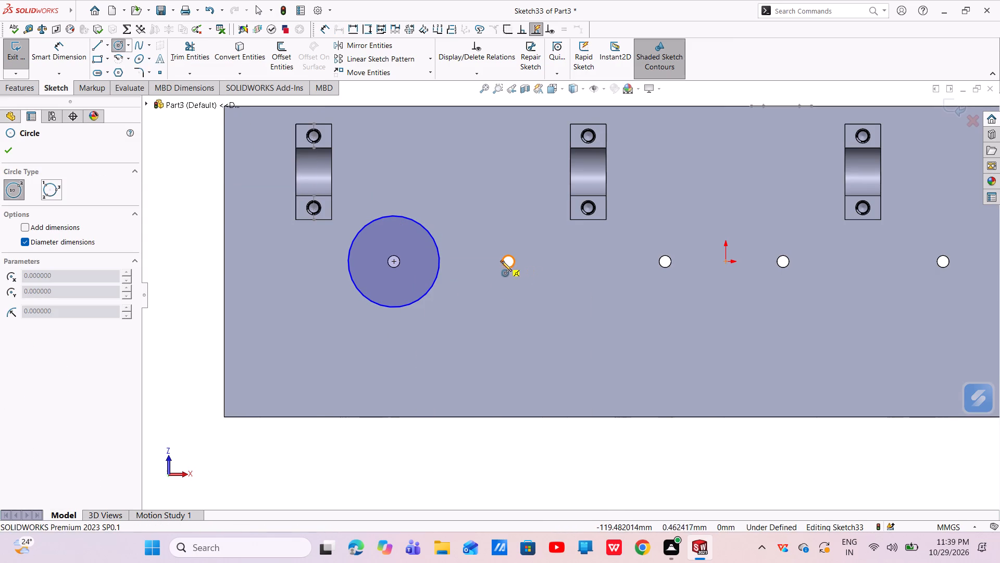
pyautogui.click(509, 263)
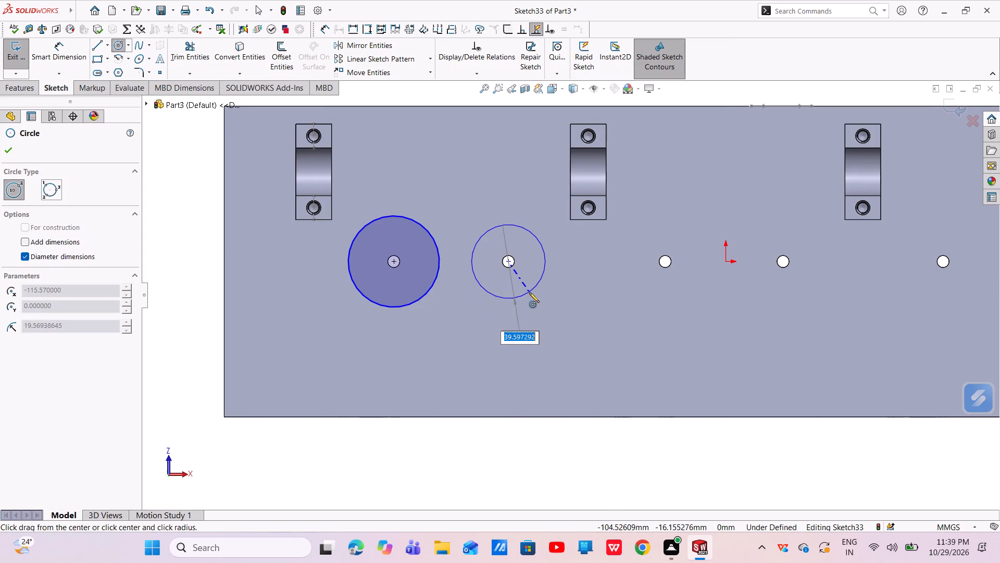
pyautogui.click(530, 297)
pyautogui.rightClick(530, 297)
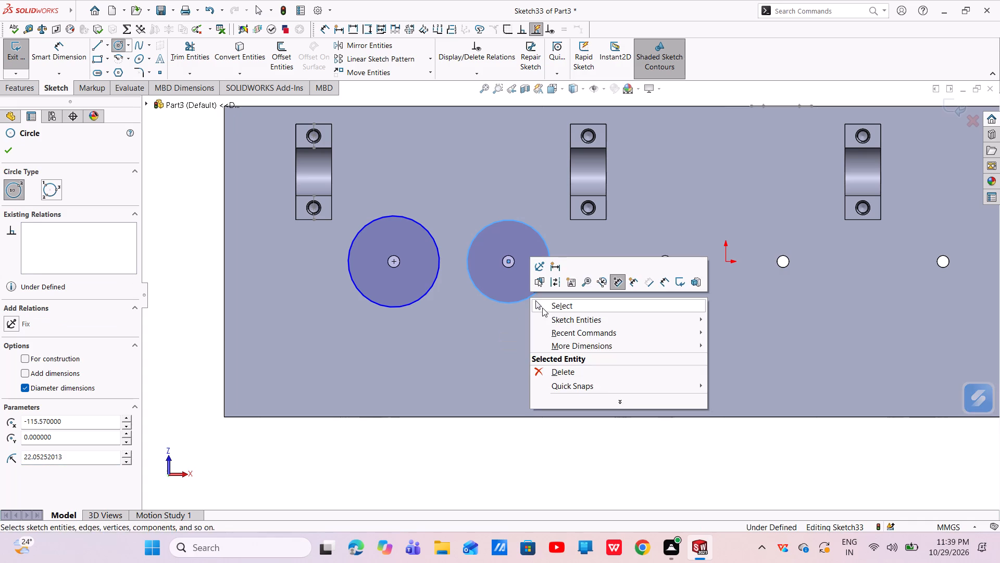
pyautogui.click(543, 308)
pyautogui.press('Escape')
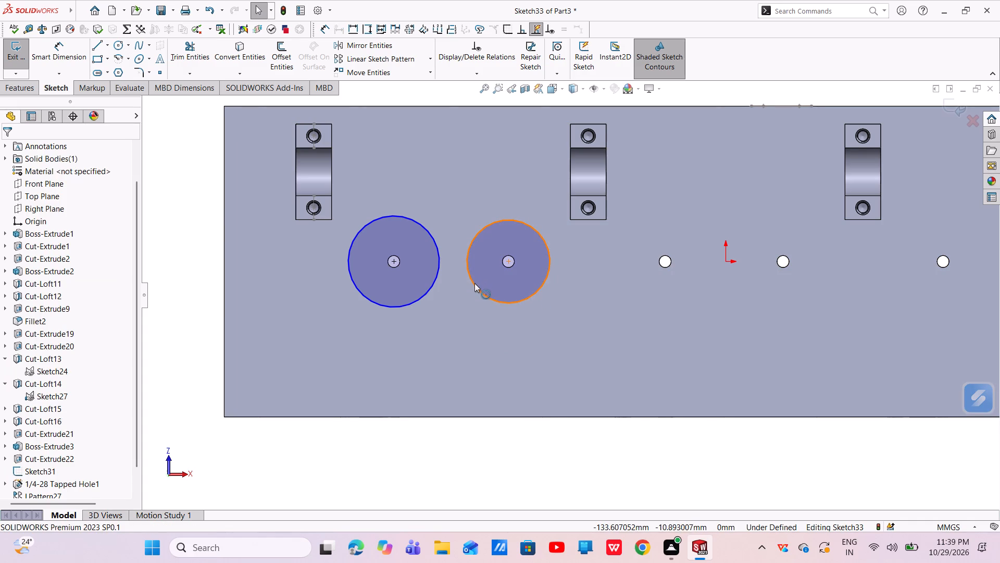
# Make the two sketched circles around the small holes equal in radius.
pyautogui.click(474, 284)
pyautogui.keyDown('ctrl'); pyautogui.click(431, 283); pyautogui.keyUp('ctrl')
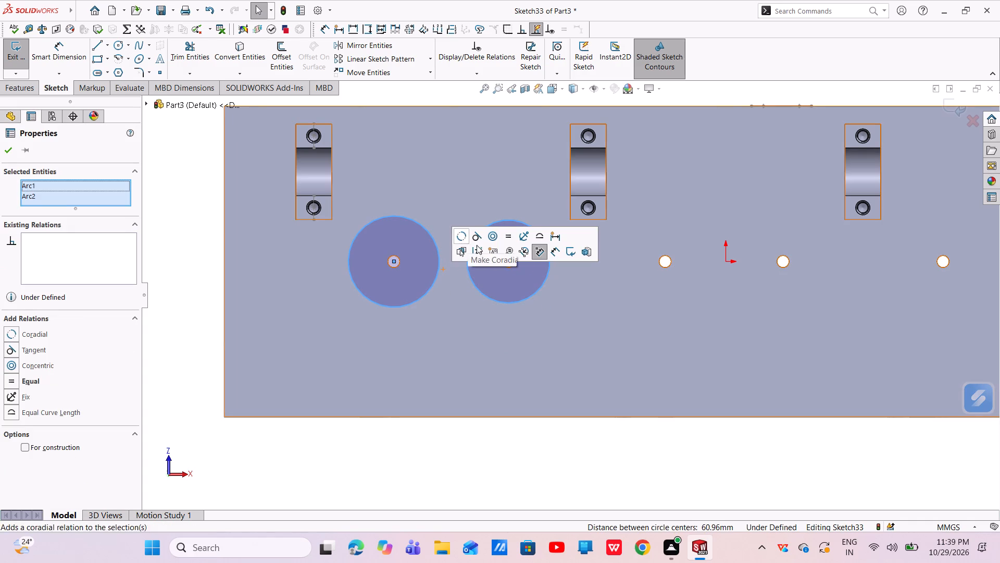
pyautogui.click(507, 238)
pyautogui.scroll(2, 502, 304)
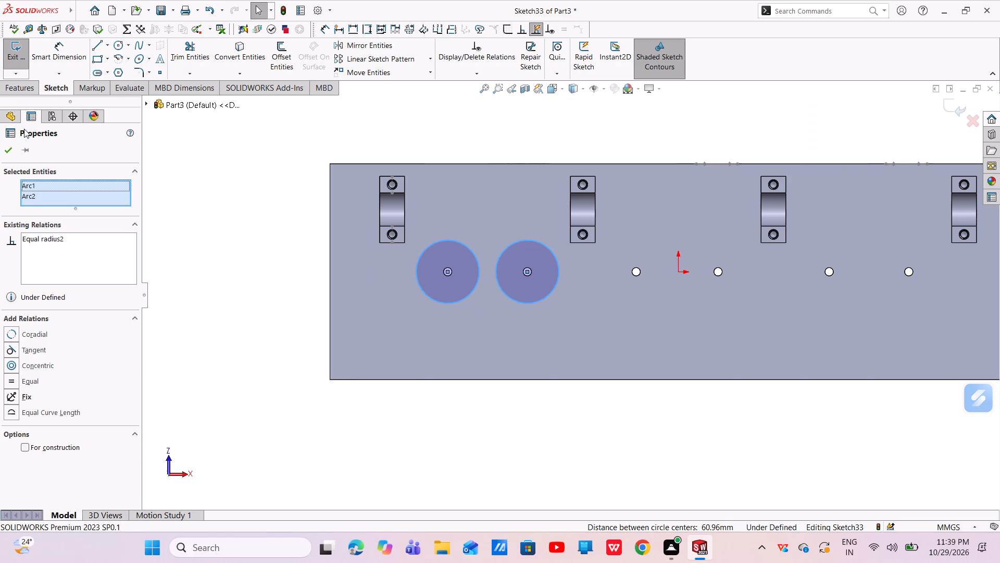
pyautogui.click(8, 143)
# Dimension the first circle's diameter as 28 mm.
pyautogui.click(50, 65)
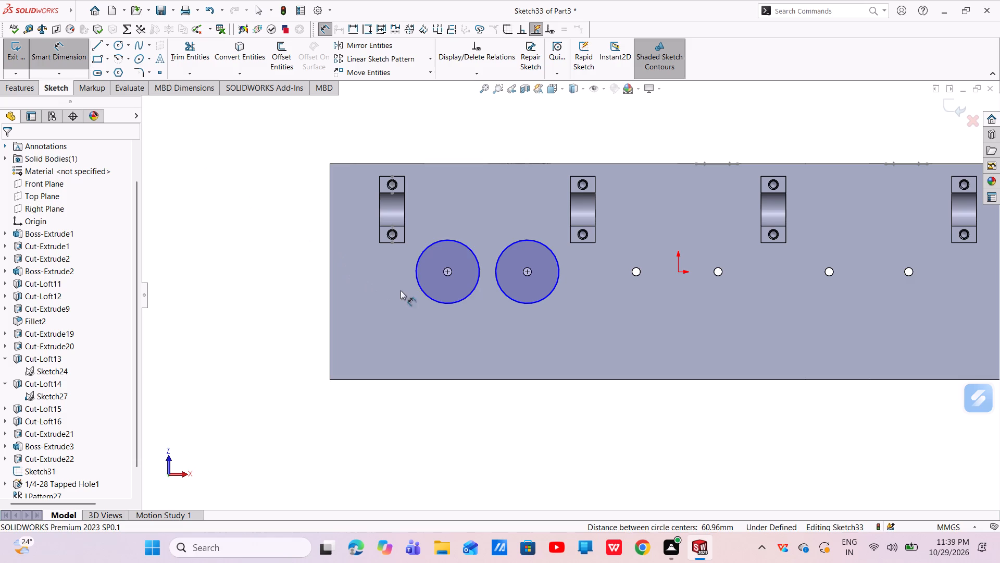
pyautogui.click(419, 281)
pyautogui.click(250, 289)
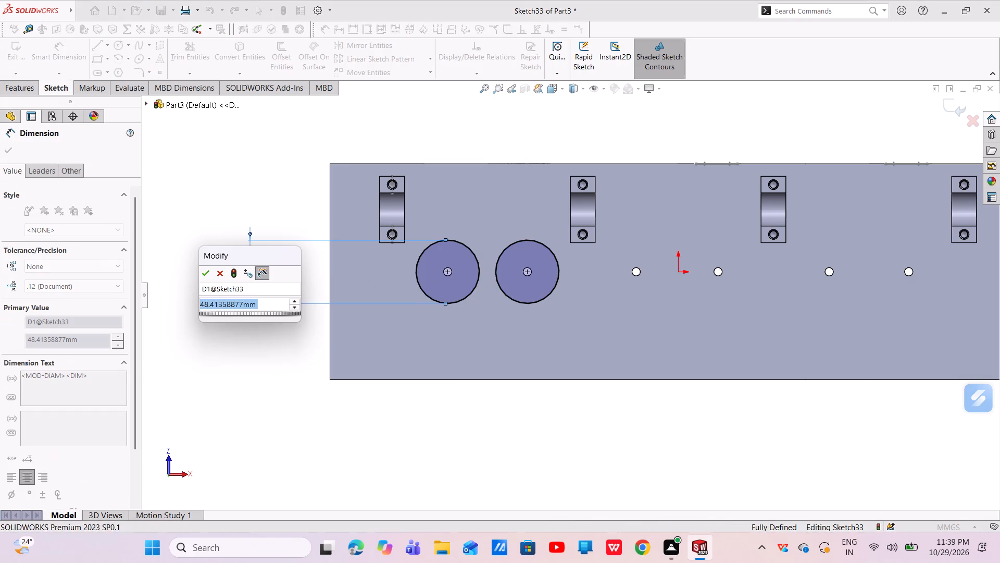
pyautogui.press('BackSpace')
pyautogui.write('28')
pyautogui.press('Return')
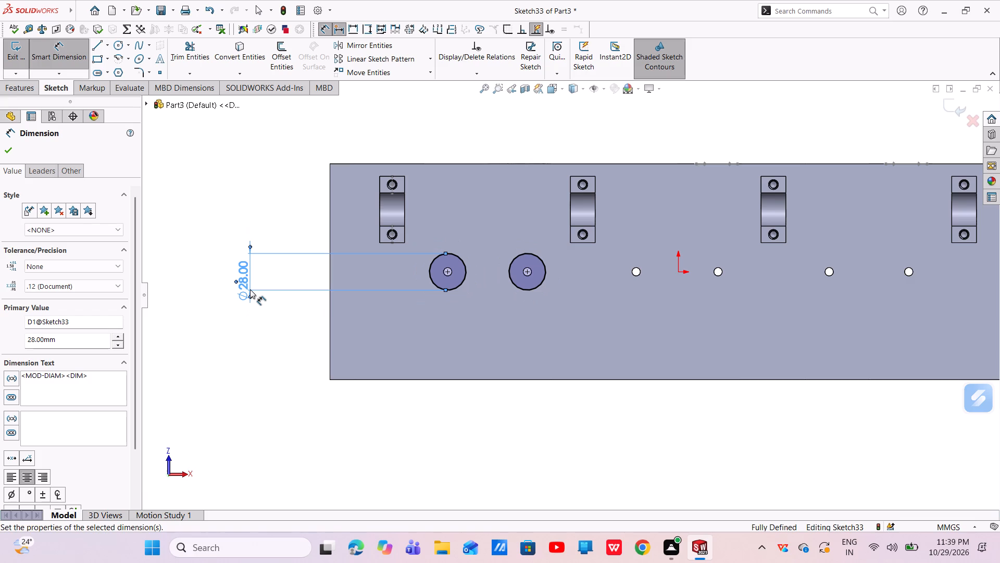
pyautogui.click(11, 153)
# Cut the two circles into the plate as blind counterbores 7.26 mm deep and inspect the recesses.
pyautogui.click(21, 93)
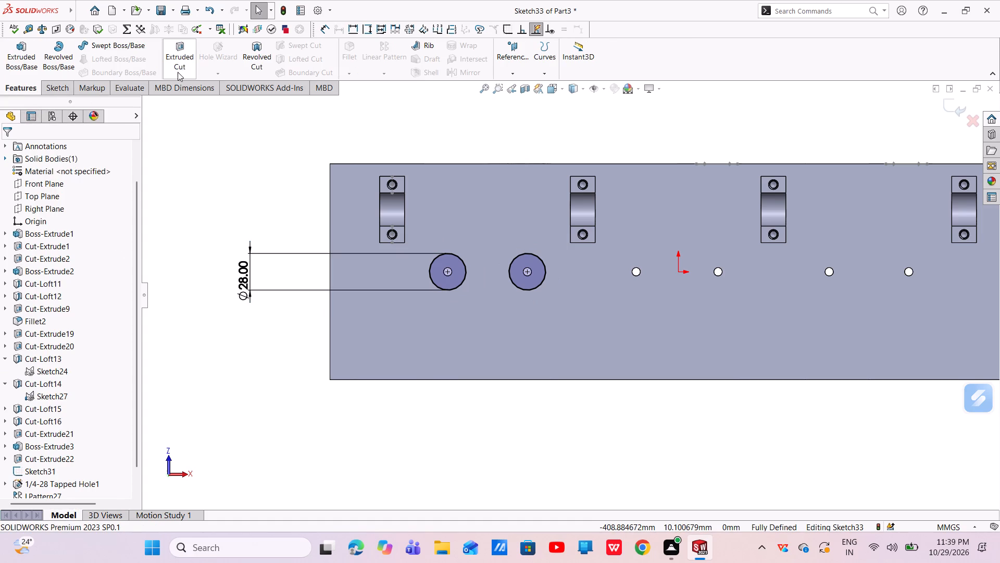
pyautogui.click(177, 63)
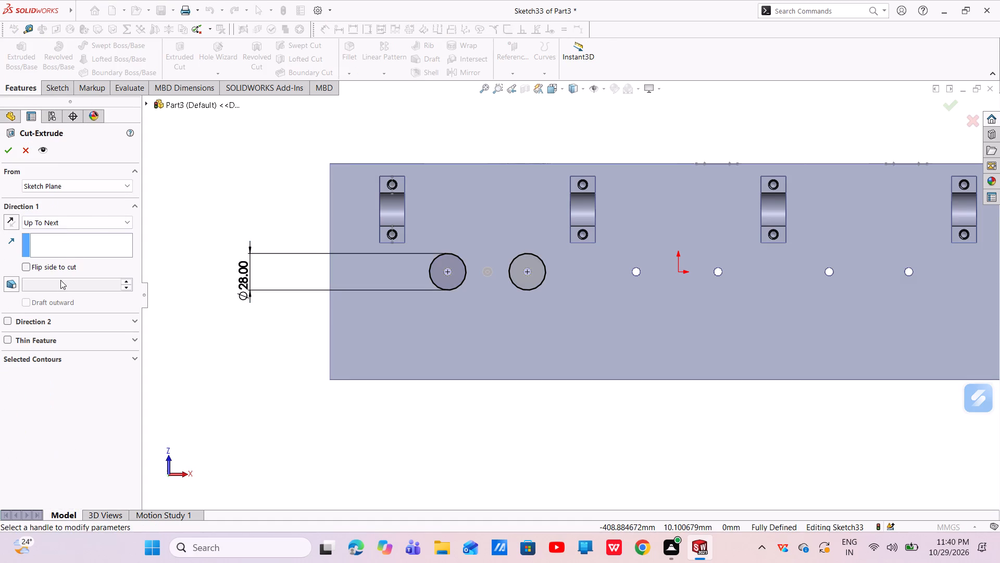
pyautogui.click(97, 222)
pyautogui.click(60, 234)
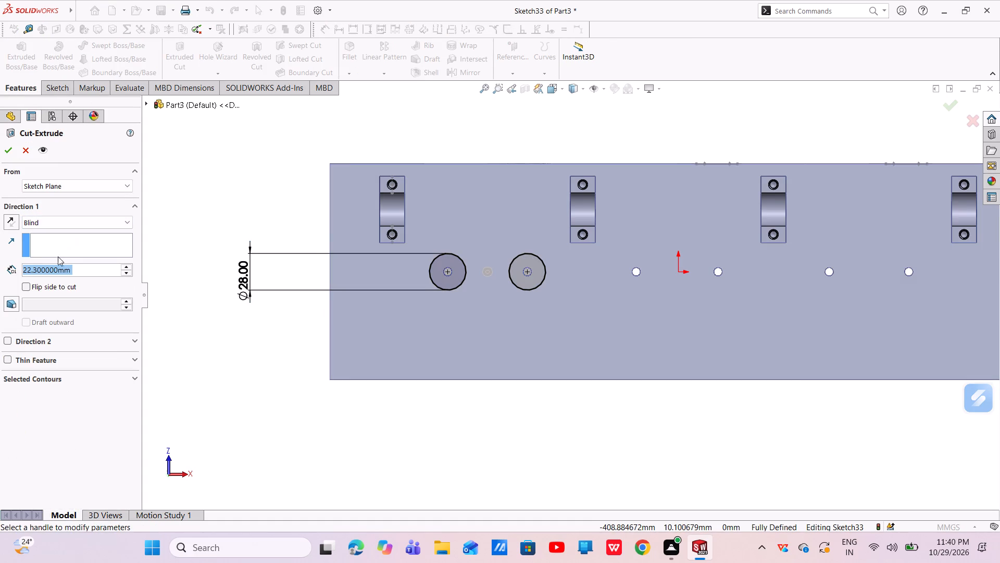
pyautogui.press('BackSpace')
pyautogui.write('7.26')
pyautogui.press('Return')
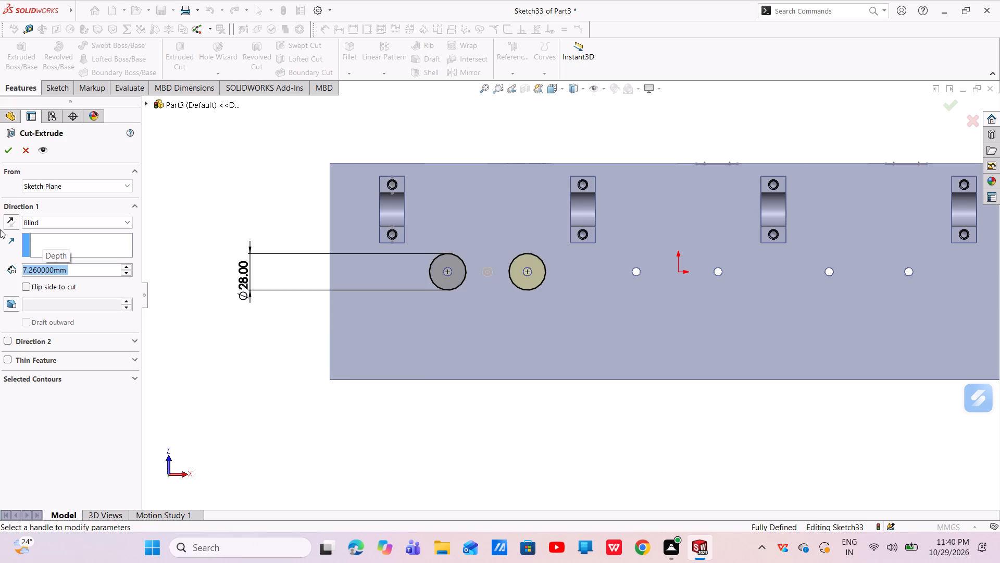
pyautogui.click(6, 148)
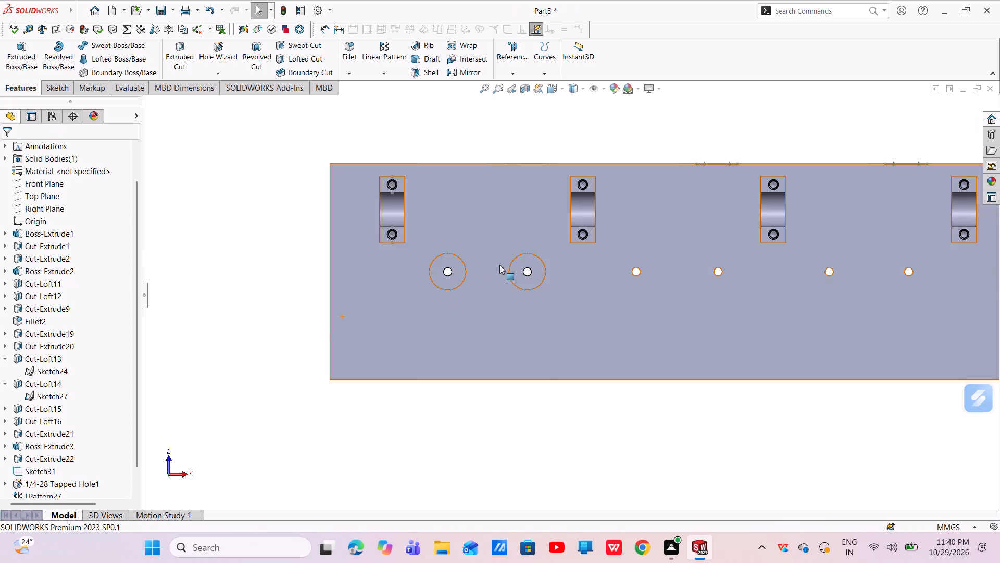
pyautogui.scroll(-3, 499, 265)
pyautogui.scroll(3, 509, 267)
pyautogui.moveTo(543, 320); pyautogui.dragTo(561, 263, button='middle')
pyautogui.scroll(-3, 590, 273)
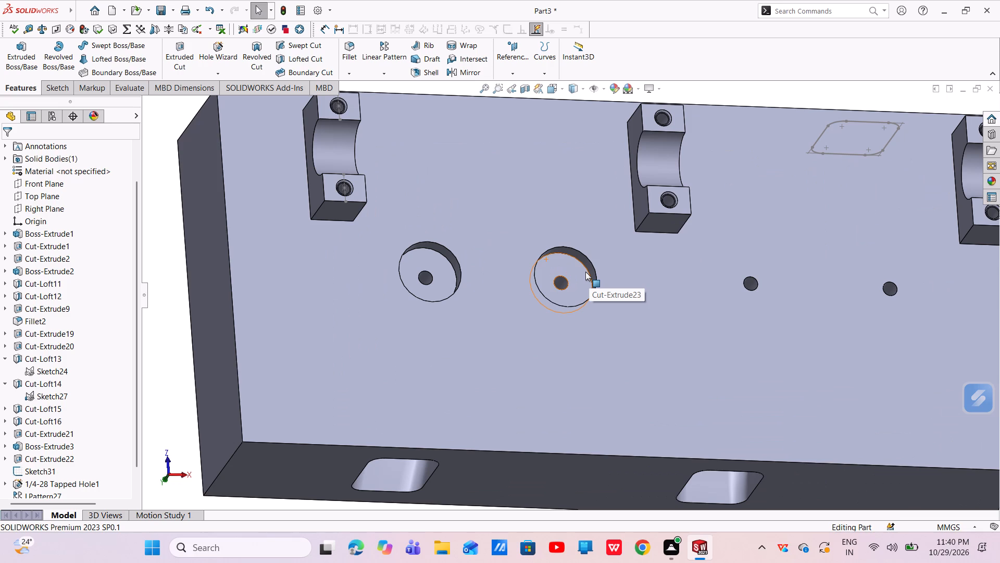
# Sketch four points on the plate's face: one at each counterbored hole's centre and one about 36 mm above each.
pyautogui.click(498, 412)
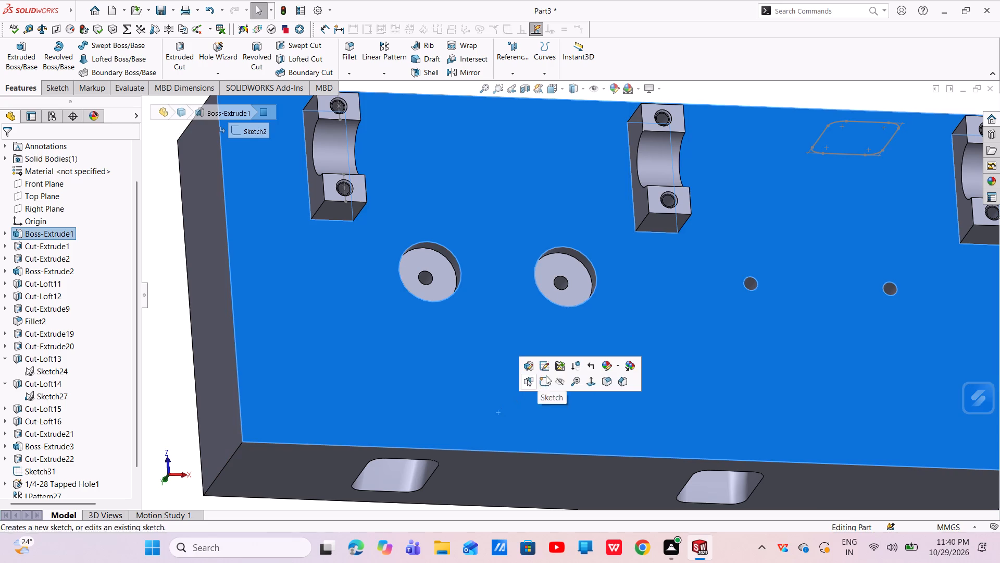
pyautogui.click(546, 384)
pyautogui.scroll(-4, 519, 296)
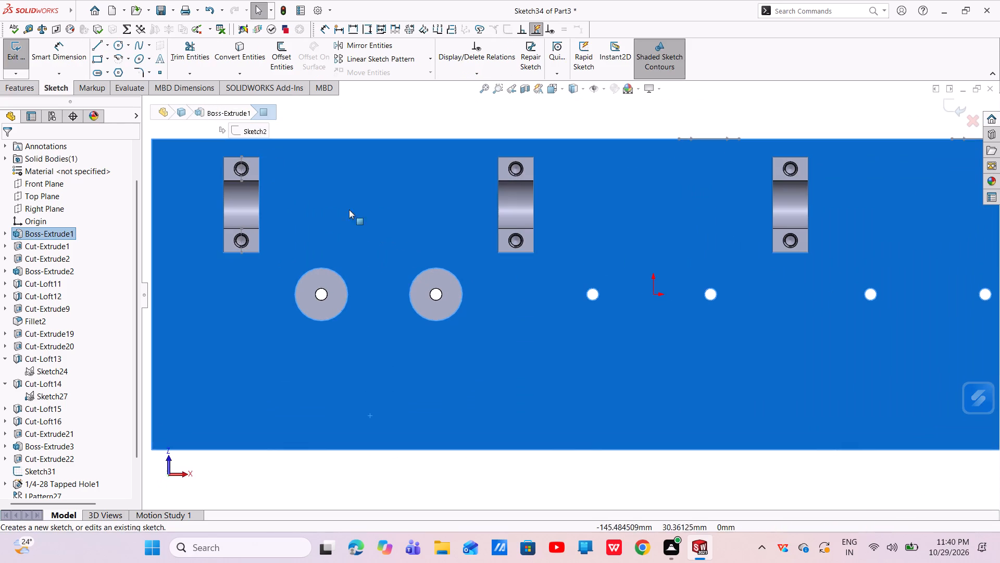
pyautogui.click(161, 74)
pyautogui.scroll(-4, 320, 304)
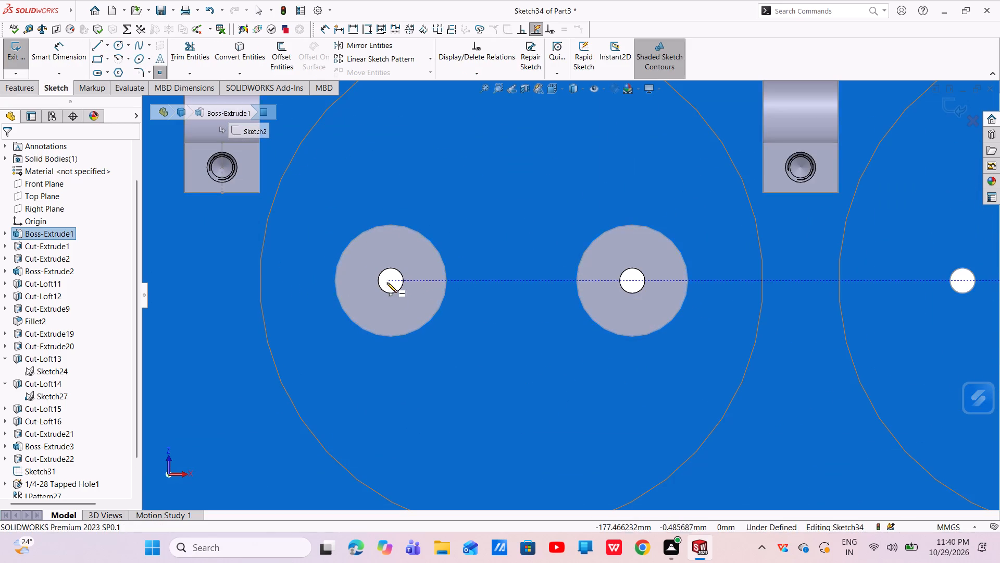
pyautogui.click(391, 281)
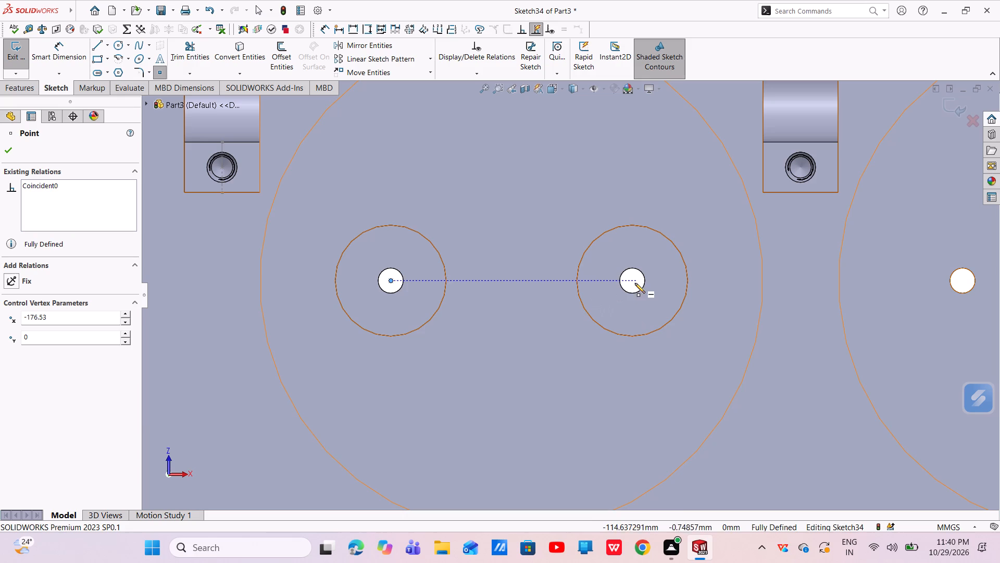
pyautogui.click(632, 281)
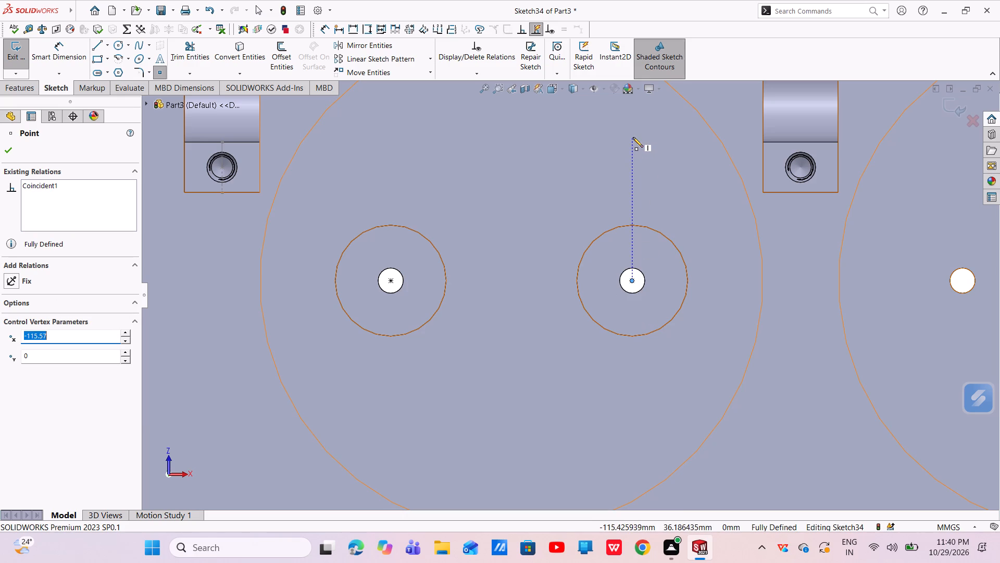
pyautogui.click(633, 137)
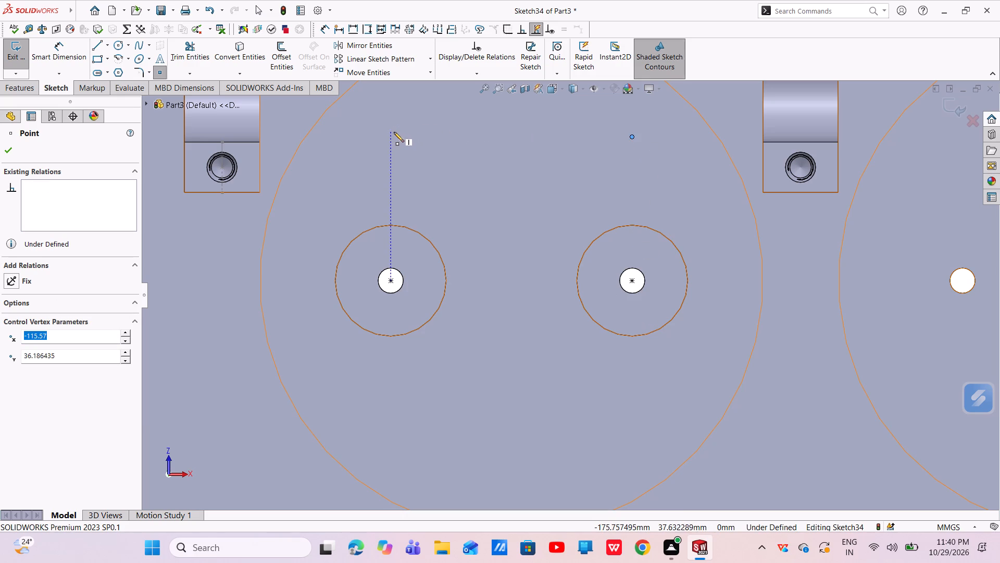
pyautogui.click(391, 138)
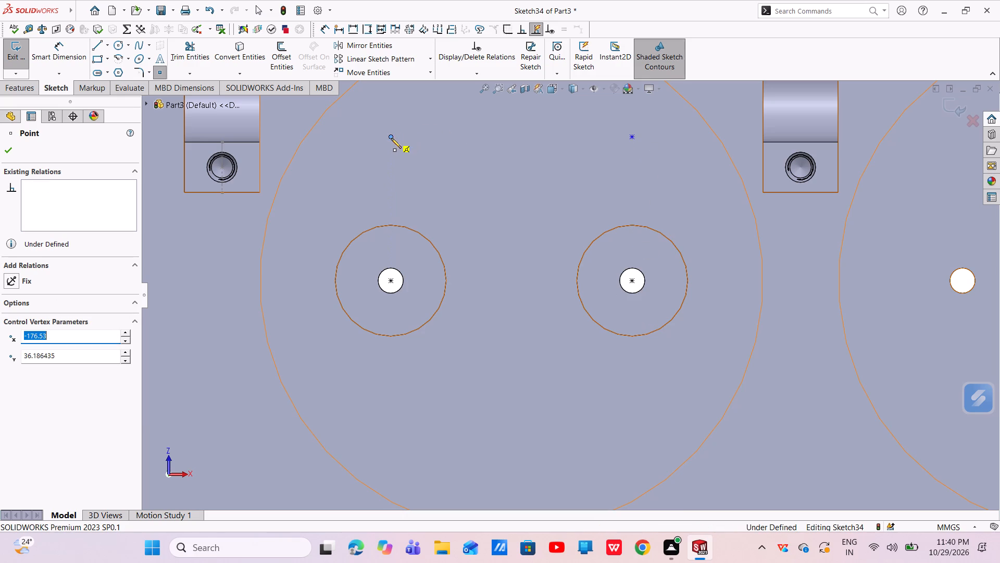
pyautogui.rightClick(391, 138)
pyautogui.click(406, 146)
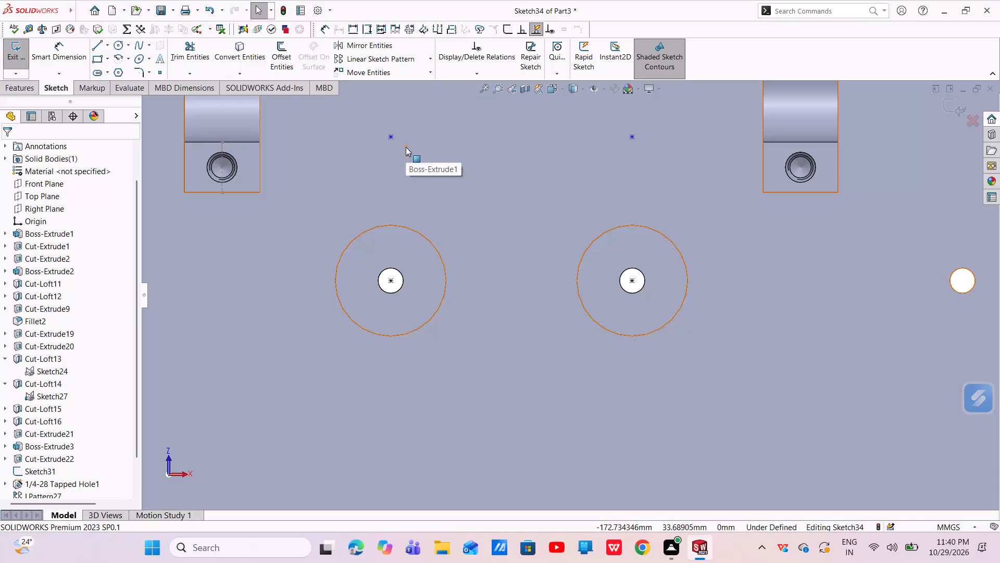
pyautogui.press('Escape')
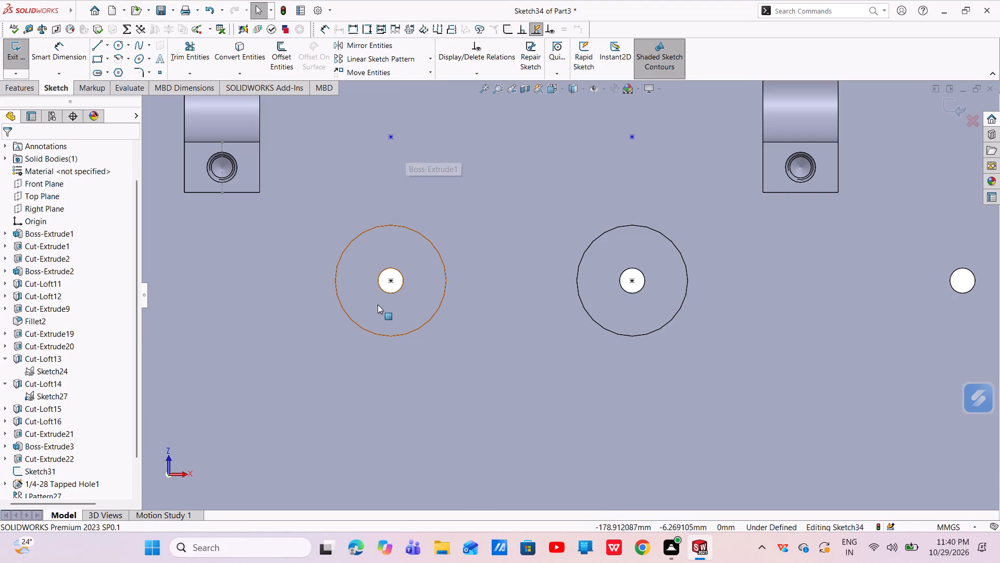
# Add a horizontal relation between the two points at the counterbored holes' centres.
pyautogui.click(389, 283)
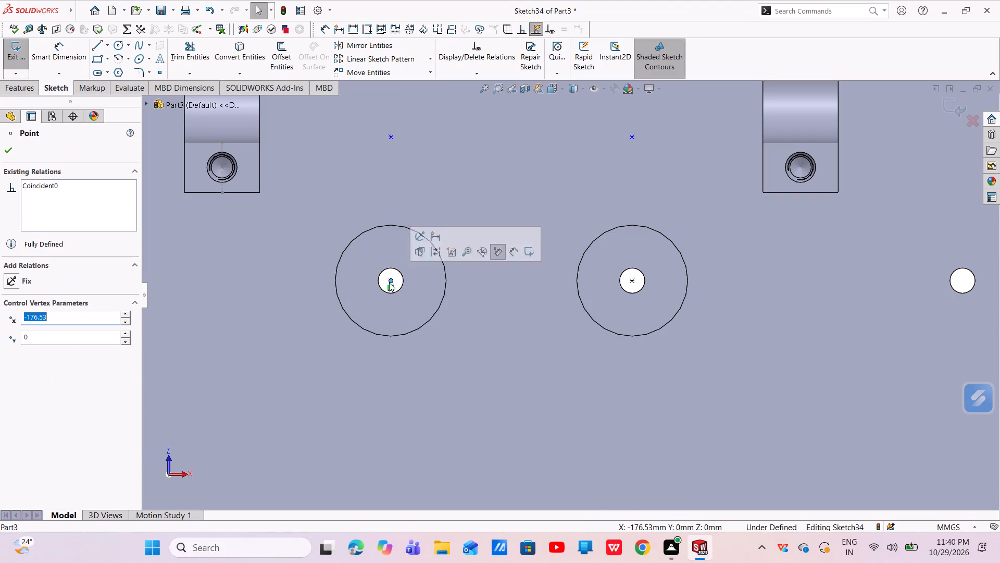
pyautogui.keyDown('ctrl'); pyautogui.click(632, 281); pyautogui.keyUp('ctrl')
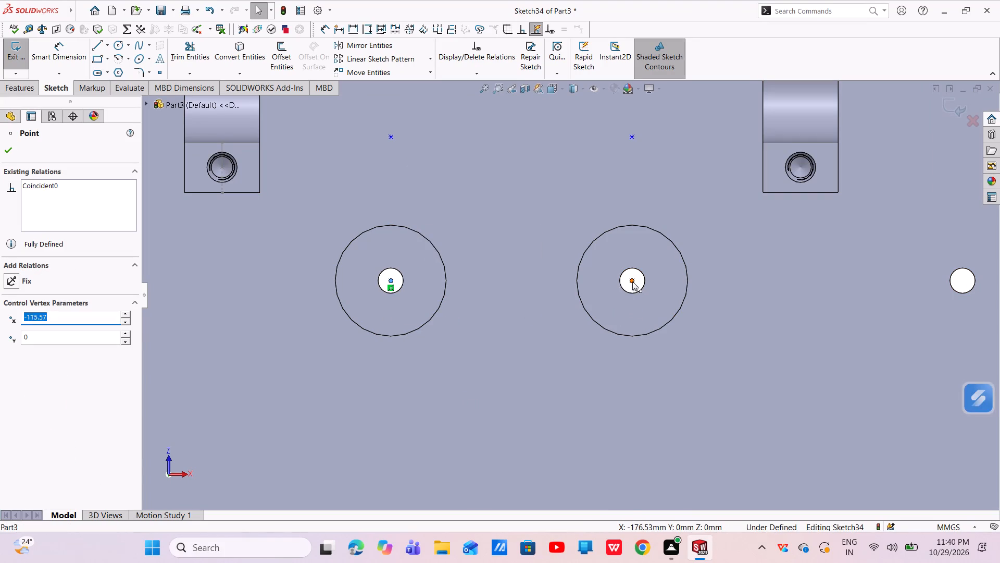
pyautogui.click(663, 239)
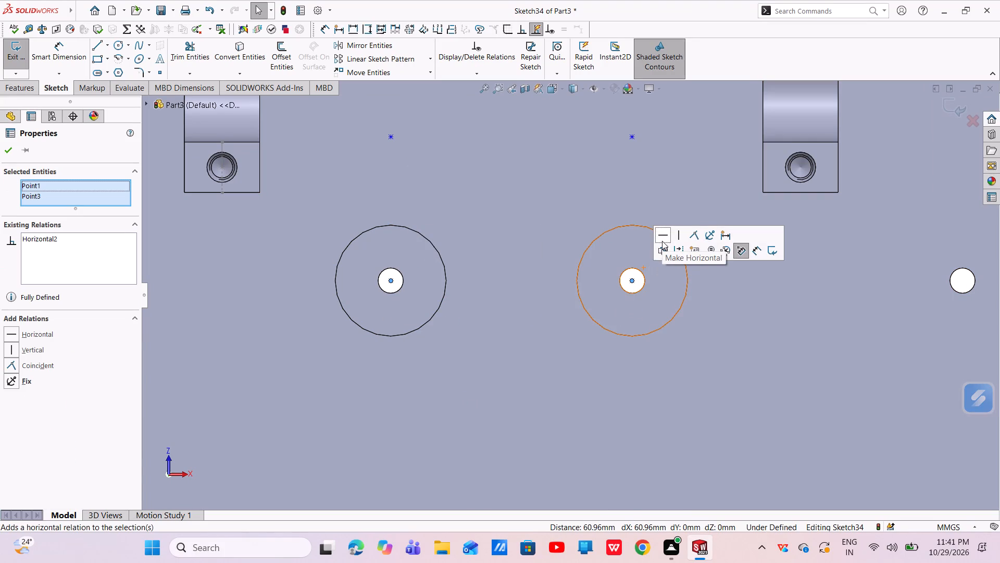
pyautogui.press('Escape')
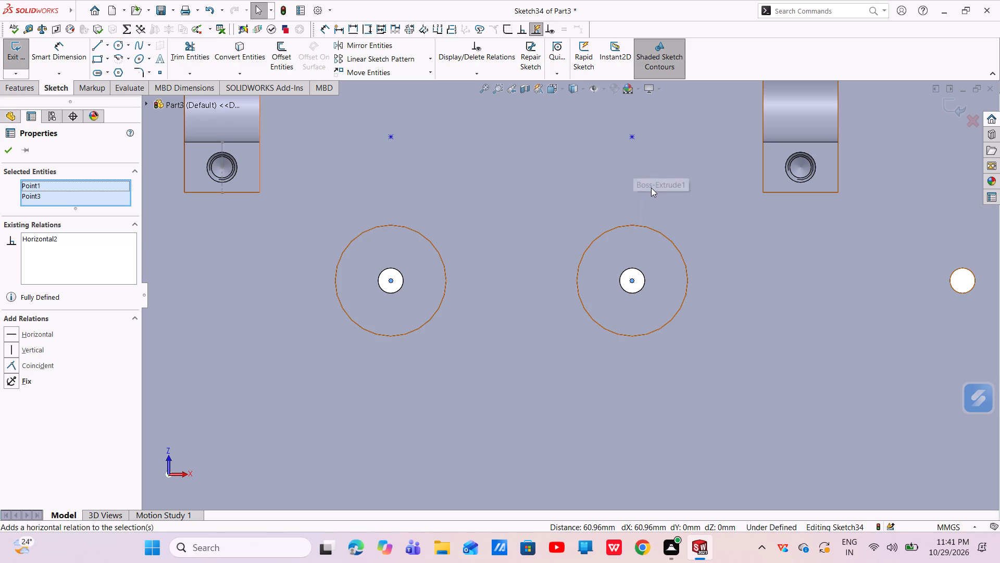
pyautogui.press('Escape')
pyautogui.press('Escape')
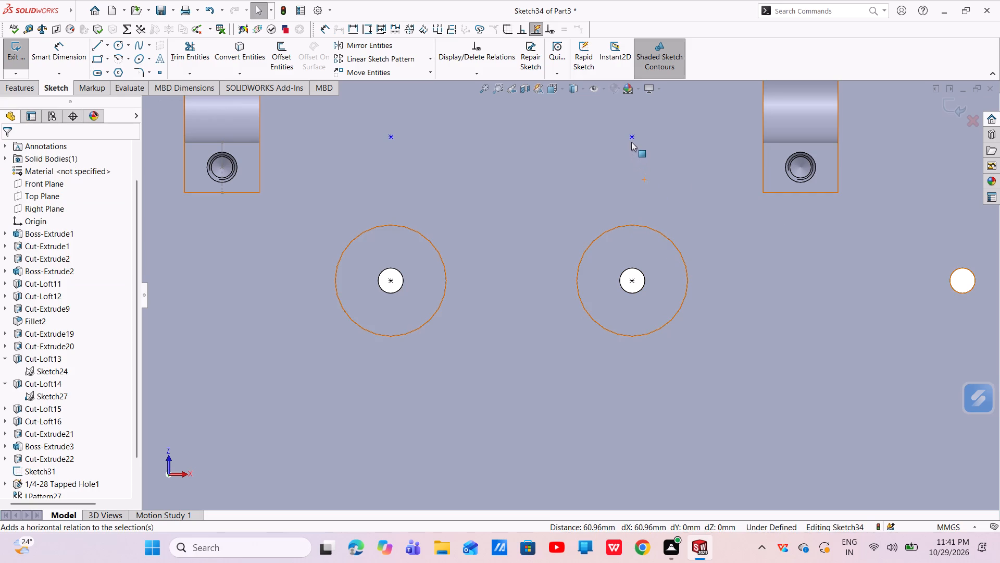
# Add a vertical relation between the second counterbore's centre point and the point above it.
pyautogui.click(631, 139)
pyautogui.keyDown('ctrl'); pyautogui.click(634, 284); pyautogui.keyUp('ctrl')
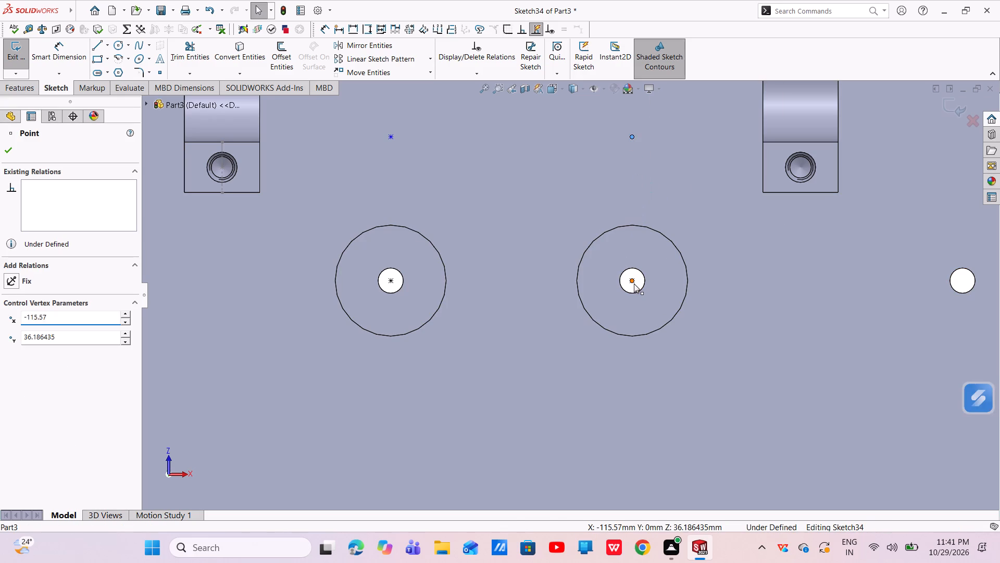
pyautogui.click(680, 235)
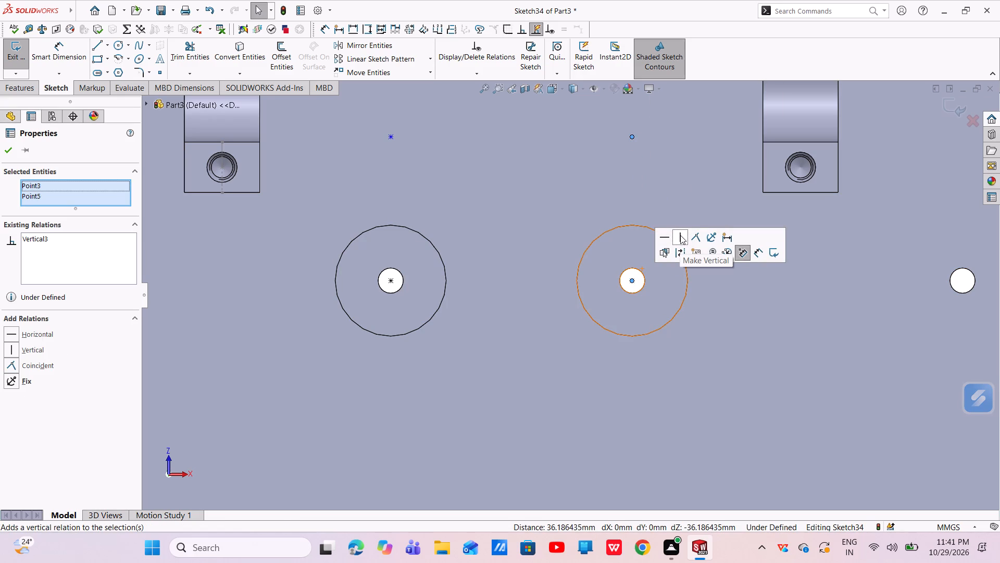
pyautogui.press('Escape')
# Add a horizontal relation between the two points above the counterbores.
pyautogui.click(392, 138)
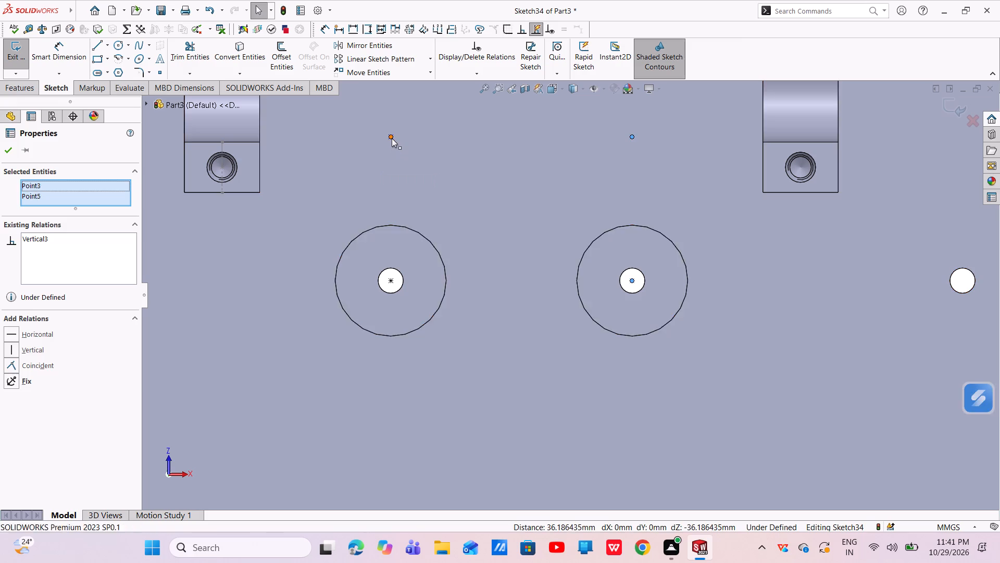
pyautogui.keyDown('ctrl'); pyautogui.click(631, 135); pyautogui.keyUp('ctrl')
pyautogui.click(655, 91)
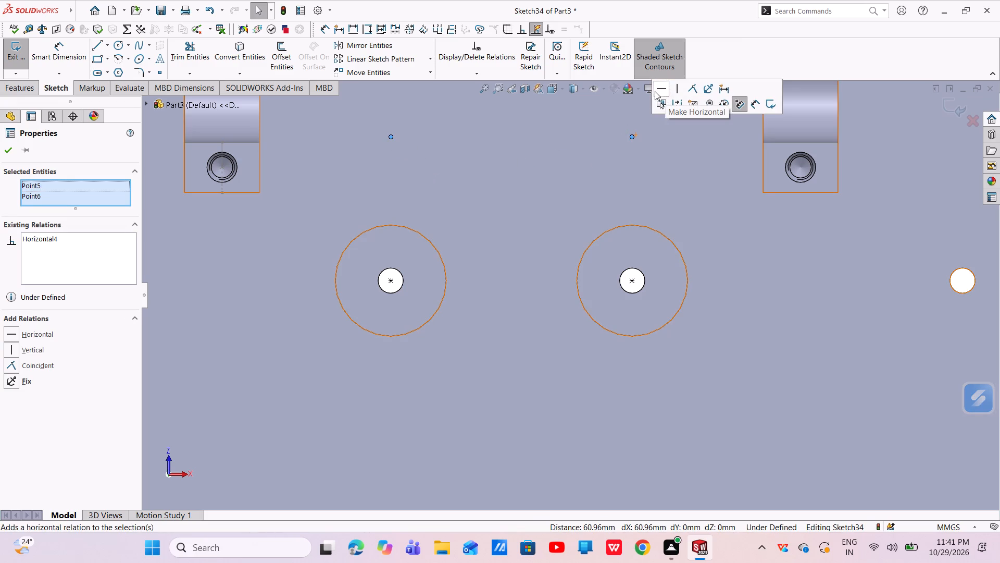
pyautogui.press('Escape')
pyautogui.press('Escape')
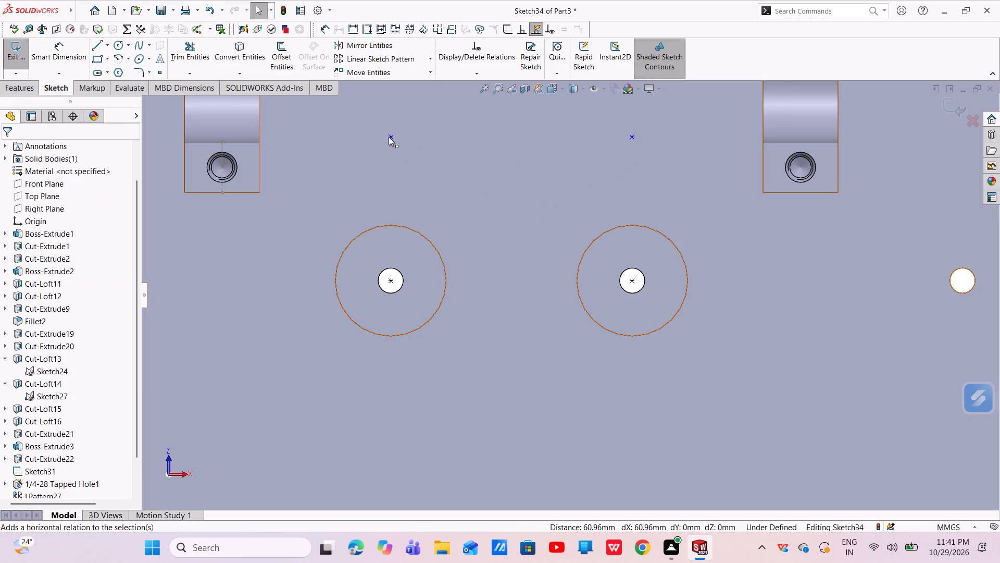
# Add a vertical relation between the first counterbore's centre point and the point above it.
pyautogui.click(389, 137)
pyautogui.keyDown('ctrl'); pyautogui.click(393, 281); pyautogui.keyUp('ctrl')
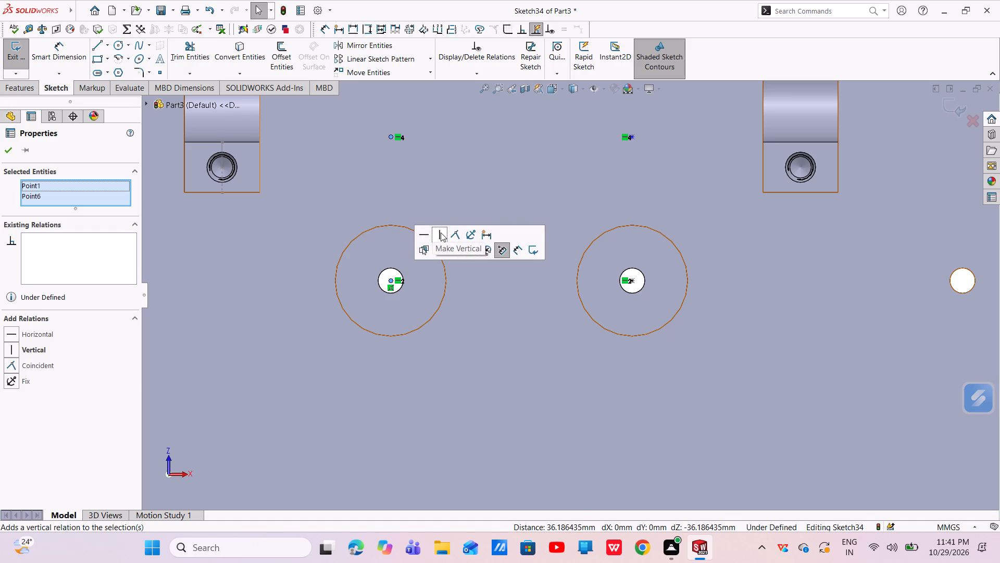
pyautogui.doubleClick(441, 232)
pyautogui.click(7, 155)
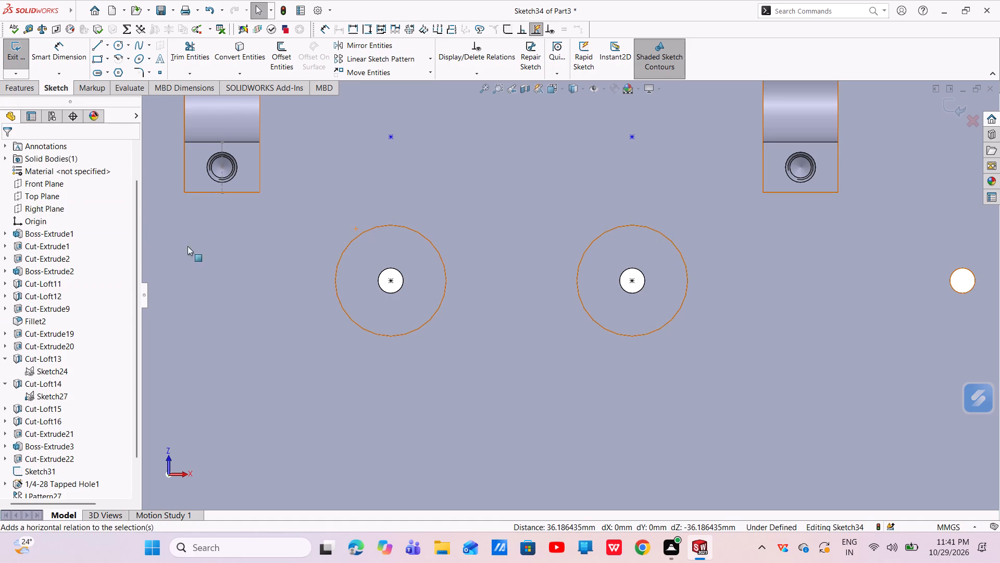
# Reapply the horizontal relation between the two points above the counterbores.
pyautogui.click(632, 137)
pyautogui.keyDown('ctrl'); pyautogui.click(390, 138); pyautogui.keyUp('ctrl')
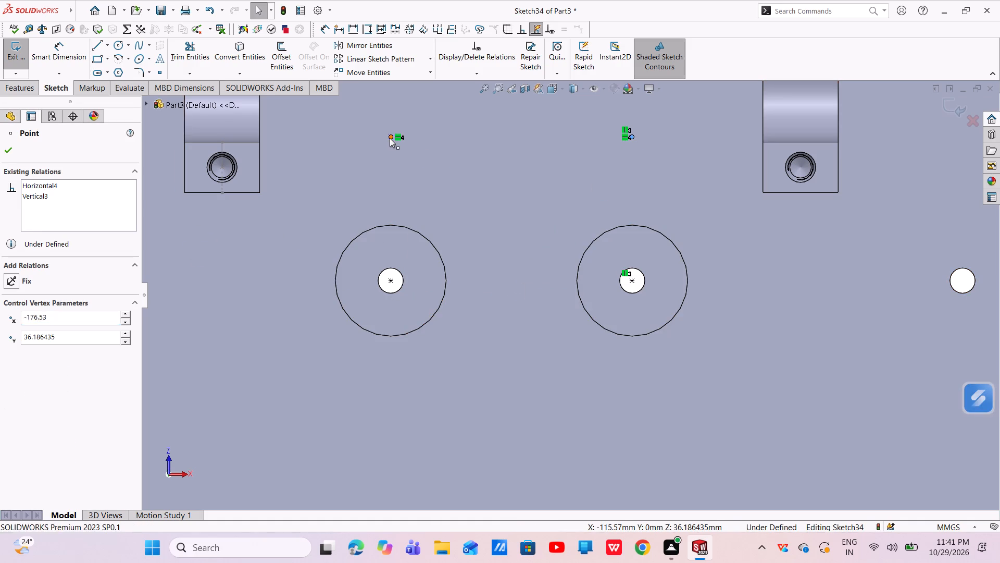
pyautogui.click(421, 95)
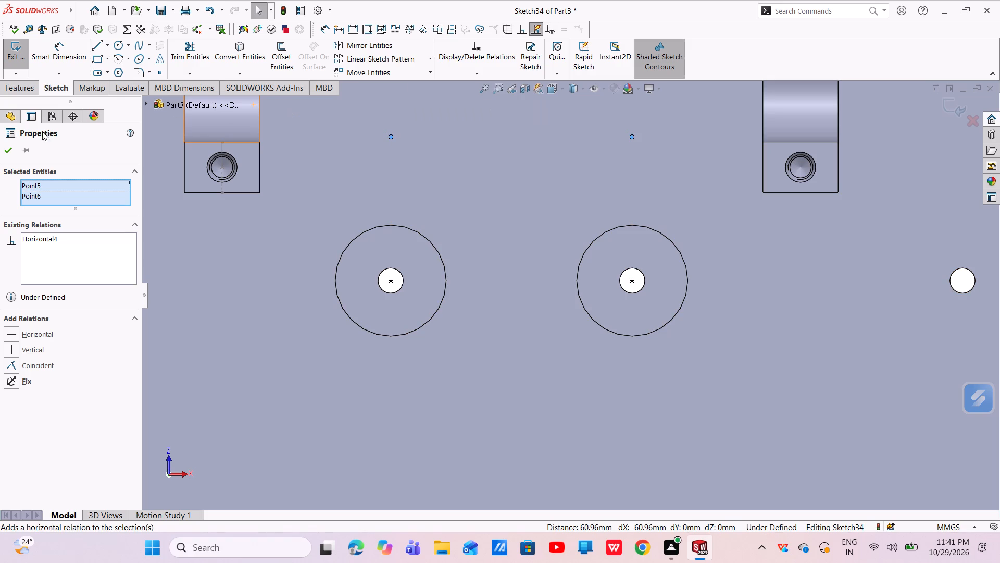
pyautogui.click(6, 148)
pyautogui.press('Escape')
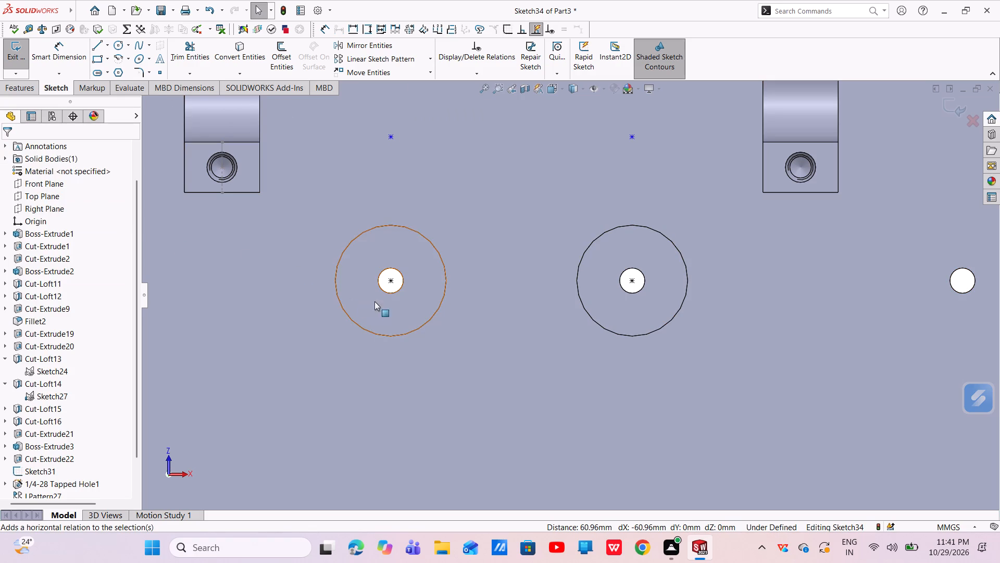
# Dimension the first upper point 20.32 mm from the counterbore's centre point and exit the sketch.
pyautogui.scroll(3, 418, 301)
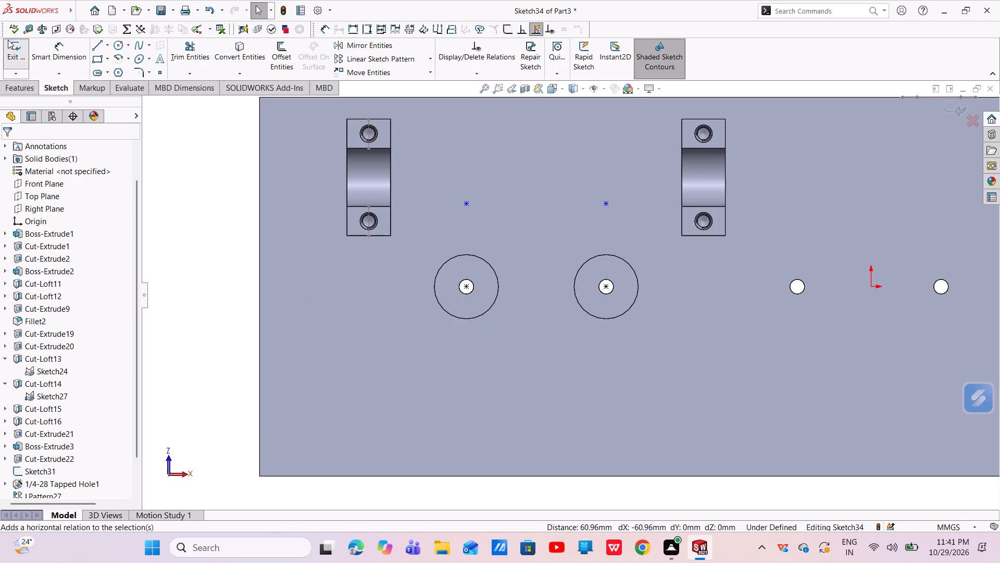
pyautogui.click(64, 57)
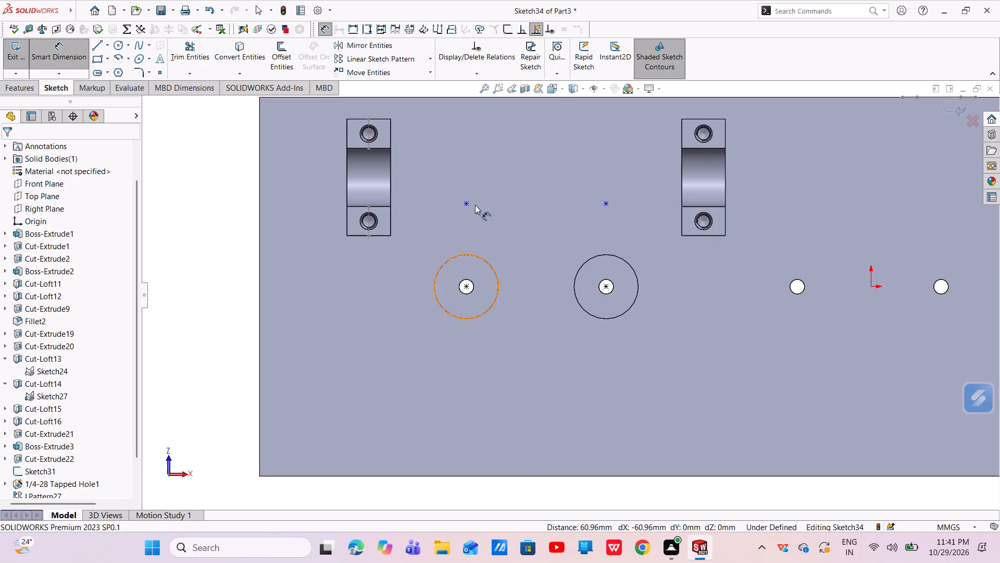
pyautogui.click(468, 204)
pyautogui.click(465, 287)
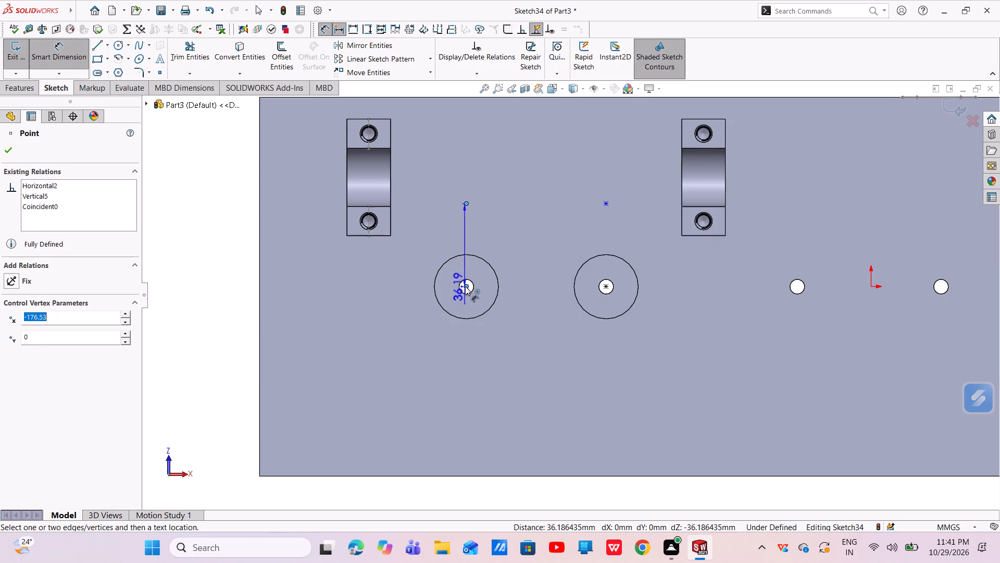
pyautogui.click(511, 261)
pyautogui.press('BackSpace')
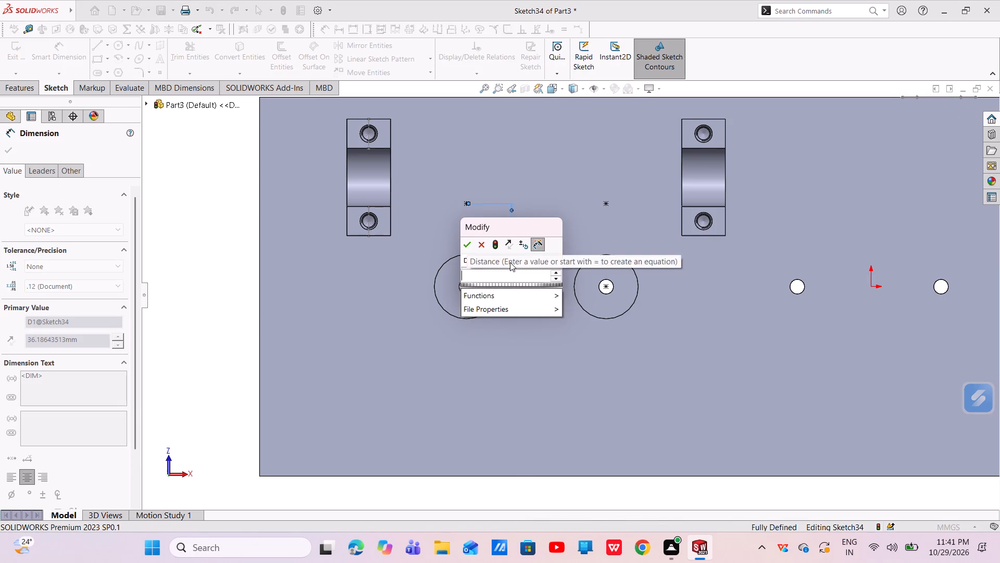
pyautogui.write('20.32')
pyautogui.press('Return')
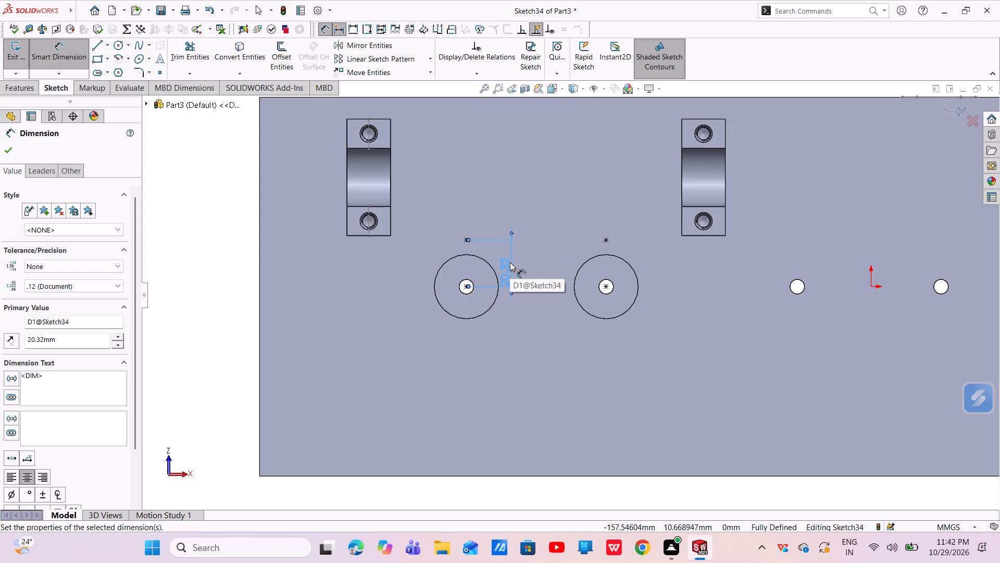
pyautogui.click(8, 150)
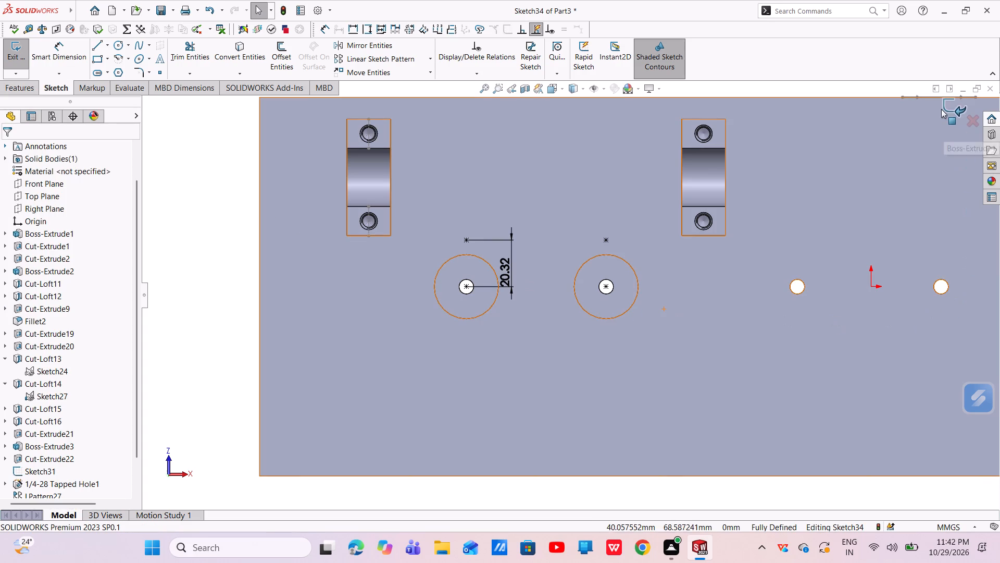
pyautogui.click(954, 108)
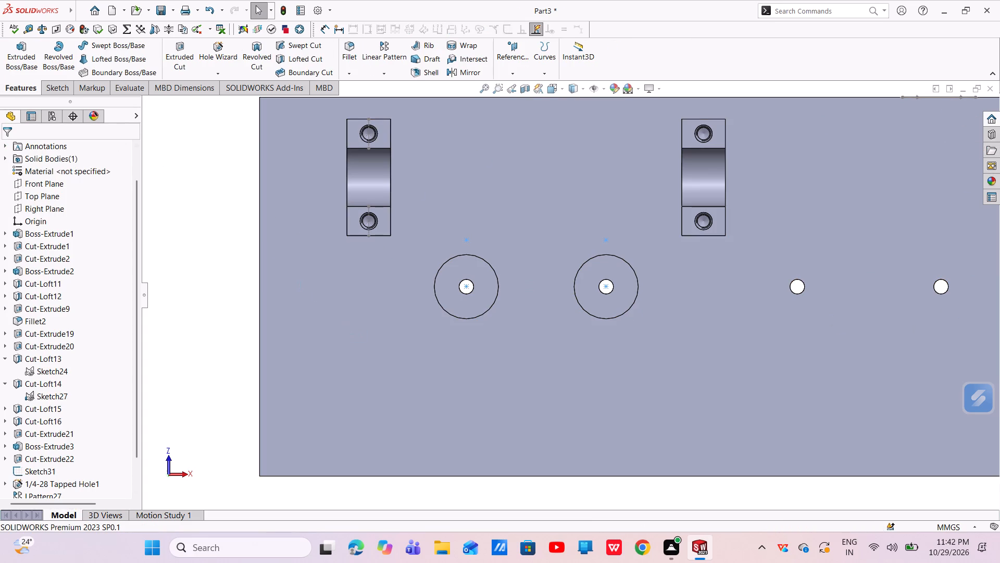
# Start a 1/4-28 bottoming tapped hole with the Hole Wizard and set its blind hole depth to 16.51 mm.
pyautogui.click(224, 54)
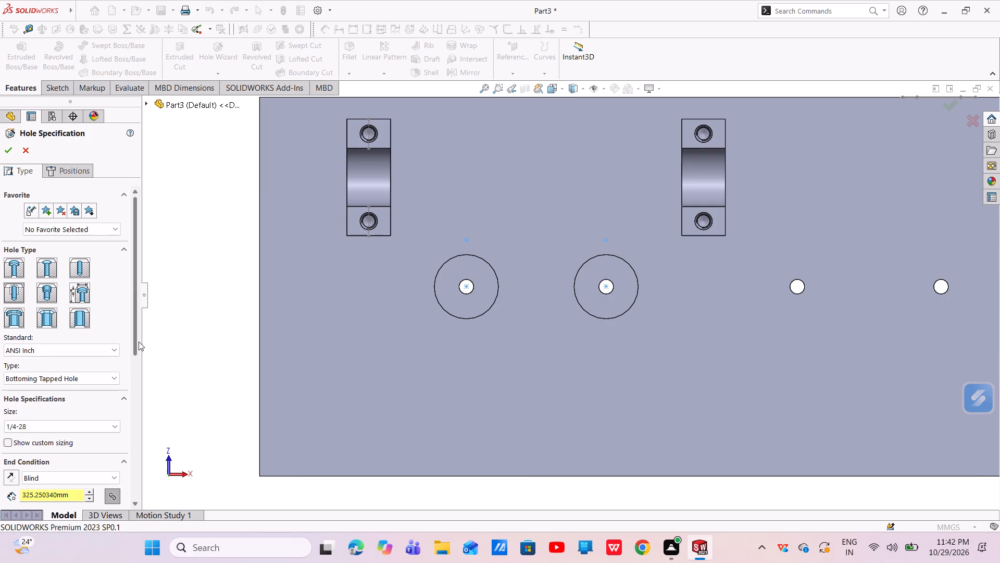
pyautogui.moveTo(138, 340); pyautogui.dragTo(134, 408)
pyautogui.moveTo(80, 352); pyautogui.dragTo(12, 351)
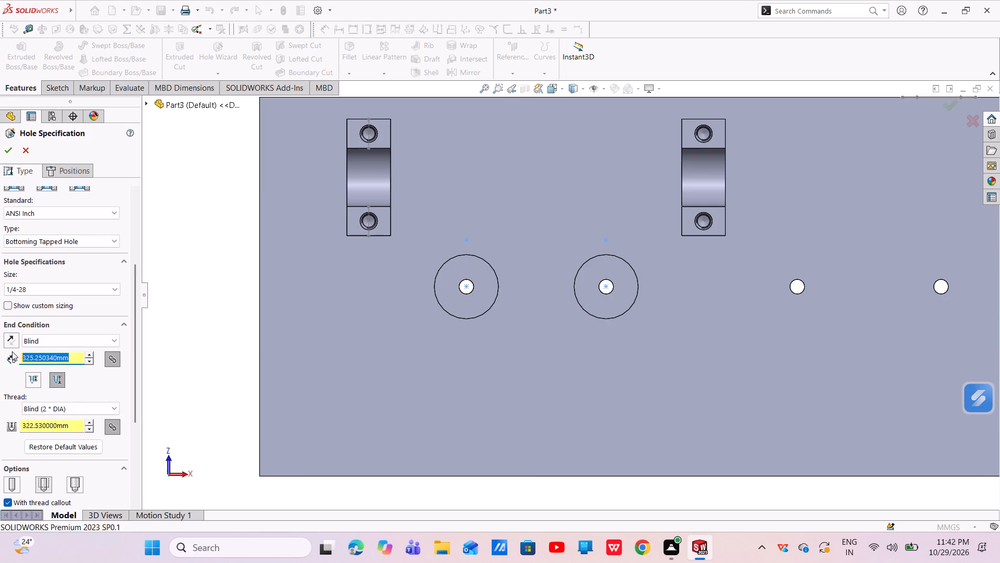
pyautogui.press('BackSpace')
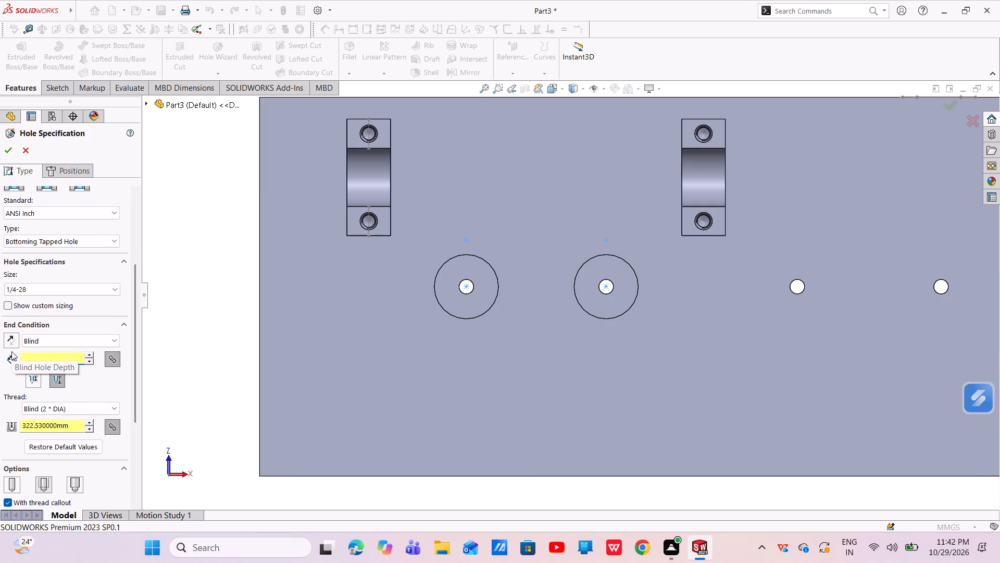
pyautogui.write('16.51')
pyautogui.press('Return')
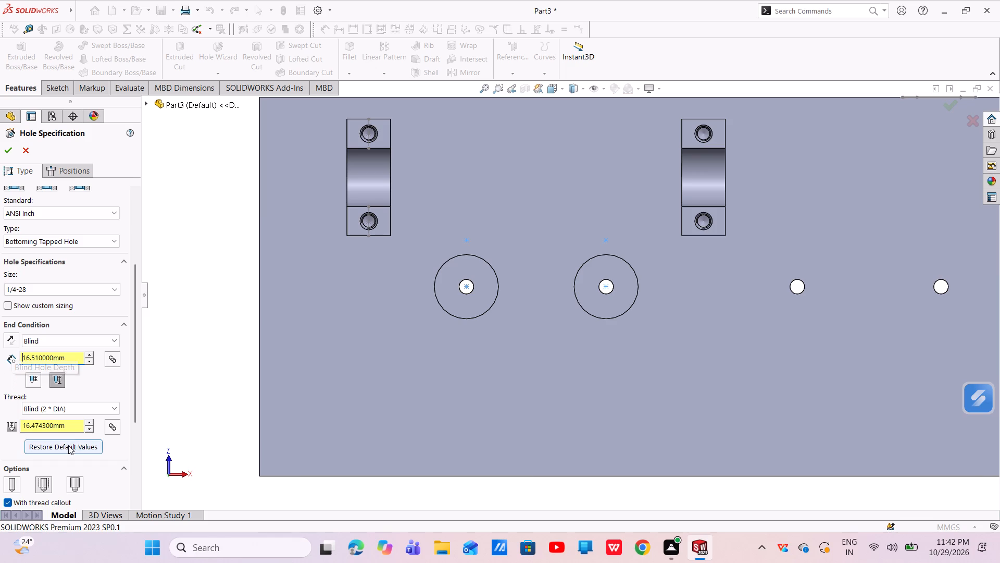
# Set the hole's tap thread depth to 322.56 mm.
pyautogui.moveTo(76, 433); pyautogui.dragTo(11, 431)
pyautogui.moveTo(61, 426); pyautogui.dragTo(20, 430)
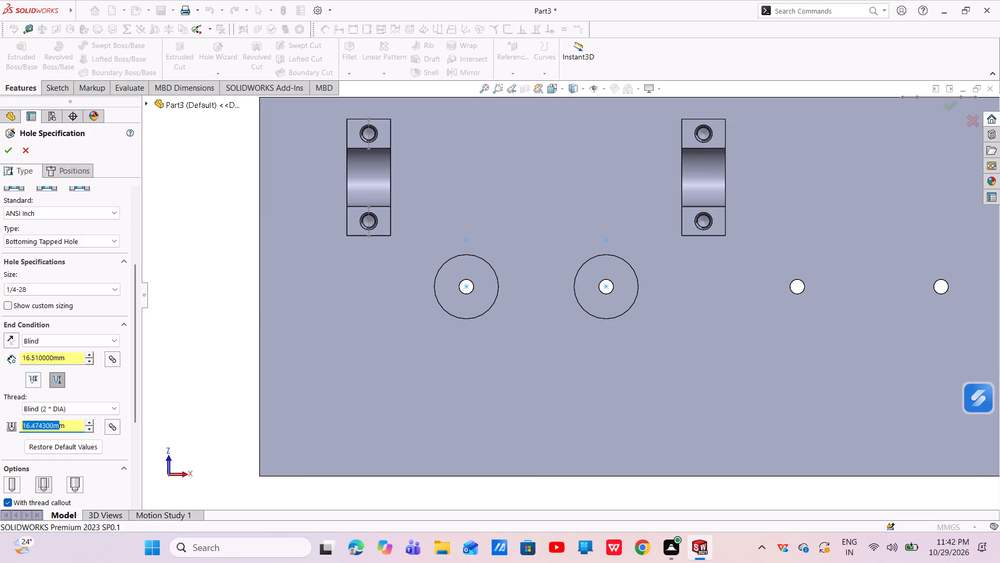
pyautogui.moveTo(20, 430); pyautogui.dragTo(18, 431)
pyautogui.press('Right')
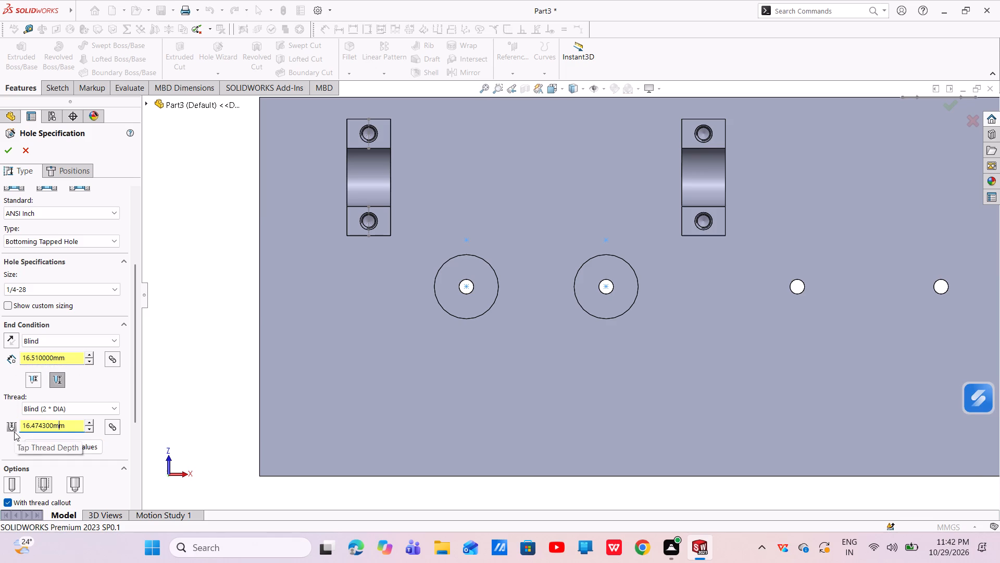
pyautogui.moveTo(71, 431); pyautogui.dragTo(22, 432)
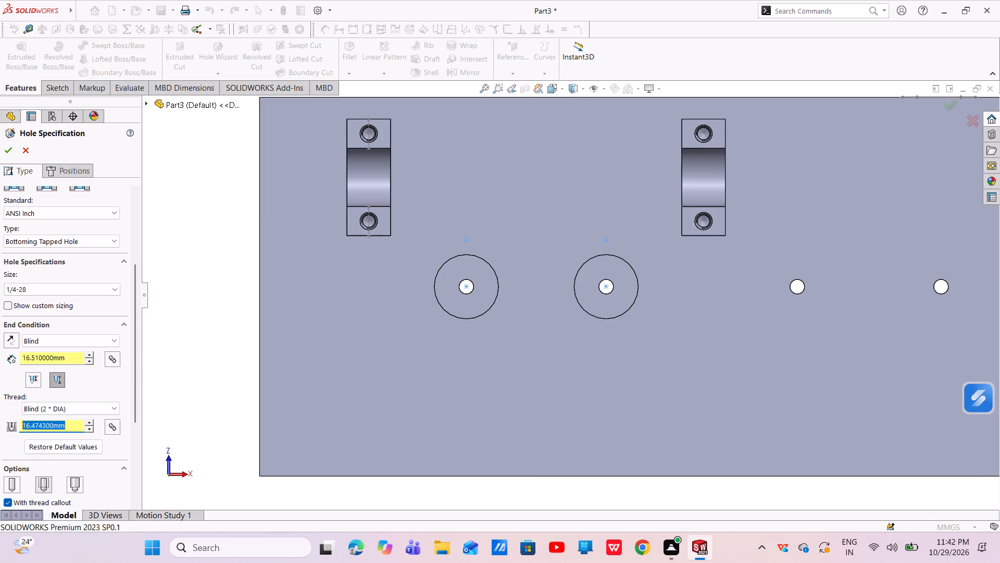
pyautogui.moveTo(22, 432); pyautogui.dragTo(12, 435)
pyautogui.press('BackSpace')
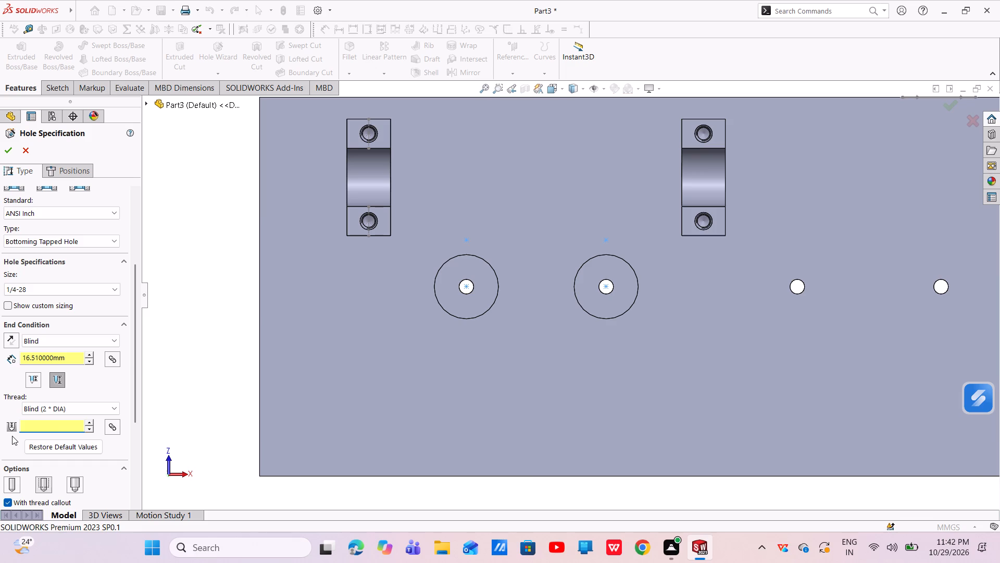
pyautogui.write('322.')
pyautogui.write('56')
pyautogui.press('Return')
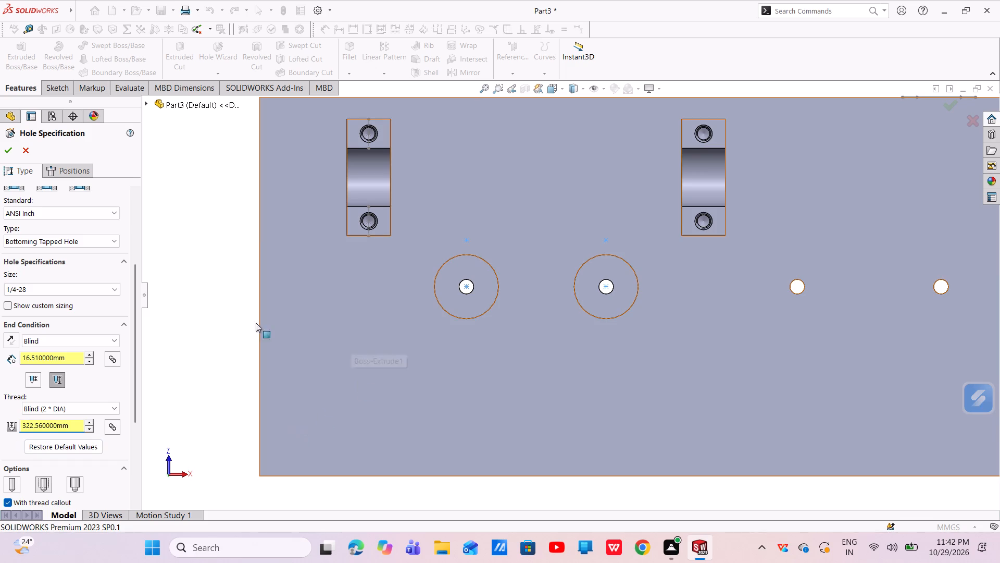
# Position the tapped holes with a 3D sketch on the two sketch points above the counterbores and finish the feature.
pyautogui.click(72, 175)
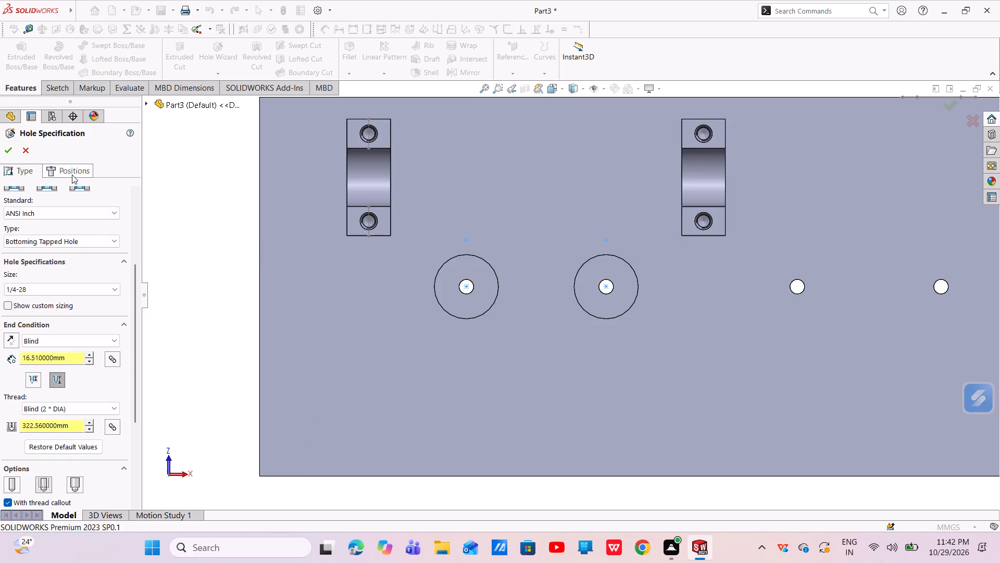
pyautogui.click(72, 175)
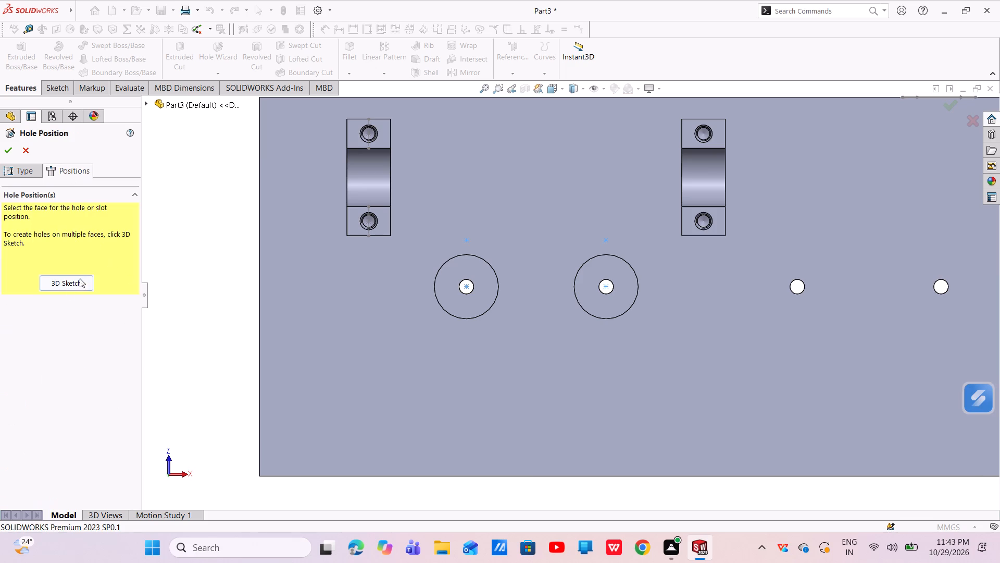
pyautogui.click(63, 287)
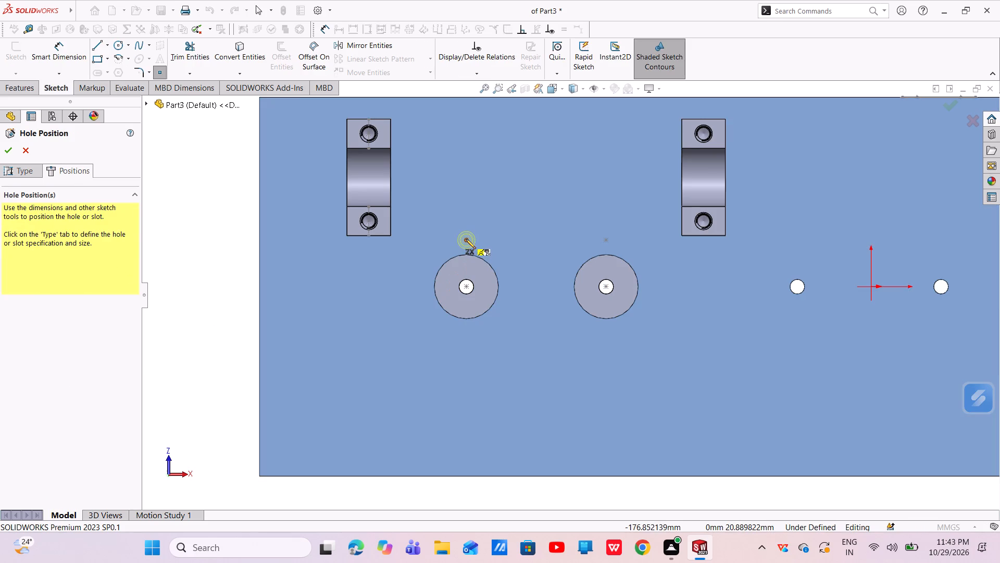
pyautogui.click(466, 239)
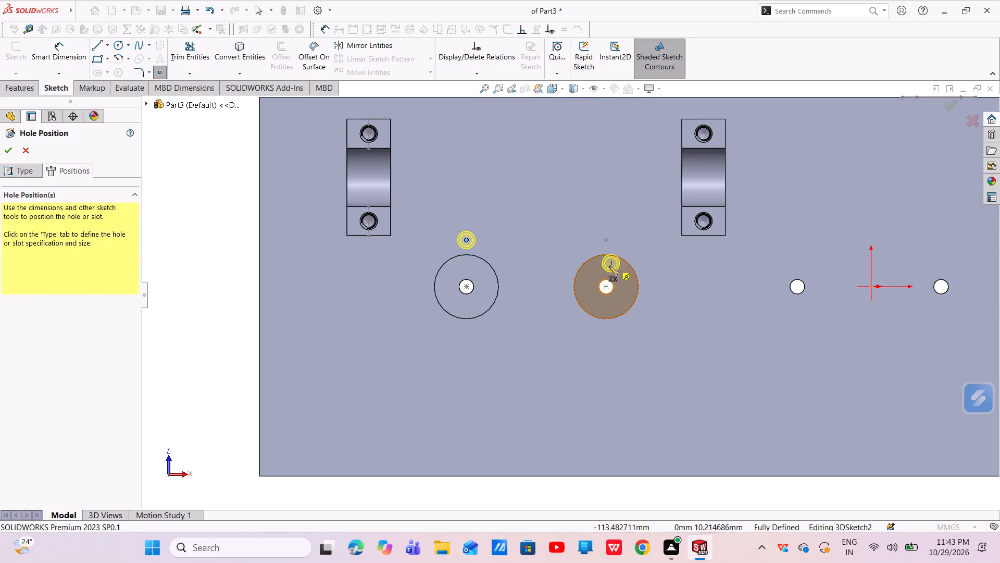
pyautogui.click(607, 240)
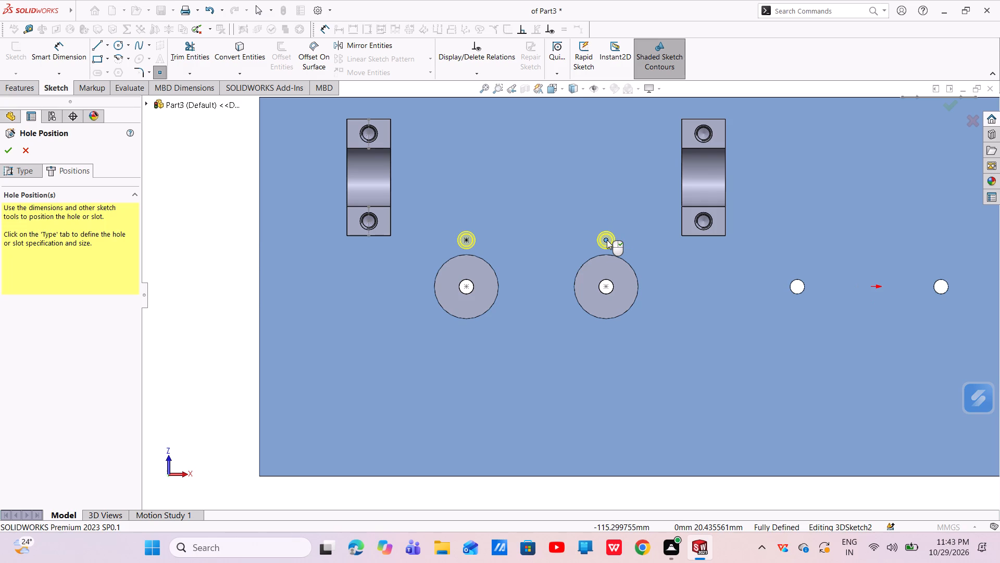
pyautogui.rightClick(607, 240)
# Set up a linear pattern of the new tapped holes along the plate's long edge with 146 mm spacing and 3 instances.
pyautogui.moveTo(604, 279); pyautogui.dragTo(610, 267, button='middle')
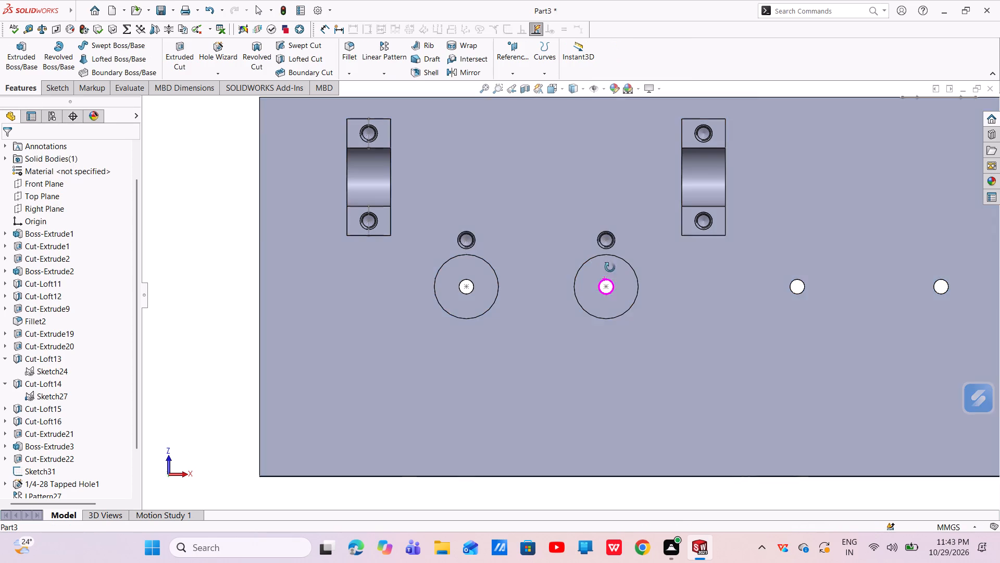
pyautogui.moveTo(610, 267); pyautogui.dragTo(587, 296, button='middle')
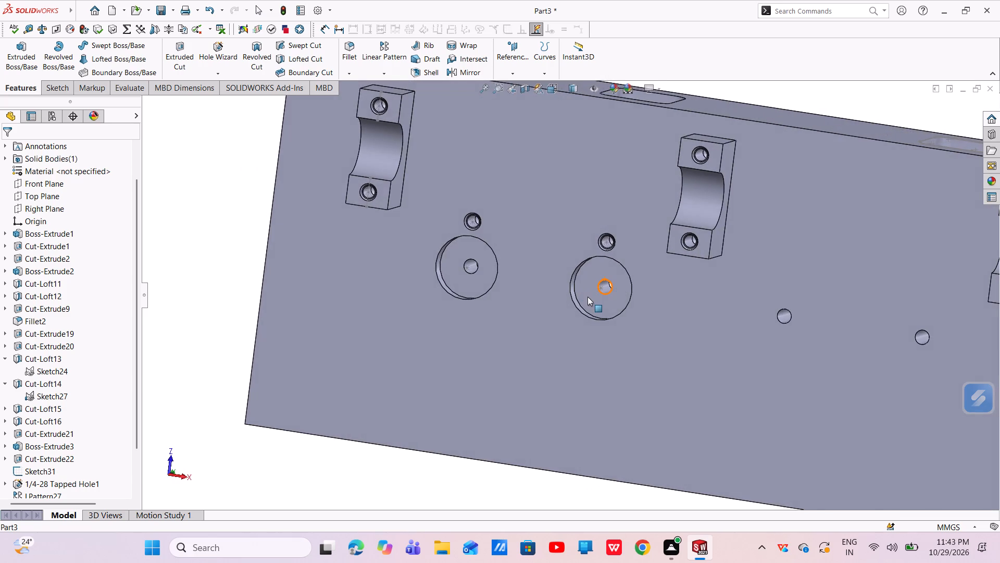
pyautogui.scroll(1, 587, 297)
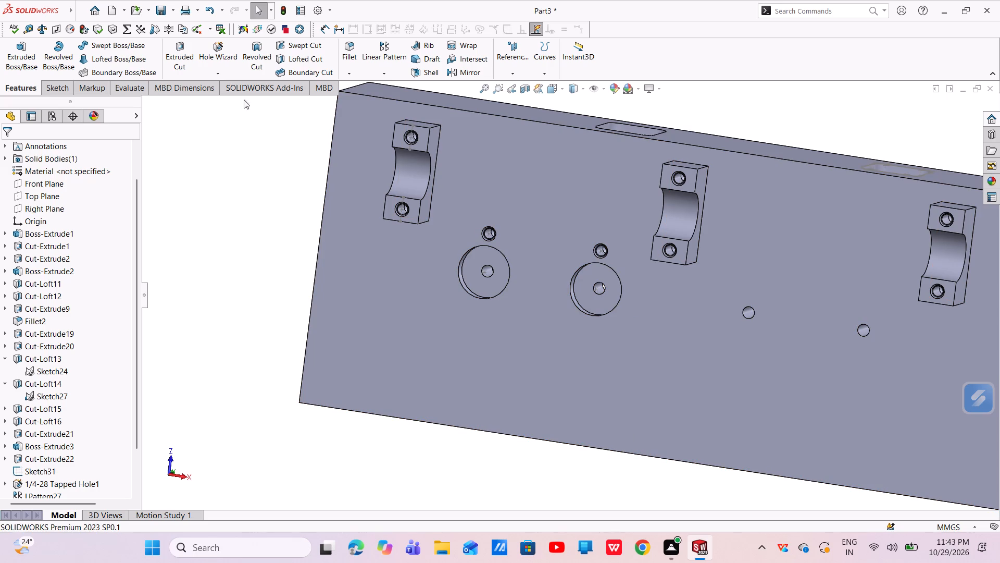
pyautogui.click(390, 74)
pyautogui.click(395, 87)
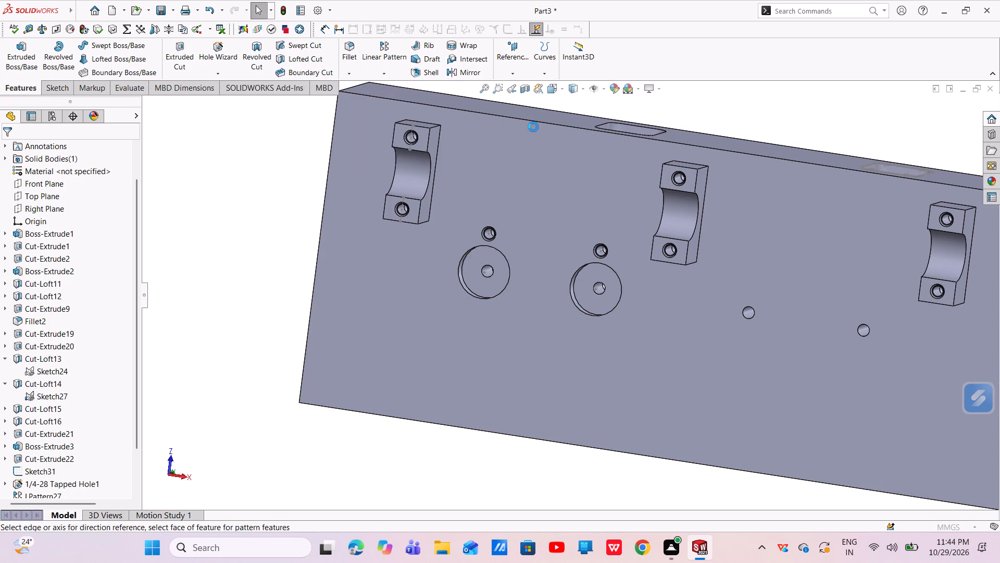
pyautogui.click(527, 118)
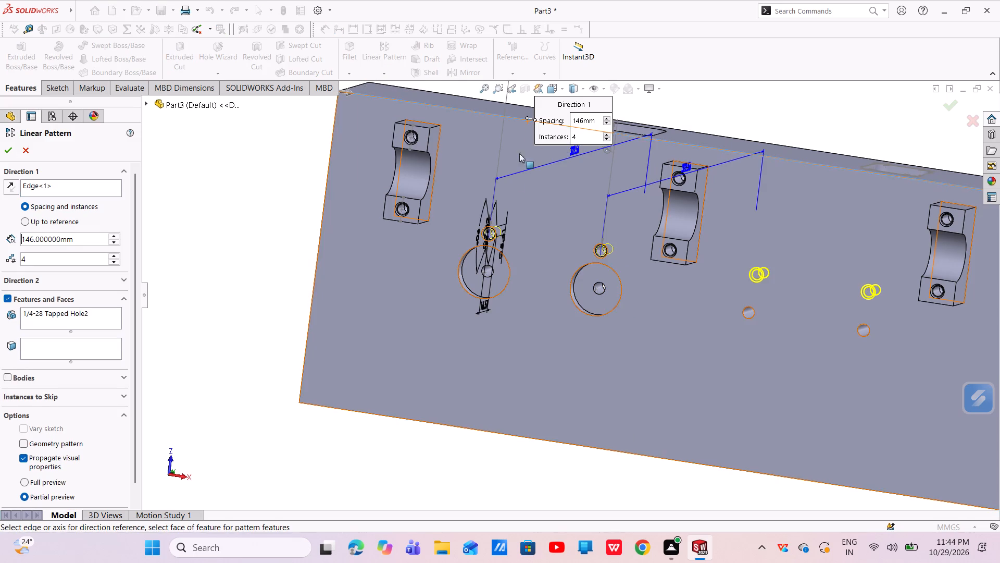
pyautogui.click(33, 261)
pyautogui.press('BackSpace')
pyautogui.press('3')
pyautogui.press('Return')
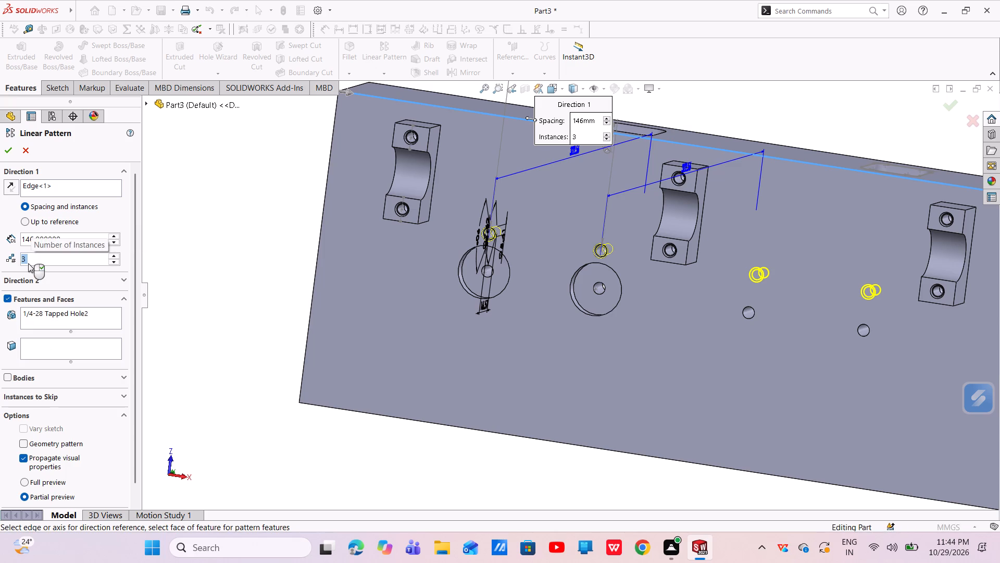
pyautogui.scroll(2, 414, 433)
pyautogui.scroll(3, 535, 395)
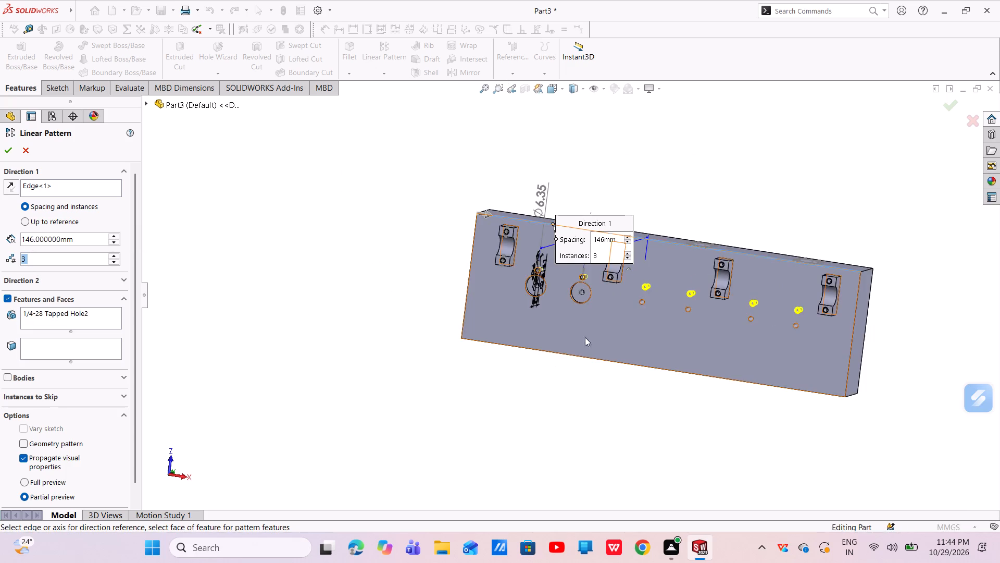
pyautogui.scroll(-3, 594, 325)
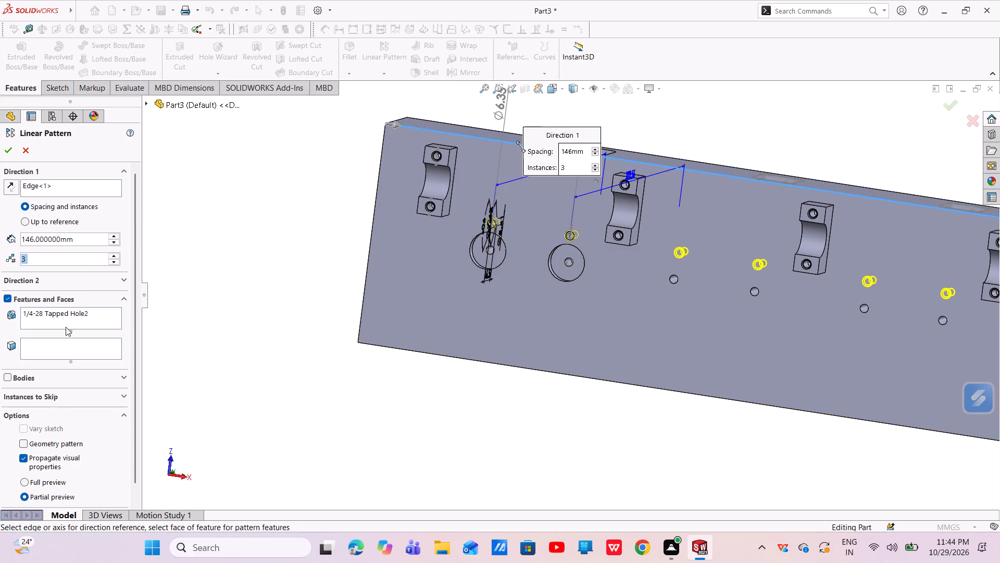
# Add the counterbore cut Cut-Extrude23 to the patterned features and complete the linear pattern.
pyautogui.click(73, 320)
pyautogui.scroll(-4, 555, 267)
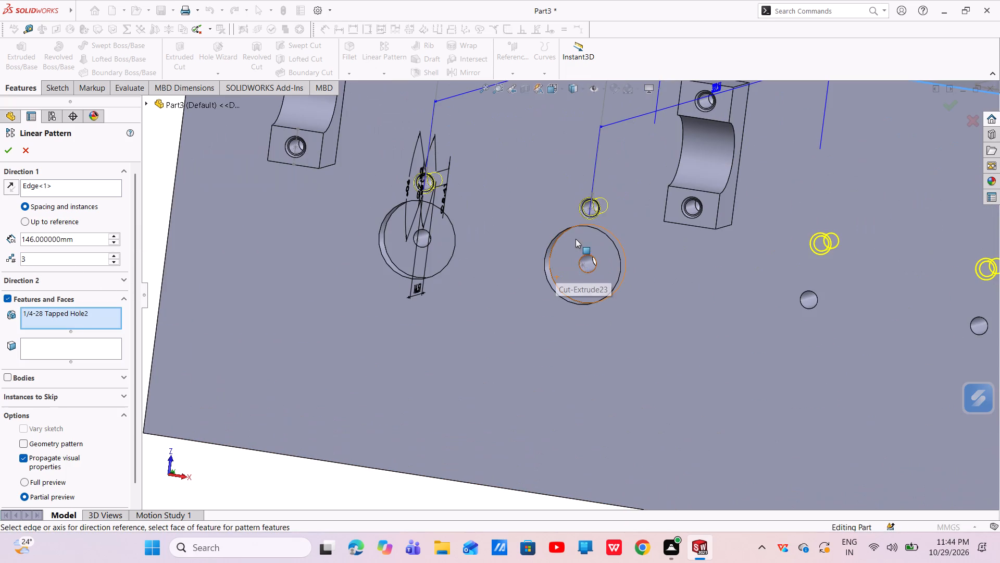
pyautogui.click(571, 236)
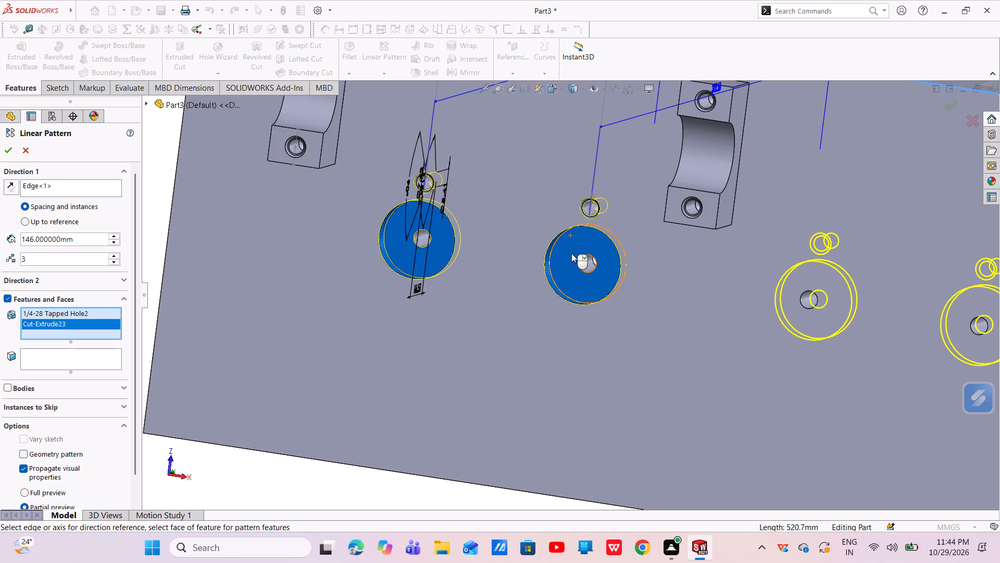
pyautogui.scroll(-2, 571, 253)
pyautogui.moveTo(584, 255); pyautogui.dragTo(607, 240, button='middle')
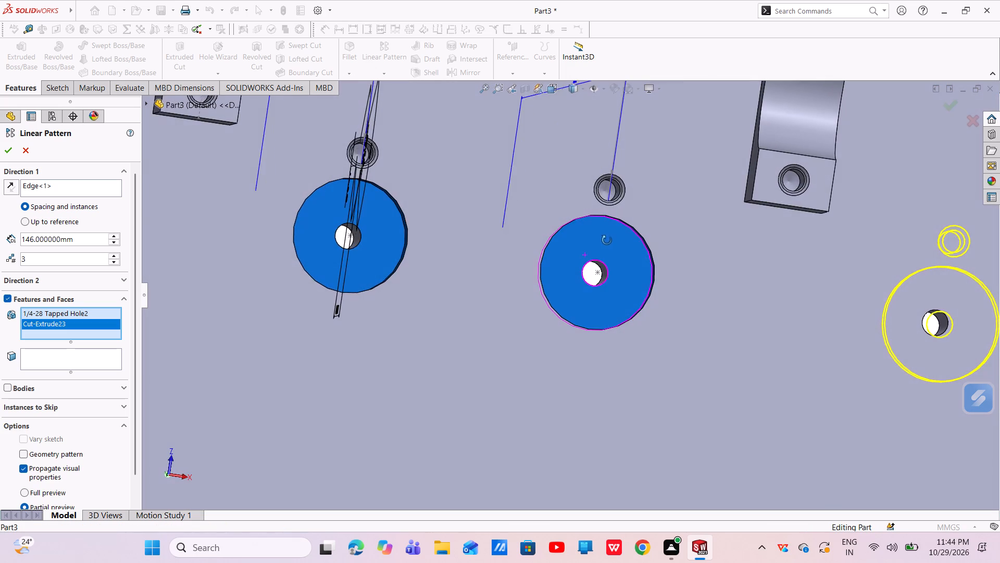
pyautogui.moveTo(607, 240); pyautogui.dragTo(608, 240, button='middle')
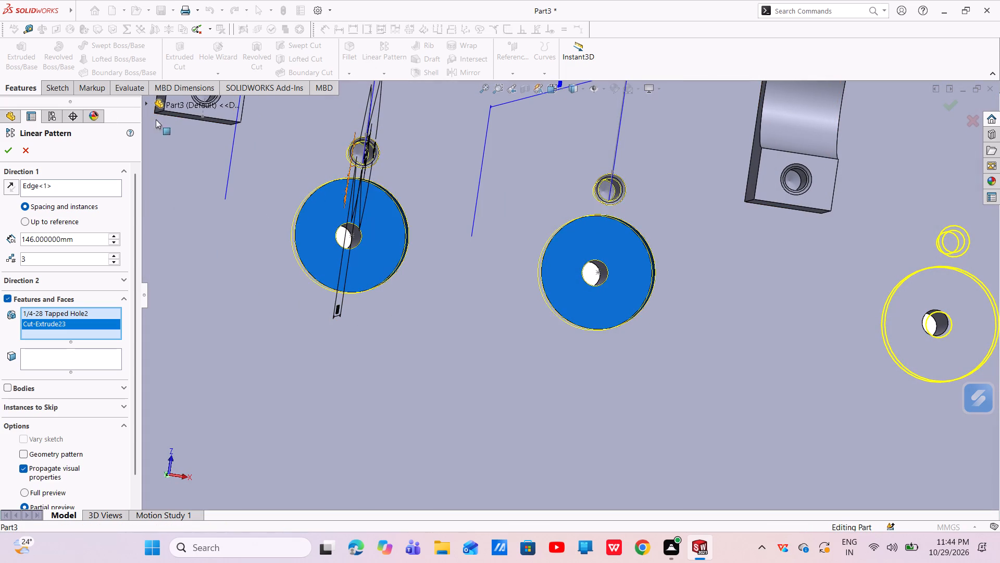
pyautogui.click(5, 148)
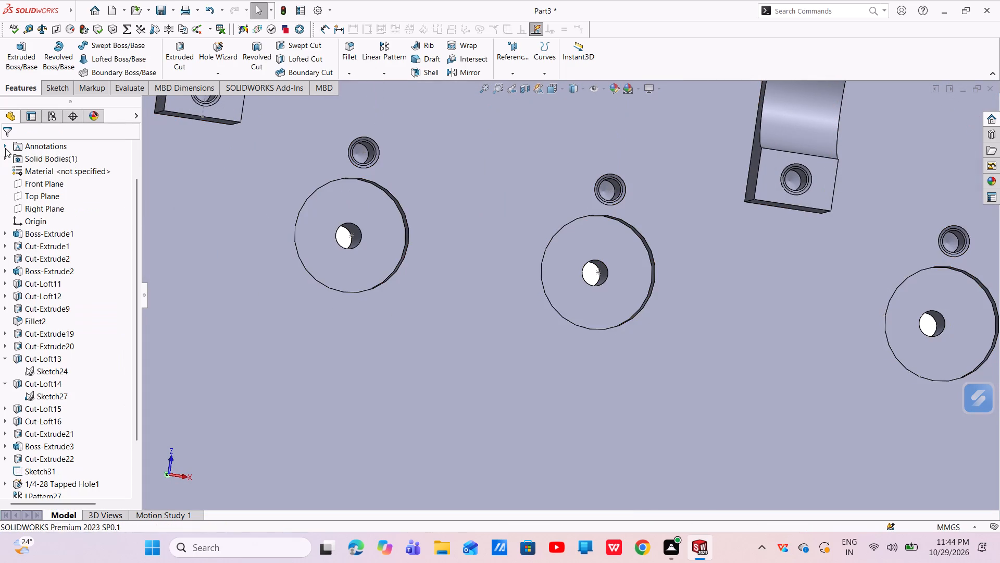
# Examine the patterned counterbores and tapped holes across the plate from several angles.
pyautogui.scroll(-4, 886, 265)
pyautogui.scroll(4, 933, 288)
pyautogui.middleClick(935, 288)
pyautogui.scroll(3, 924, 347)
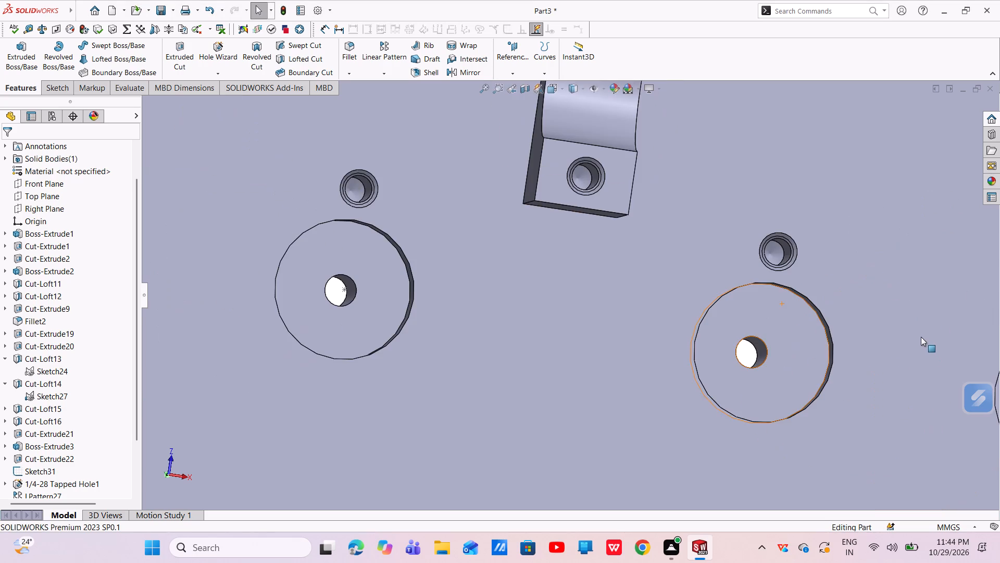
pyautogui.moveTo(854, 351); pyautogui.dragTo(883, 310, button='middle')
pyautogui.scroll(5, 849, 334)
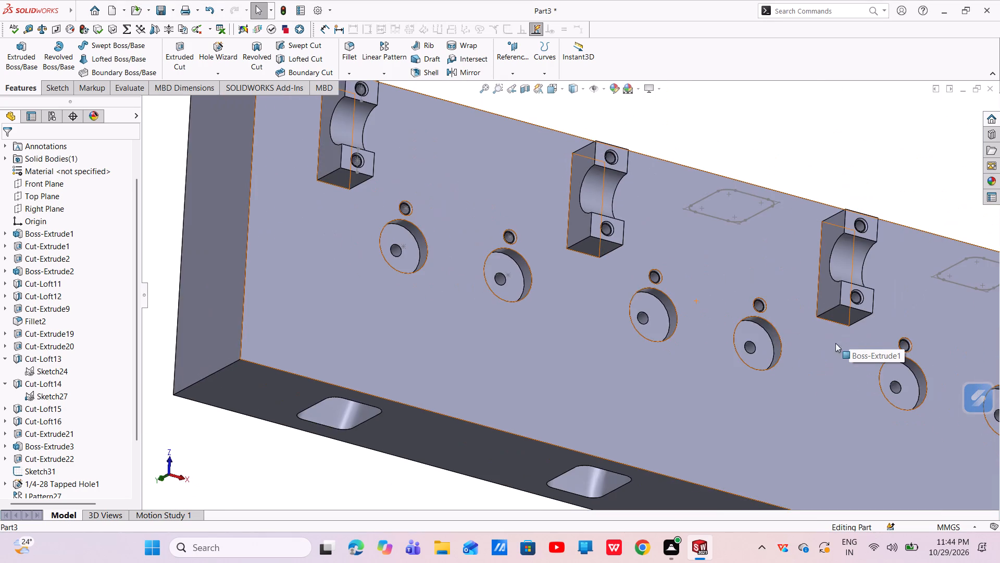
pyautogui.moveTo(814, 350); pyautogui.dragTo(741, 339, button='middle')
pyautogui.scroll(3, 730, 358)
pyautogui.moveTo(715, 351); pyautogui.dragTo(736, 367, button='middle')
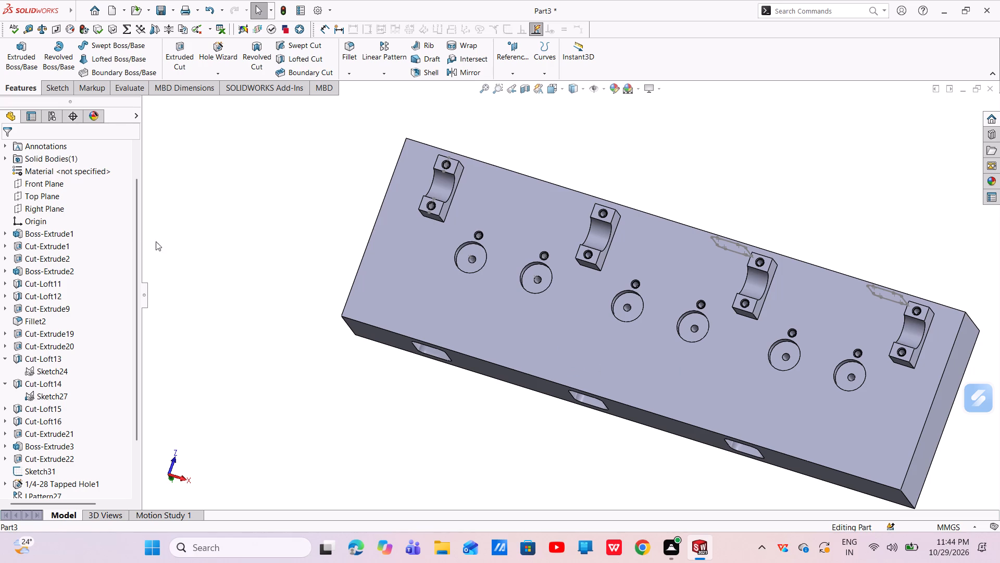
# Hide Sketch27 under Cut-Loft14.
pyautogui.click(47, 395)
pyautogui.click(57, 377)
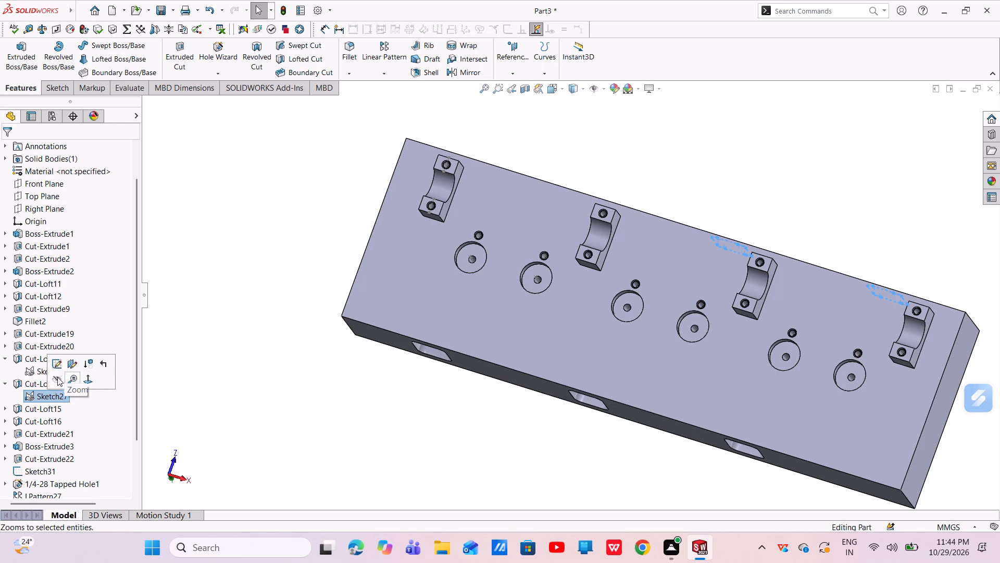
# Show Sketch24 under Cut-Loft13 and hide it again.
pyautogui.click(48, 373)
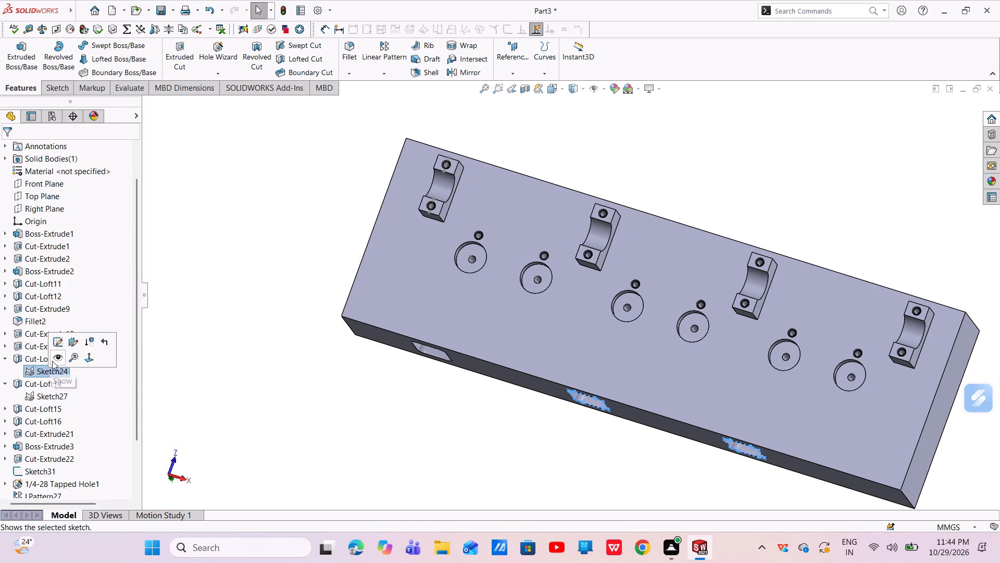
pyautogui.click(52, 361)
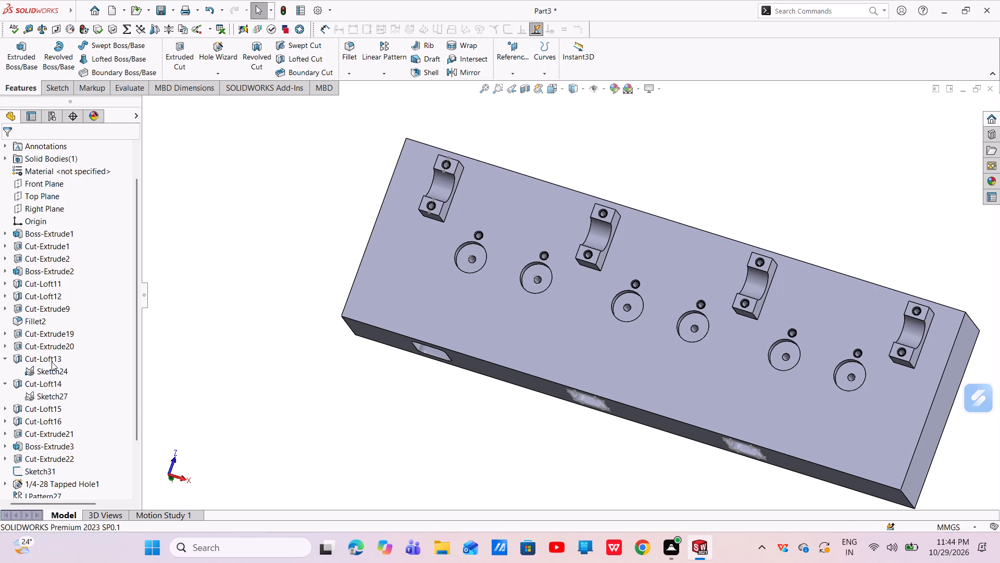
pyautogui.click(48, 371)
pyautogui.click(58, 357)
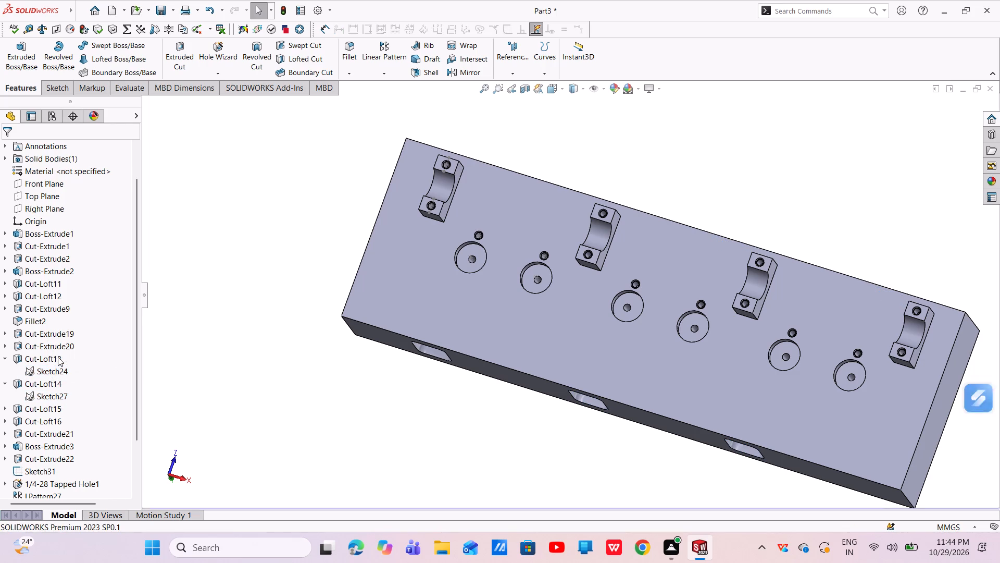
# Collapse Cut-Loft13 and Cut-Loft14 in the feature tree.
pyautogui.click(5, 353)
pyautogui.click(5, 366)
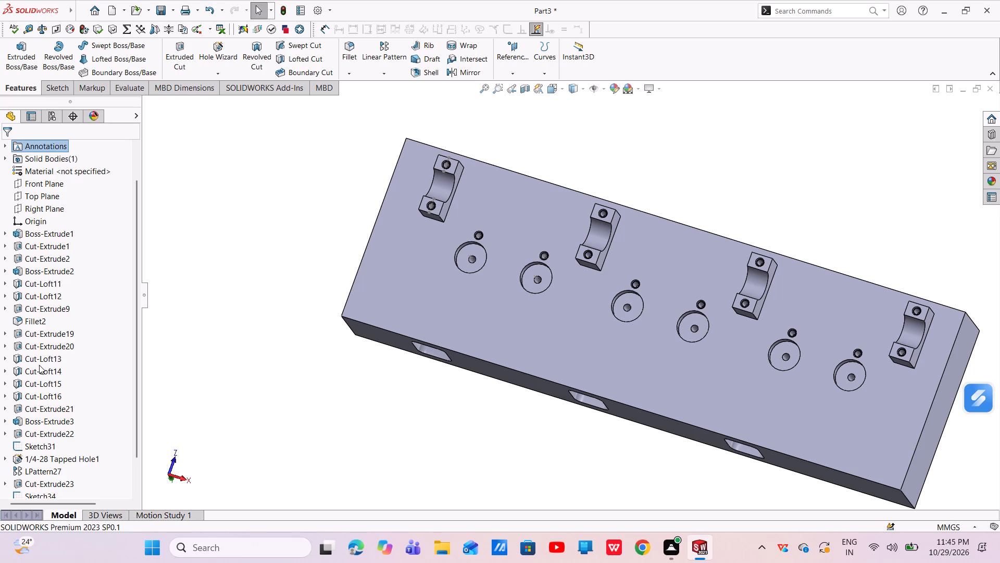
# Sketch on the Right Plane a slanted line about 46 mm long, running from the plate's upper edge down into the body.
pyautogui.click(59, 214)
pyautogui.click(65, 202)
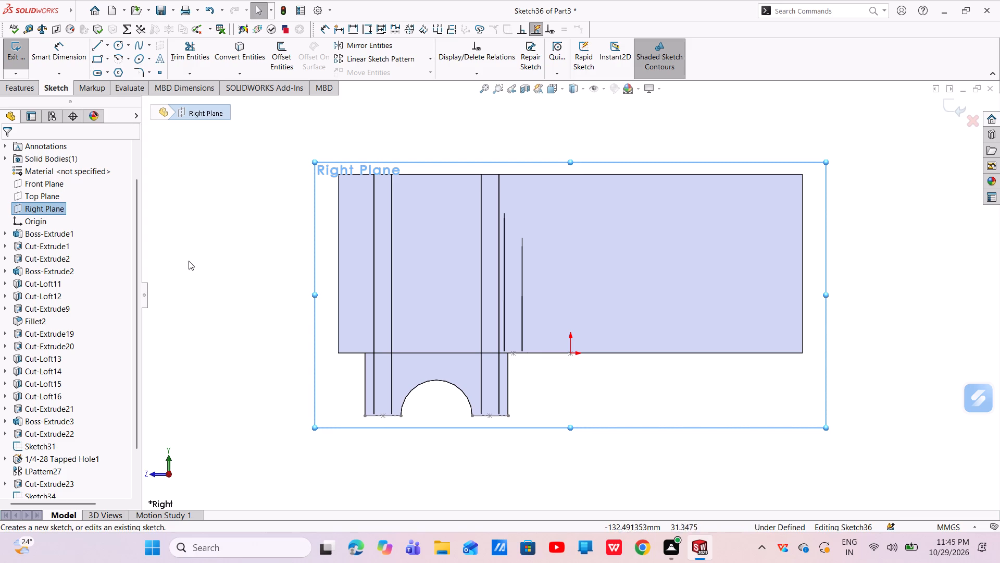
pyautogui.click(106, 47)
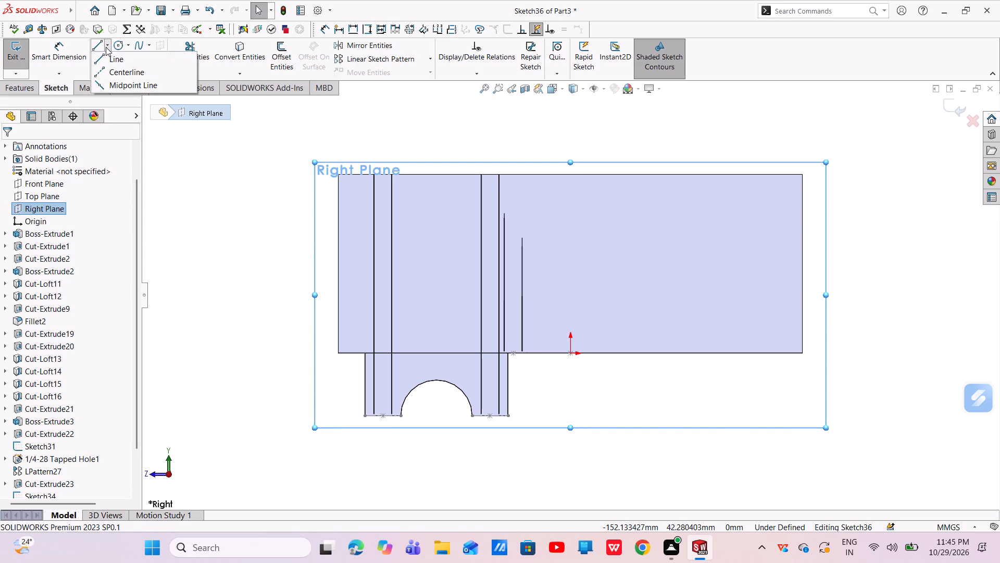
pyautogui.click(106, 57)
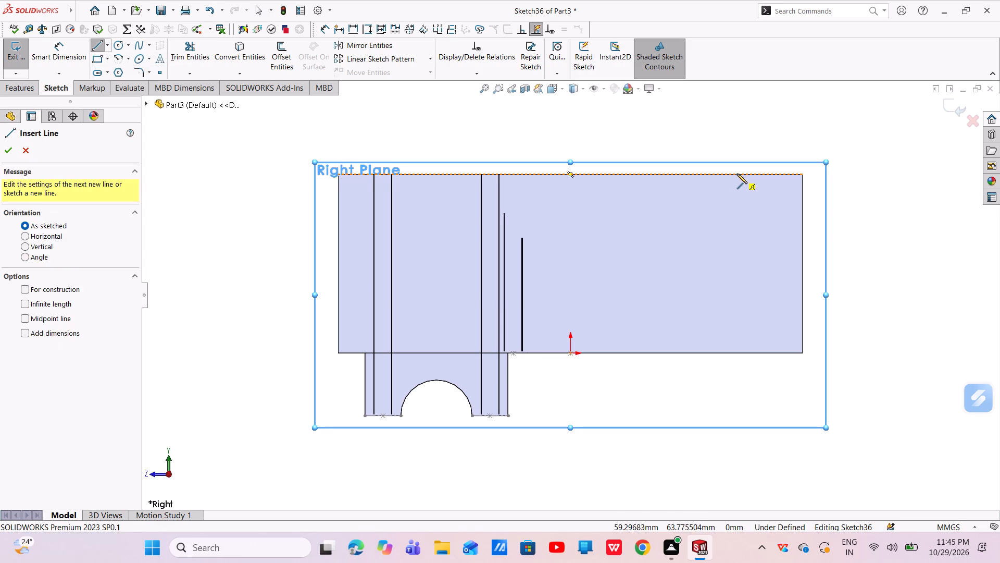
pyautogui.click(737, 174)
pyautogui.click(623, 233)
pyautogui.rightClick(623, 234)
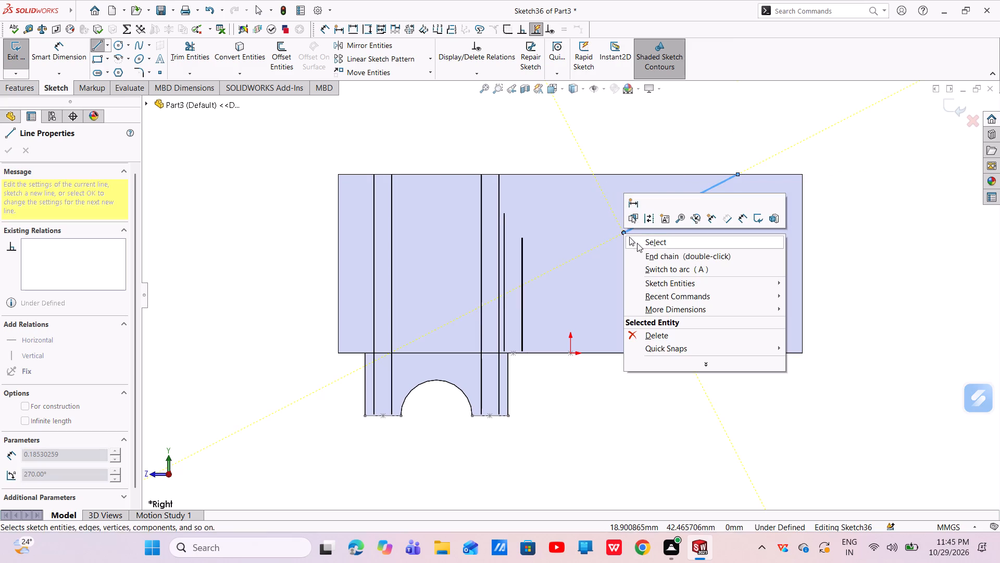
pyautogui.click(639, 243)
# Dimension the angle between the slanted line and the plate's upper edge as 25°.
pyautogui.click(42, 54)
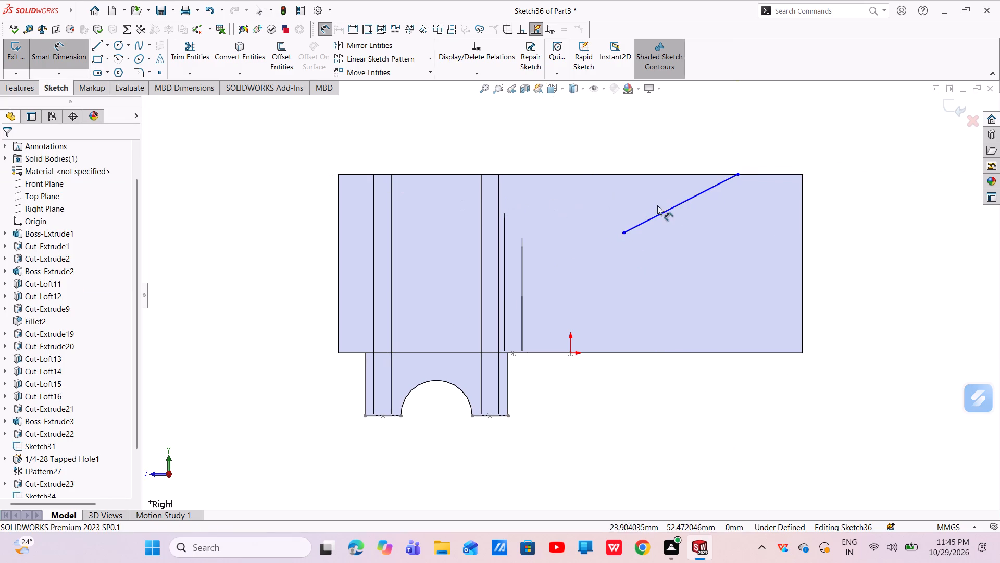
pyautogui.click(672, 206)
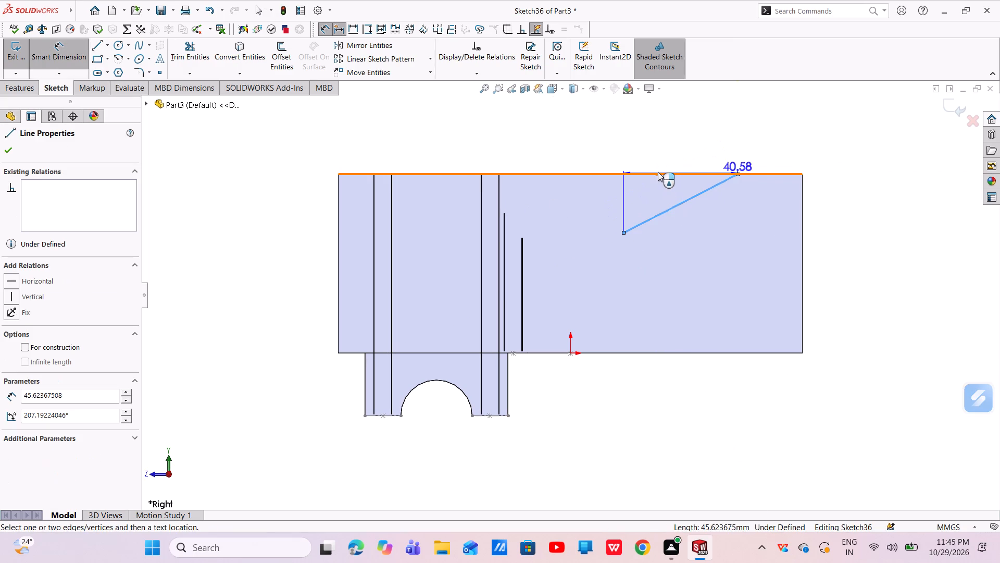
pyautogui.click(658, 174)
pyautogui.click(665, 188)
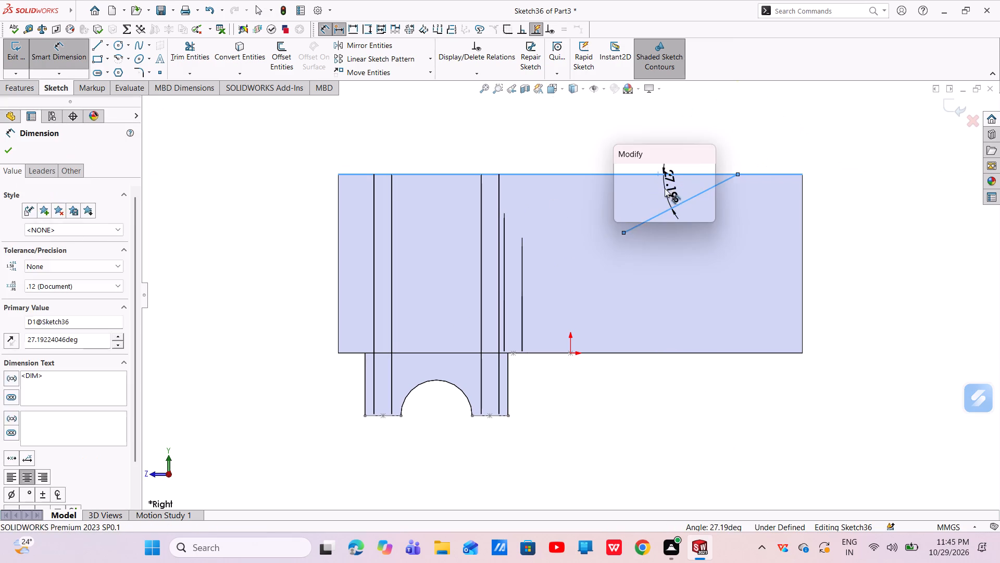
pyautogui.press('BackSpace')
pyautogui.write('25')
pyautogui.press('Return')
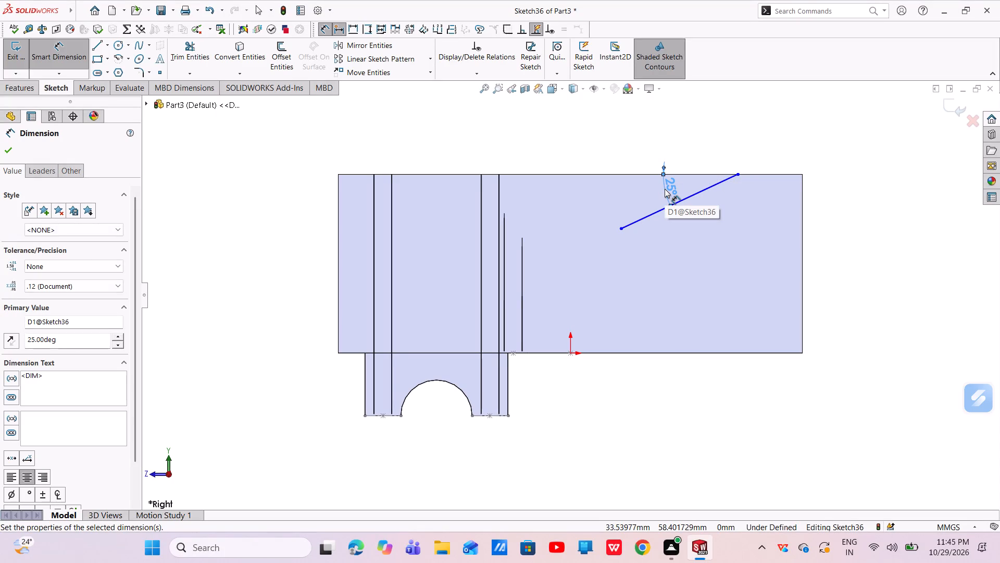
# Place a sketch point on the slanted line near its upper end.
pyautogui.click(162, 74)
pyautogui.scroll(-5, 710, 188)
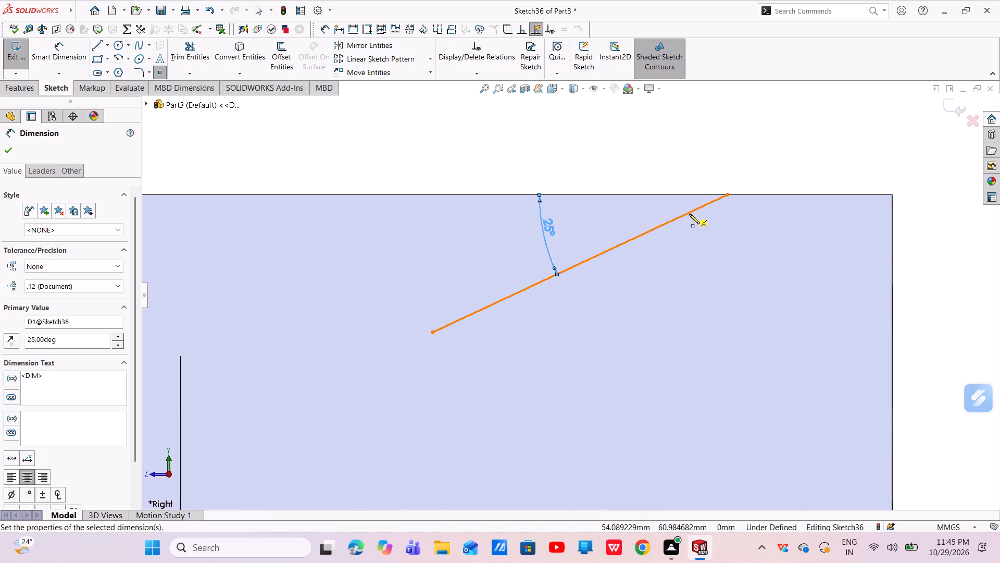
pyautogui.click(687, 213)
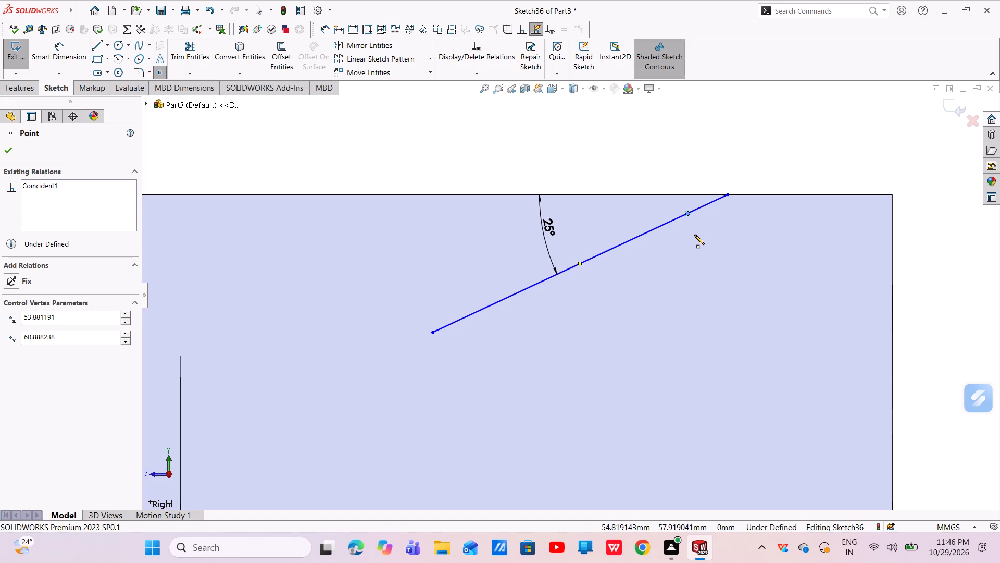
pyautogui.scroll(-4, 743, 203)
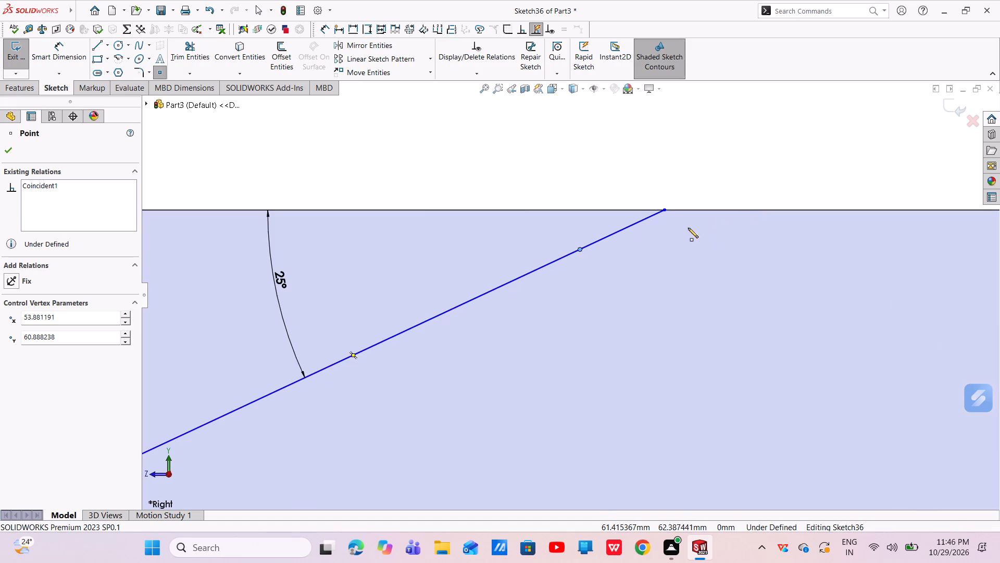
pyautogui.click(15, 148)
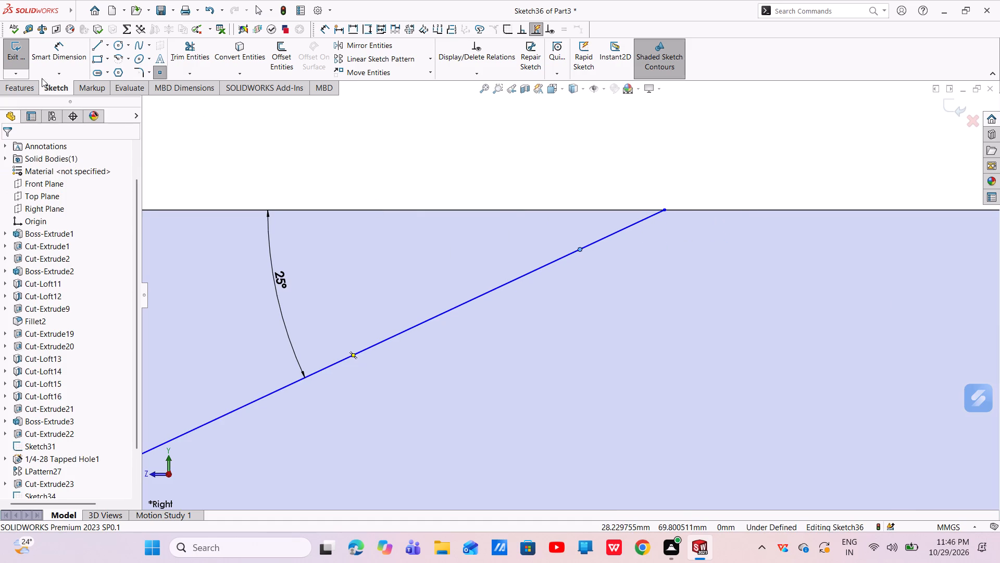
# Dimension the point's vertical distance from the plate's upper edge as 2.85 mm.
pyautogui.click(68, 54)
pyautogui.click(582, 249)
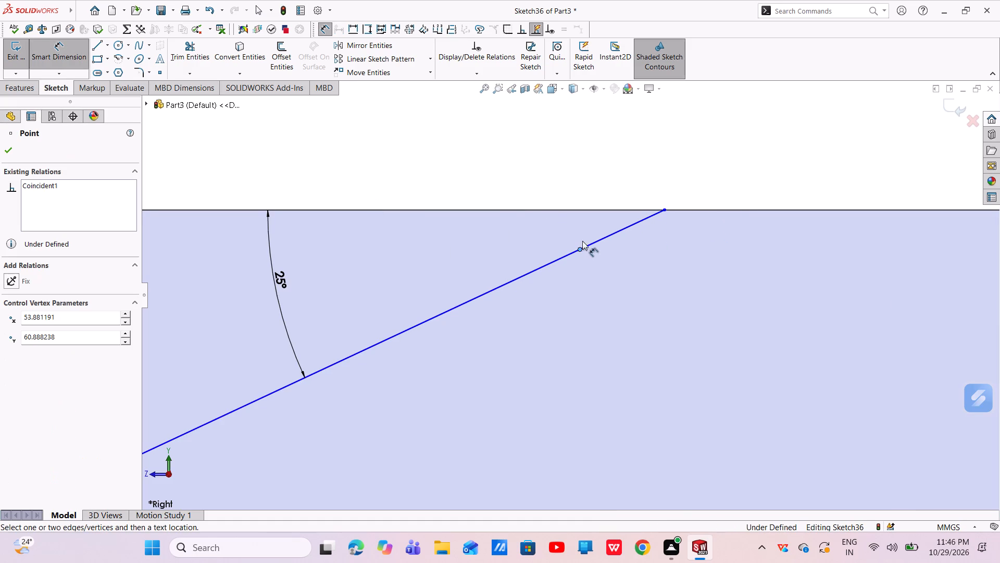
pyautogui.click(583, 208)
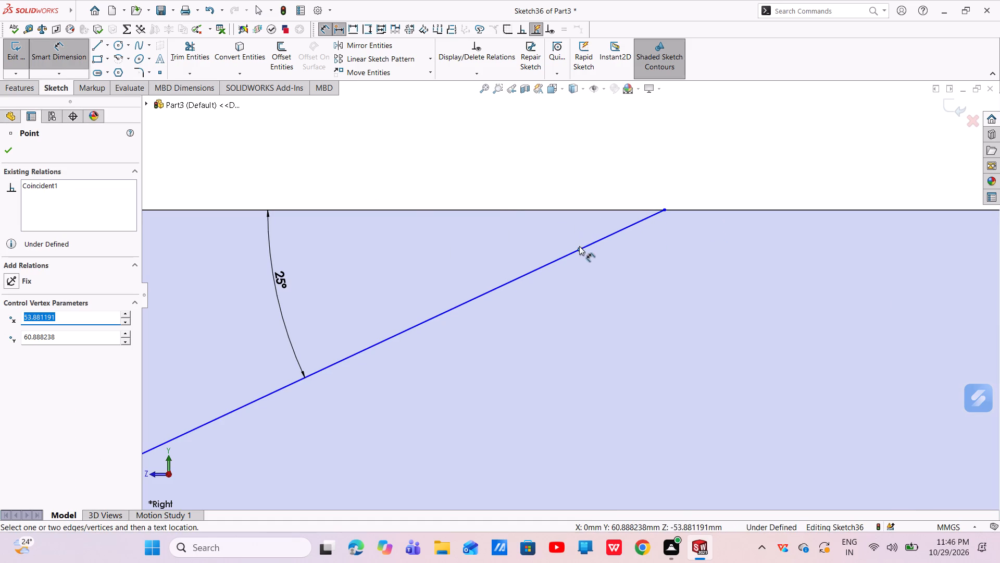
pyautogui.click(579, 249)
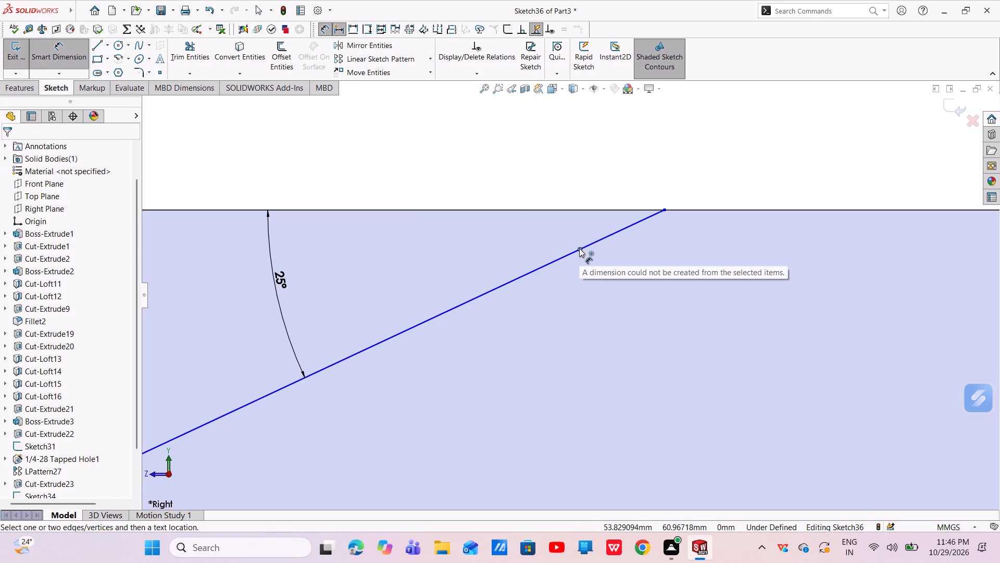
pyautogui.click(581, 209)
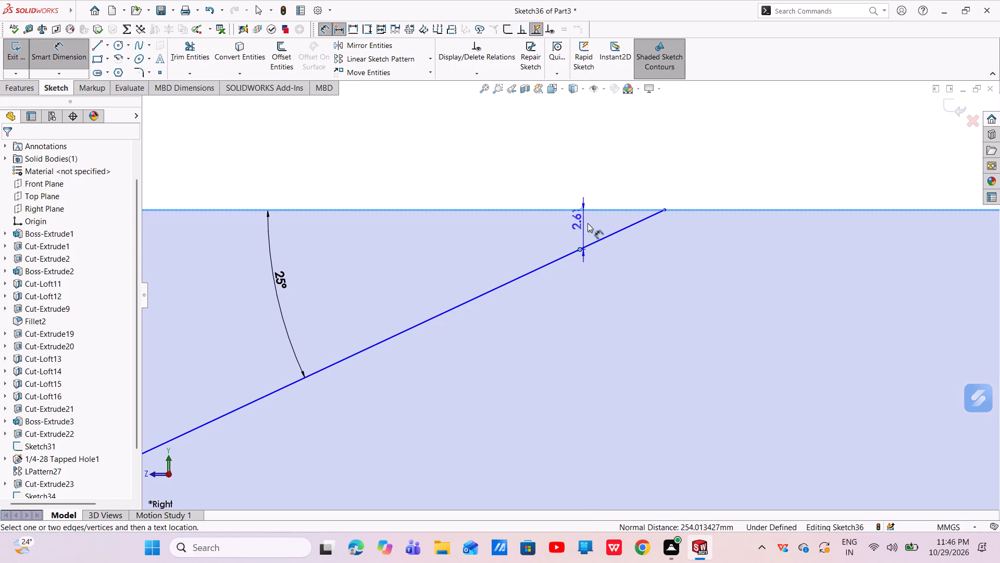
pyautogui.click(753, 243)
pyautogui.press('BackSpace')
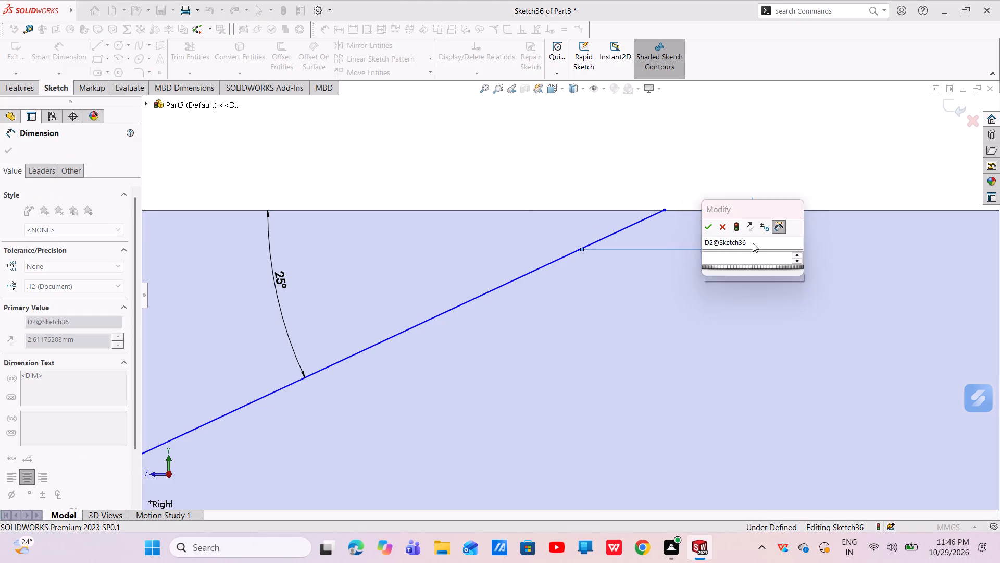
pyautogui.write('2.85')
pyautogui.press('Return')
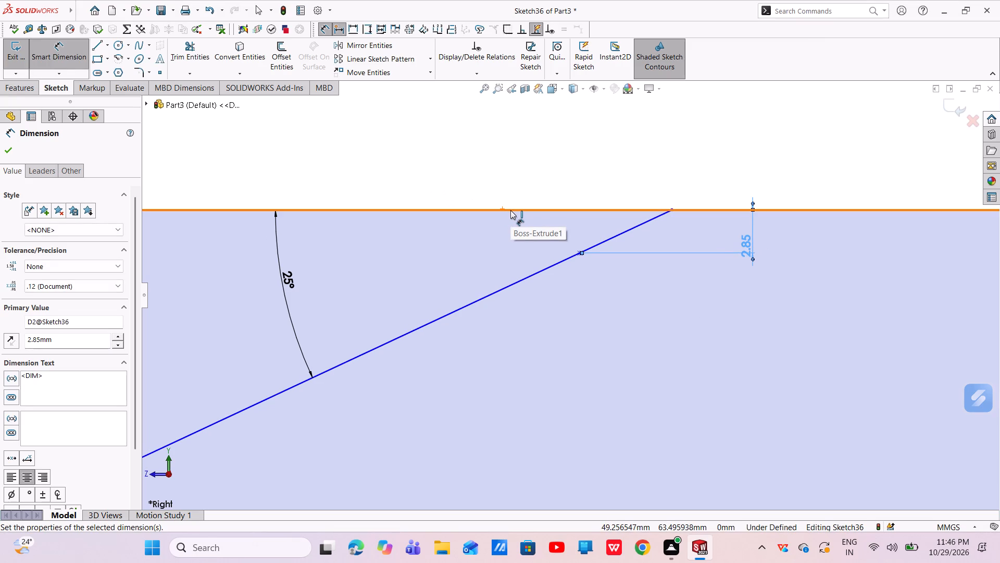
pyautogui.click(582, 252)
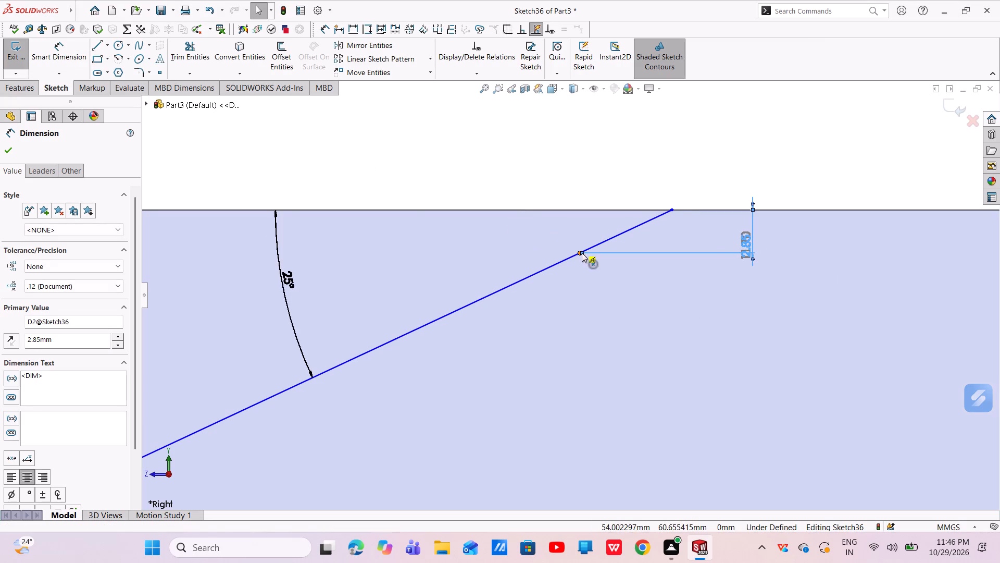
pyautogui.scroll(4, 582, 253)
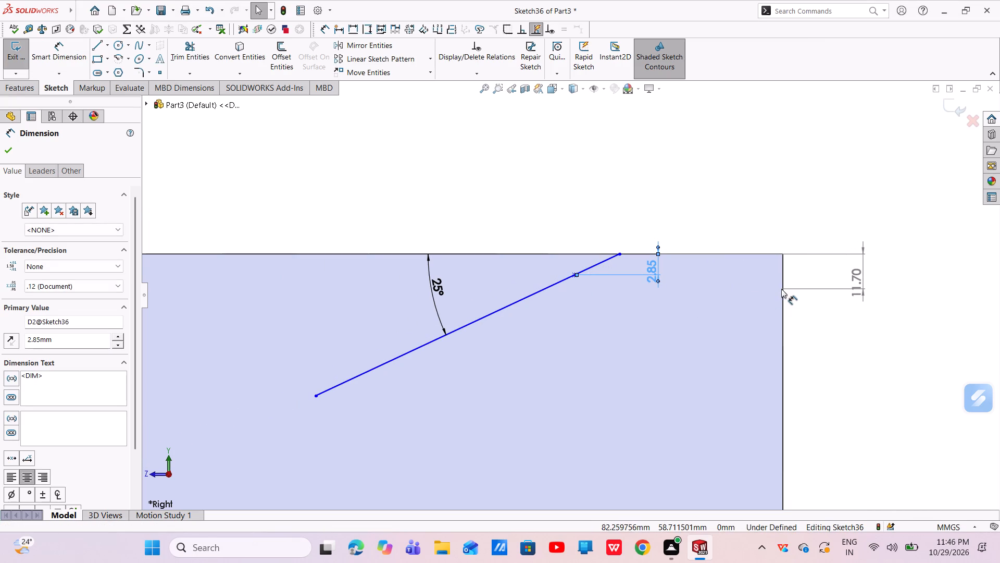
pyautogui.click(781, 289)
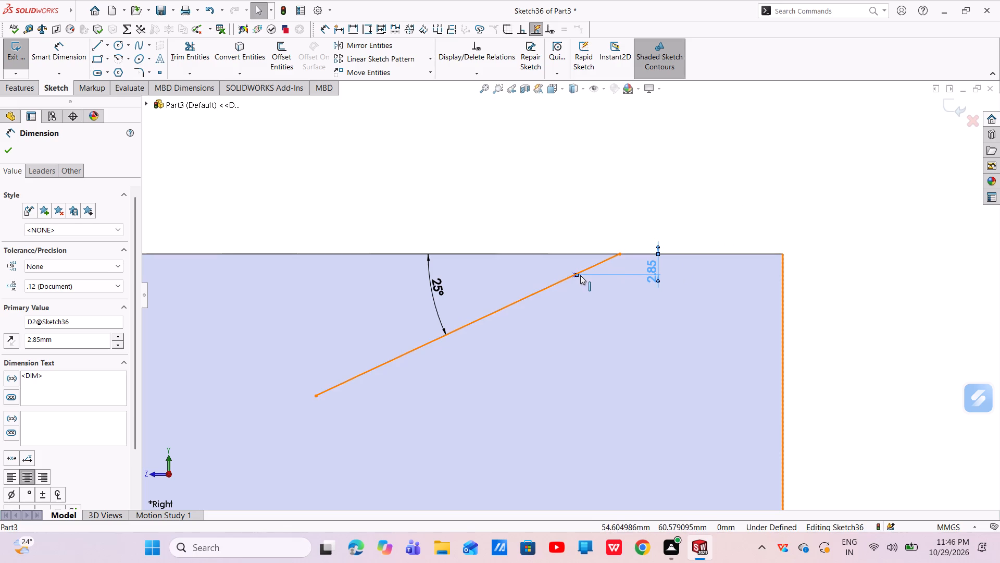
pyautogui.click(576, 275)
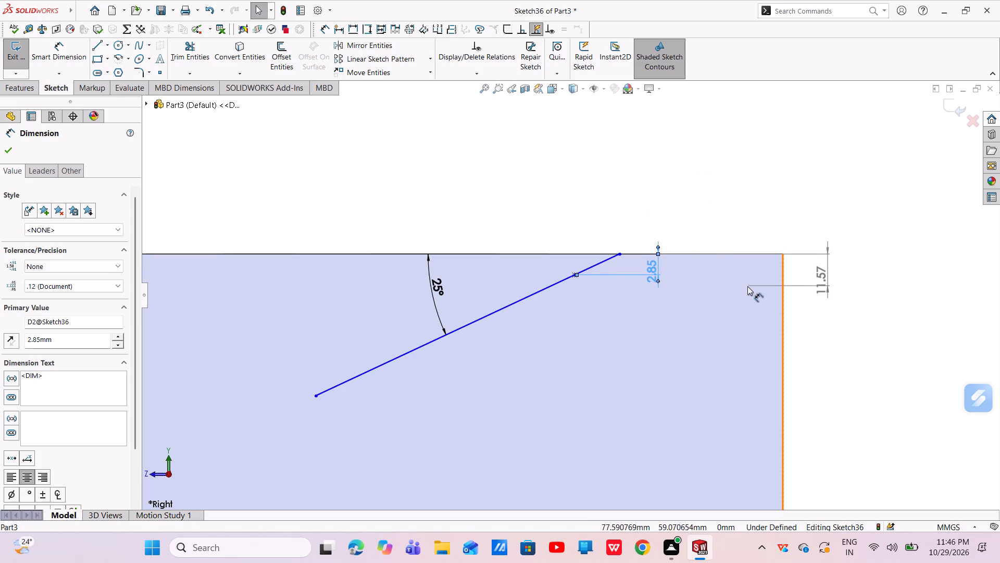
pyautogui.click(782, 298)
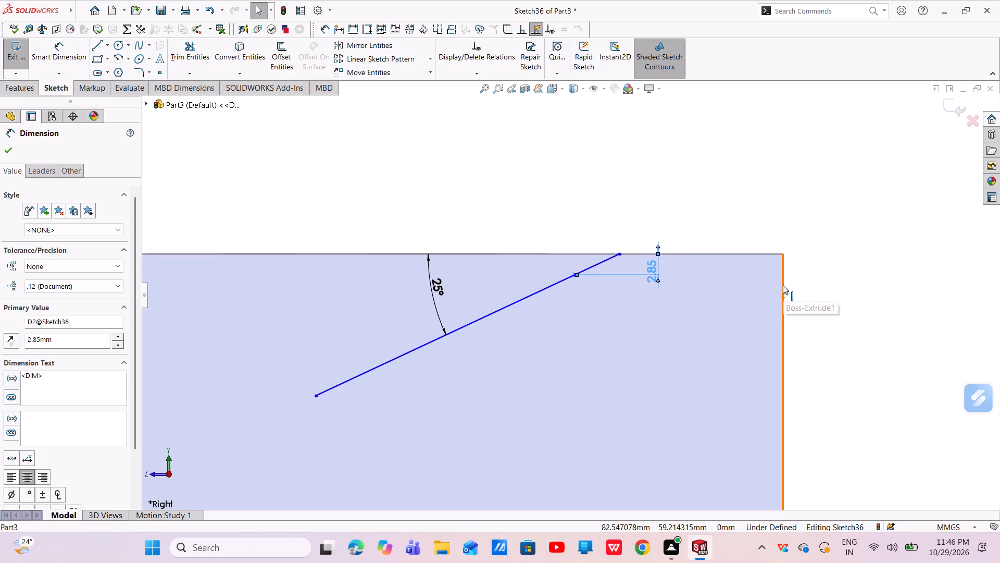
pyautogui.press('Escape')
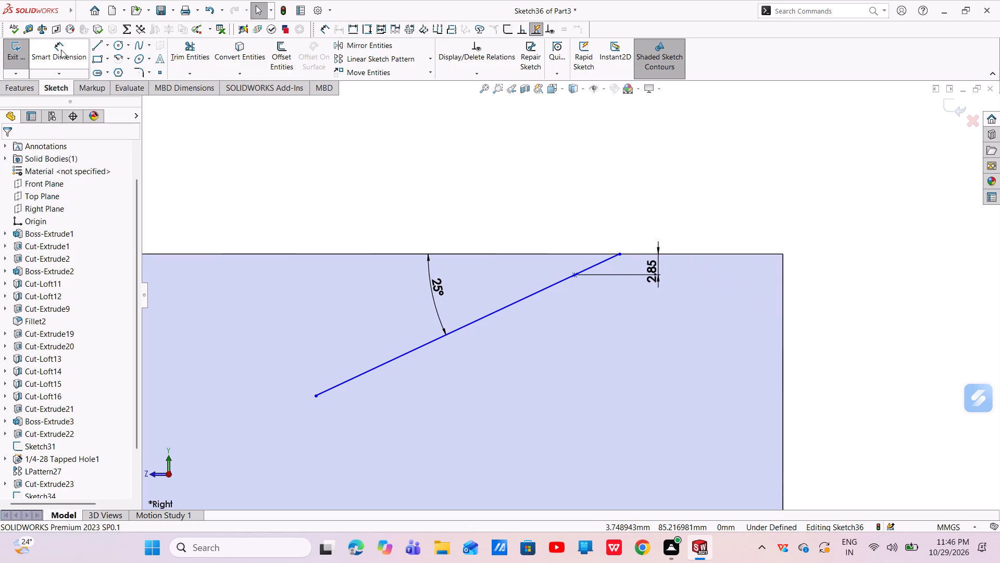
# Dimension the horizontal distance from the plate's nearest vertical edge to the sketch point as 41.16 mm.
pyautogui.click(61, 49)
pyautogui.click(783, 273)
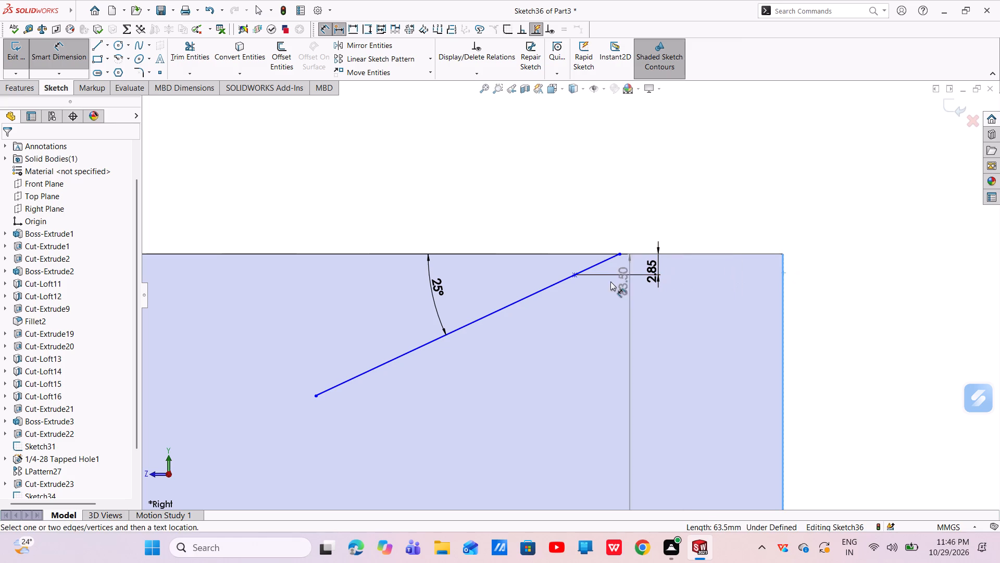
pyautogui.scroll(-5, 578, 272)
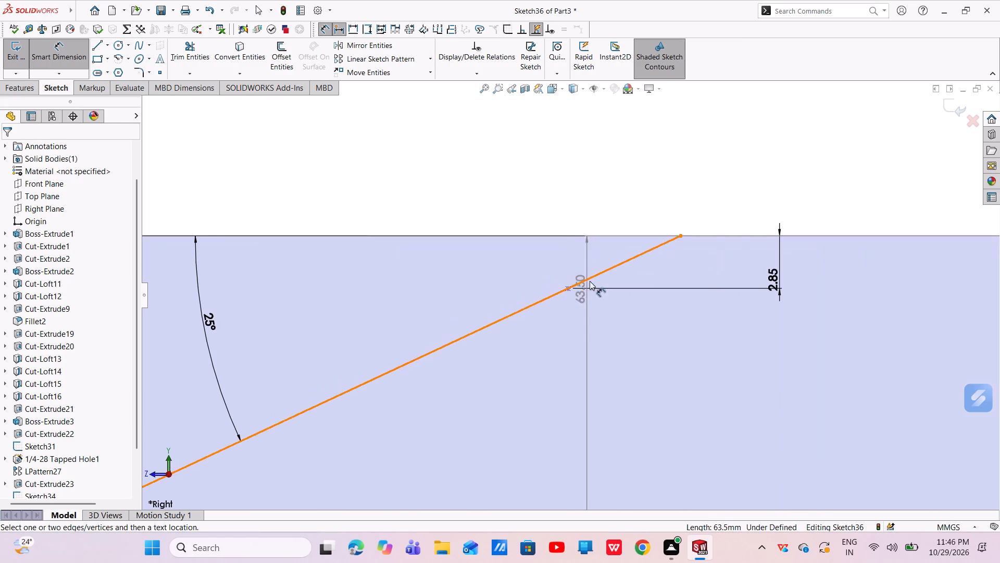
pyautogui.click(569, 287)
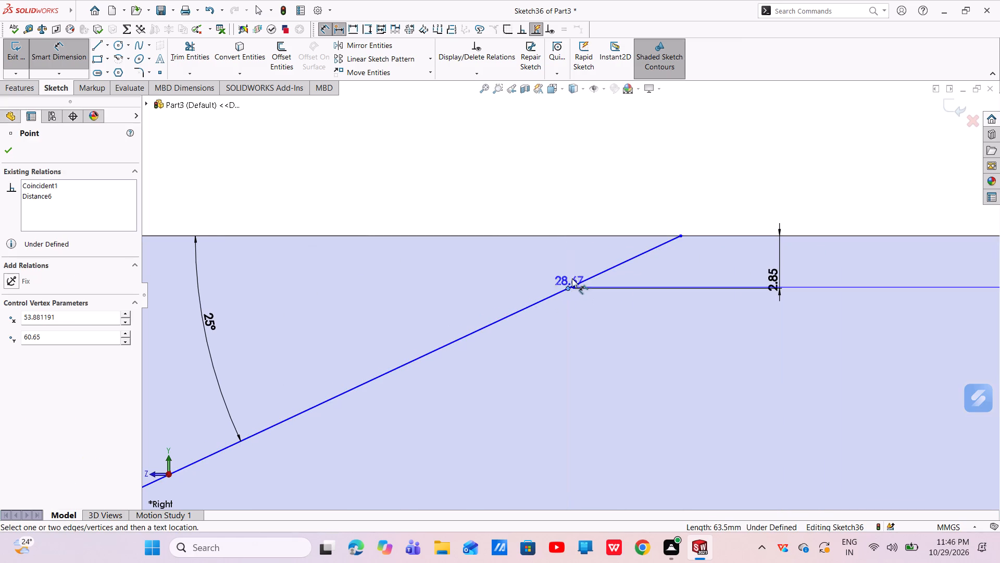
pyautogui.click(656, 169)
pyautogui.press('BackSpace')
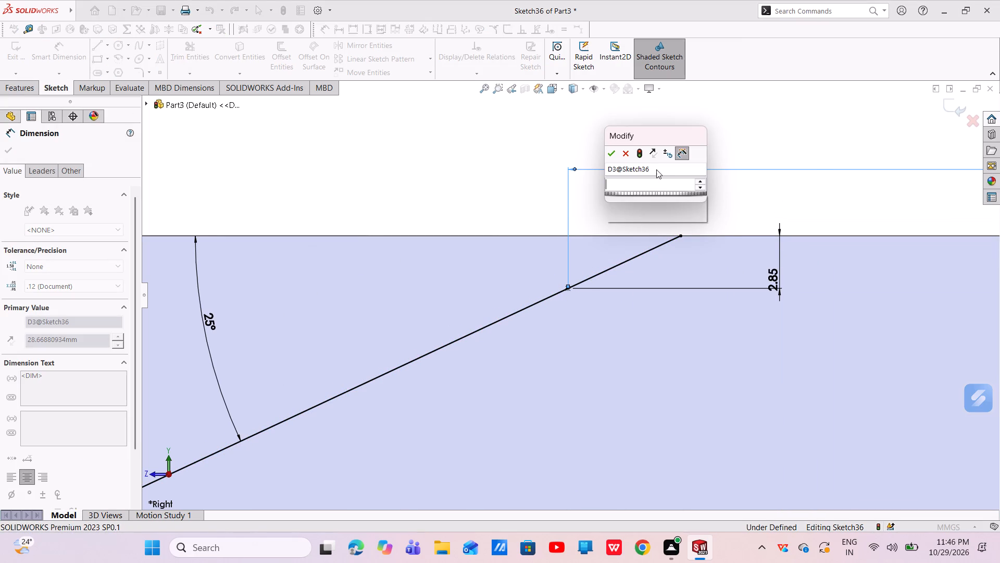
pyautogui.write('41.16')
pyautogui.press('Return')
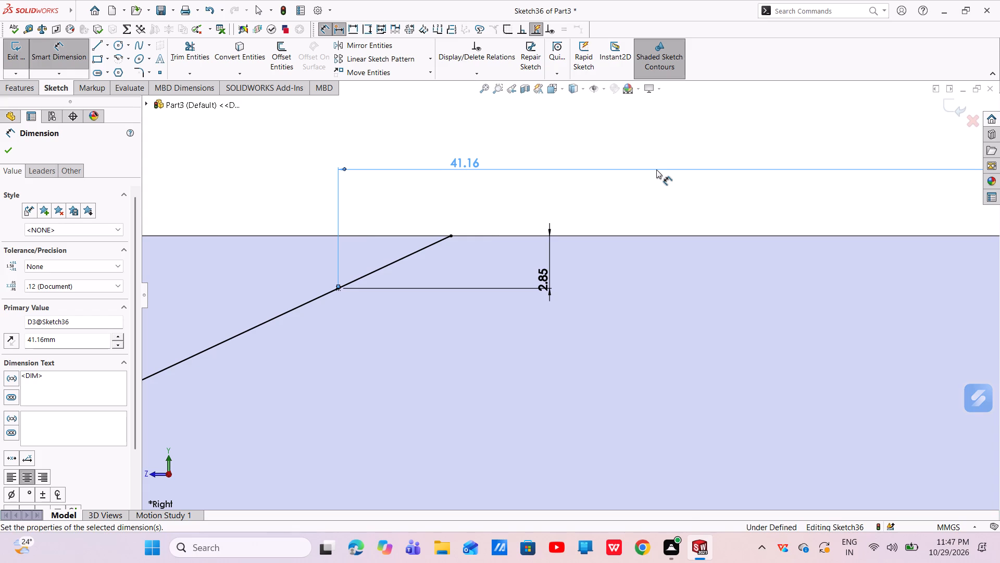
# Set the point's horizontal distance from the plate's vertical edge to 26.39 mm and finish the sketch.
pyautogui.doubleClick(466, 163)
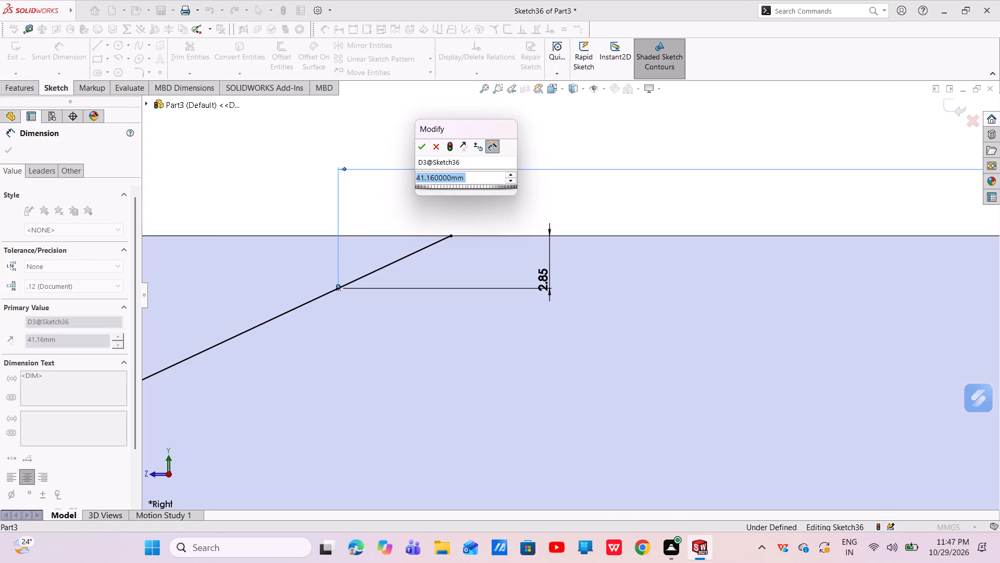
pyautogui.press('BackSpace')
pyautogui.write('26.39')
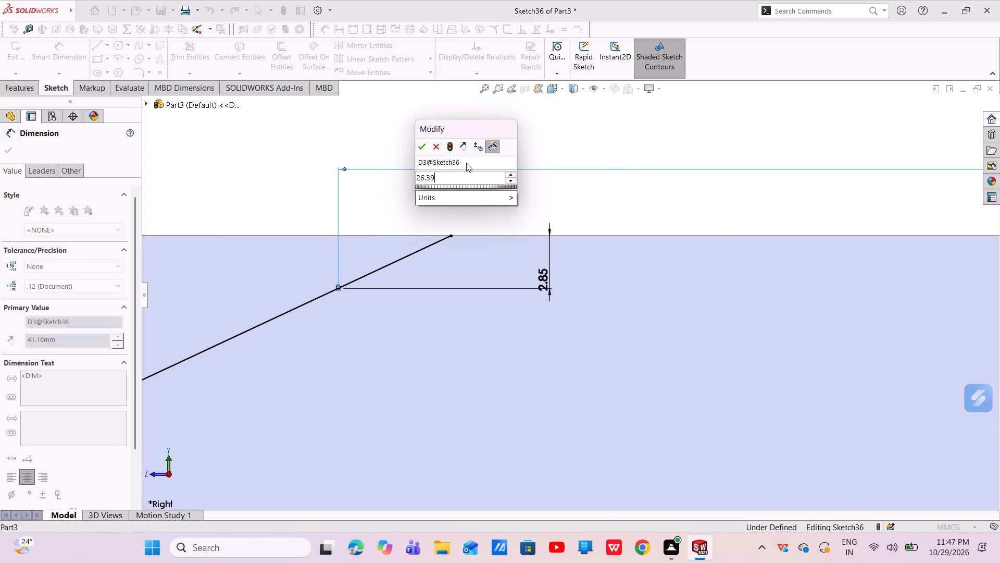
pyautogui.press('Return')
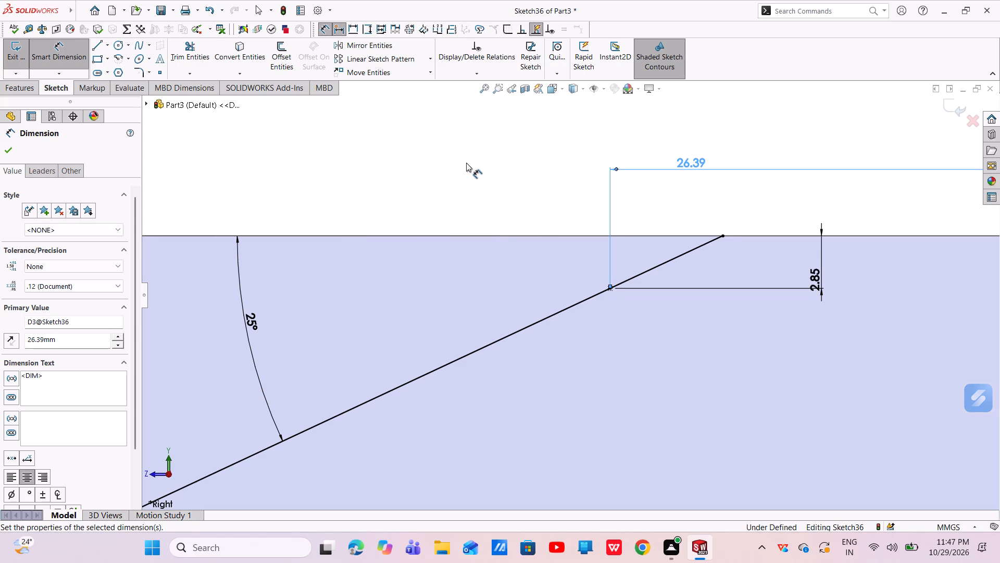
pyautogui.click(958, 116)
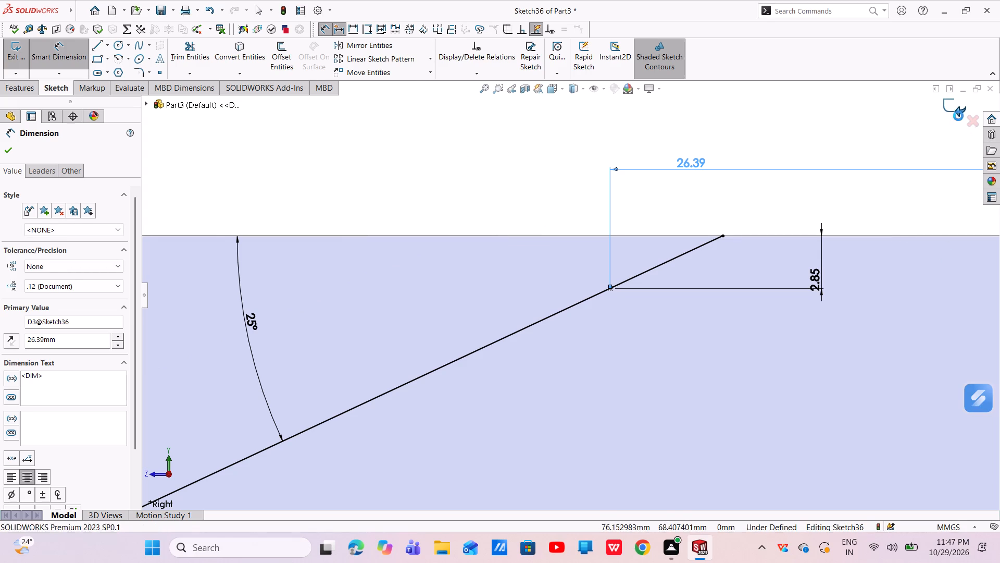
# Create a reference plane perpendicular to the Right Plane and coincident with the slanted 25° sketch line.
pyautogui.click(517, 78)
pyautogui.click(518, 87)
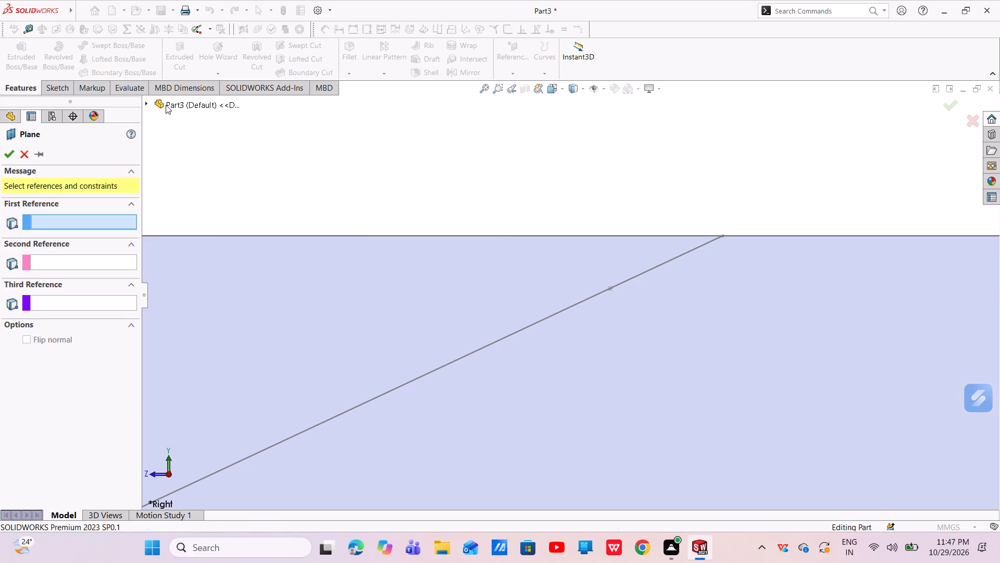
pyautogui.click(166, 105)
pyautogui.click(197, 203)
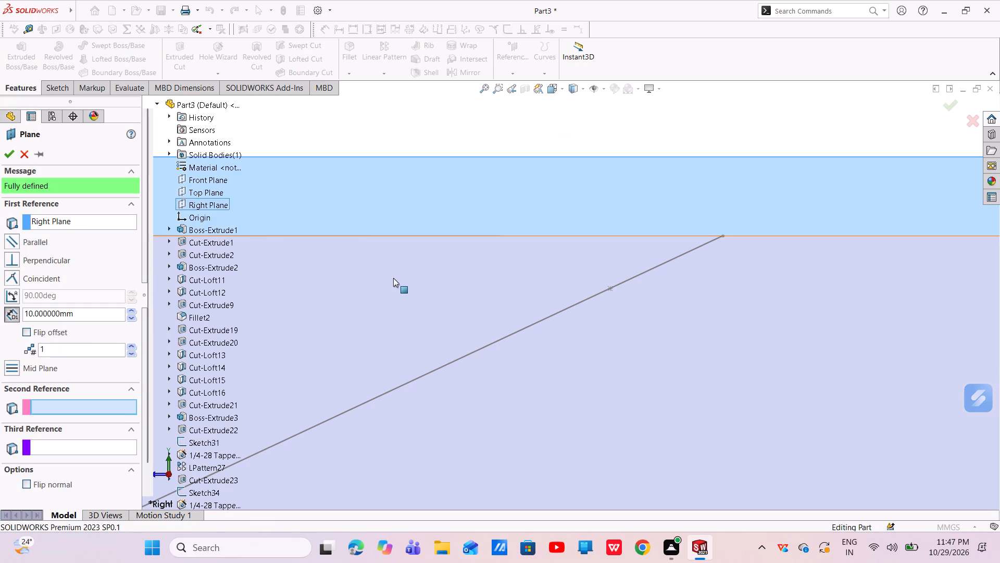
pyautogui.scroll(4, 394, 278)
pyautogui.moveTo(428, 290); pyautogui.dragTo(406, 354, button='middle')
pyautogui.scroll(6, 409, 349)
pyautogui.scroll(3, 431, 312)
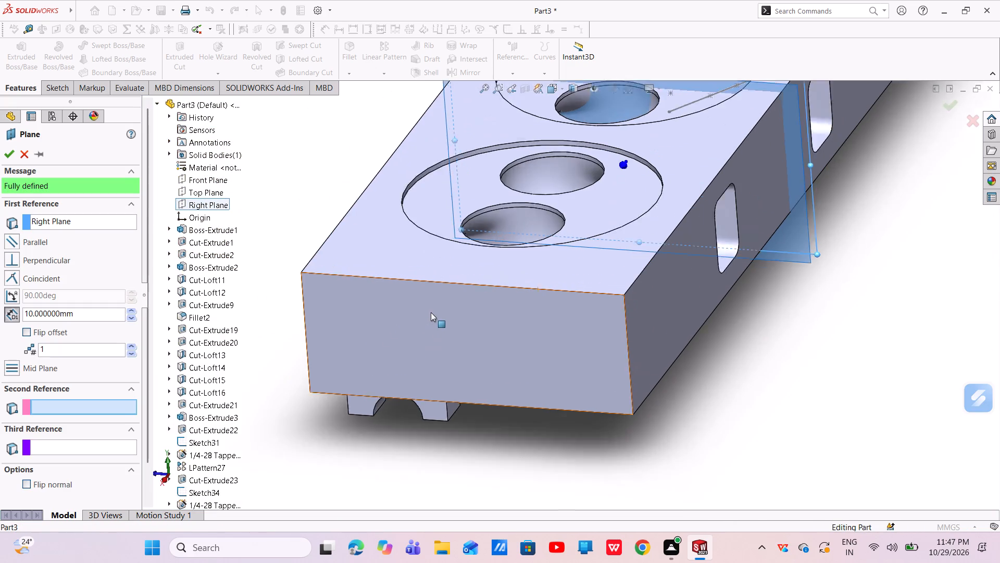
pyautogui.scroll(-5, 680, 123)
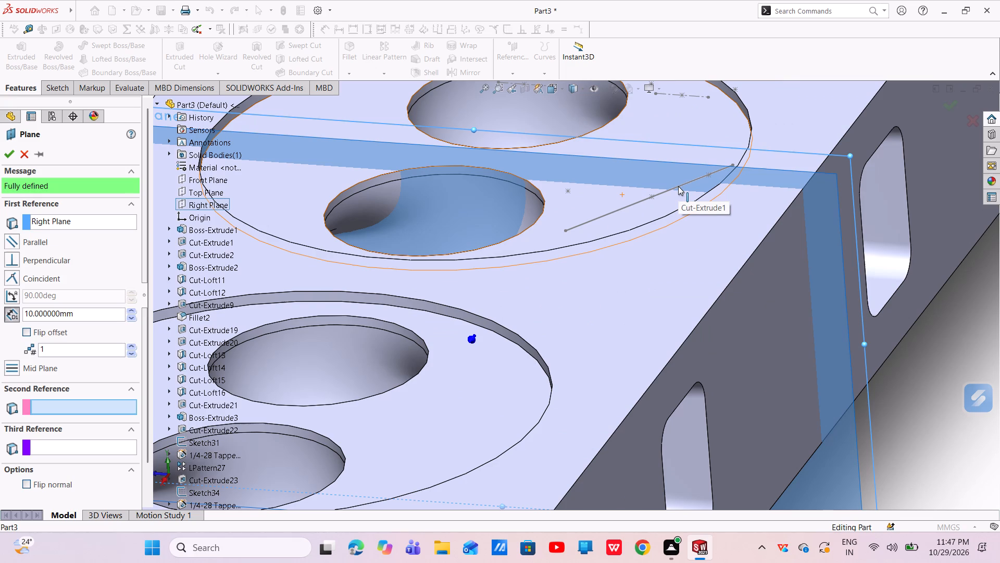
pyautogui.click(678, 186)
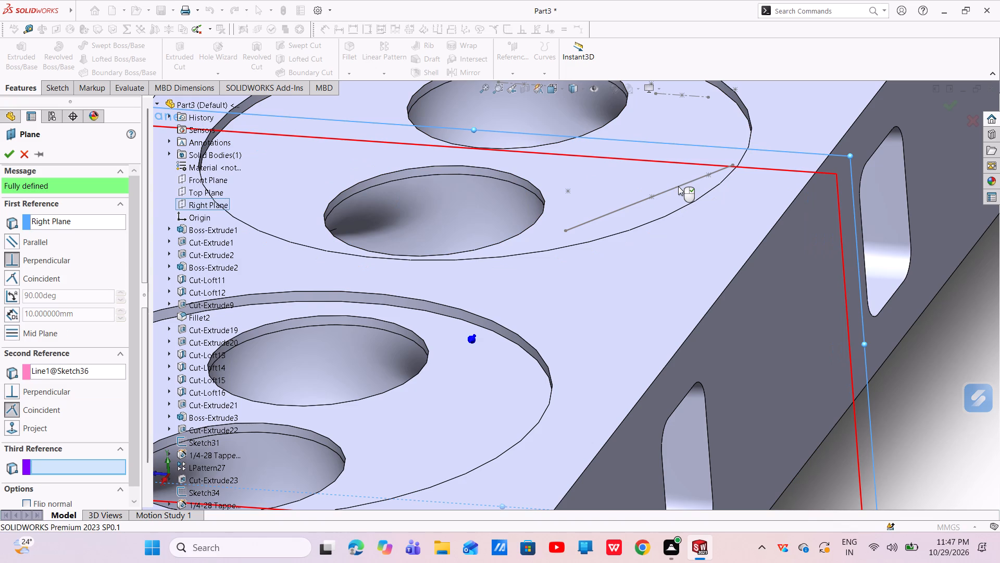
pyautogui.click(7, 157)
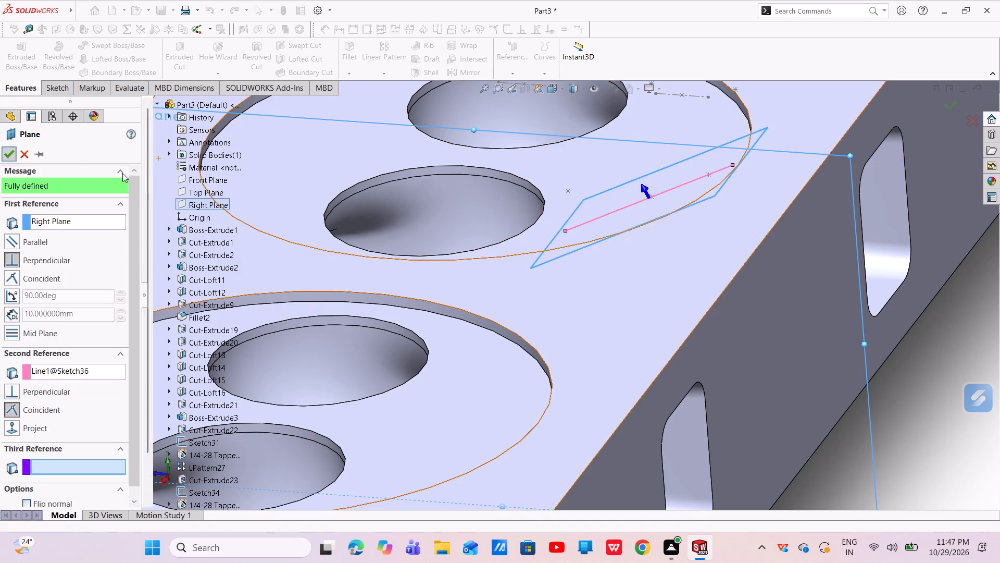
# Start a new sketch on the angled reference plane, Plane1.
pyautogui.scroll(3, 566, 212)
pyautogui.moveTo(633, 223); pyautogui.dragTo(665, 258, button='middle')
pyautogui.scroll(-3, 666, 244)
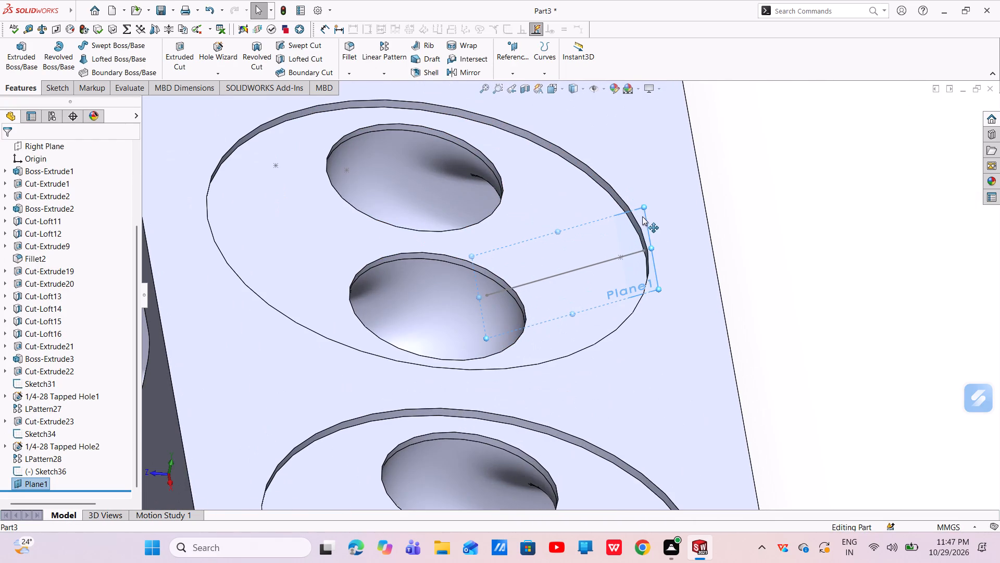
pyautogui.click(645, 223)
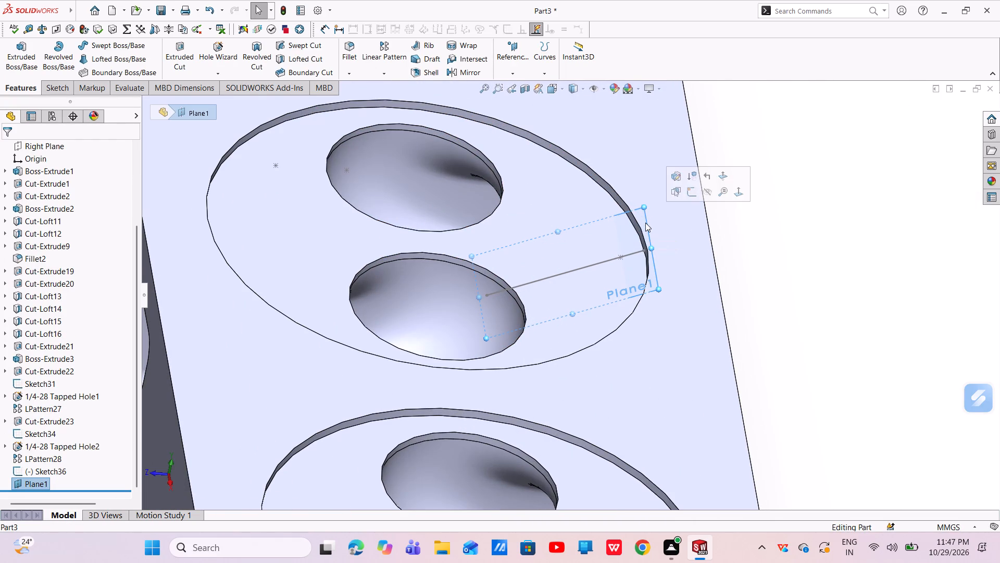
pyautogui.click(690, 192)
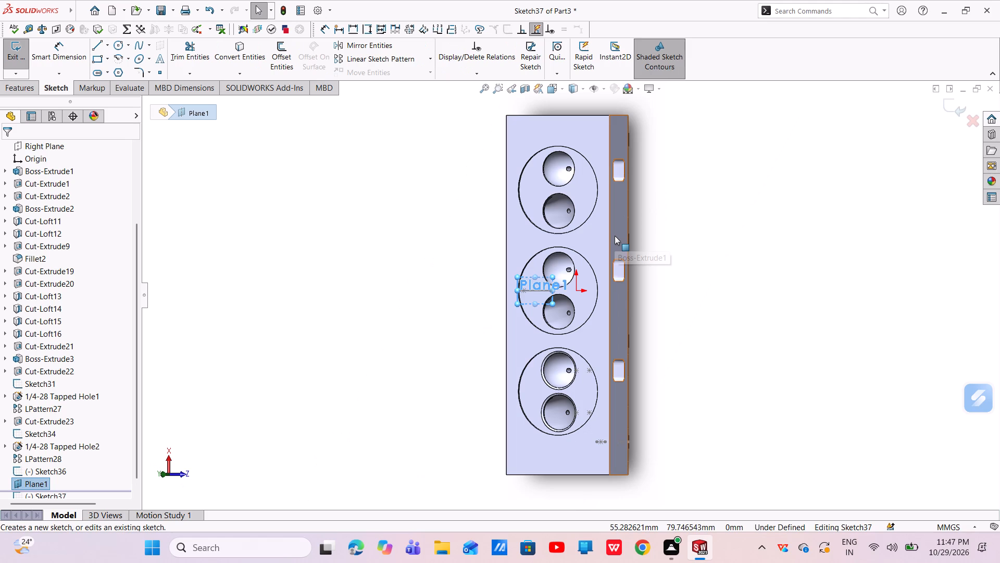
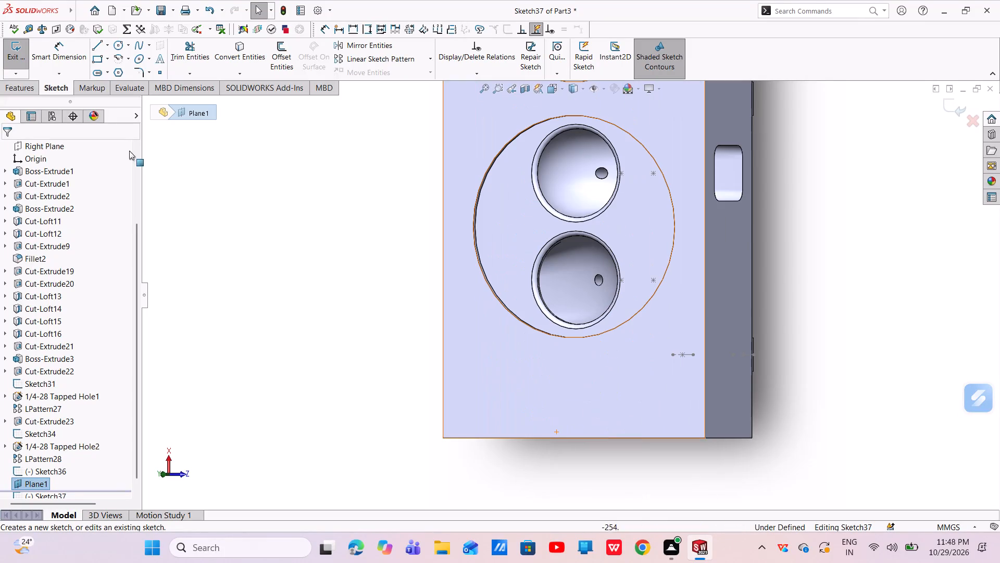
# Sketch a circle of about 17.75 mm radius inside the large circular outline, beside the two round pockets.
pyautogui.click(120, 46)
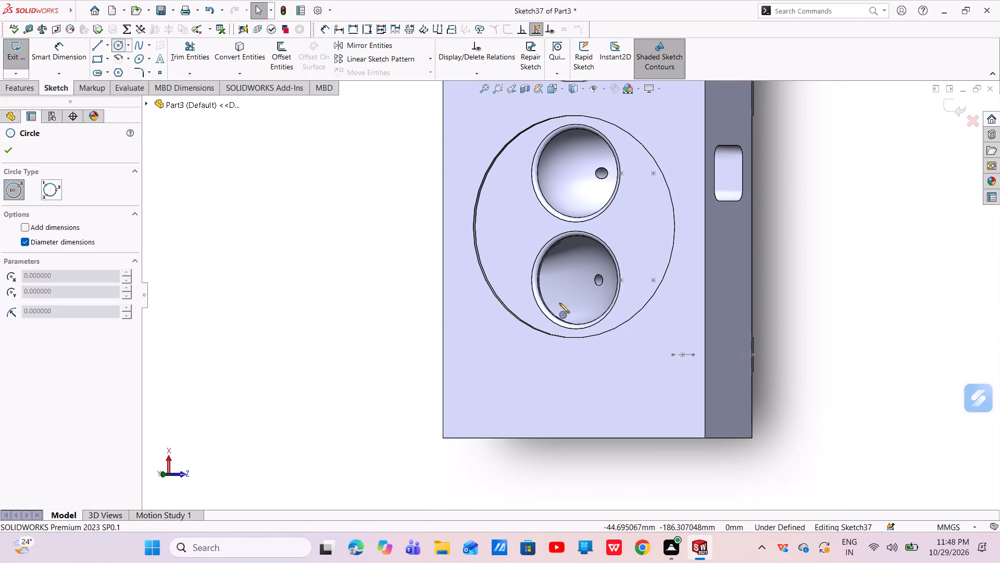
pyautogui.click(507, 221)
pyautogui.click(527, 244)
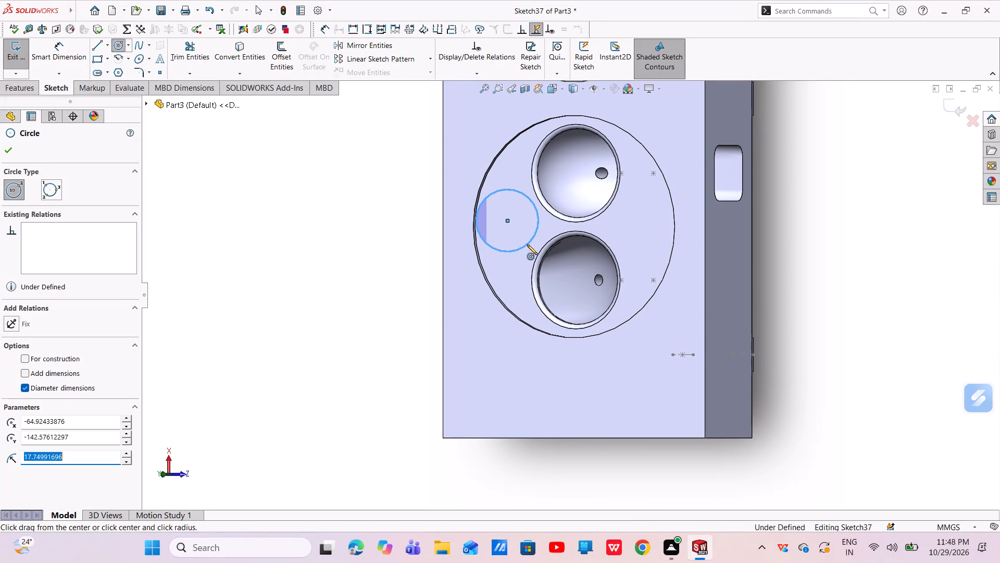
pyautogui.rightClick(527, 244)
pyautogui.click(548, 256)
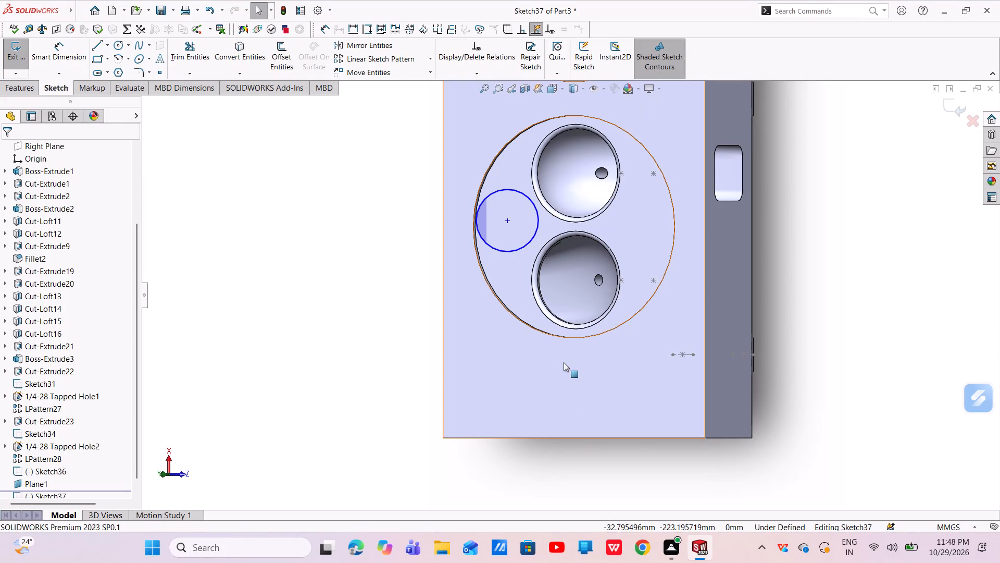
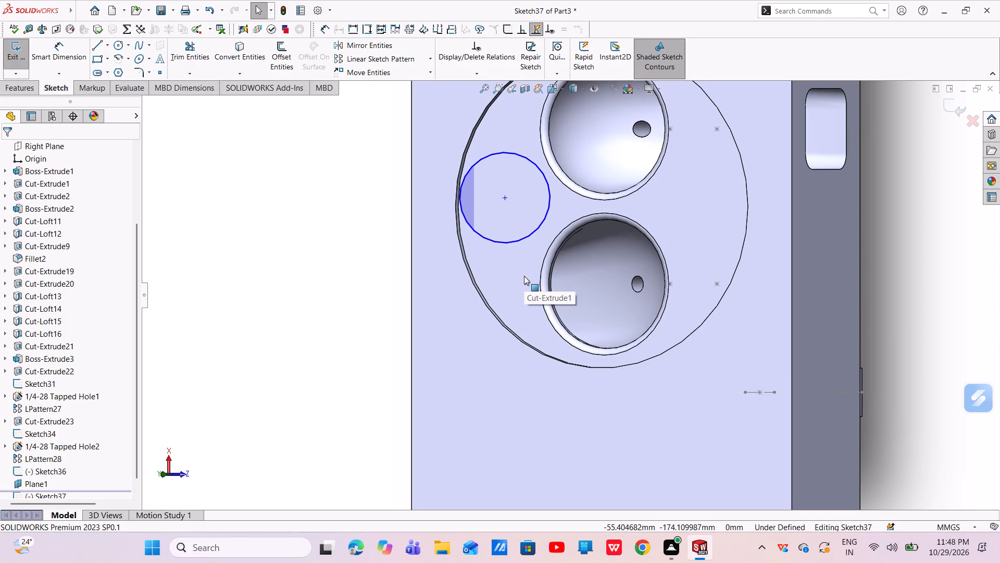
# Dimension the diameter of the new circle beside the two round pockets as 6.35 mm.
pyautogui.click(54, 54)
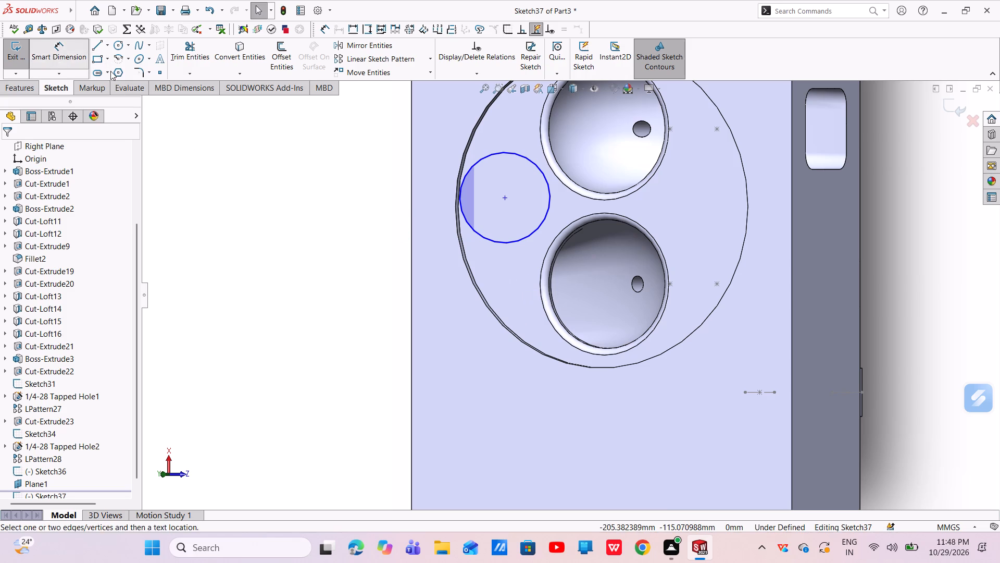
pyautogui.click(499, 240)
pyautogui.click(219, 258)
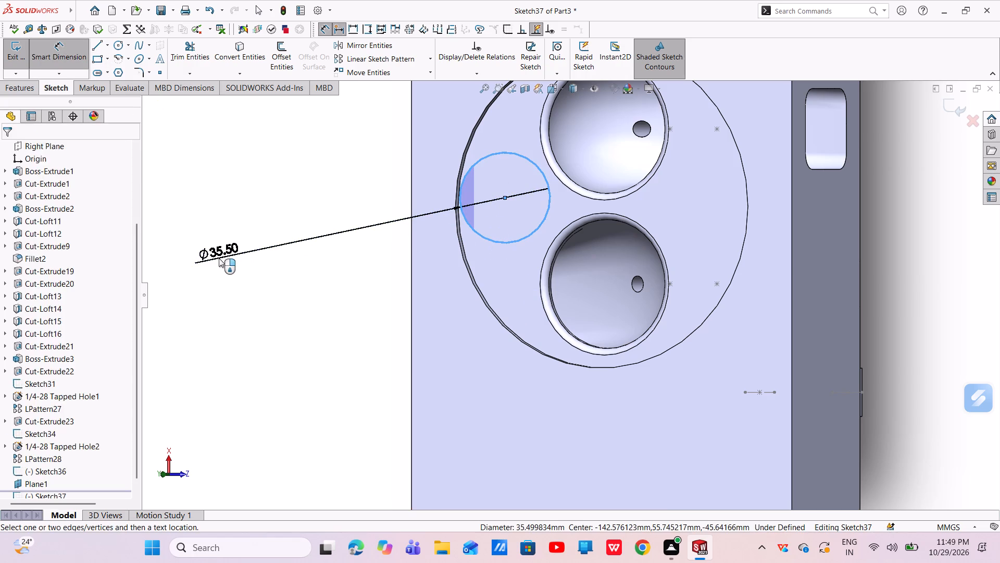
pyautogui.press('BackSpace')
pyautogui.press('6')
pyautogui.write('.35')
pyautogui.press('Return')
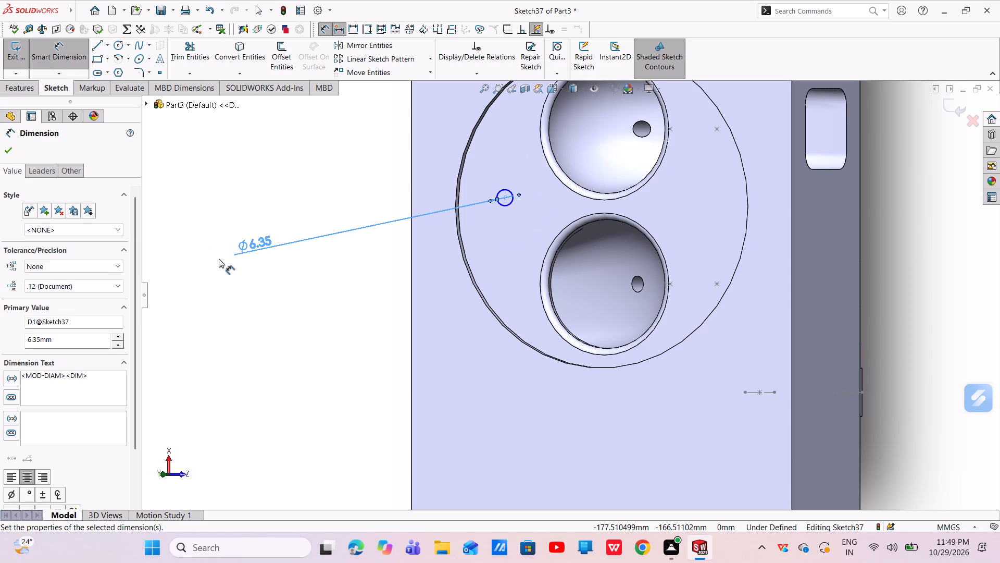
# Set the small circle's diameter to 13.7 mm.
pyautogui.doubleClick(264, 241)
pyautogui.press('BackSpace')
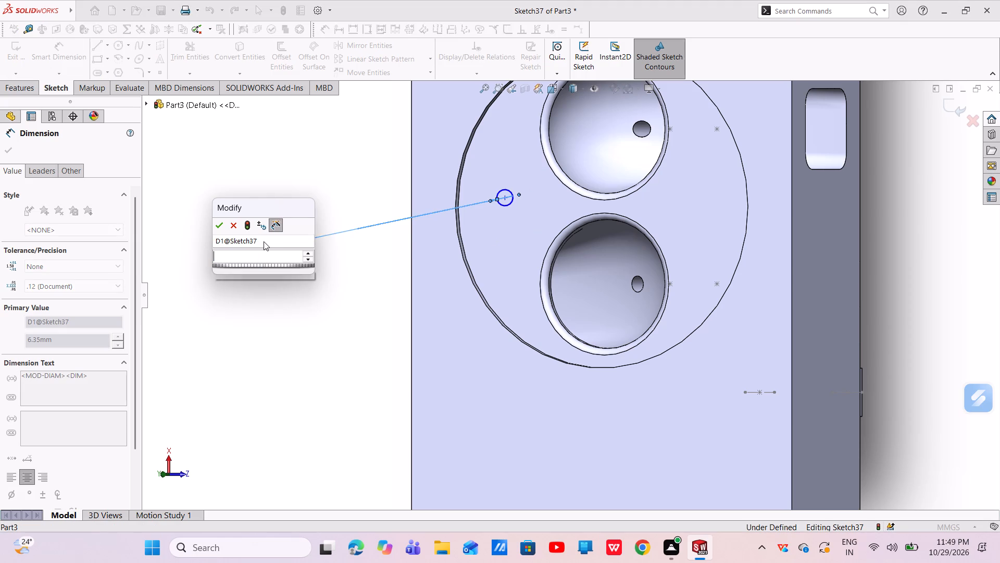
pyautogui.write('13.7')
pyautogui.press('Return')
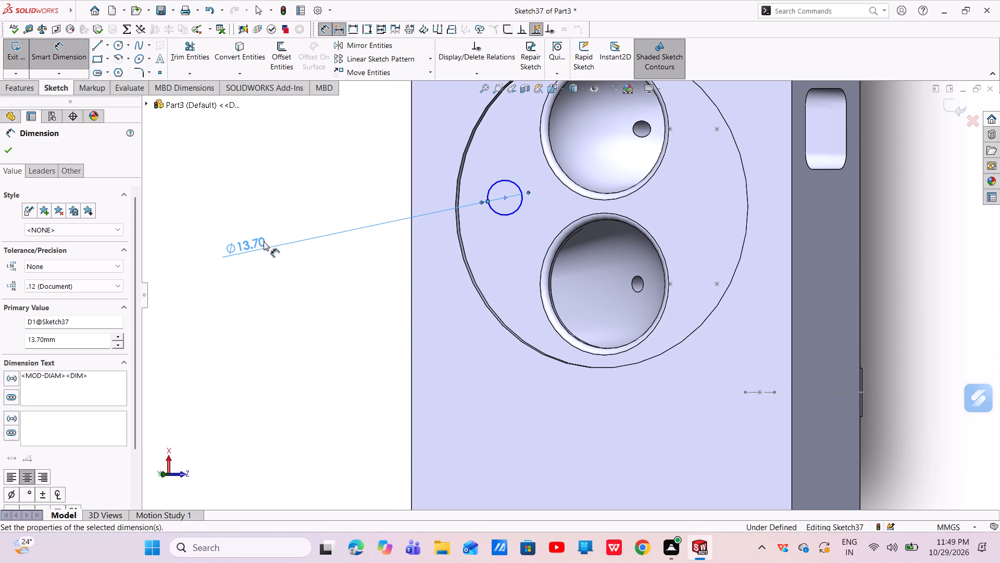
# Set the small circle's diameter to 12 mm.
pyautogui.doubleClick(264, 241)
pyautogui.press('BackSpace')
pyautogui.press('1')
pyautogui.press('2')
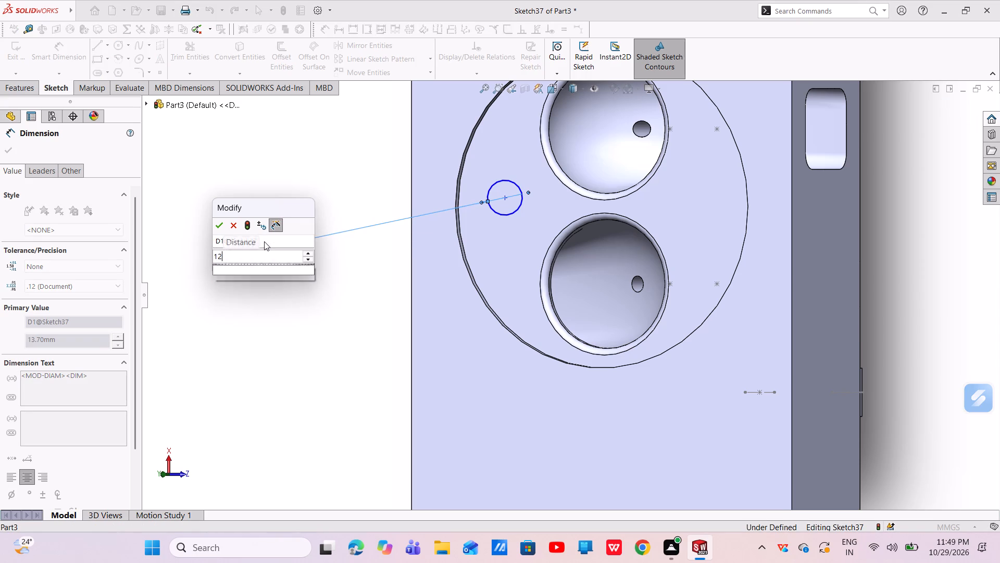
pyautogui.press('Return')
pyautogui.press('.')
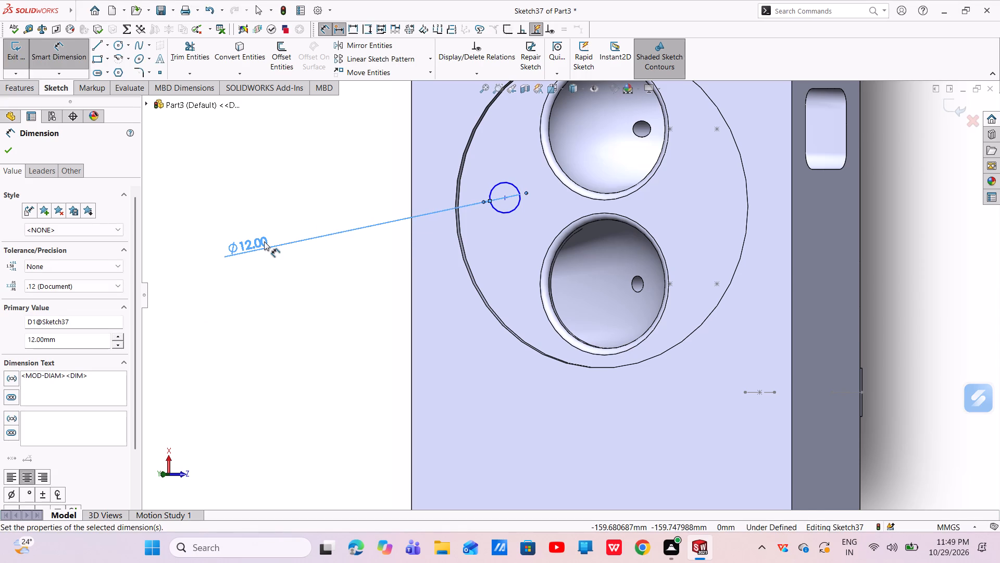
# Set the small circle's diameter to 12.7 mm.
pyautogui.doubleClick(264, 241)
pyautogui.press('BackSpace')
pyautogui.write('12.7')
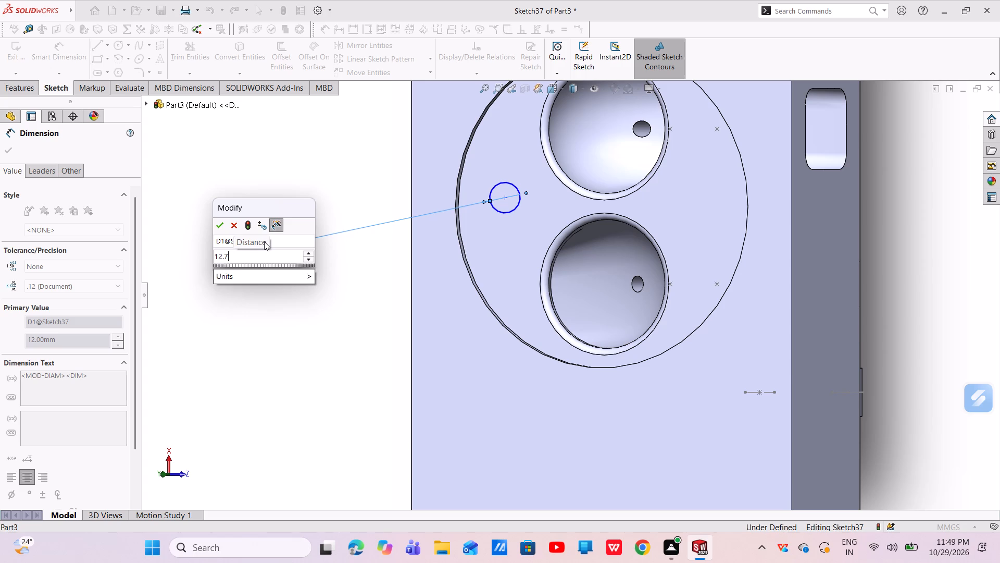
pyautogui.press('Return')
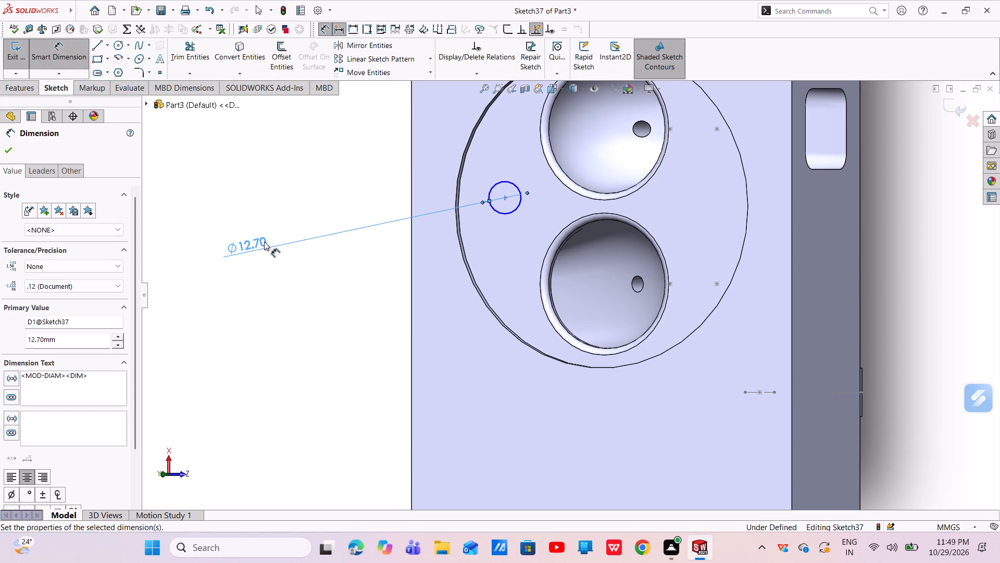
pyautogui.click(16, 150)
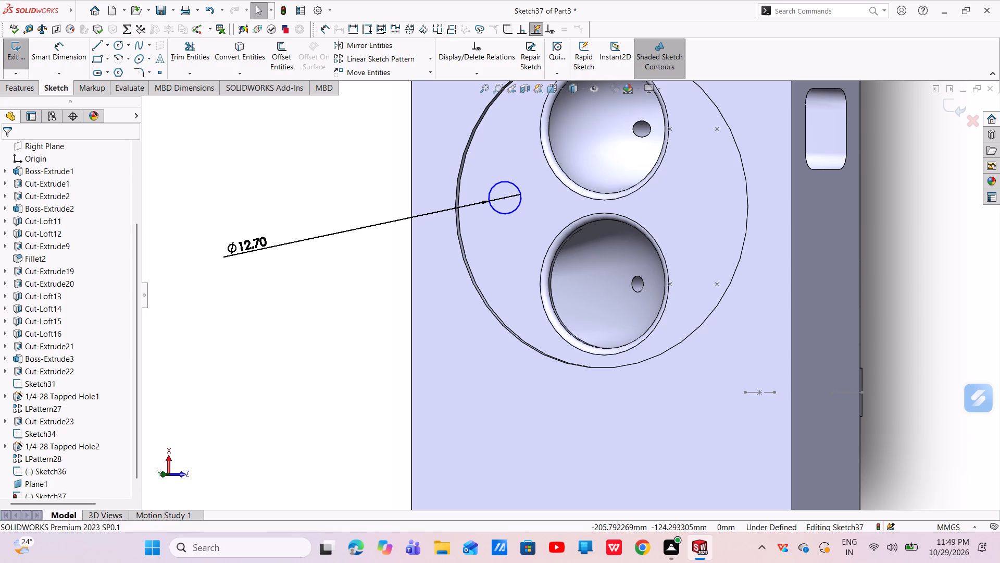
# Dimension the circle's centre 41 mm from the long edge of the plate's face nearest to it.
pyautogui.click(67, 66)
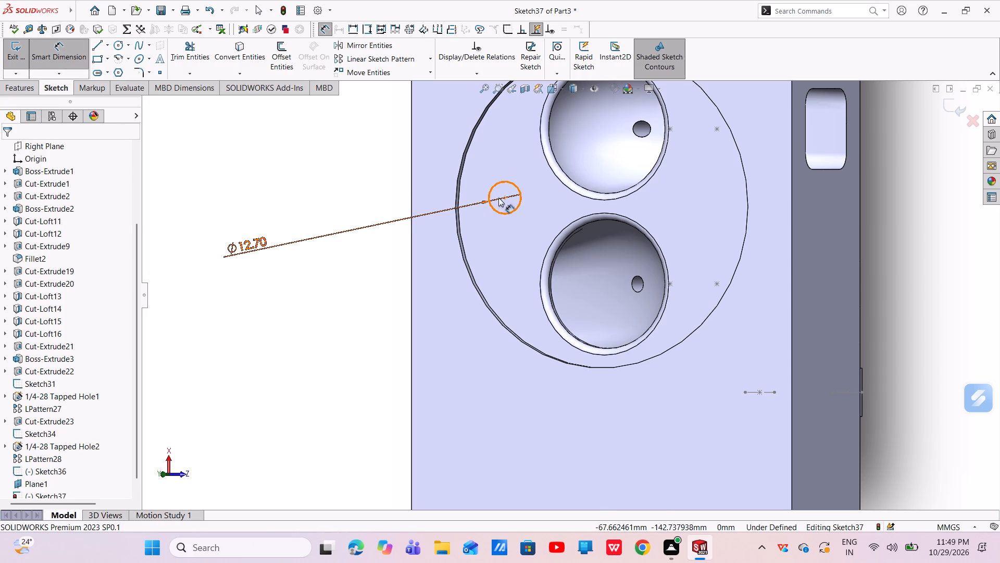
pyautogui.click(505, 200)
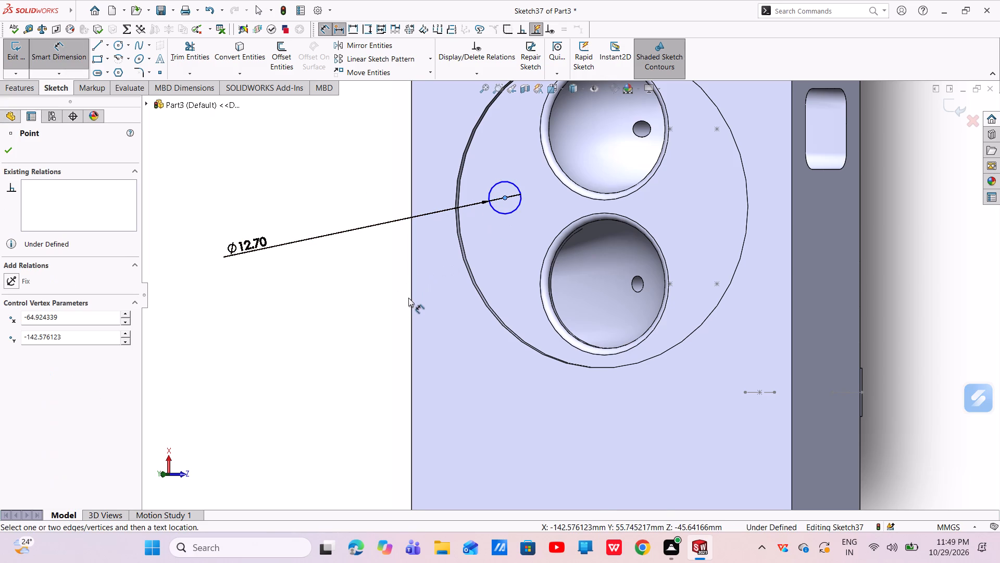
pyautogui.click(410, 299)
pyautogui.click(445, 299)
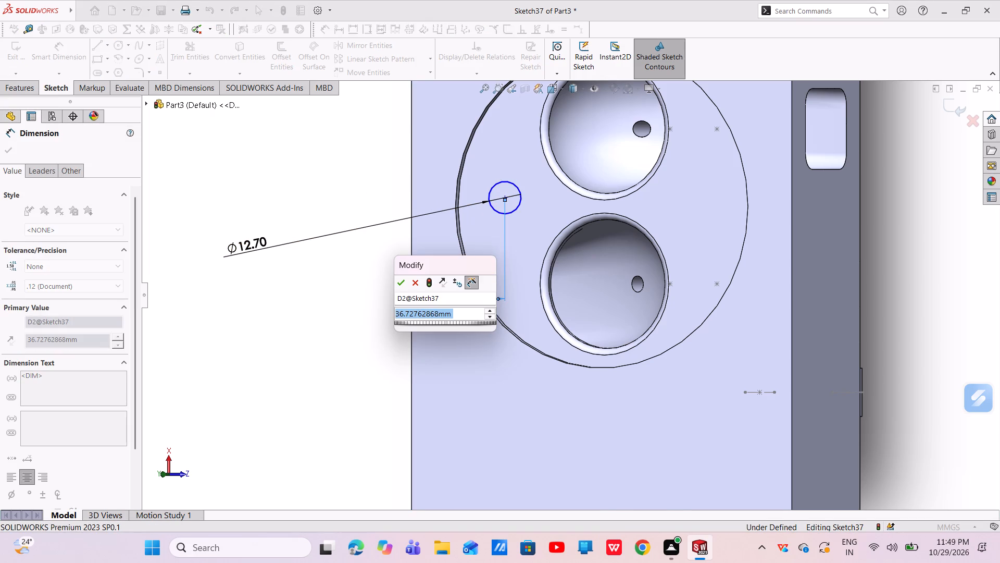
pyautogui.press('BackSpace')
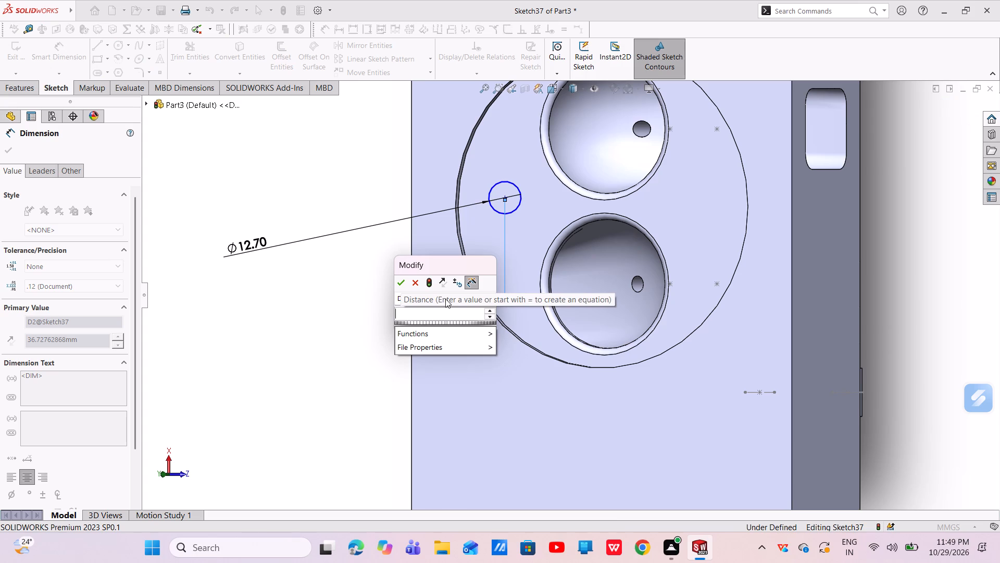
pyautogui.write('41')
pyautogui.press('Return')
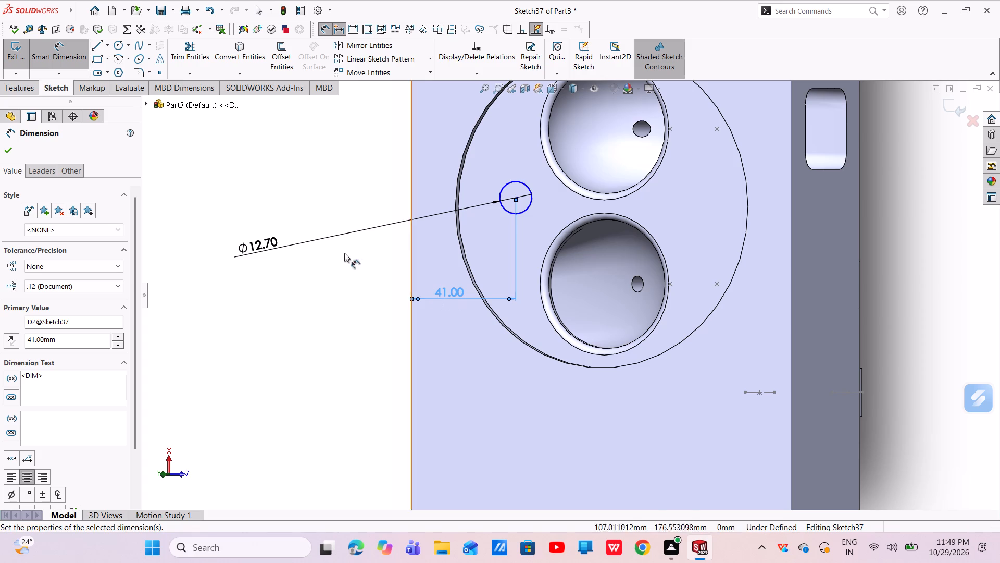
pyautogui.click(515, 200)
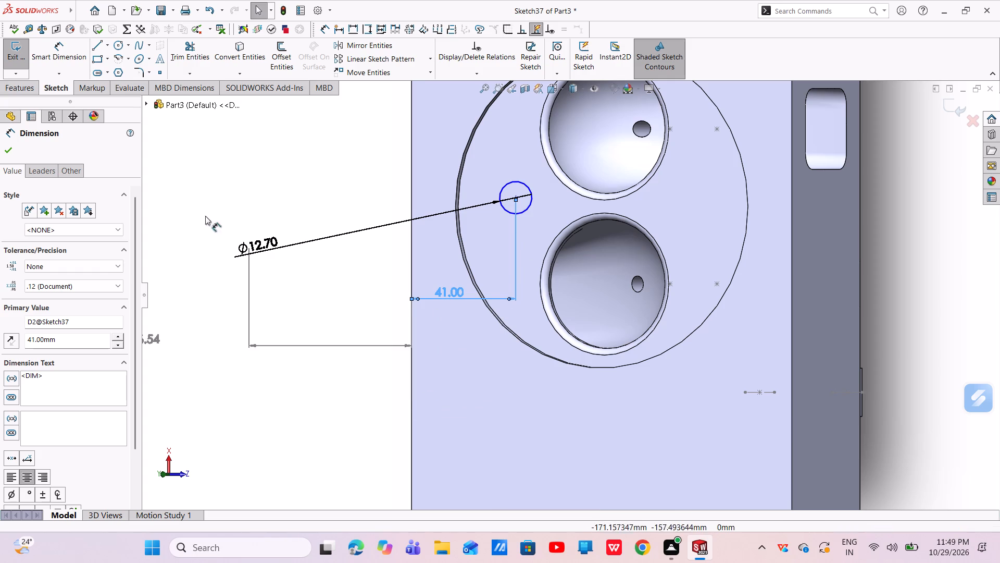
pyautogui.click(11, 150)
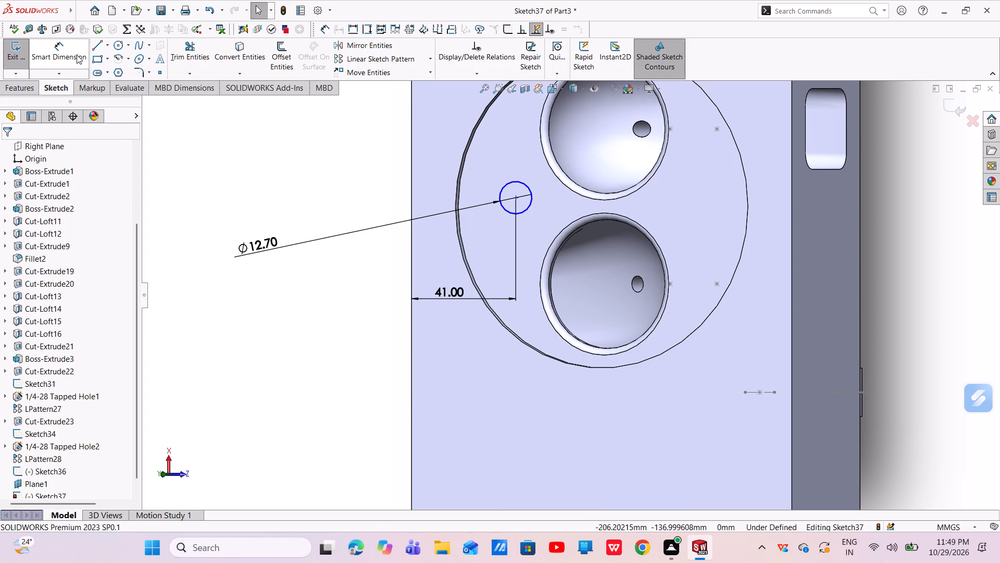
# Dimension the circle's centre 120.65 mm from the plate's short end edge below the two pockets.
pyautogui.click(79, 50)
pyautogui.click(514, 198)
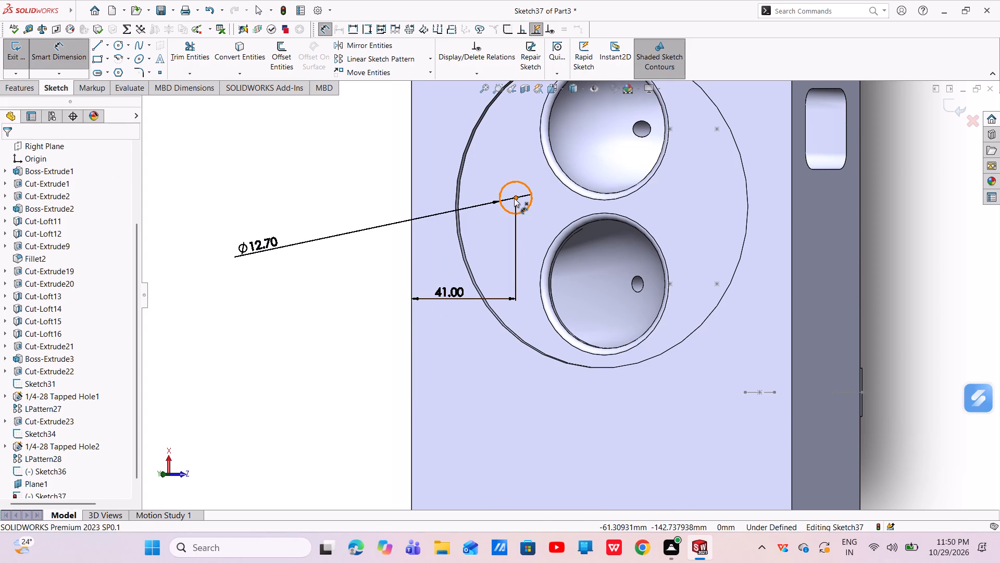
pyautogui.scroll(3, 499, 297)
pyautogui.click(504, 421)
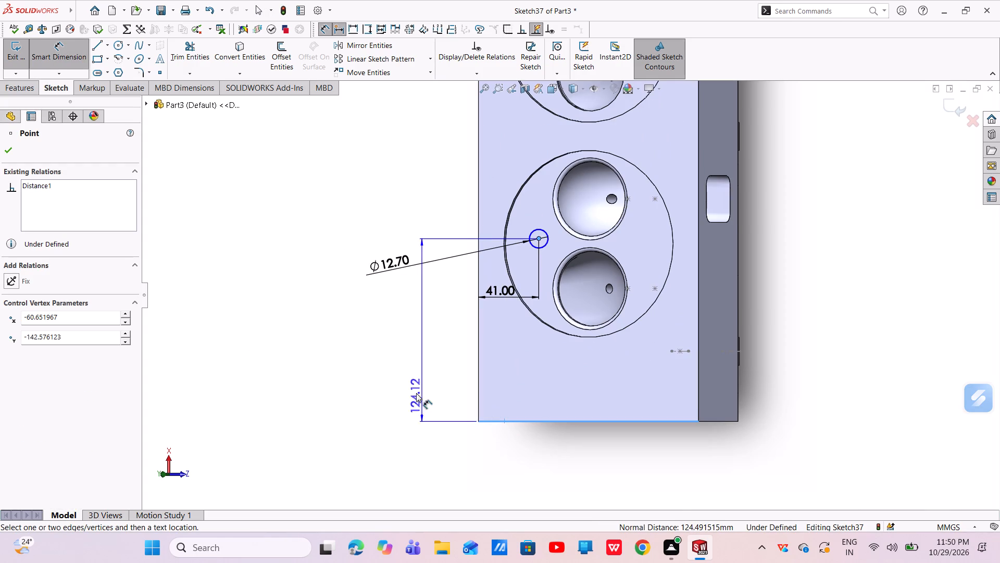
pyautogui.click(324, 301)
pyautogui.press('BackSpace')
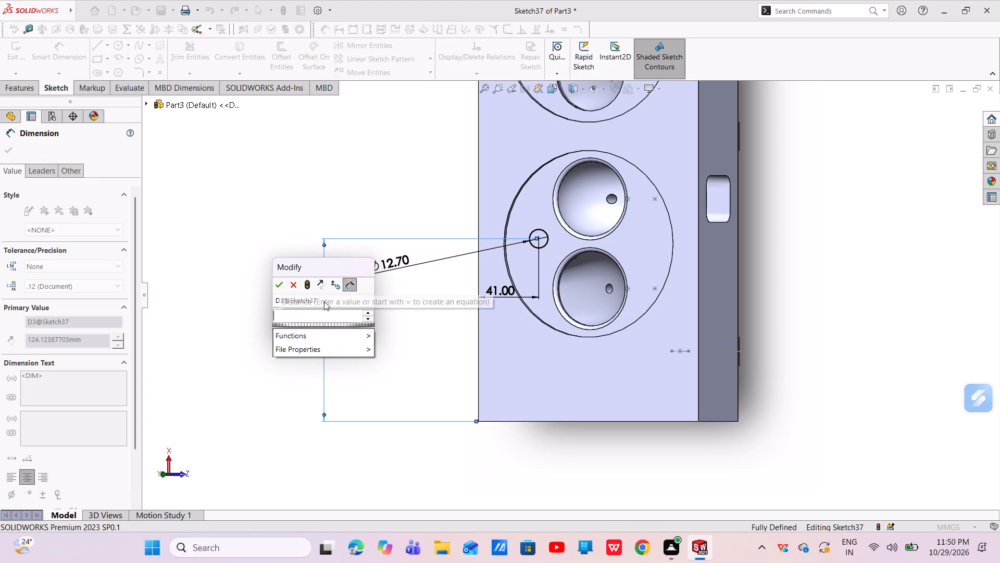
pyautogui.write('120')
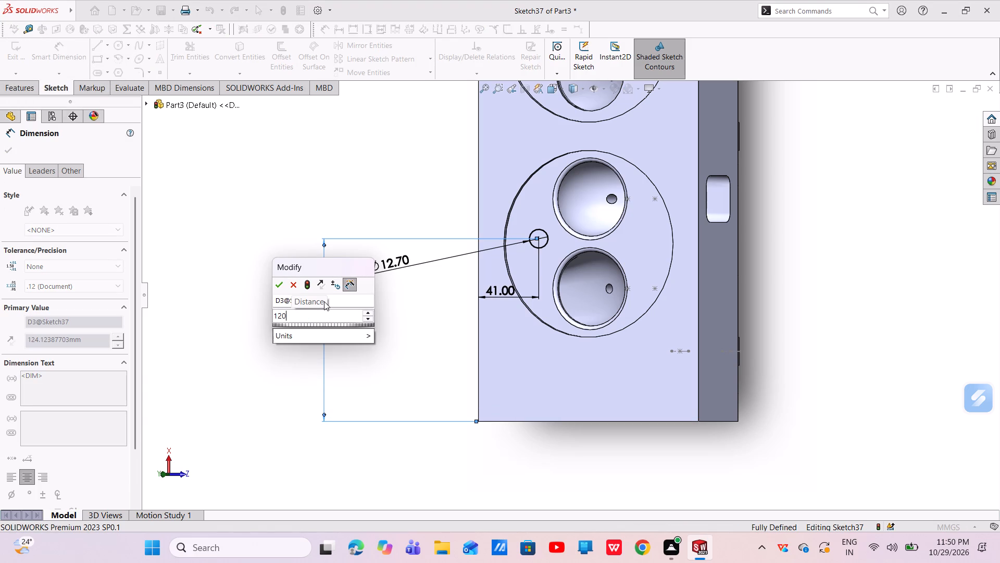
pyautogui.write('.65')
pyautogui.press('Return')
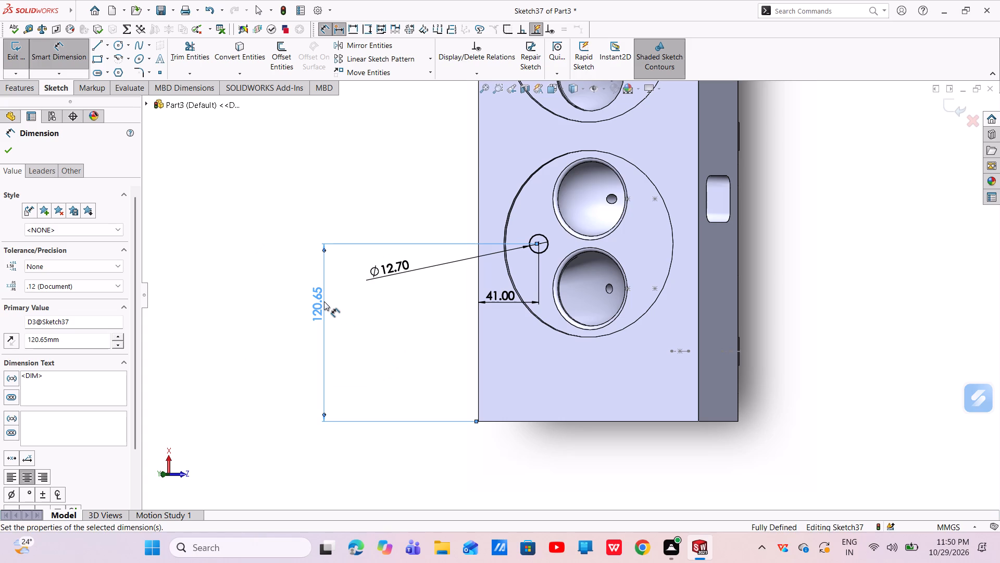
pyautogui.click(9, 149)
# Cut-extrude the 12.7 mm circle from its sketch plane with the Through All end condition.
pyautogui.click(14, 96)
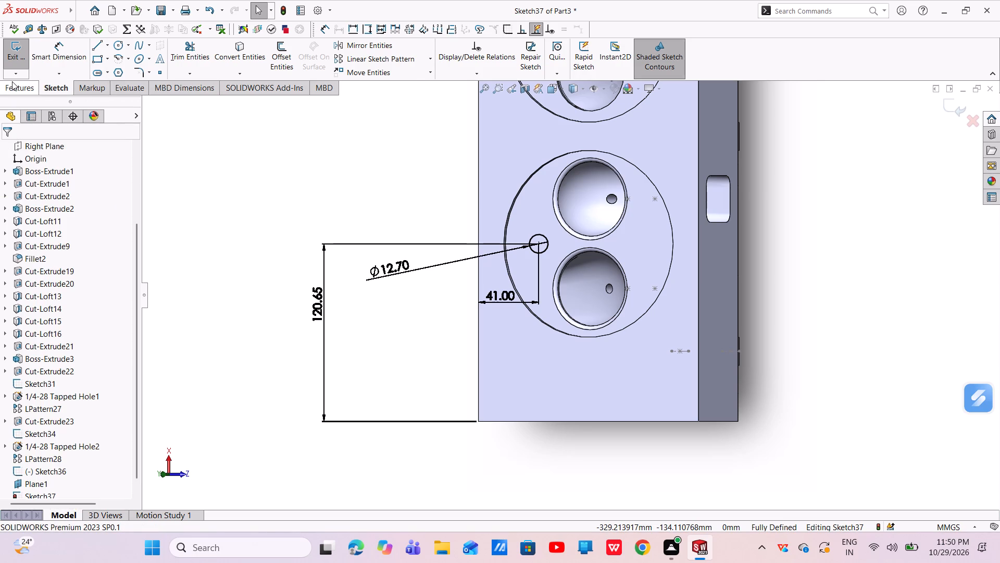
pyautogui.click(12, 81)
pyautogui.click(173, 67)
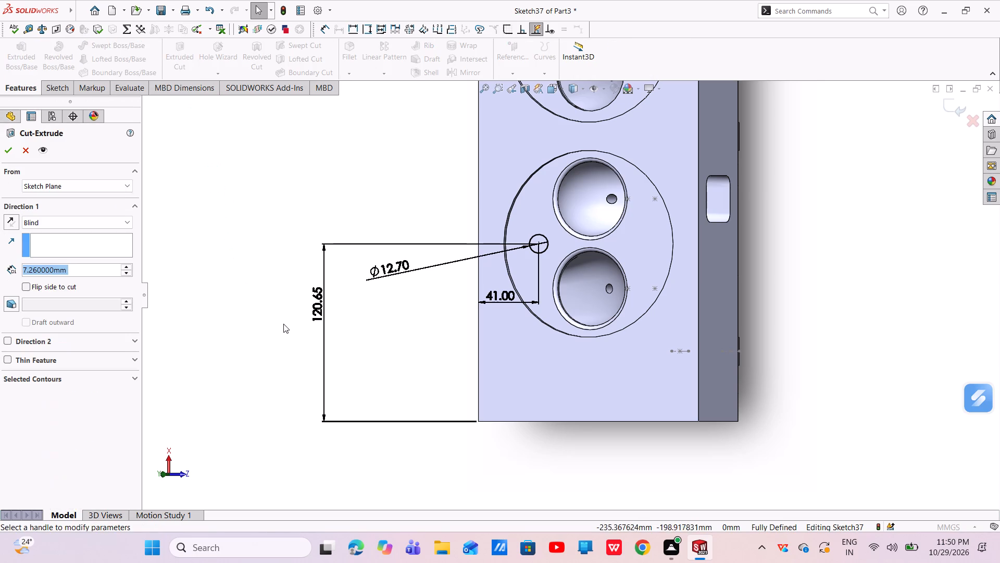
pyautogui.click(65, 223)
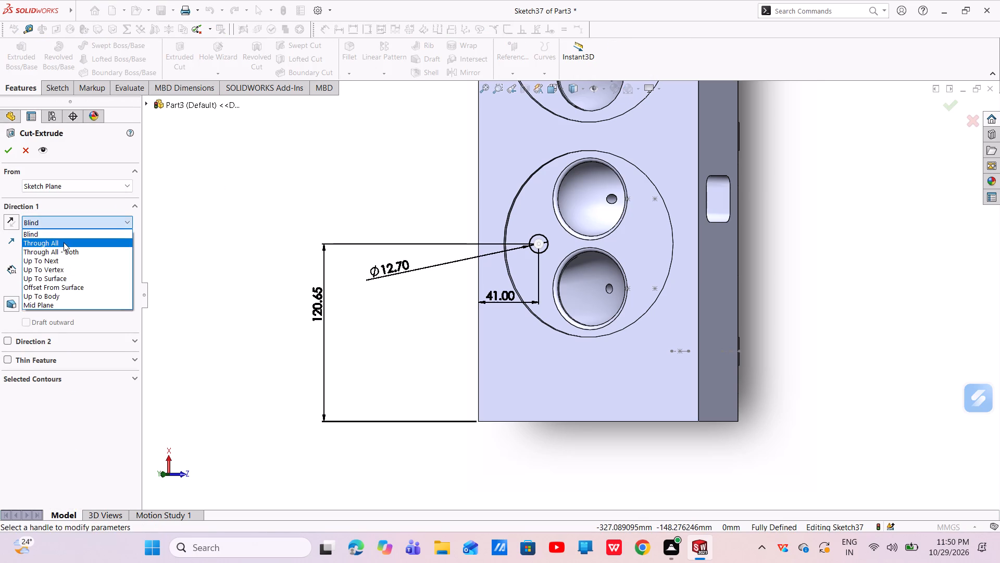
pyautogui.click(64, 242)
pyautogui.moveTo(295, 312); pyautogui.dragTo(404, 240, button='middle')
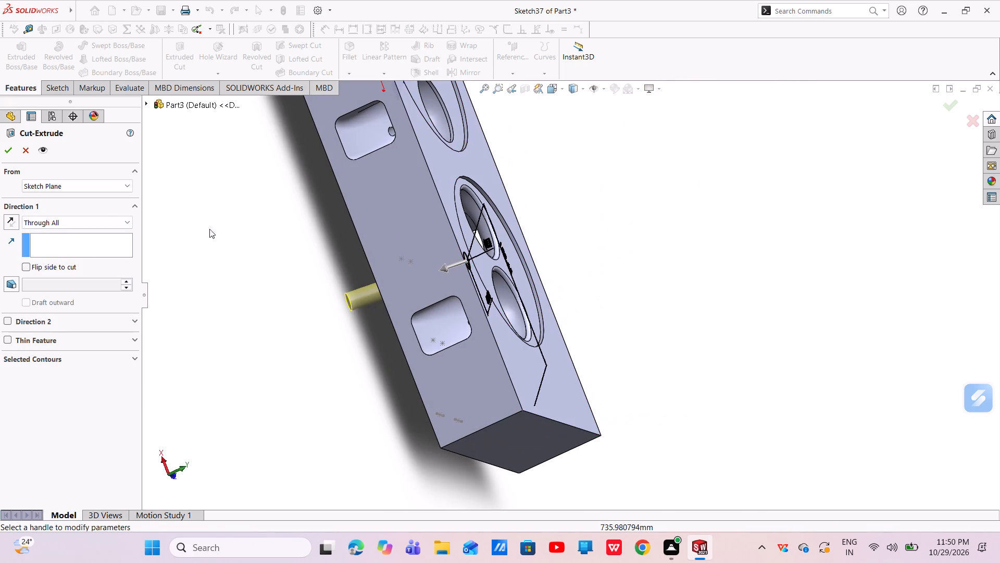
pyautogui.click(11, 153)
# Edit the new 12.7 mm hole's cut so its end condition is Through All - Both.
pyautogui.scroll(2, 299, 307)
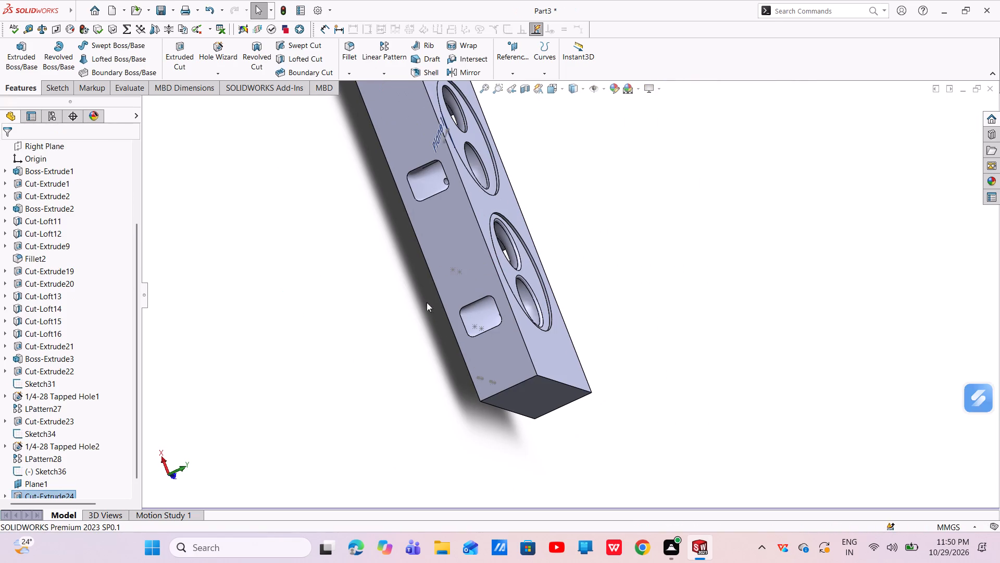
pyautogui.moveTo(436, 301); pyautogui.dragTo(503, 279, button='middle')
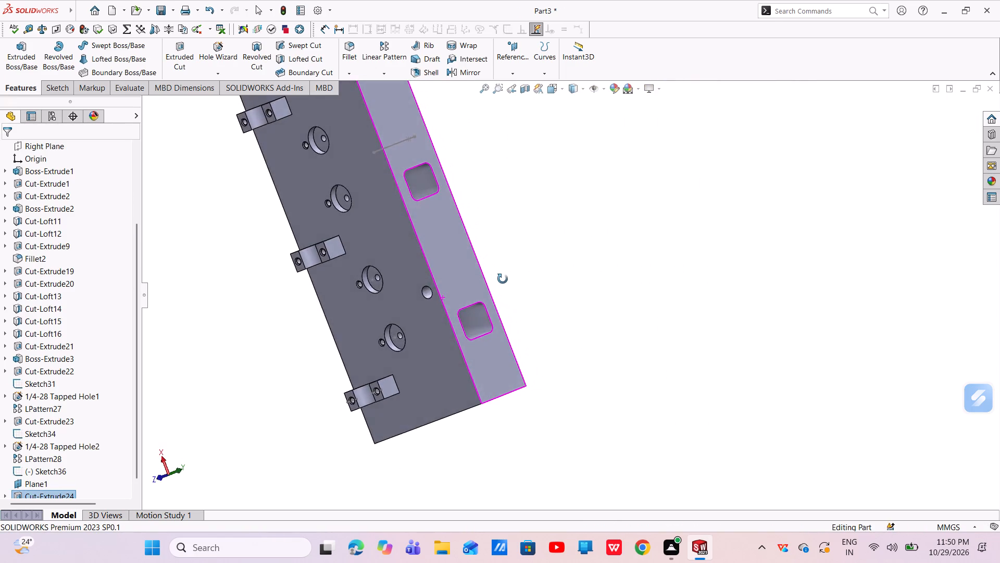
pyautogui.moveTo(503, 279); pyautogui.dragTo(435, 317, button='middle')
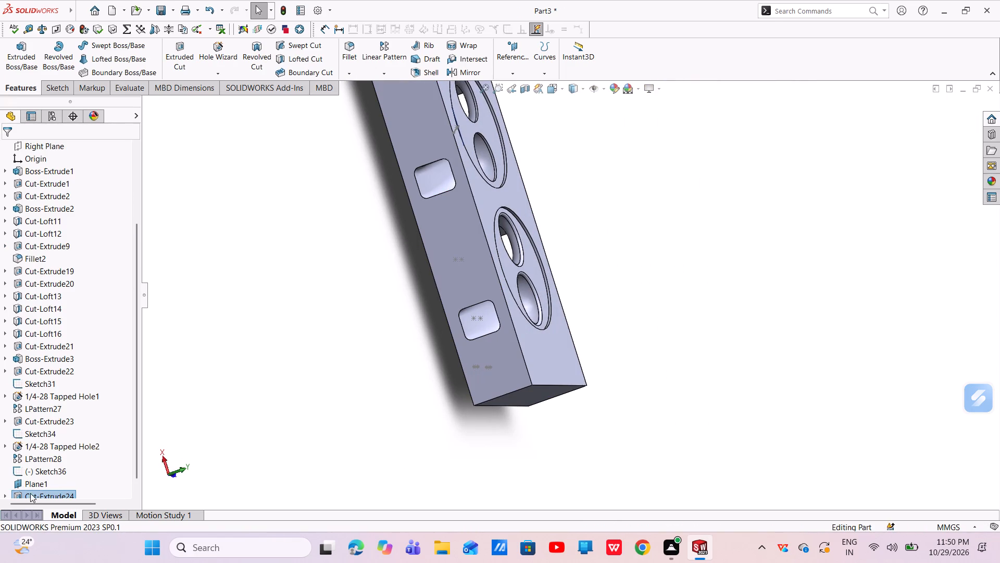
pyautogui.click(35, 494)
pyautogui.click(43, 465)
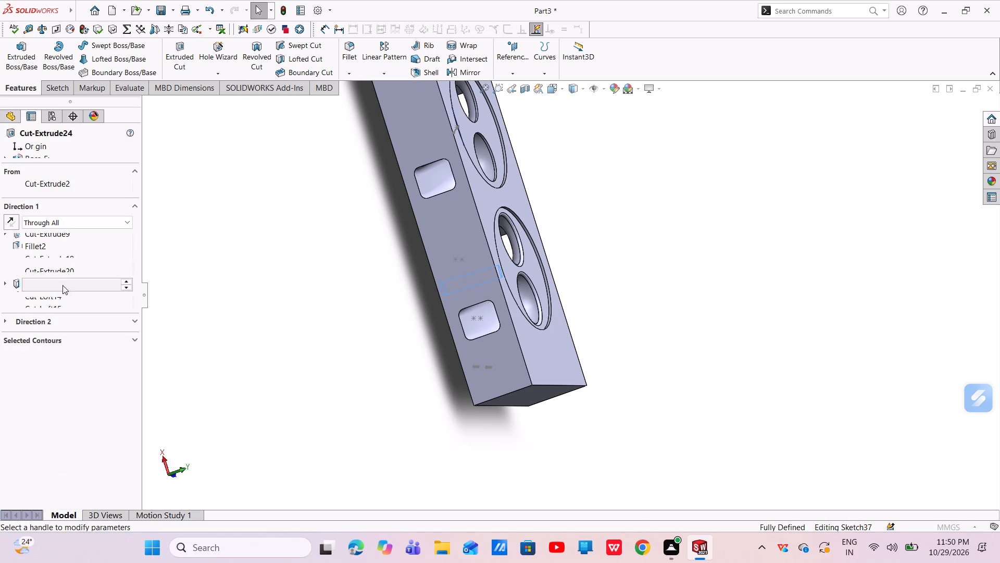
pyautogui.click(105, 217)
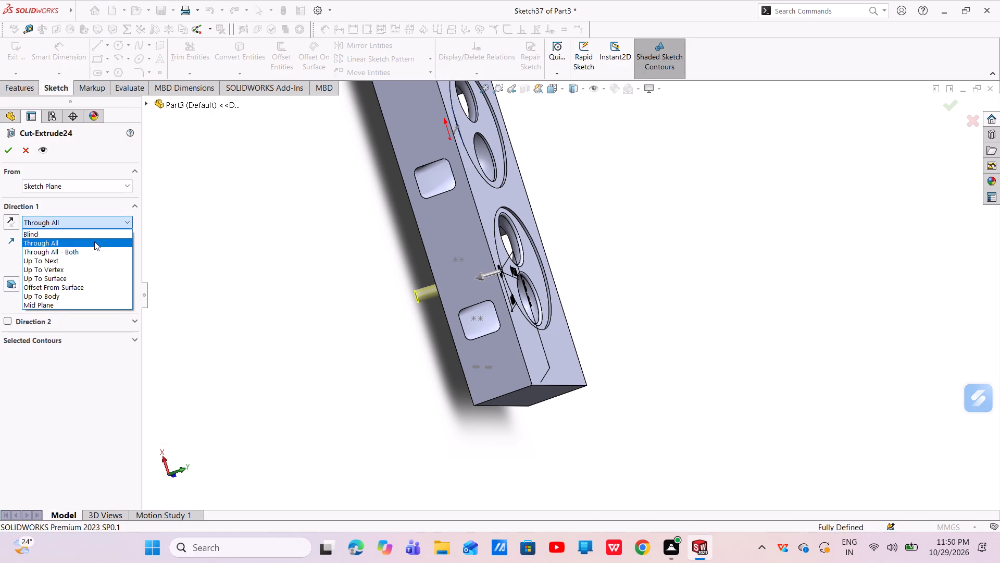
pyautogui.click(91, 251)
pyautogui.click(5, 149)
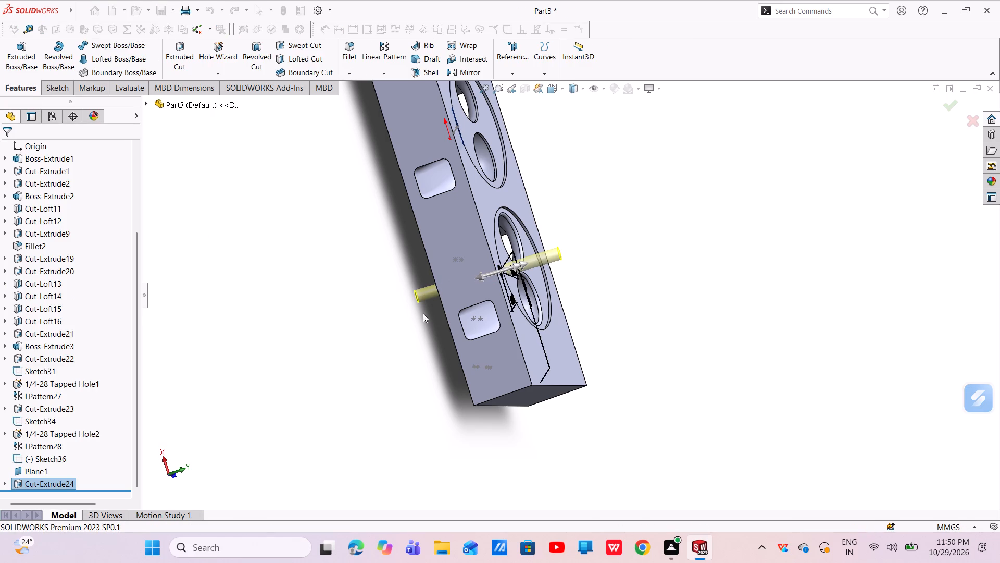
# On Plane1, sketch a circle about 23 mm in diameter, centred on the existing 12.7 mm hole.
pyautogui.scroll(2, 473, 307)
pyautogui.moveTo(479, 303); pyautogui.dragTo(413, 320, button='middle')
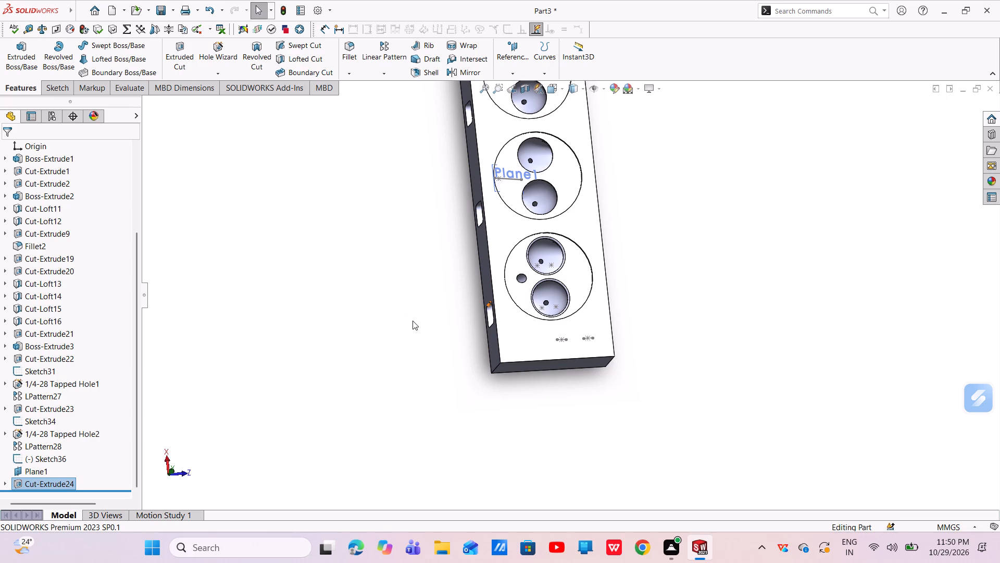
pyautogui.click(32, 470)
pyautogui.click(41, 455)
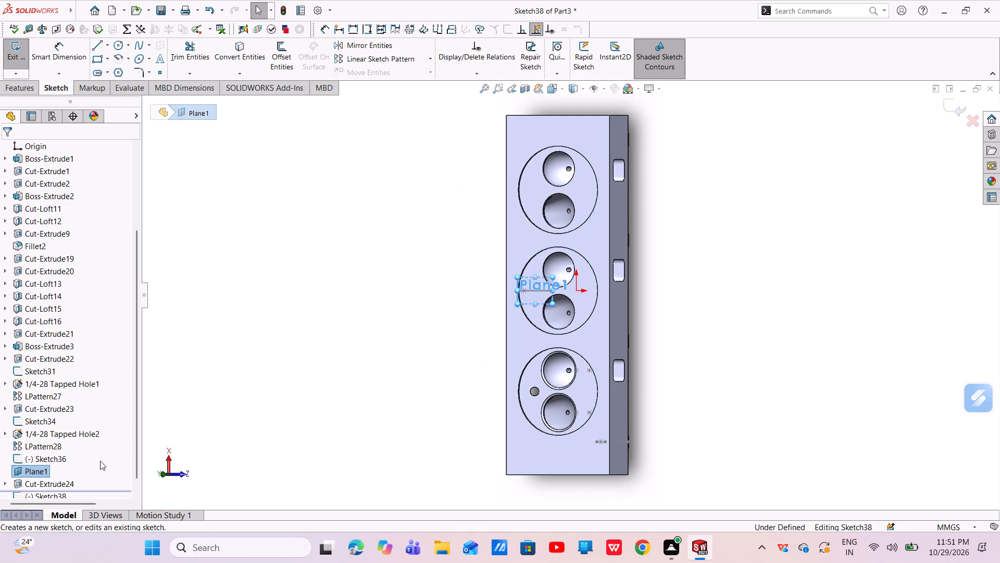
pyautogui.click(118, 47)
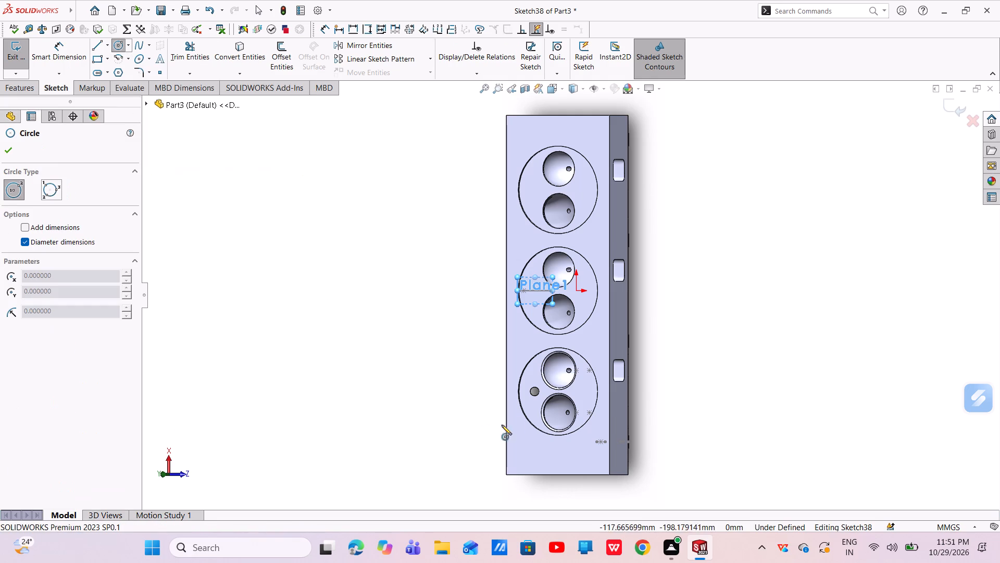
pyautogui.scroll(-5, 532, 402)
pyautogui.scroll(-3, 555, 336)
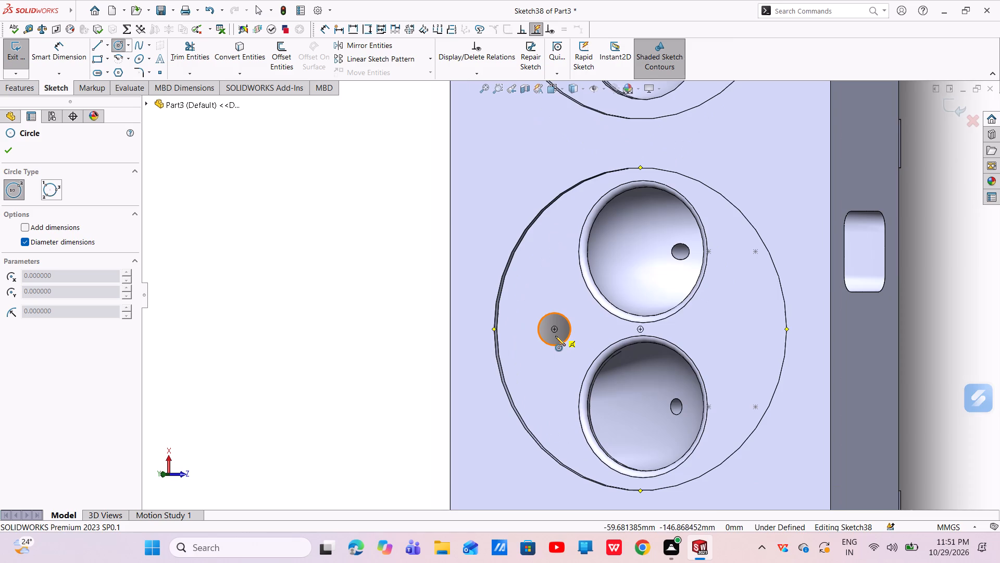
pyautogui.click(556, 327)
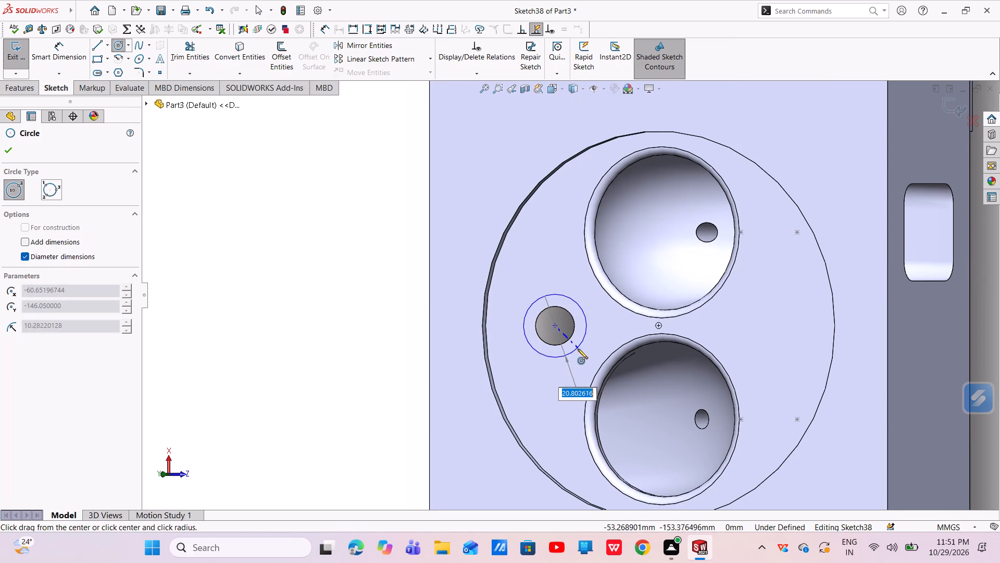
pyautogui.click(579, 352)
pyautogui.rightClick(579, 352)
pyautogui.click(594, 360)
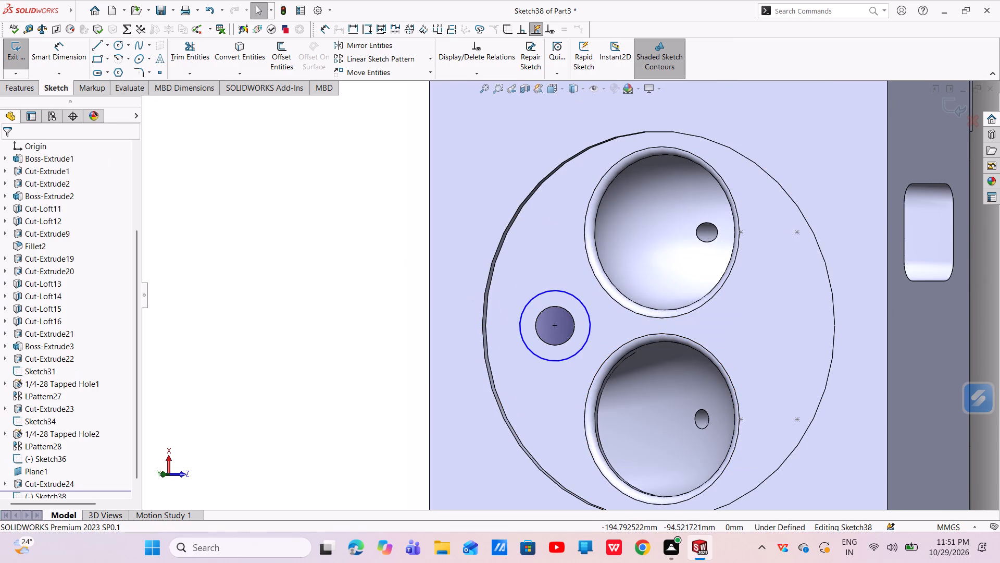
# Dimension the new circle's diameter as 31.75 mm.
pyautogui.click(59, 46)
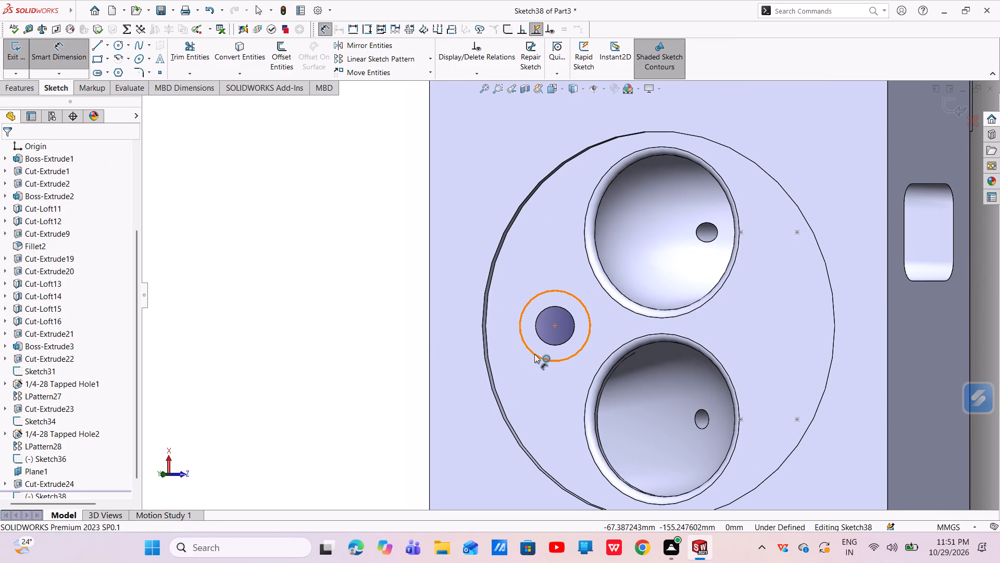
pyautogui.click(534, 354)
pyautogui.click(310, 426)
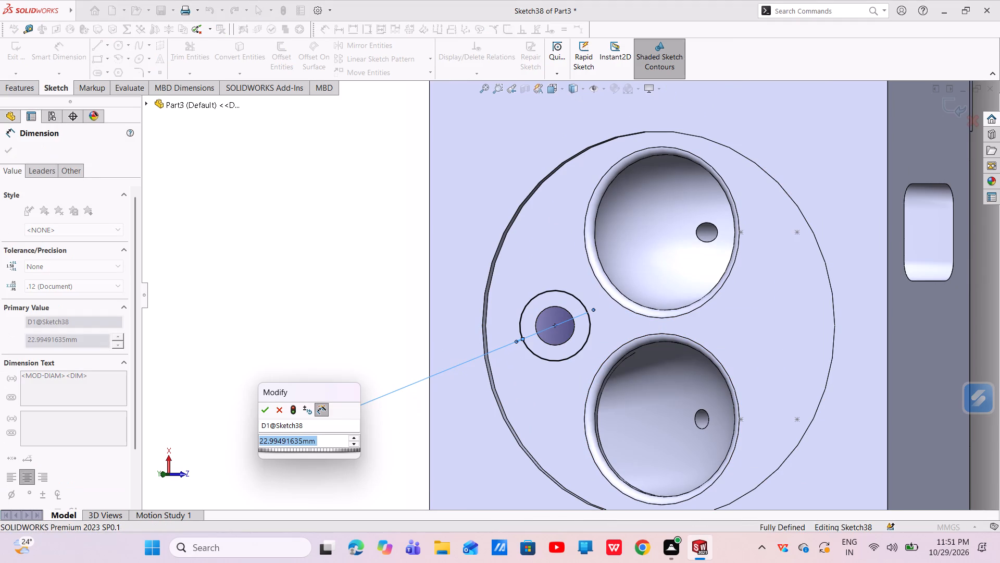
pyautogui.press('BackSpace')
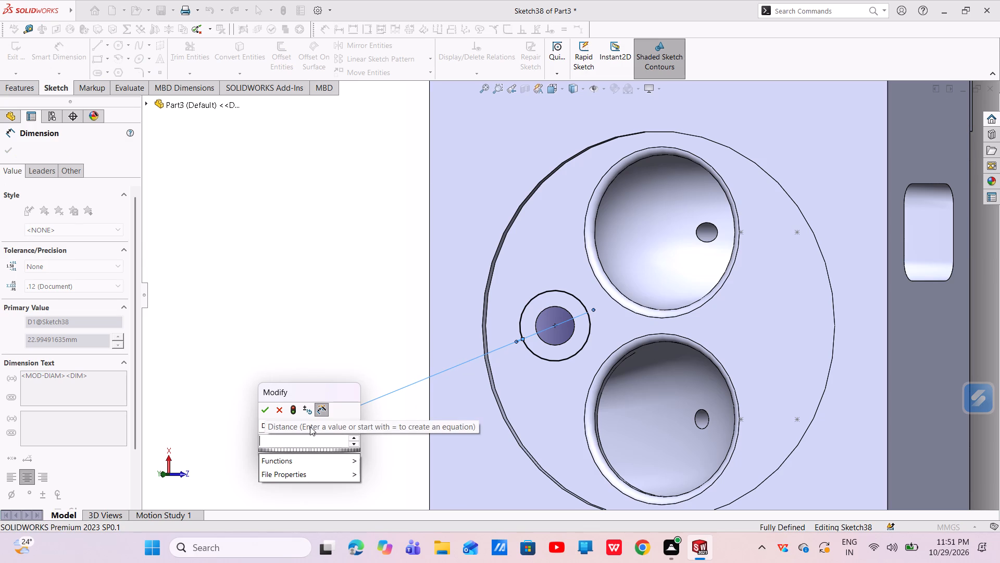
pyautogui.write('31.7')
pyautogui.press('5')
pyautogui.press('Return')
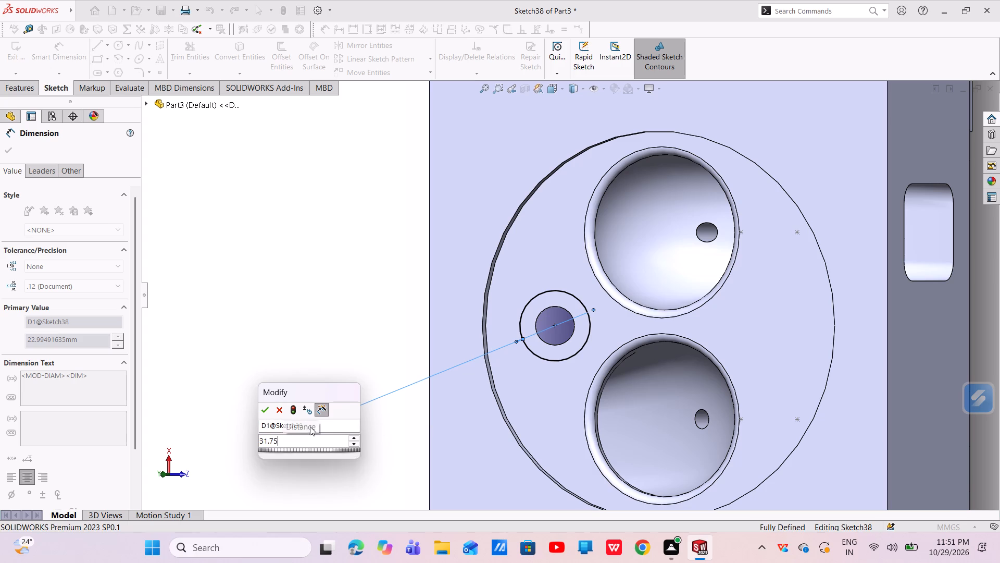
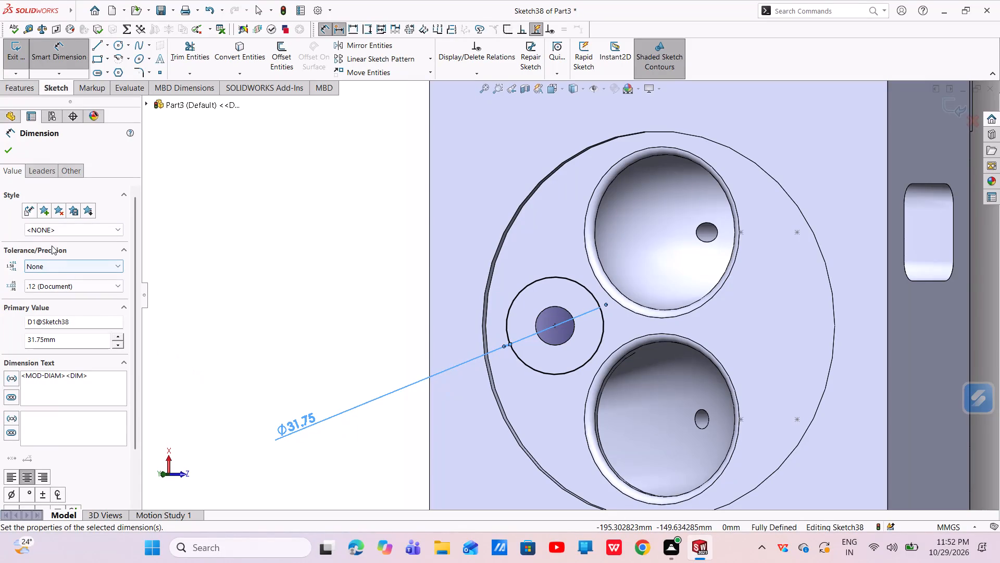
# Cut-extrude the 31.75 mm circle from its sketch plane with Through All and a 5° outward draft.
pyautogui.click(7, 150)
pyautogui.click(14, 97)
pyautogui.click(17, 91)
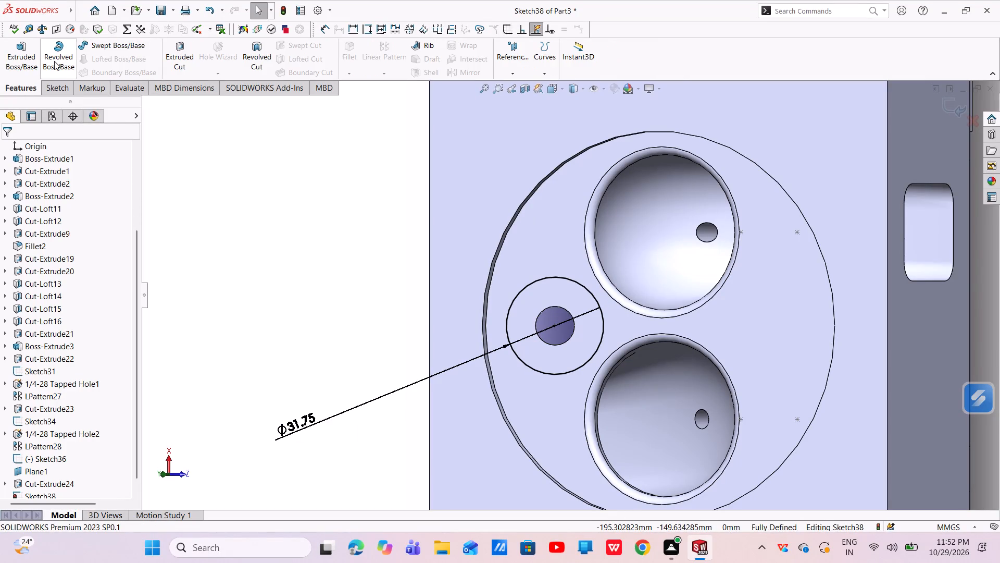
pyautogui.click(190, 65)
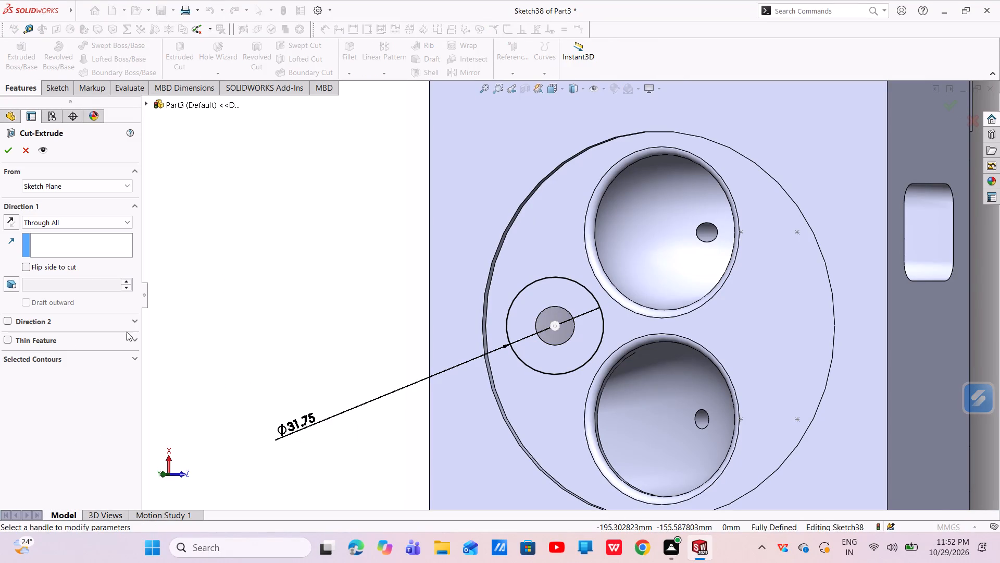
pyautogui.click(119, 224)
pyautogui.click(88, 257)
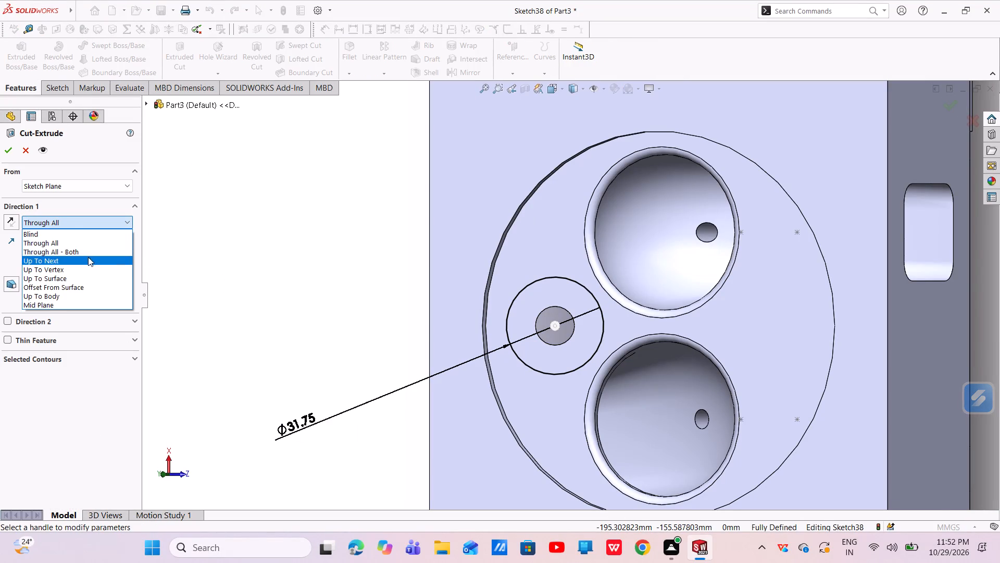
pyautogui.click(95, 225)
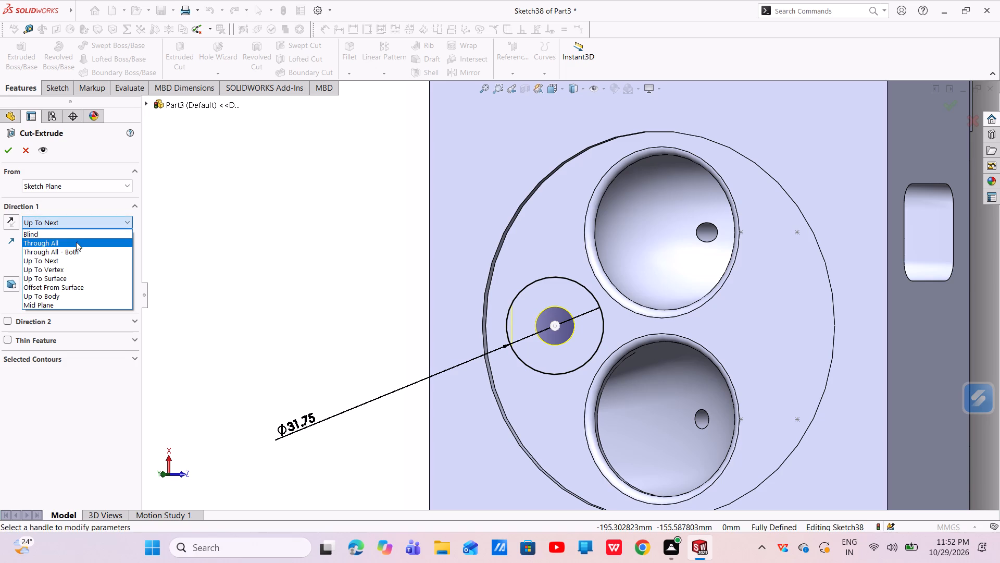
pyautogui.click(71, 244)
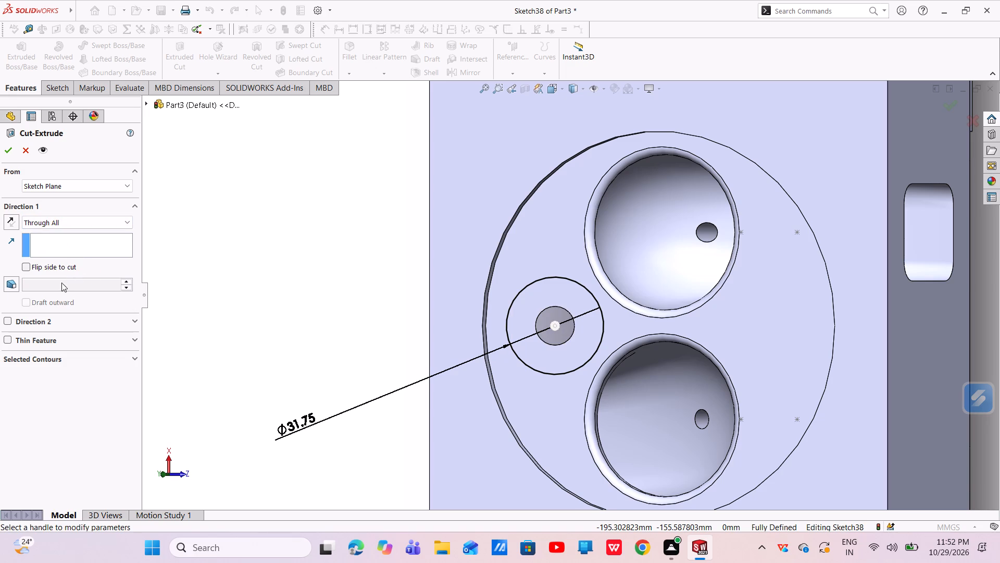
pyautogui.click(9, 281)
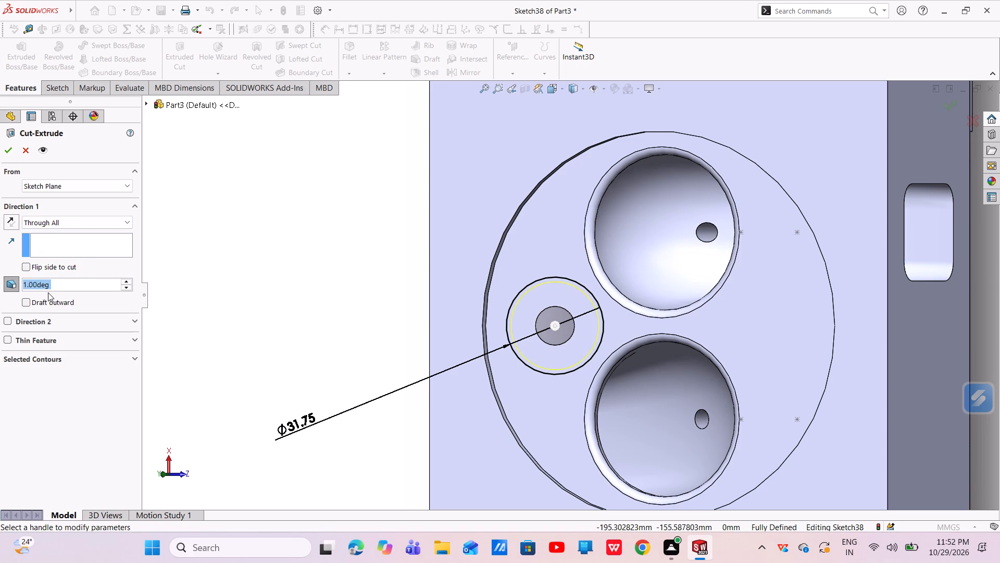
pyautogui.press('BackSpace')
pyautogui.press('5')
pyautogui.press('Return')
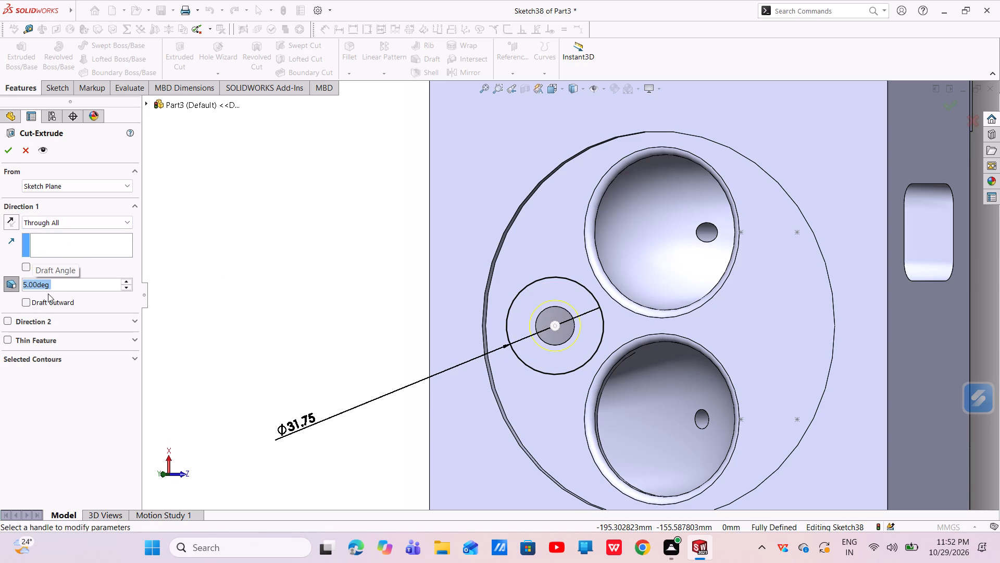
pyautogui.click(27, 305)
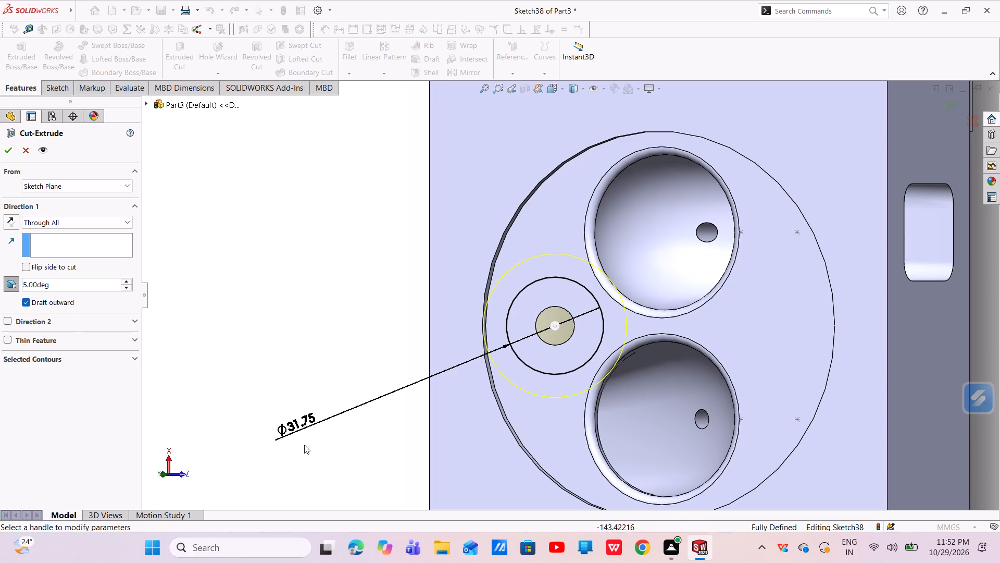
pyautogui.moveTo(323, 435); pyautogui.dragTo(421, 472, button='middle')
pyautogui.scroll(3, 381, 442)
pyautogui.moveTo(344, 402); pyautogui.dragTo(445, 494, button='middle')
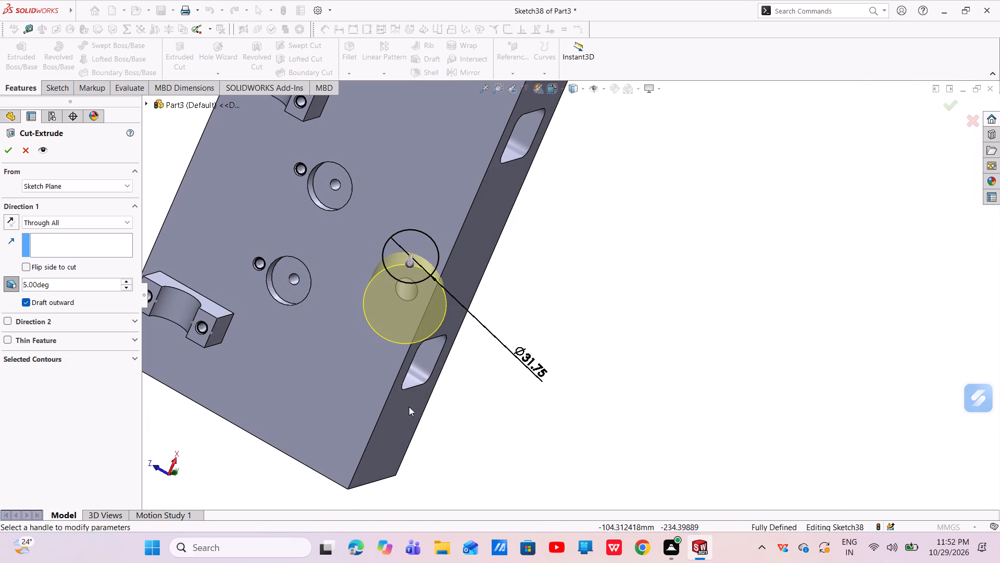
pyautogui.click(13, 146)
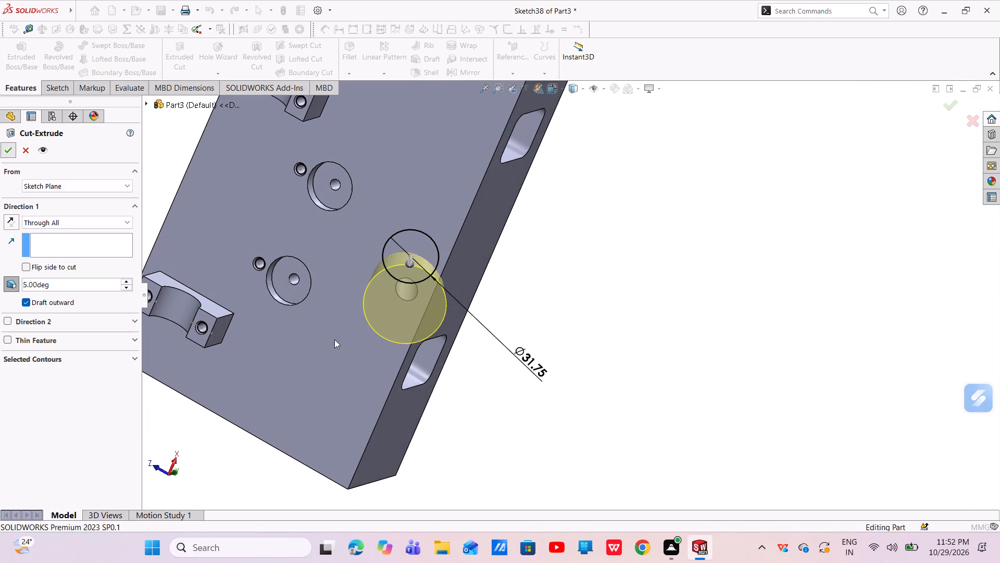
# Examine the tapered cut and its concentric through hole from both faces and the side of the plate.
pyautogui.scroll(-4, 420, 285)
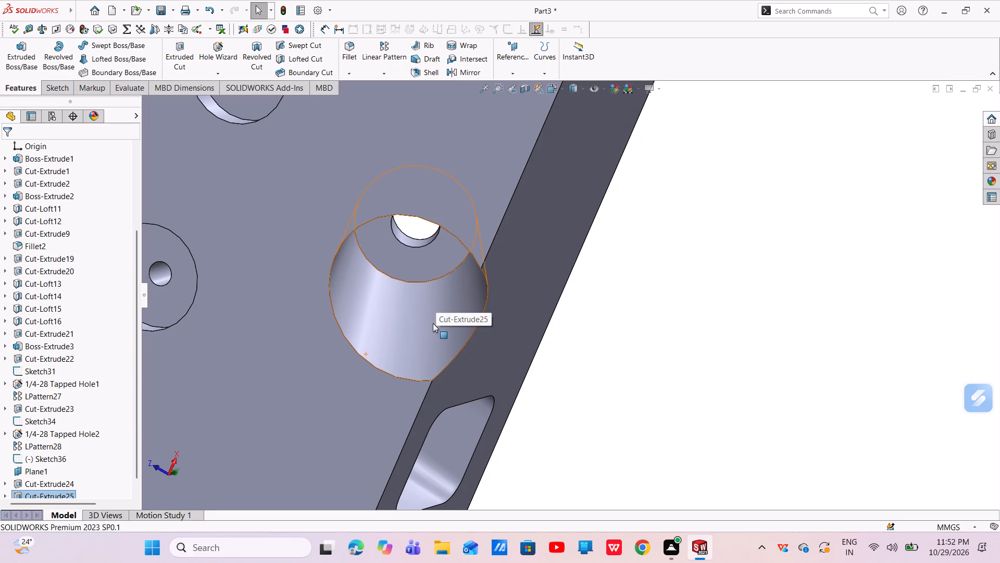
pyautogui.scroll(2, 433, 323)
pyautogui.moveTo(434, 326); pyautogui.dragTo(465, 285, button='middle')
pyautogui.scroll(-4, 475, 285)
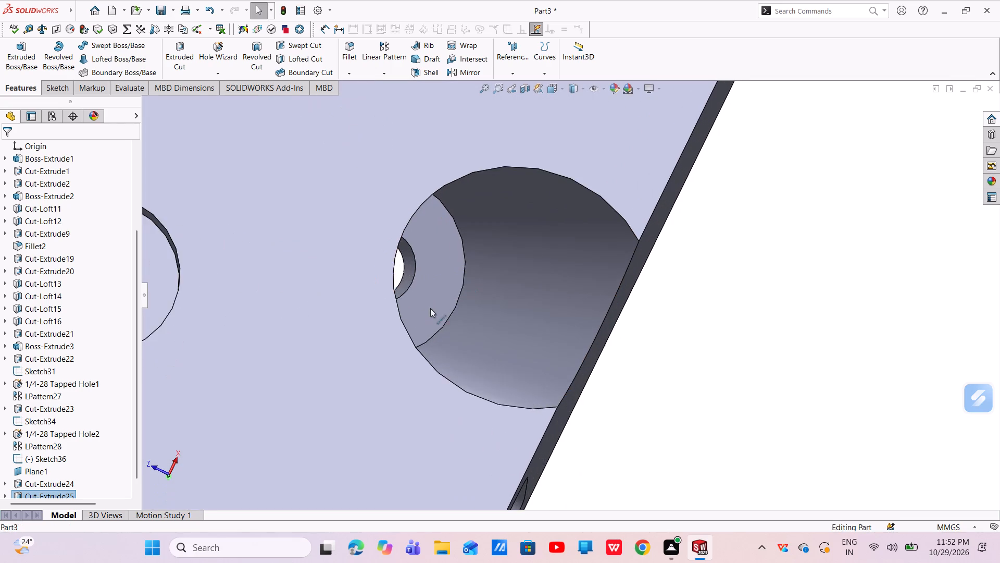
pyautogui.moveTo(430, 309); pyautogui.dragTo(395, 308, button='middle')
pyautogui.scroll(3, 415, 336)
pyautogui.moveTo(458, 362); pyautogui.dragTo(410, 350, button='middle')
pyautogui.scroll(3, 497, 354)
pyautogui.moveTo(531, 350); pyautogui.dragTo(434, 311, button='middle')
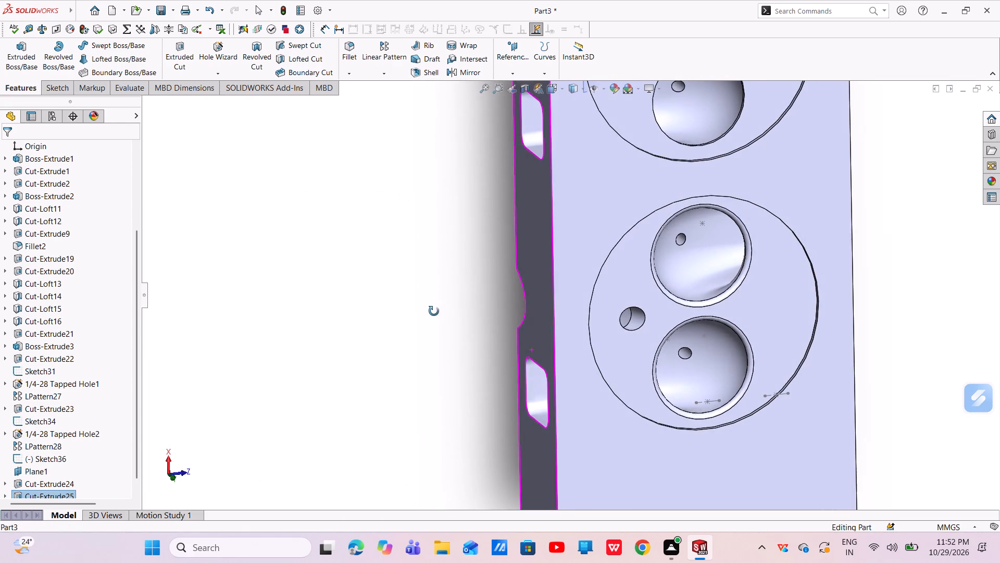
pyautogui.moveTo(434, 311); pyautogui.dragTo(434, 314, button='middle')
pyautogui.scroll(-4, 602, 334)
pyautogui.moveTo(589, 339); pyautogui.dragTo(618, 346, button='middle')
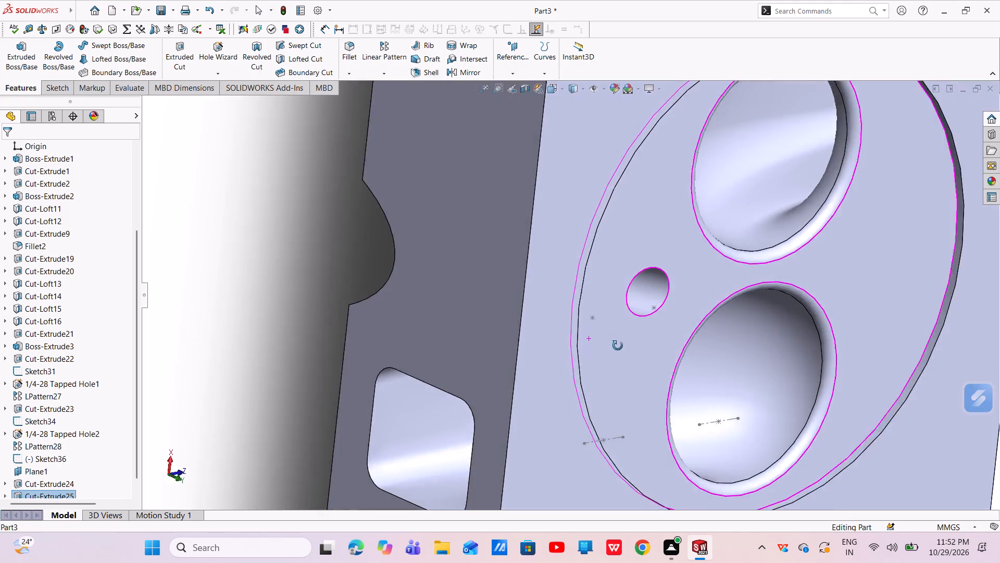
pyautogui.moveTo(618, 346); pyautogui.dragTo(672, 361, button='middle')
pyautogui.scroll(2, 524, 279)
pyautogui.moveTo(478, 291); pyautogui.dragTo(549, 351, button='middle')
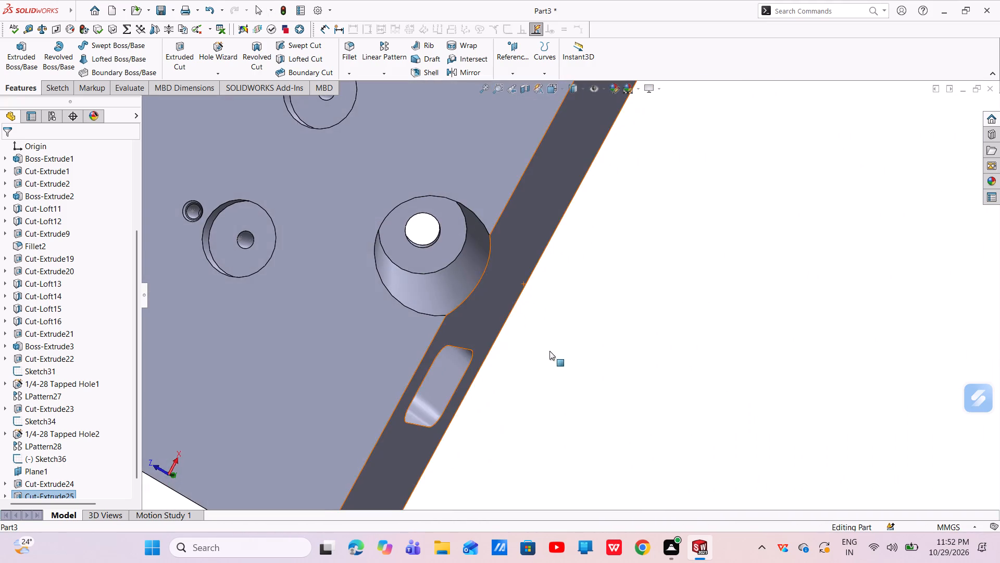
pyautogui.scroll(2, 465, 275)
pyautogui.scroll(-2, 495, 275)
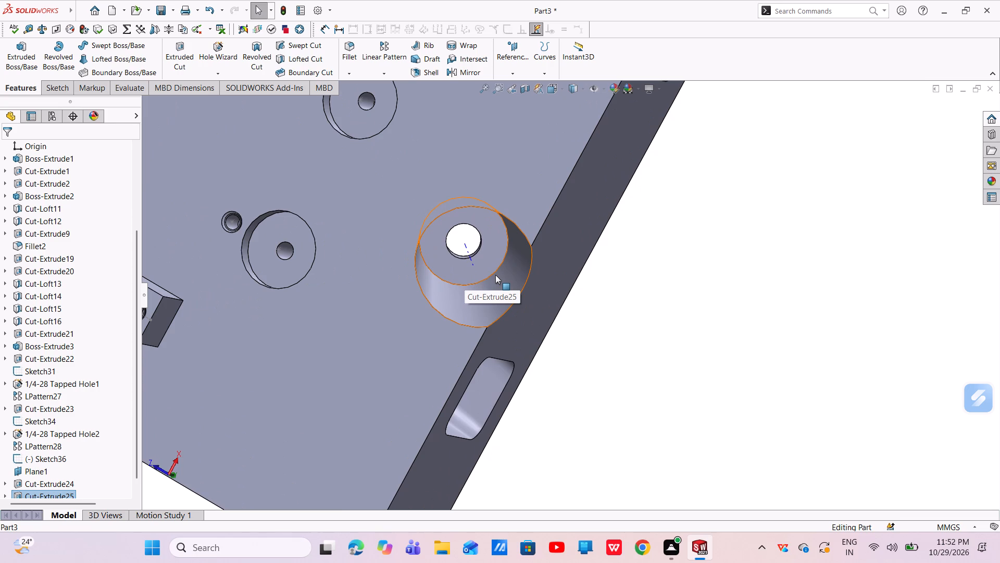
pyautogui.scroll(4, 432, 361)
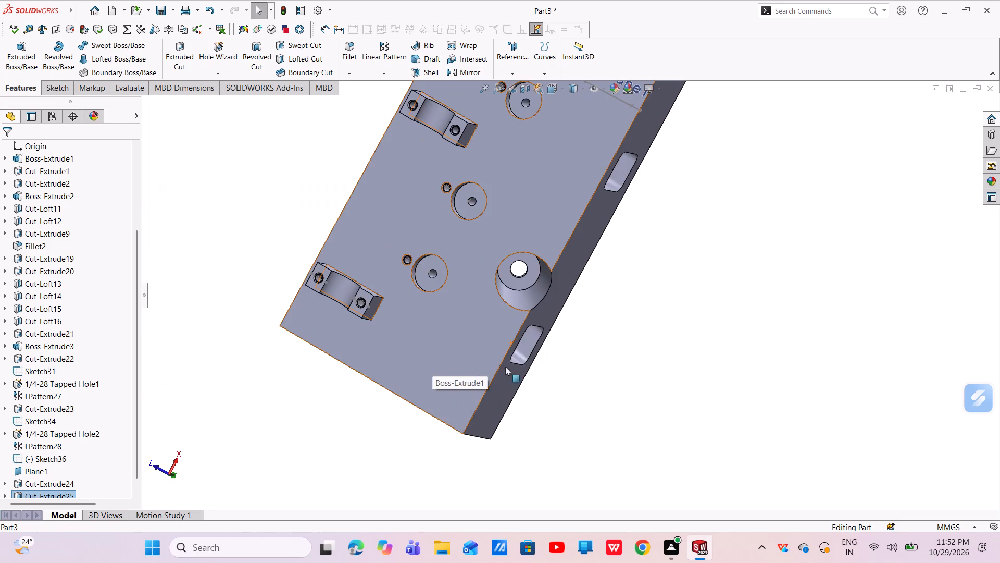
pyautogui.moveTo(517, 359); pyautogui.dragTo(428, 264, button='middle')
pyautogui.scroll(3, 573, 324)
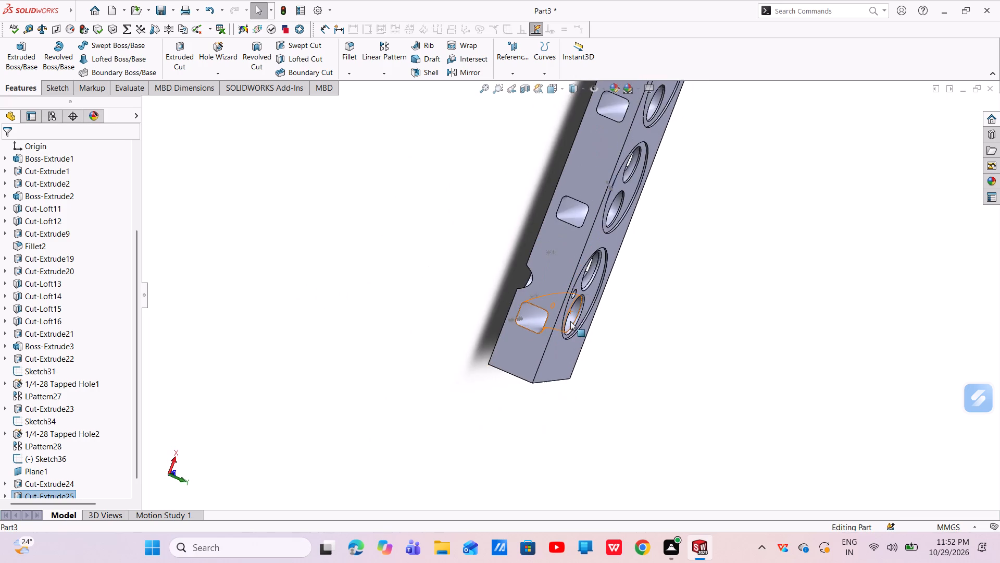
pyautogui.moveTo(567, 317); pyautogui.dragTo(522, 200, button='middle')
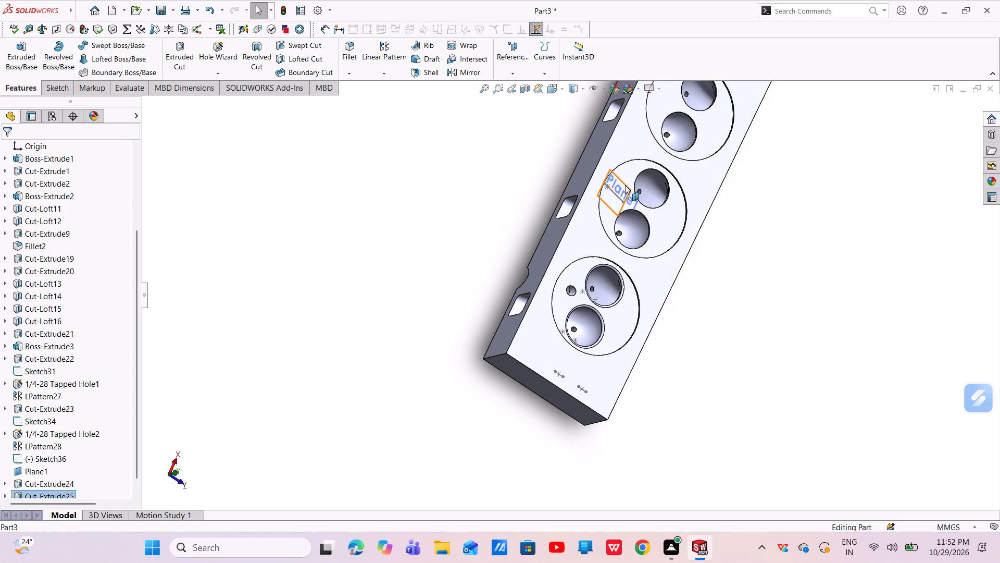
# Hide Plane1 and the angled sketch line crossing the middle circular recess.
pyautogui.click(625, 185)
pyautogui.click(686, 152)
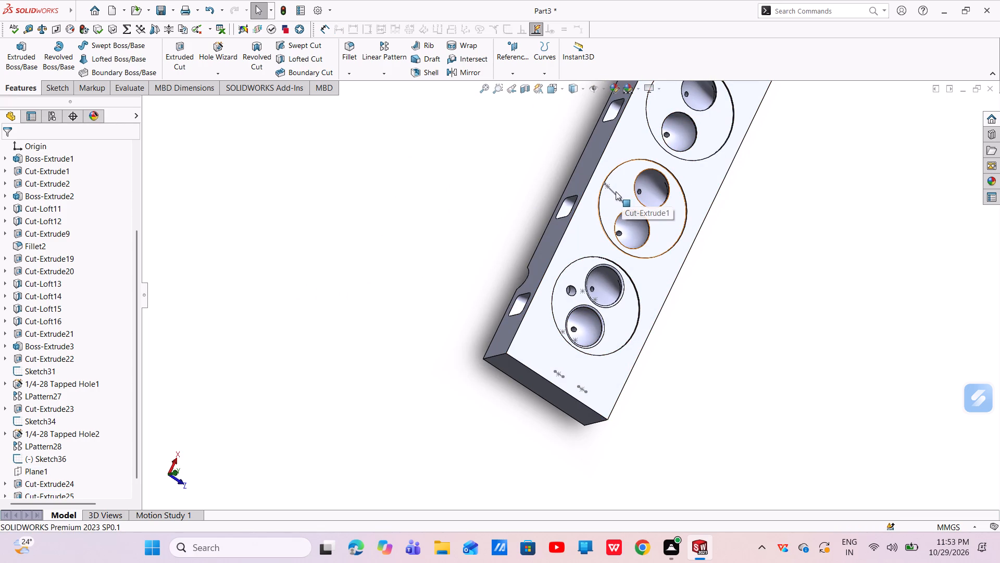
pyautogui.scroll(-5, 616, 192)
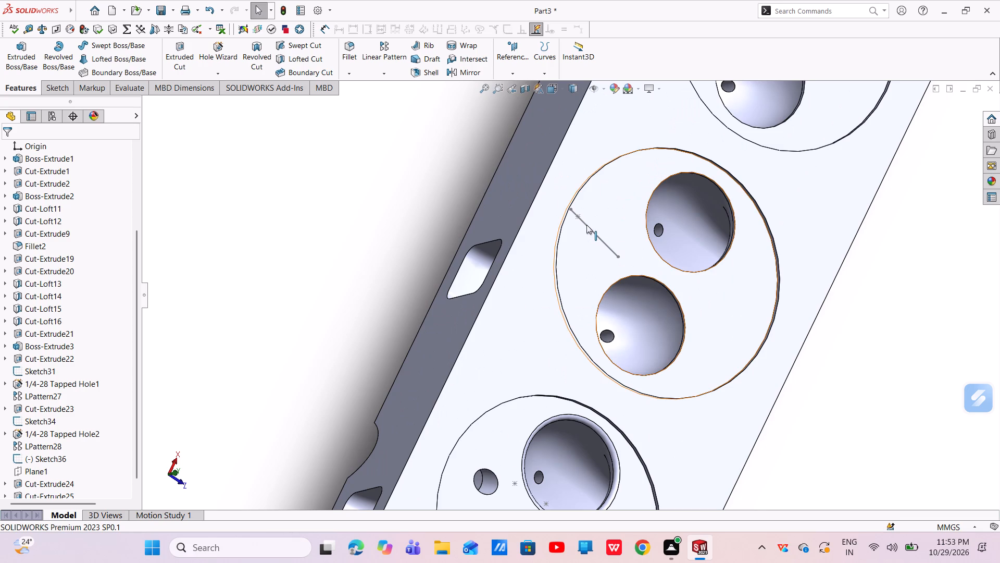
pyautogui.click(586, 225)
pyautogui.click(631, 198)
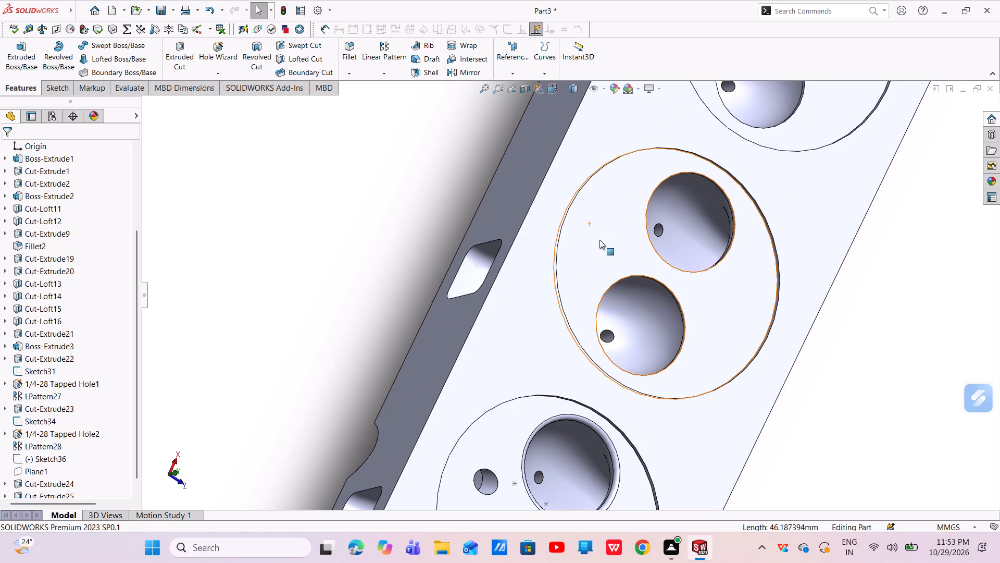
# Hide Sketch31 on the grooved block nearest the plate's end.
pyautogui.scroll(4, 588, 256)
pyautogui.scroll(3, 572, 314)
pyautogui.moveTo(570, 366); pyautogui.dragTo(584, 388, button='middle')
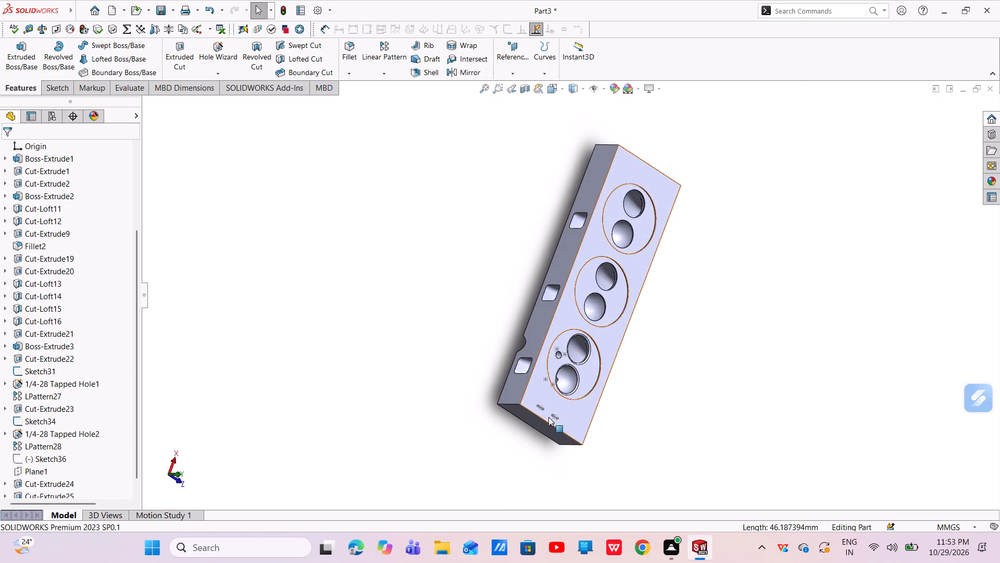
pyautogui.scroll(-6, 548, 417)
pyautogui.moveTo(584, 357); pyautogui.dragTo(587, 355, button='middle')
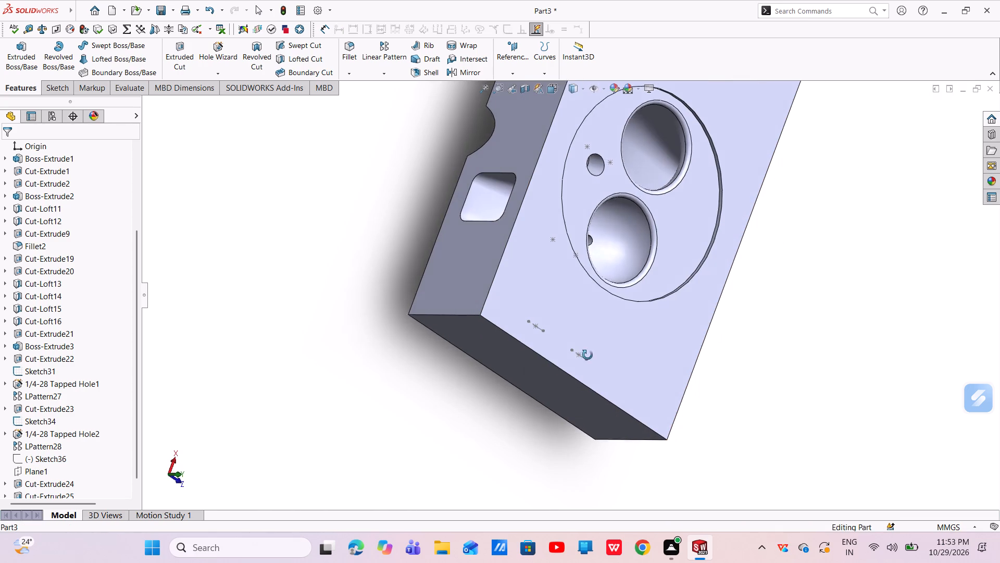
pyautogui.moveTo(587, 355); pyautogui.dragTo(692, 339, button='middle')
pyautogui.scroll(-1, 692, 339)
pyautogui.scroll(-5, 619, 316)
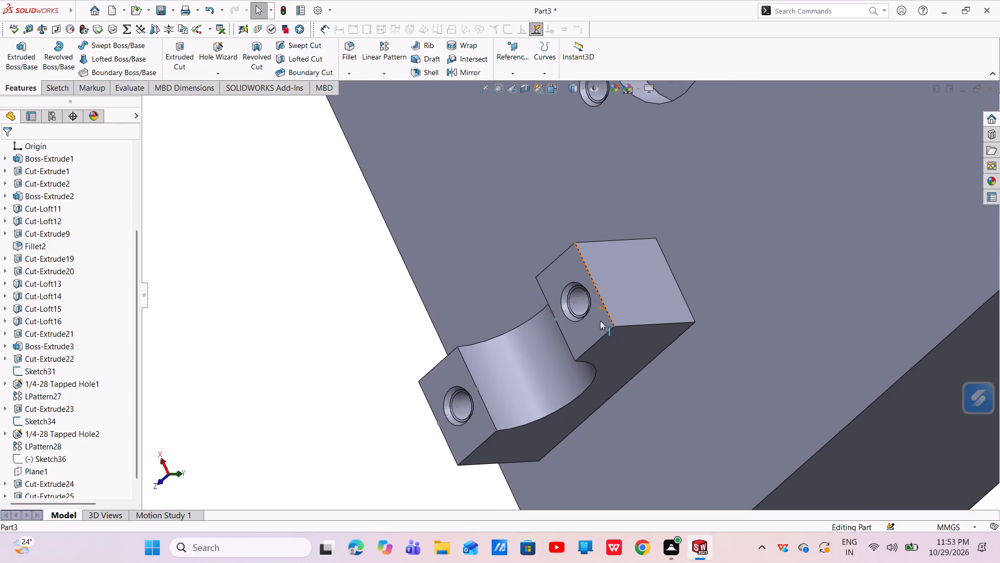
pyautogui.click(562, 310)
pyautogui.rightClick(562, 311)
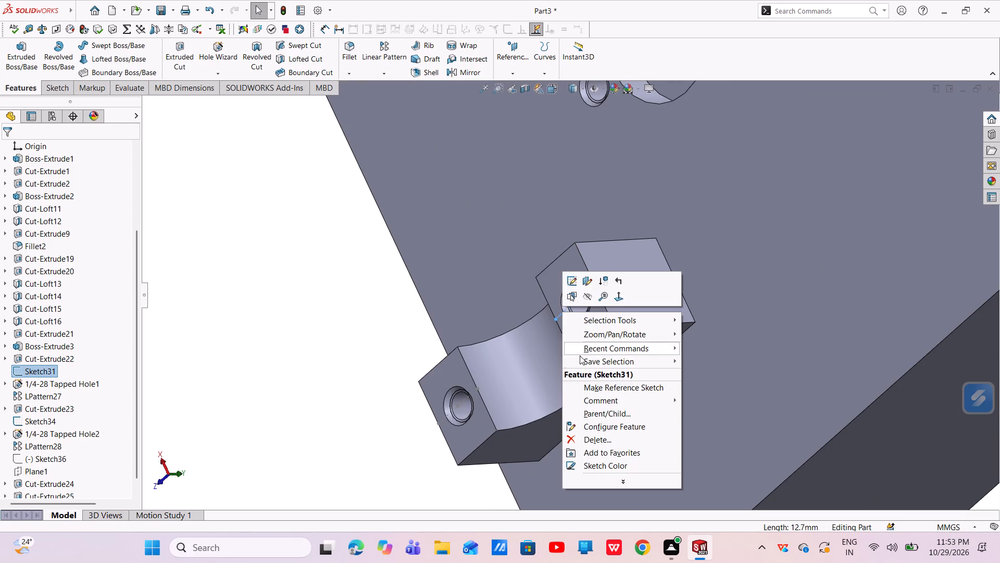
pyautogui.click(587, 294)
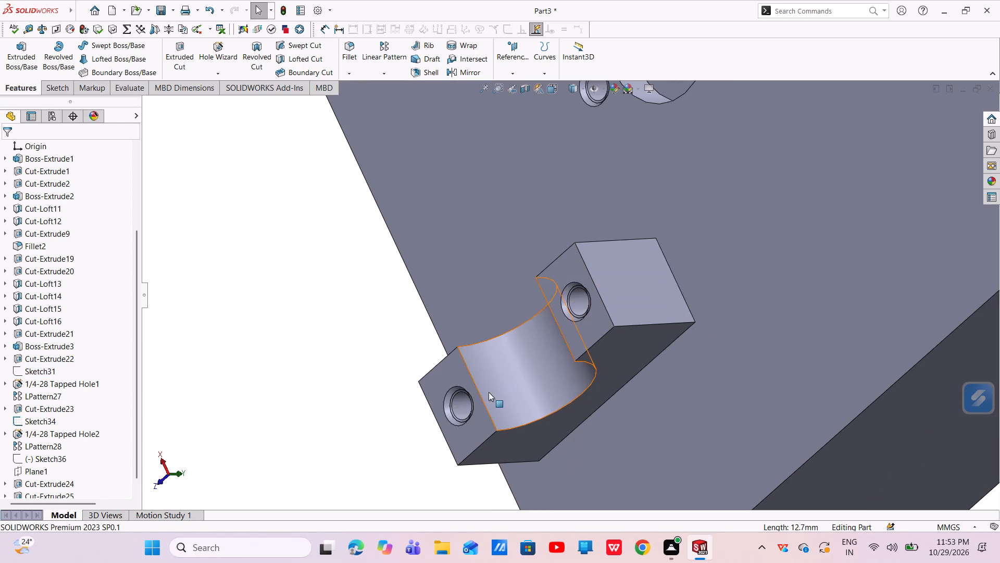
# Inspect the end grooved block, the circular recesses and the tapered hole on both faces of the plate.
pyautogui.scroll(-4, 455, 408)
pyautogui.scroll(5, 509, 408)
pyautogui.moveTo(517, 398); pyautogui.dragTo(517, 389, button='middle')
pyautogui.scroll(1, 532, 372)
pyautogui.scroll(-1, 532, 372)
pyautogui.scroll(4, 532, 372)
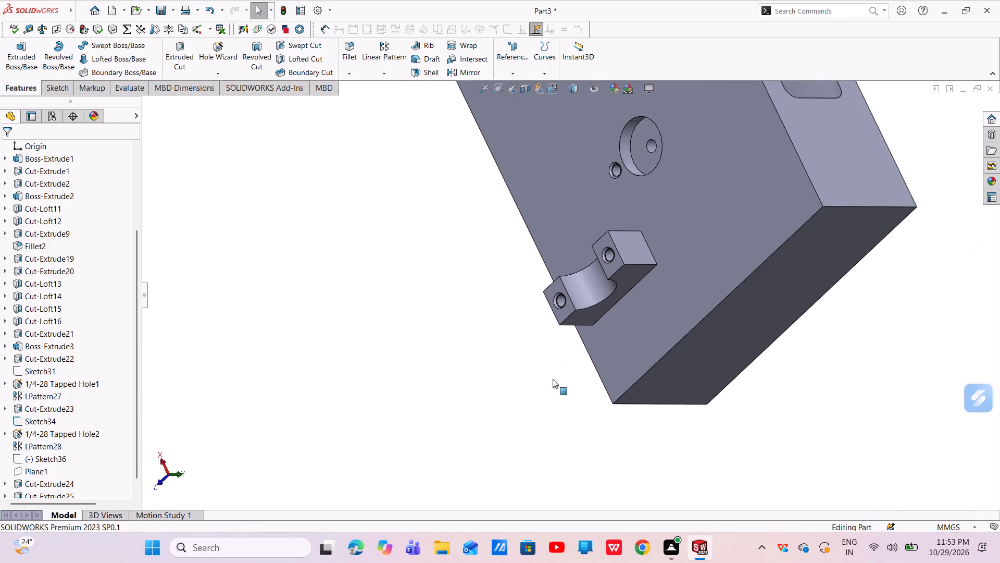
pyautogui.scroll(5, 559, 377)
pyautogui.moveTo(610, 357); pyautogui.dragTo(507, 326, button='middle')
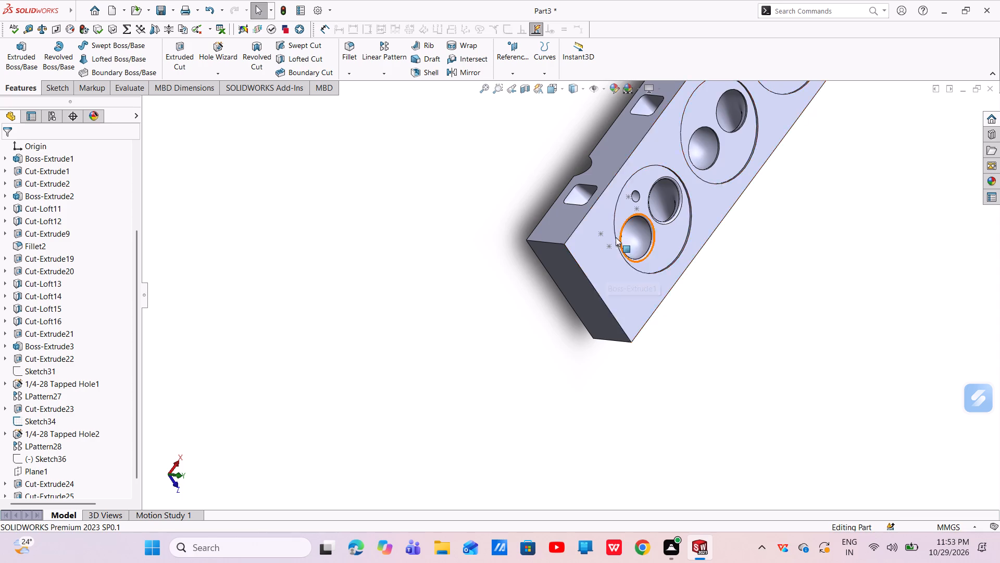
pyautogui.scroll(-6, 611, 237)
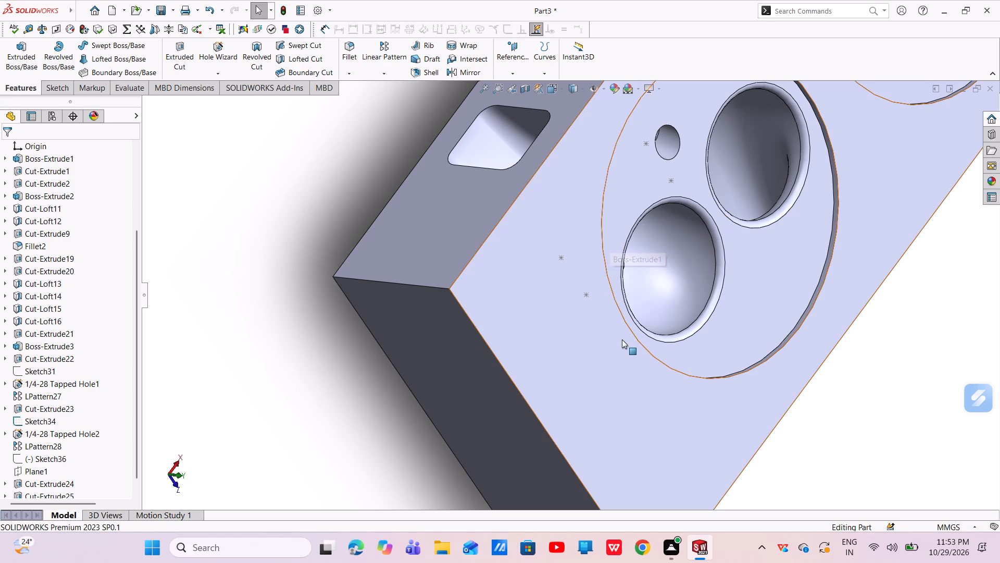
pyautogui.scroll(4, 622, 340)
pyautogui.moveTo(628, 370); pyautogui.dragTo(761, 405, button='middle')
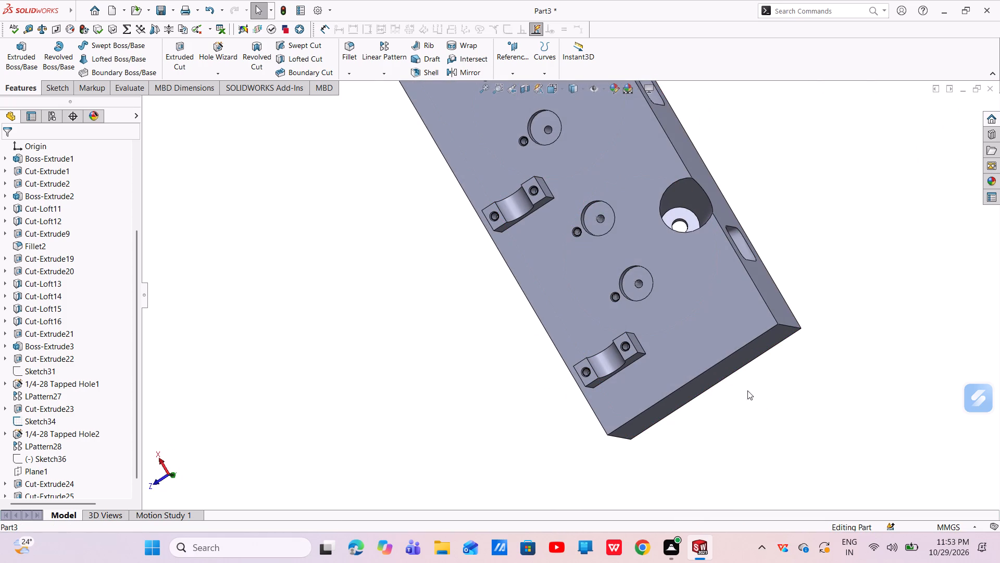
pyautogui.scroll(4, 652, 270)
pyautogui.scroll(3, 586, 152)
pyautogui.scroll(-3, 586, 148)
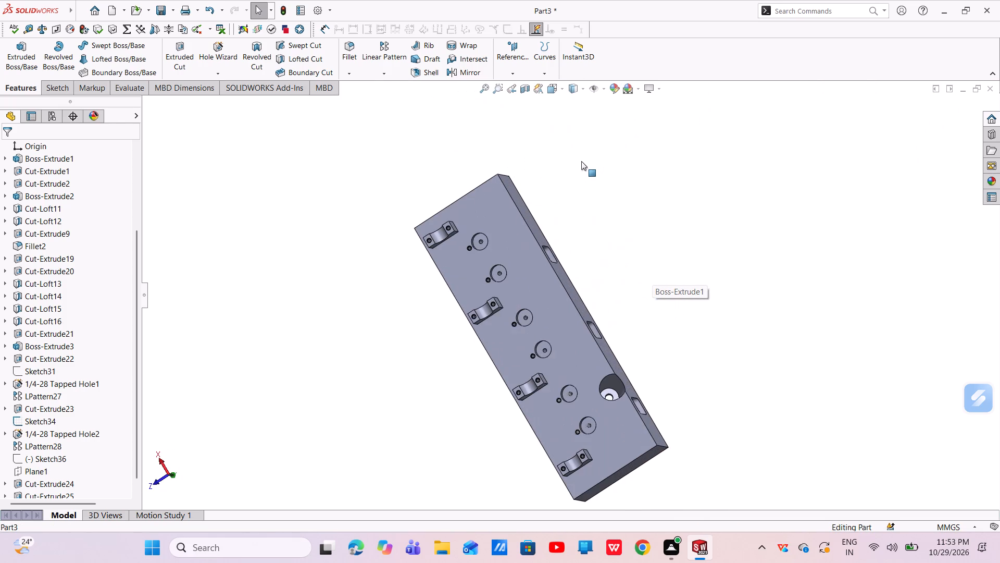
pyautogui.scroll(-1, 581, 161)
# Linear-pattern Cut-Extrude25 and Cut-Extrude24 along the plate's long edge with 146 mm spacing and 3 instances, reversing the direction onto the plate.
pyautogui.click(393, 59)
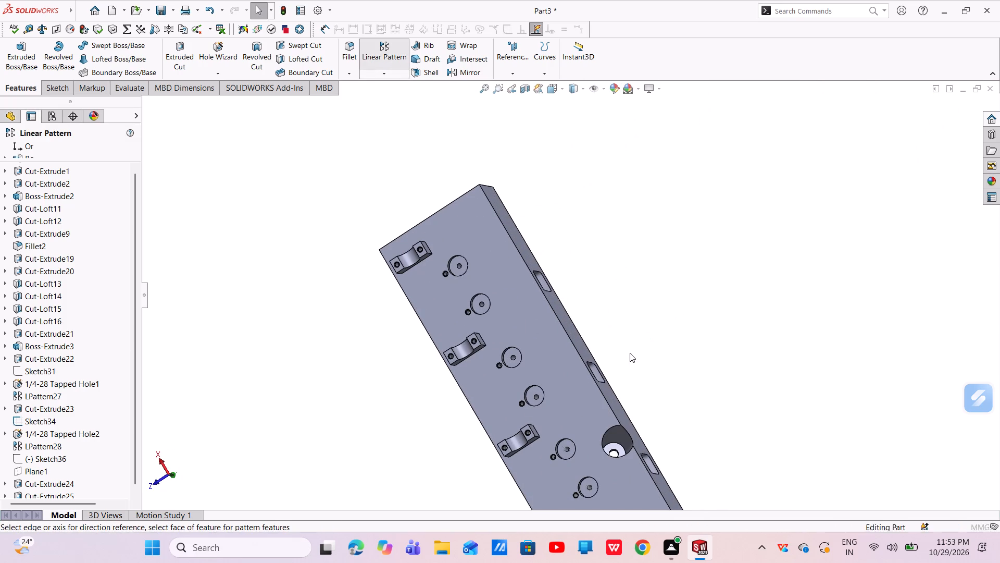
pyautogui.moveTo(630, 353); pyautogui.dragTo(568, 374, button='middle')
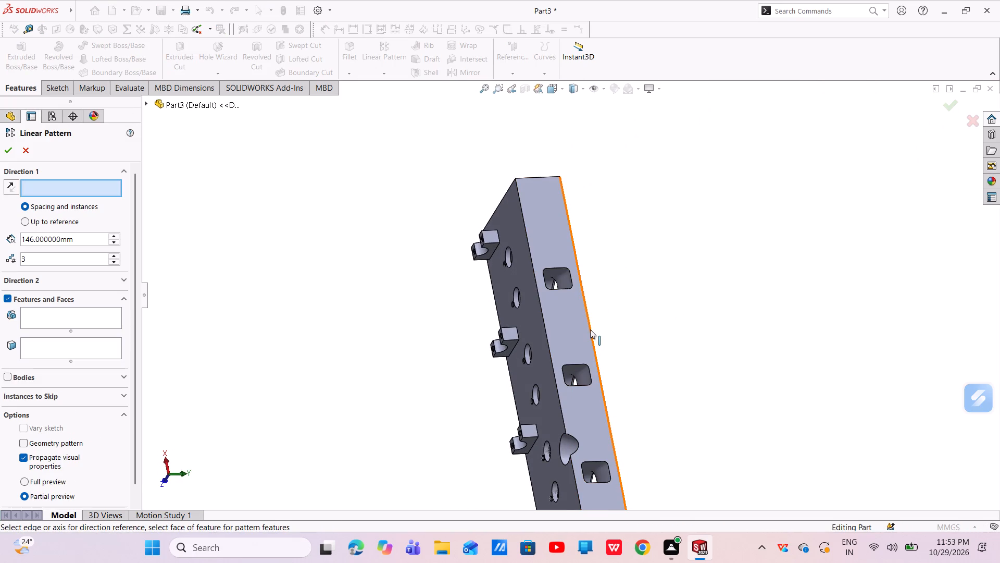
pyautogui.click(590, 329)
pyautogui.scroll(3, 576, 357)
pyautogui.moveTo(579, 390); pyautogui.dragTo(641, 387, button='middle')
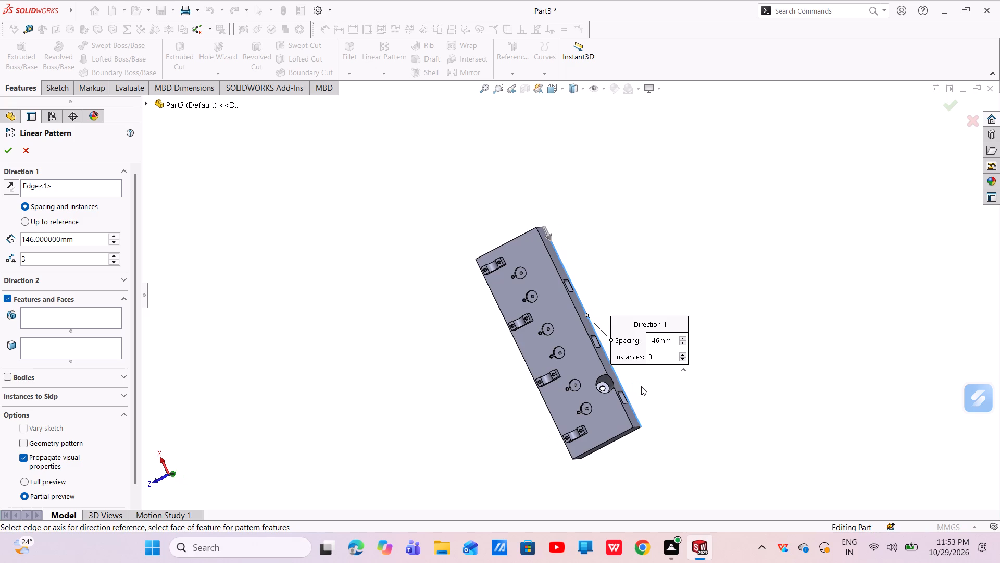
pyautogui.click(55, 316)
pyautogui.scroll(-3, 605, 419)
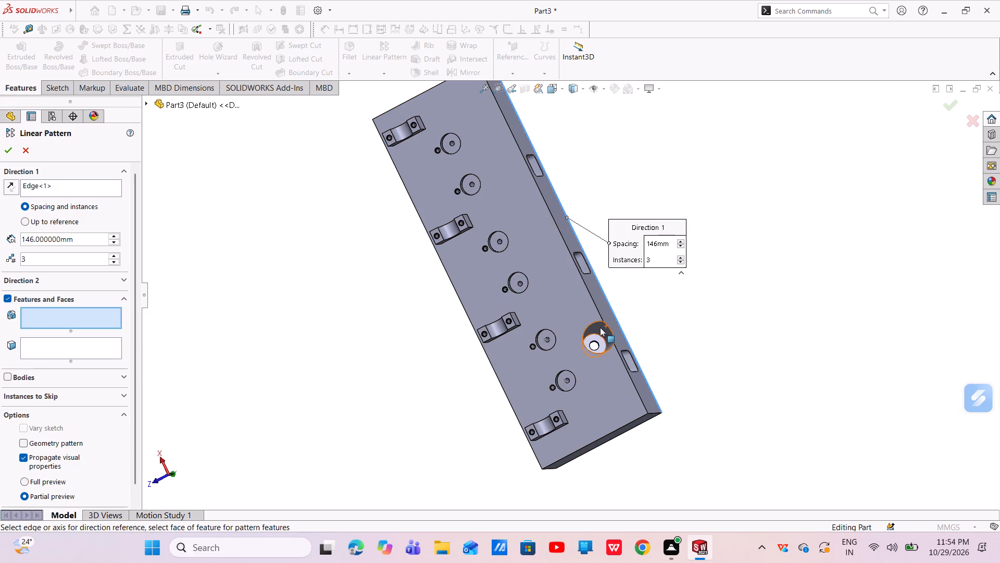
pyautogui.click(597, 328)
pyautogui.scroll(-4, 596, 336)
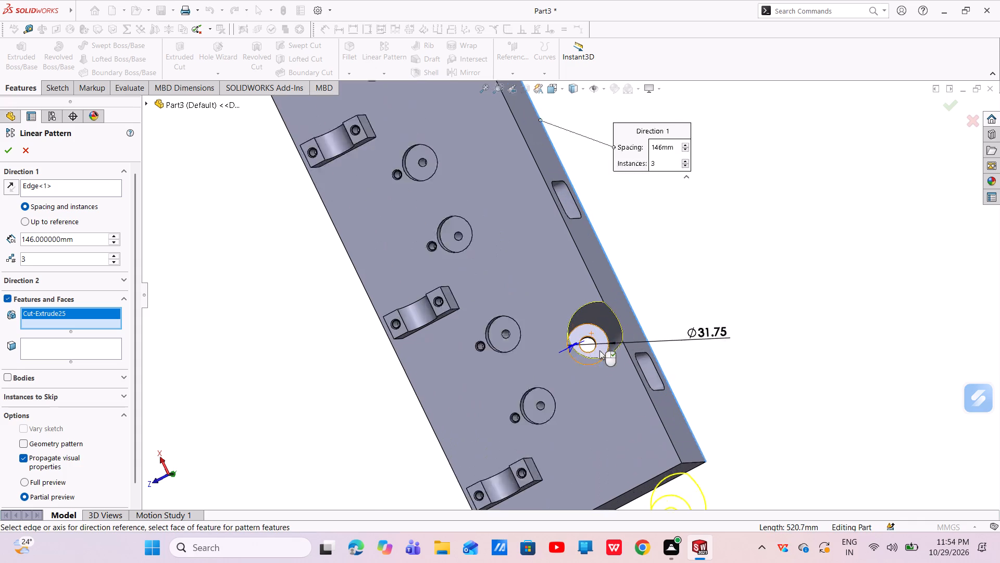
pyautogui.scroll(-5, 599, 350)
pyautogui.scroll(2, 587, 351)
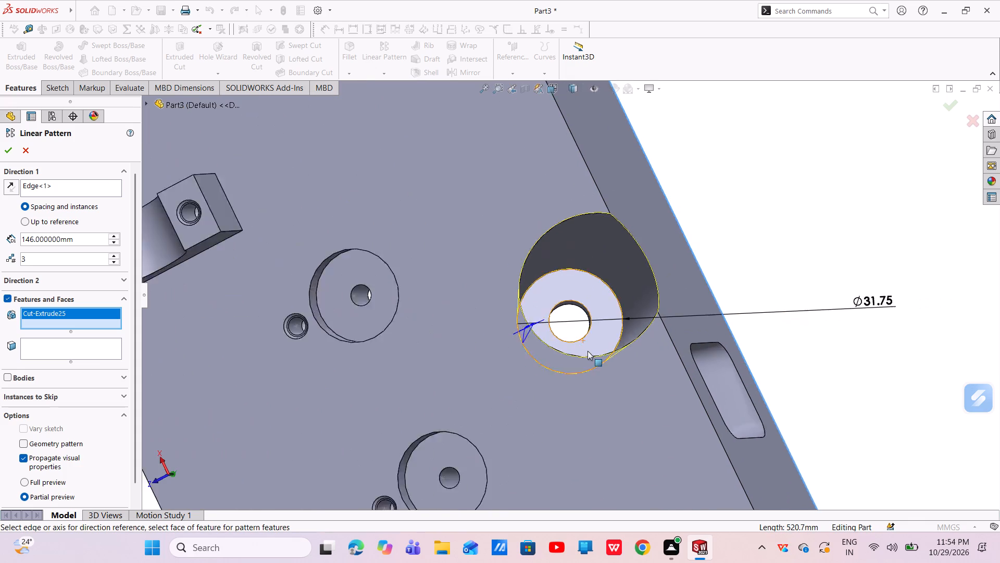
pyautogui.scroll(6, 587, 351)
pyautogui.moveTo(614, 355); pyautogui.dragTo(474, 391, button='middle')
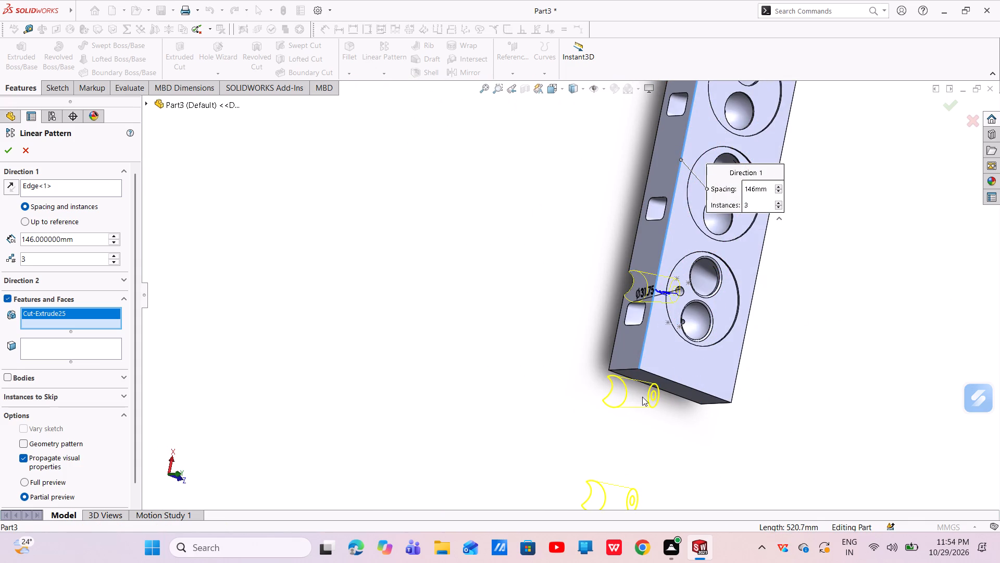
pyautogui.scroll(-5, 681, 287)
pyautogui.scroll(-4, 637, 309)
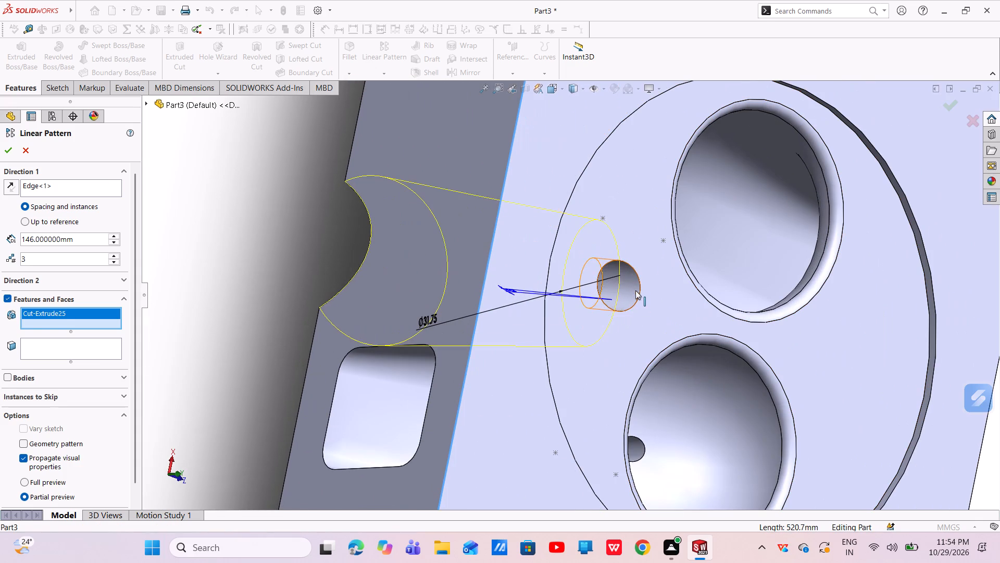
pyautogui.click(633, 287)
pyautogui.scroll(8, 620, 341)
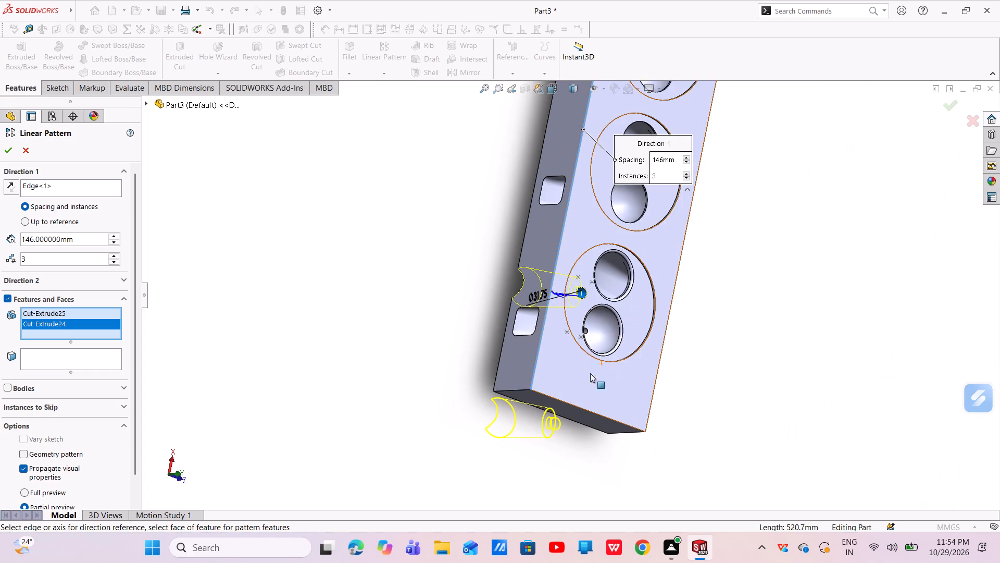
pyautogui.scroll(2, 584, 418)
pyautogui.moveTo(589, 419); pyautogui.dragTo(633, 472, button='middle')
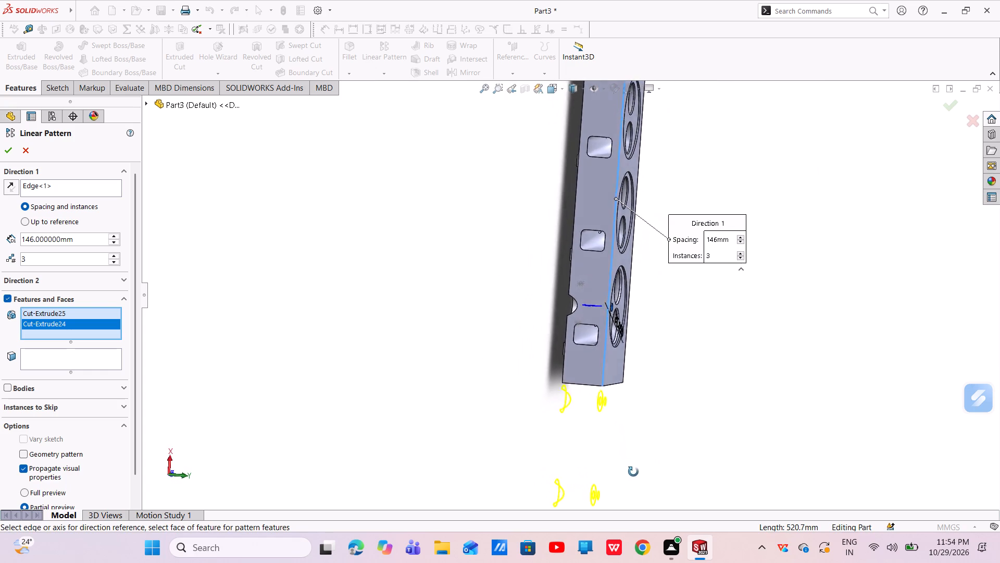
pyautogui.moveTo(633, 472); pyautogui.dragTo(586, 478, button='middle')
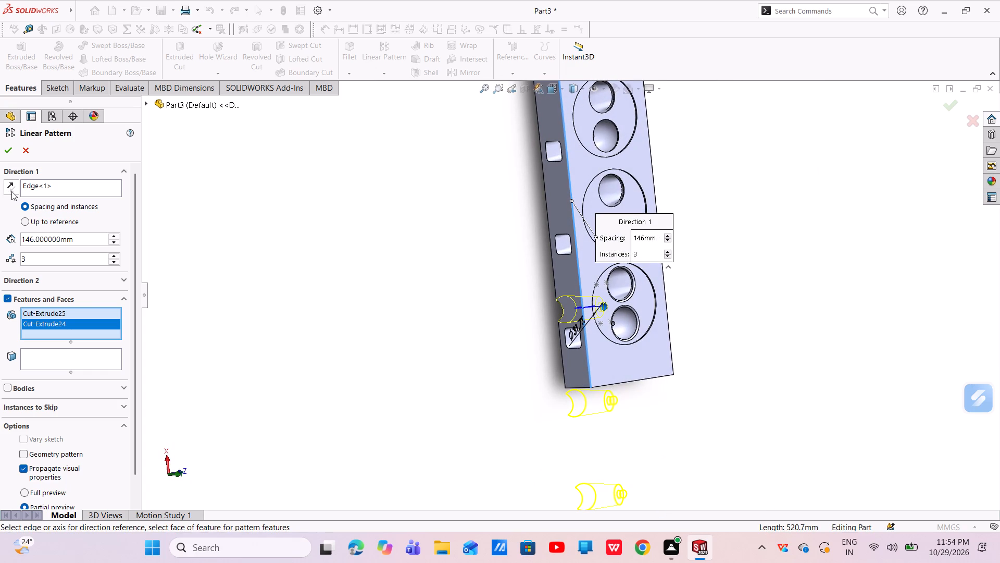
pyautogui.click(14, 192)
pyautogui.scroll(3, 537, 473)
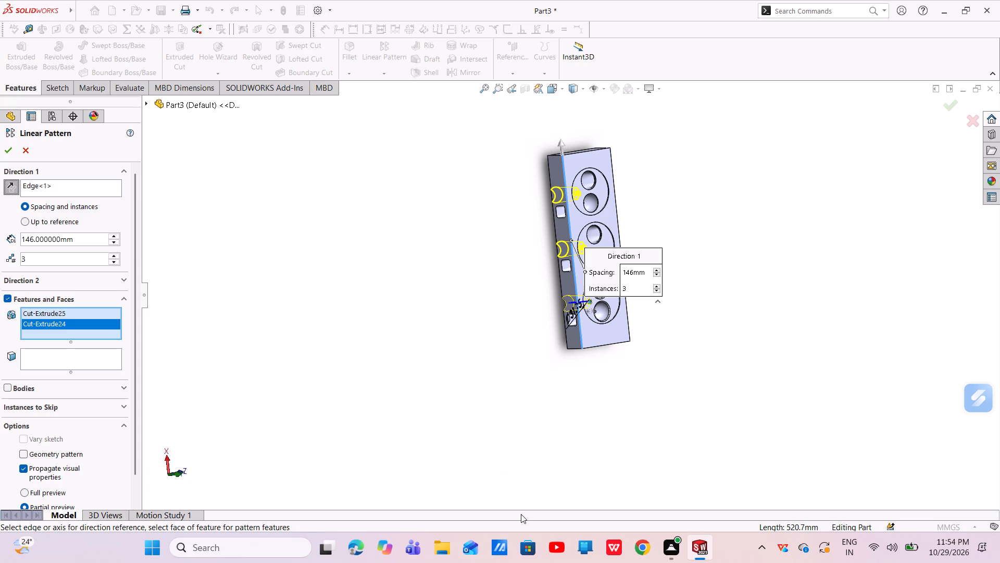
pyautogui.click(4, 150)
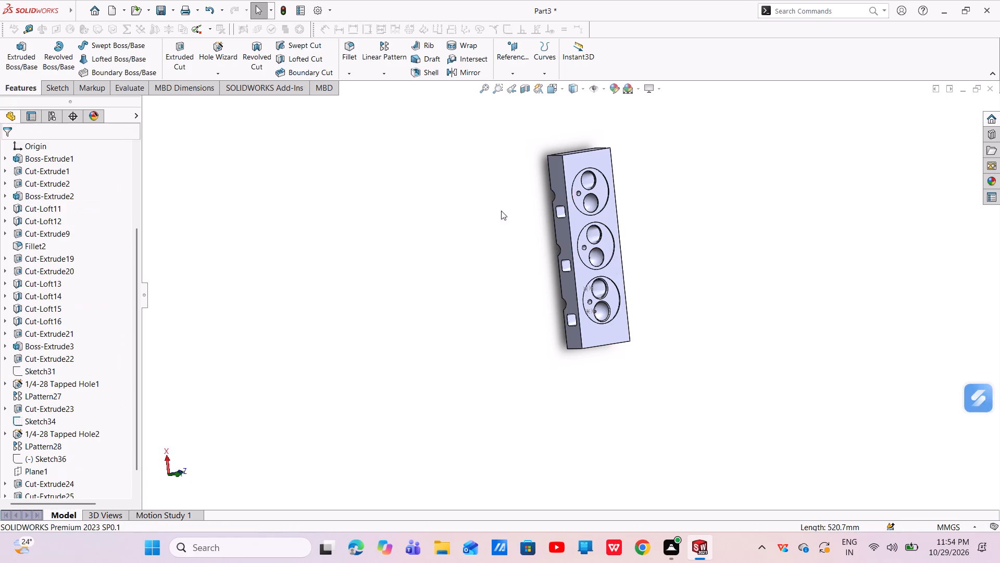
# Examine the patterned angled holes in the circular recesses, on the grooved-block face and along the plate's side.
pyautogui.scroll(-9, 585, 211)
pyautogui.moveTo(541, 244); pyautogui.dragTo(518, 251, button='middle')
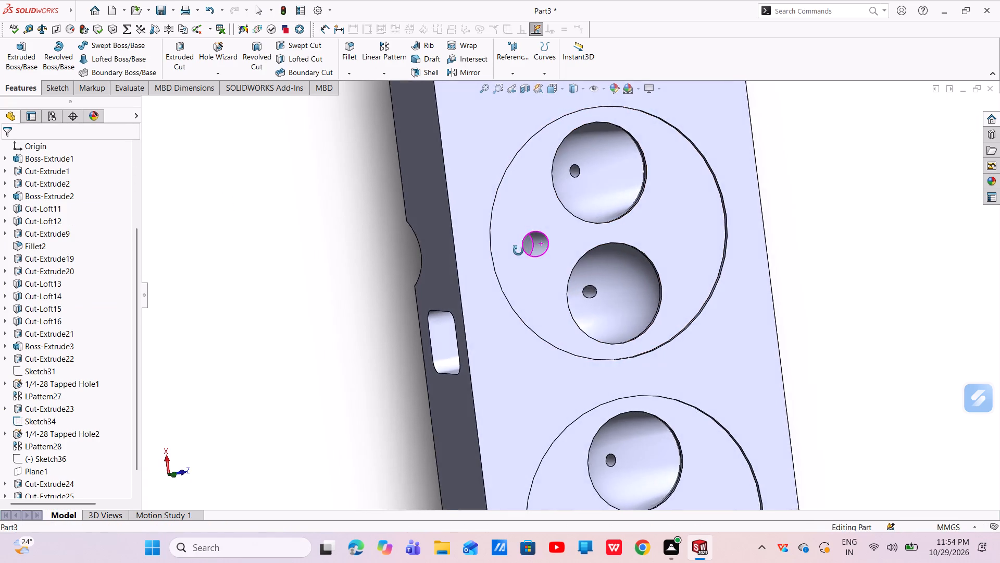
pyautogui.moveTo(518, 251); pyautogui.dragTo(479, 276, button='middle')
pyautogui.scroll(3, 533, 286)
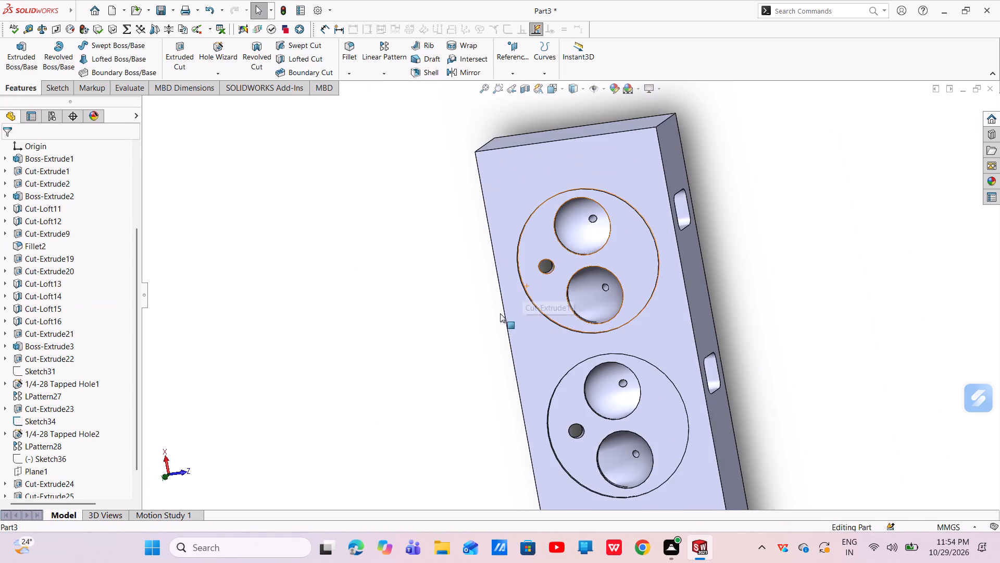
pyautogui.scroll(3, 508, 332)
pyautogui.moveTo(498, 350); pyautogui.dragTo(647, 275, button='middle')
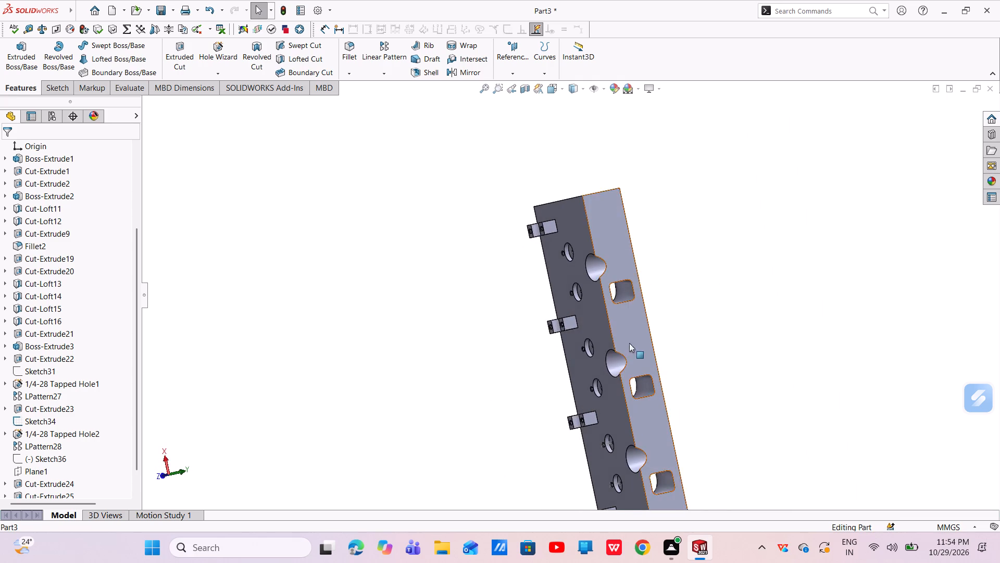
pyautogui.scroll(3, 618, 346)
pyautogui.moveTo(661, 324); pyautogui.dragTo(695, 310, button='middle')
pyautogui.scroll(-5, 541, 304)
pyautogui.scroll(3, 612, 364)
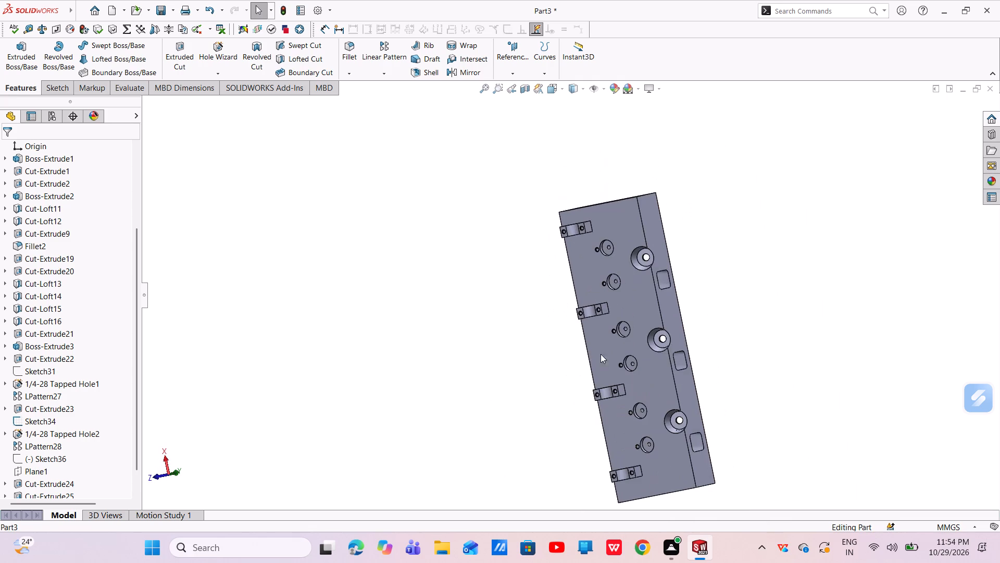
pyautogui.moveTo(585, 352); pyautogui.dragTo(533, 369, button='middle')
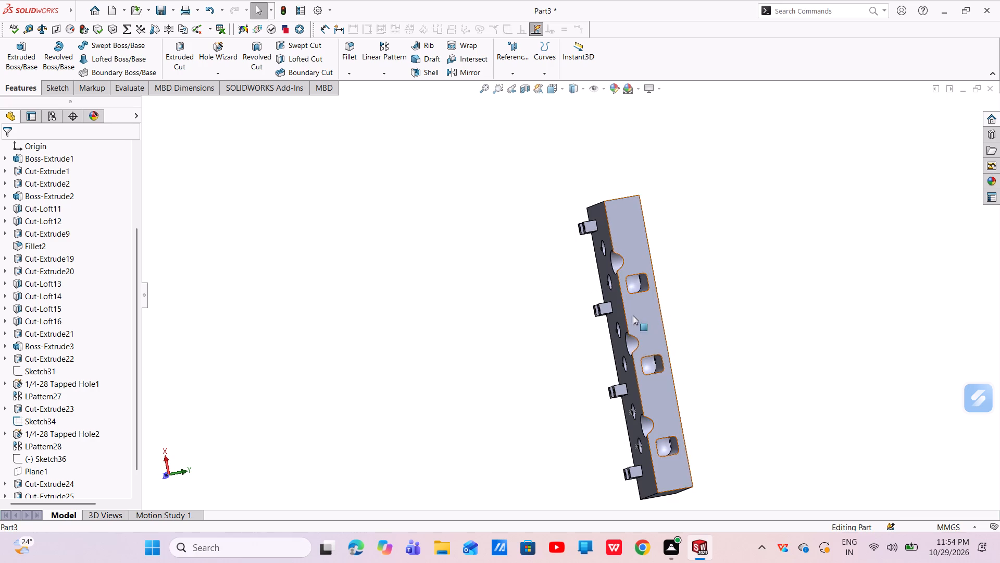
pyautogui.scroll(2, 704, 365)
pyautogui.moveTo(690, 361); pyautogui.dragTo(607, 354, button='middle')
pyautogui.scroll(-6, 654, 322)
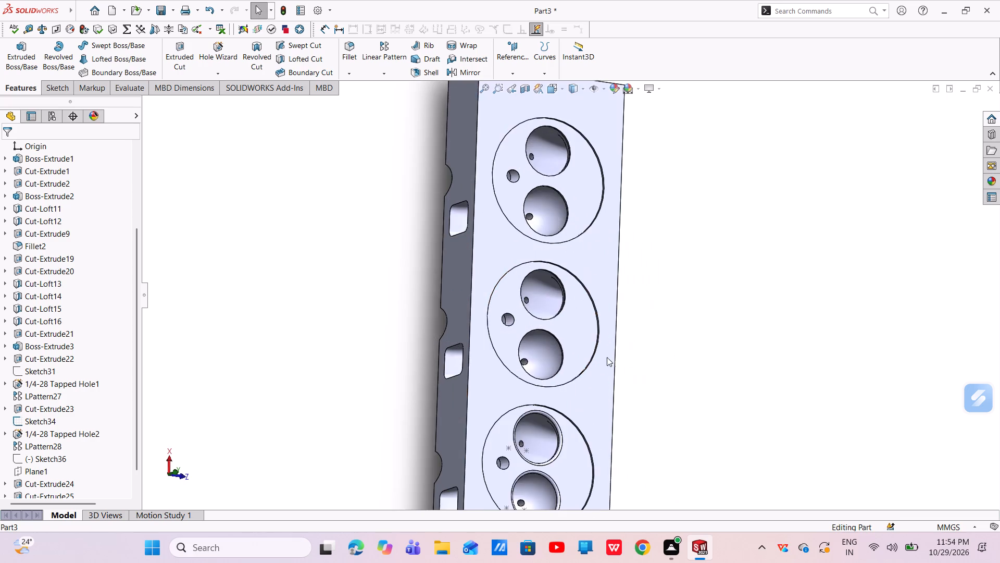
pyautogui.moveTo(561, 387); pyautogui.dragTo(507, 361, button='middle')
pyautogui.scroll(1, 544, 371)
pyautogui.scroll(-2, 544, 371)
pyautogui.scroll(2, 544, 371)
pyautogui.moveTo(534, 379); pyautogui.dragTo(684, 338, button='middle')
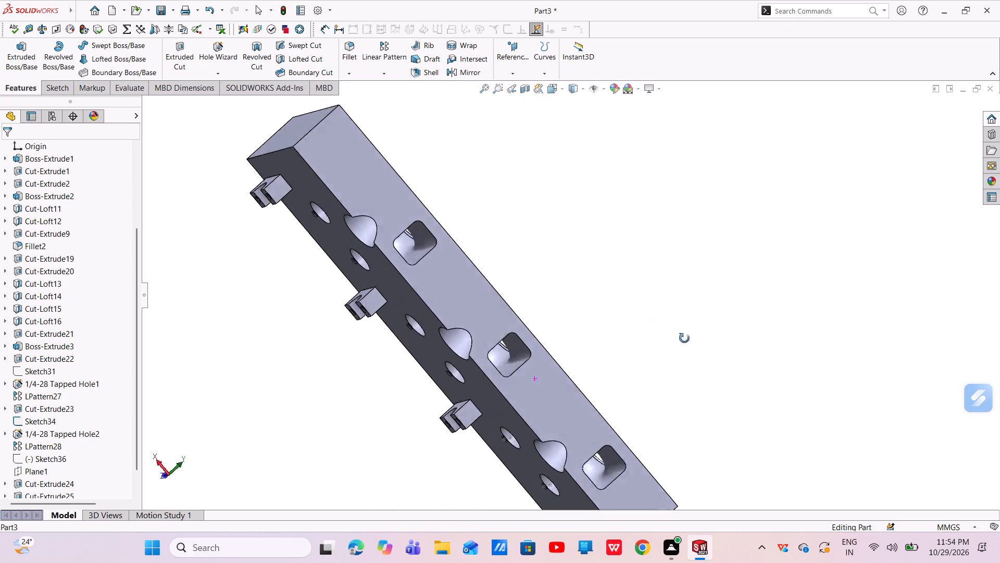
pyautogui.moveTo(684, 338); pyautogui.dragTo(703, 354, button='middle')
# Try to save the part as "v6 engine cylinder head" in New folder on the Desktop.
pyautogui.hotkey('ctrl', 's')
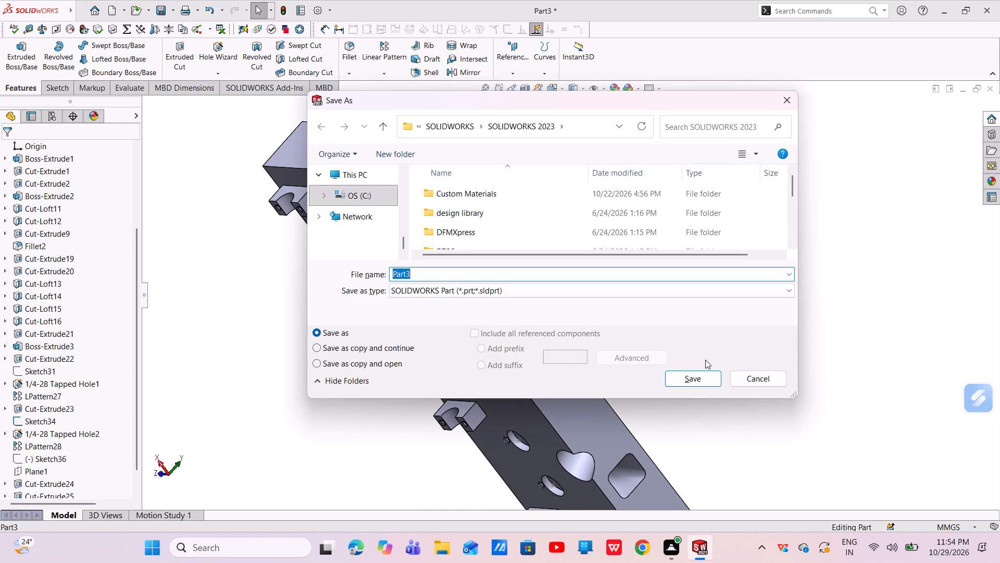
pyautogui.press('BackSpace')
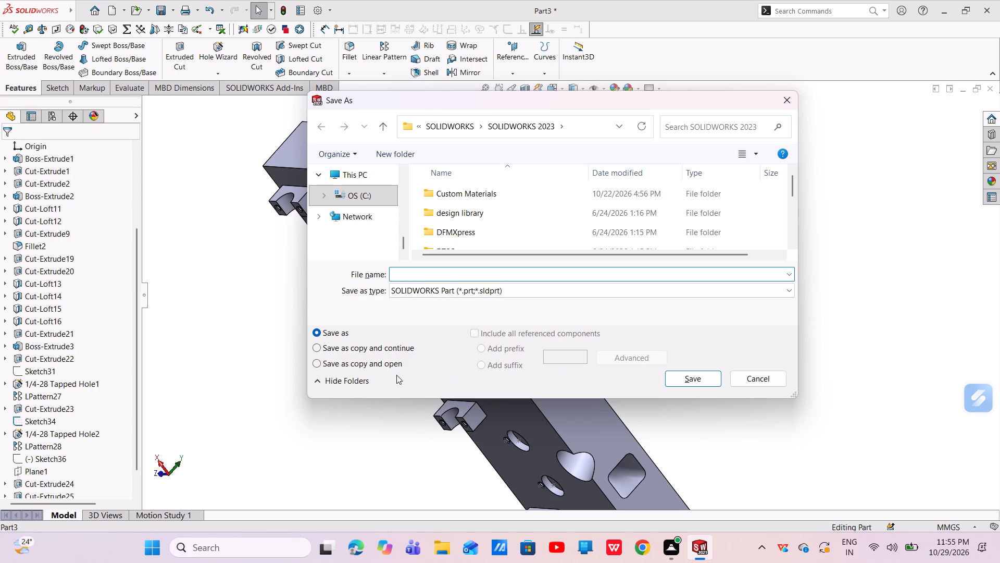
pyautogui.scroll(-4, 471, 219)
pyautogui.scroll(3, 468, 213)
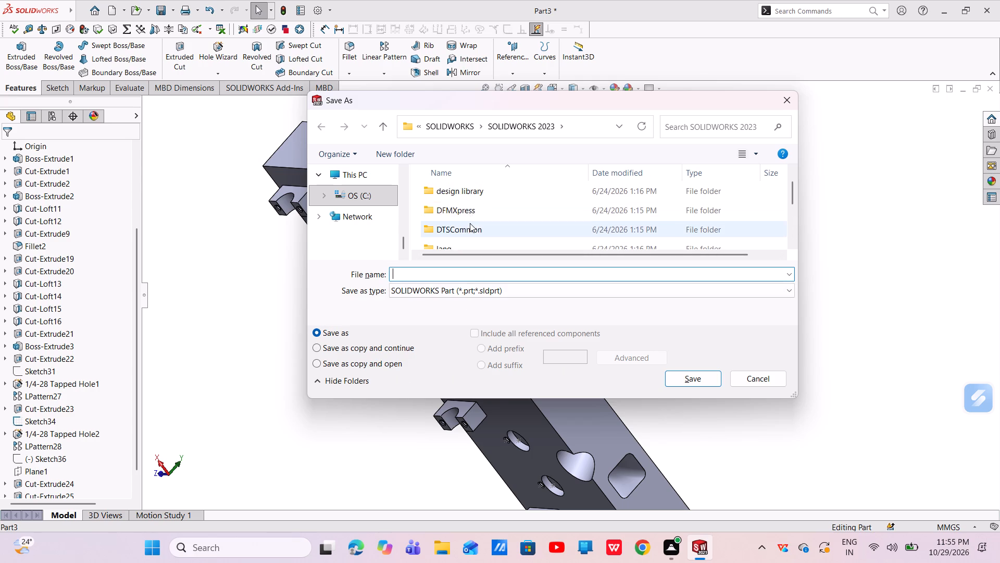
pyautogui.scroll(3, 470, 223)
pyautogui.scroll(-8, 470, 224)
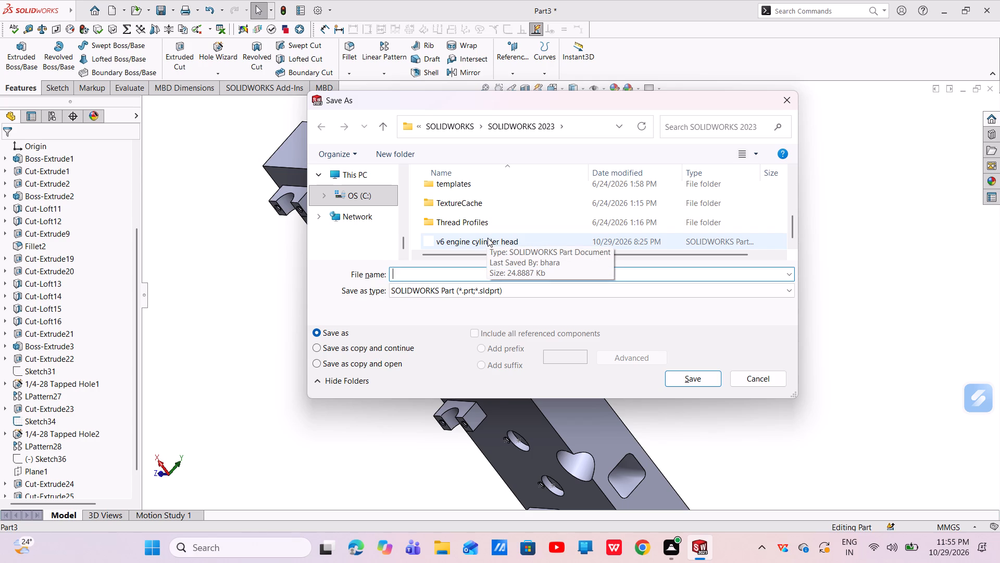
pyautogui.click(471, 239)
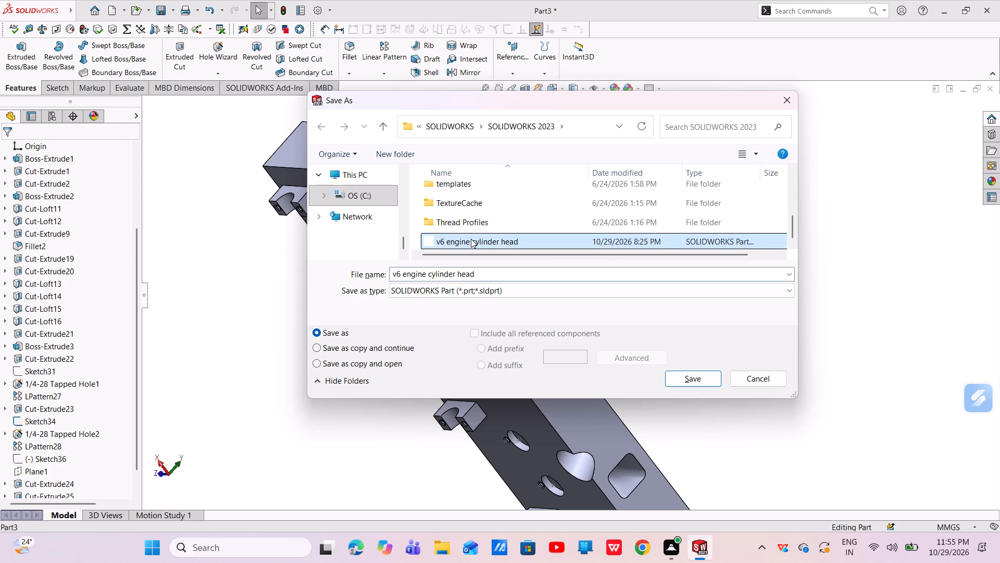
pyautogui.scroll(2, 348, 192)
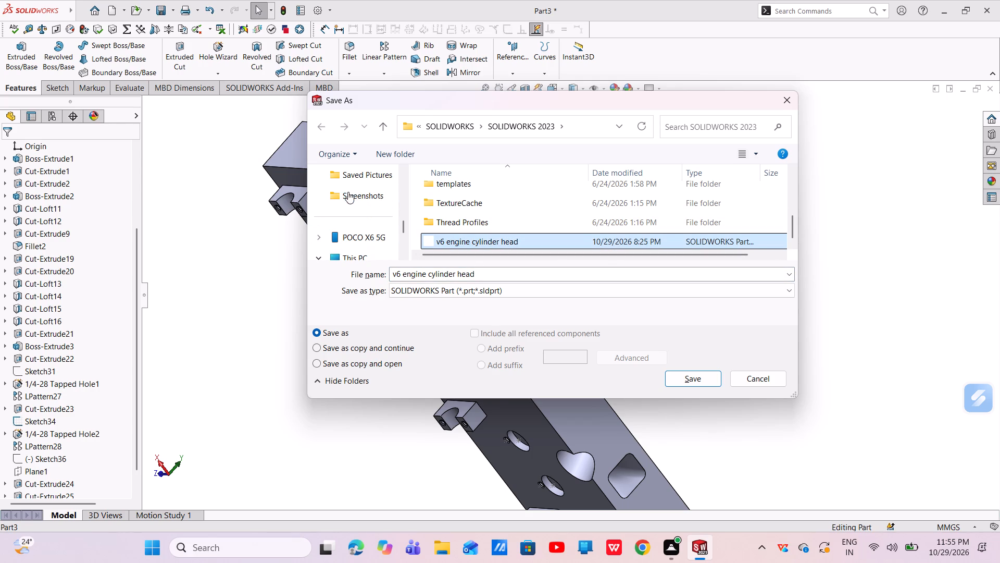
pyautogui.scroll(1, 364, 201)
pyautogui.click(364, 200)
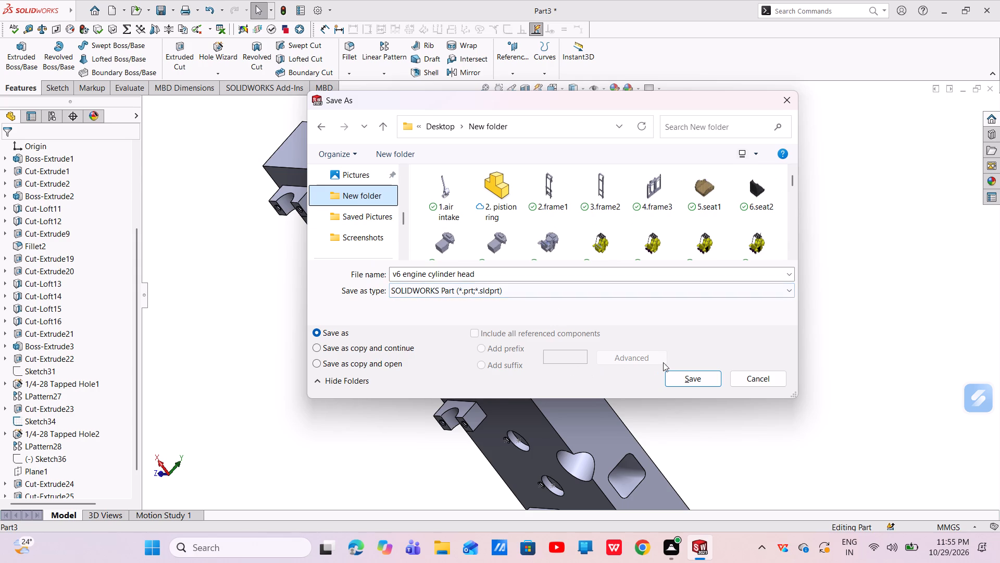
pyautogui.click(686, 379)
pyautogui.click(572, 270)
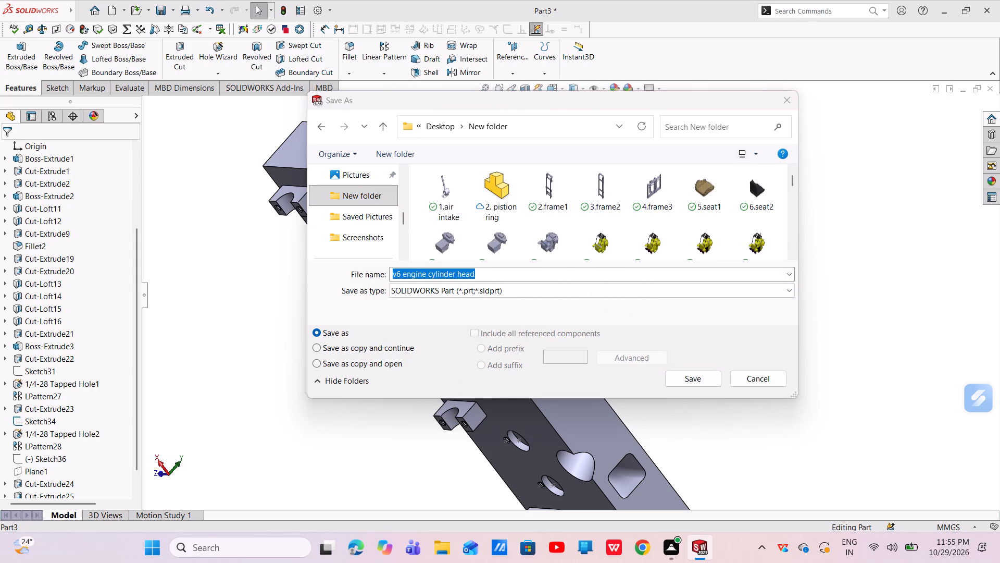
pyautogui.click(682, 377)
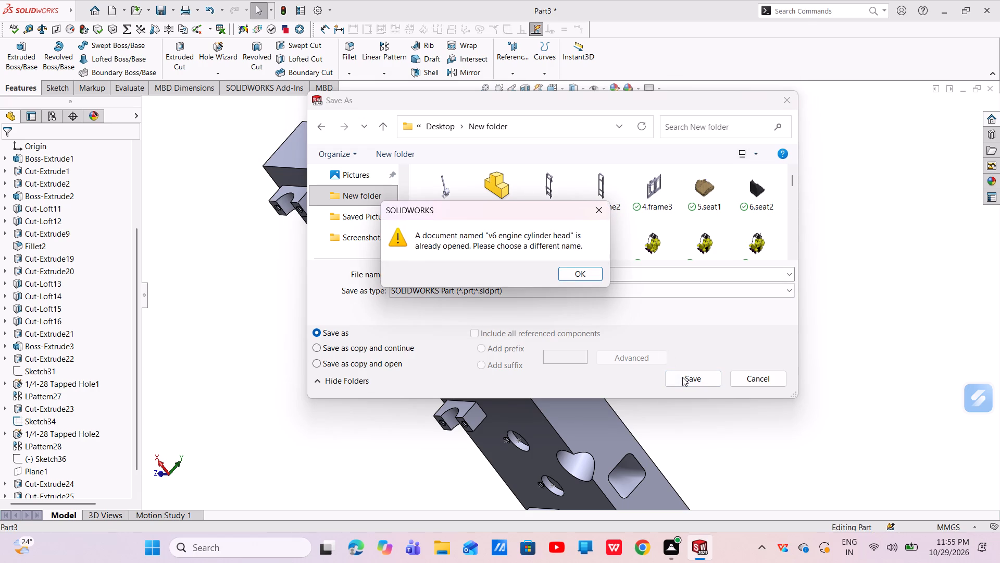
pyautogui.click(578, 279)
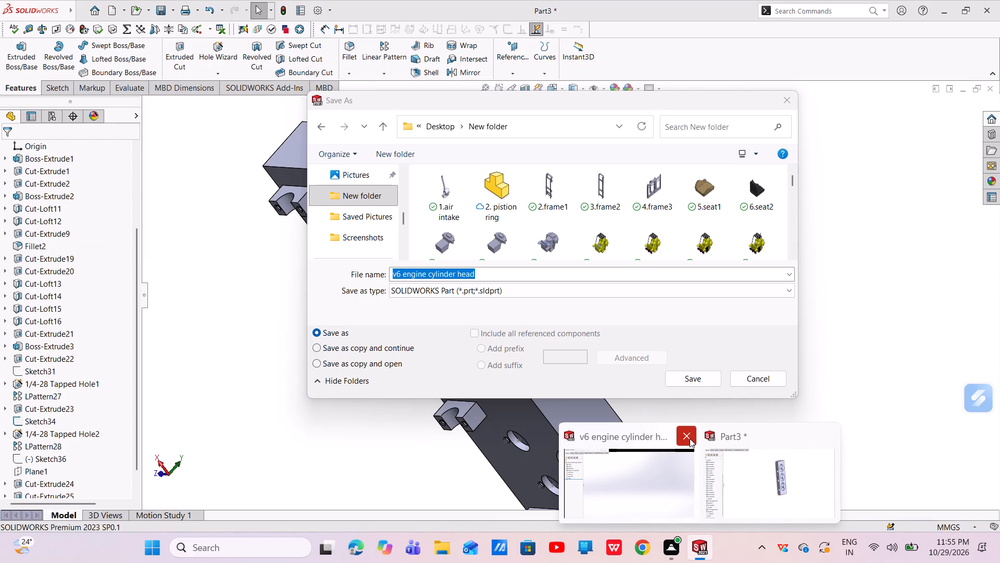
# Try to close the open "v6 engine cylinder head" document, and bring its window to the front.
pyautogui.click(690, 438)
pyautogui.click(690, 438)
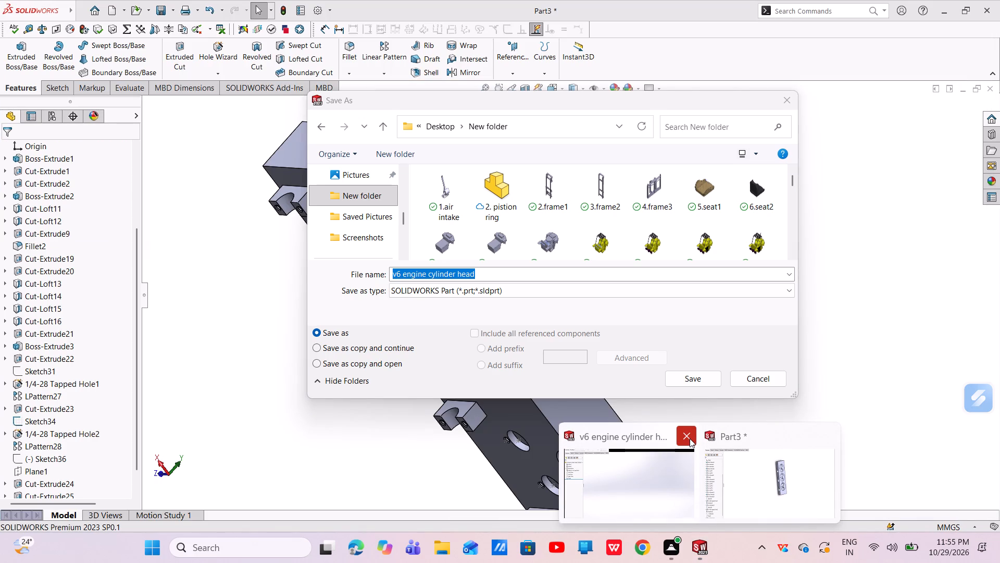
pyautogui.click(690, 438)
pyautogui.click(677, 464)
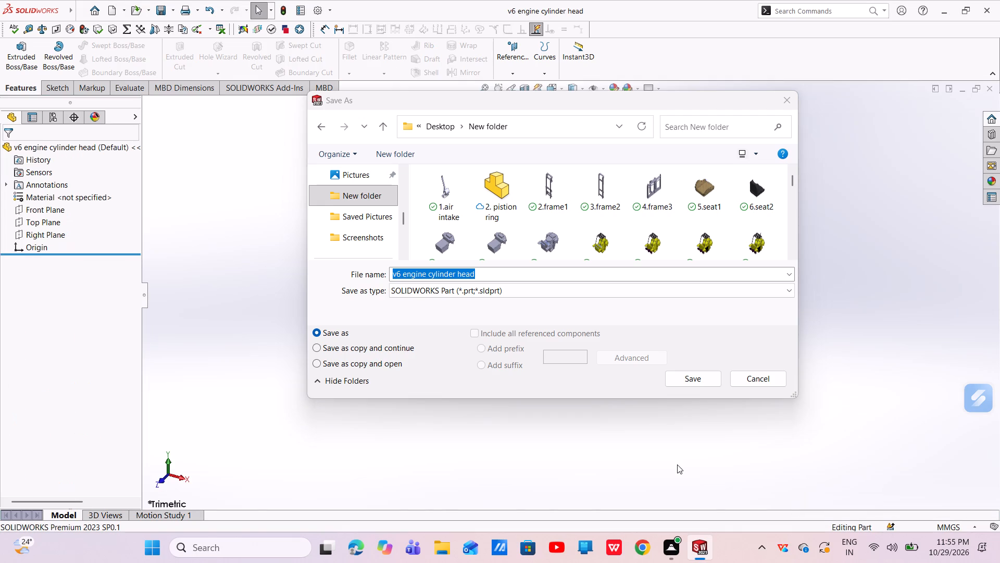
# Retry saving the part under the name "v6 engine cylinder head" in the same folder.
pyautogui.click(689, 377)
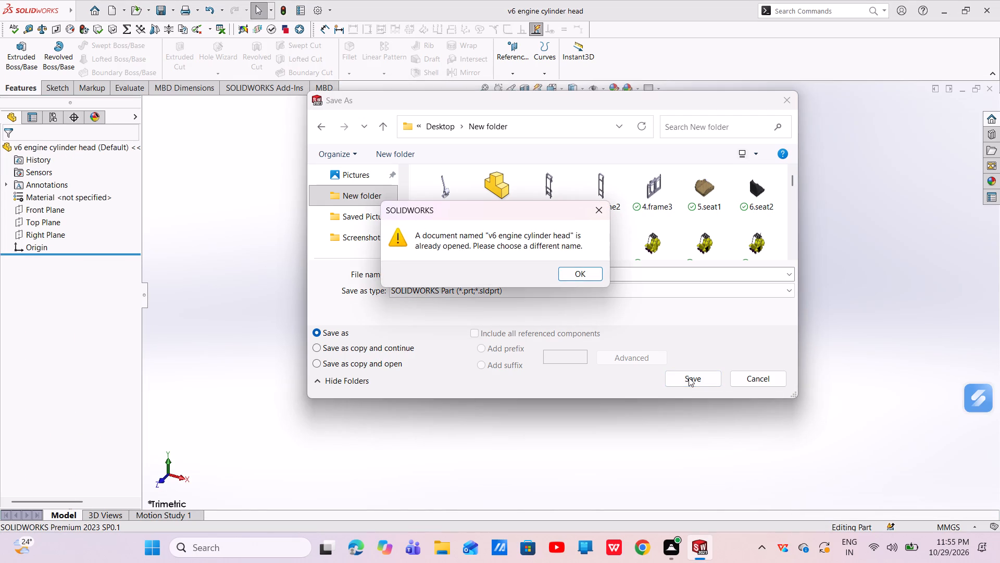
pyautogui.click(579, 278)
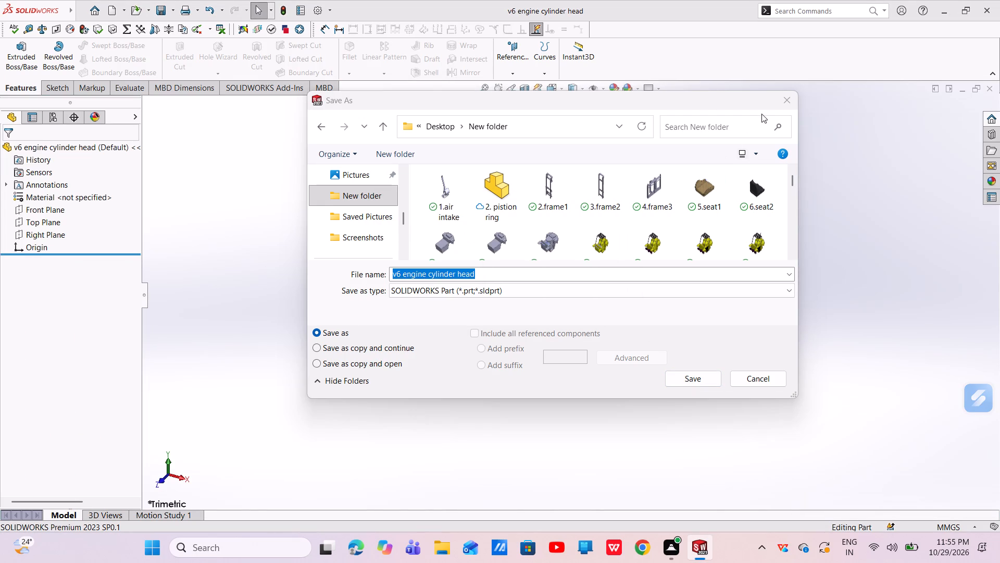
# Dismiss the pending save and close the empty "v6 engine cylinder head" document.
pyautogui.click(781, 107)
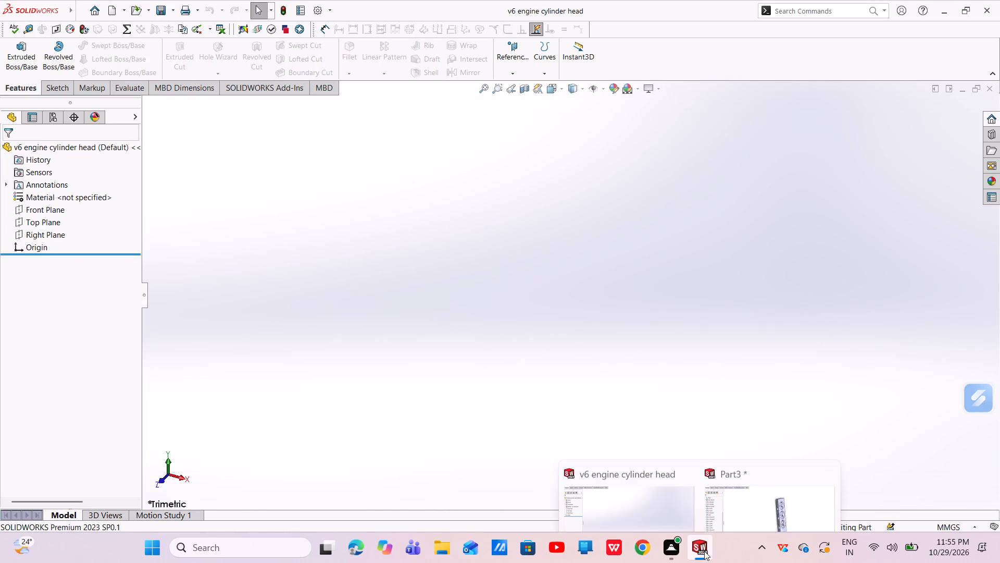
pyautogui.click(682, 434)
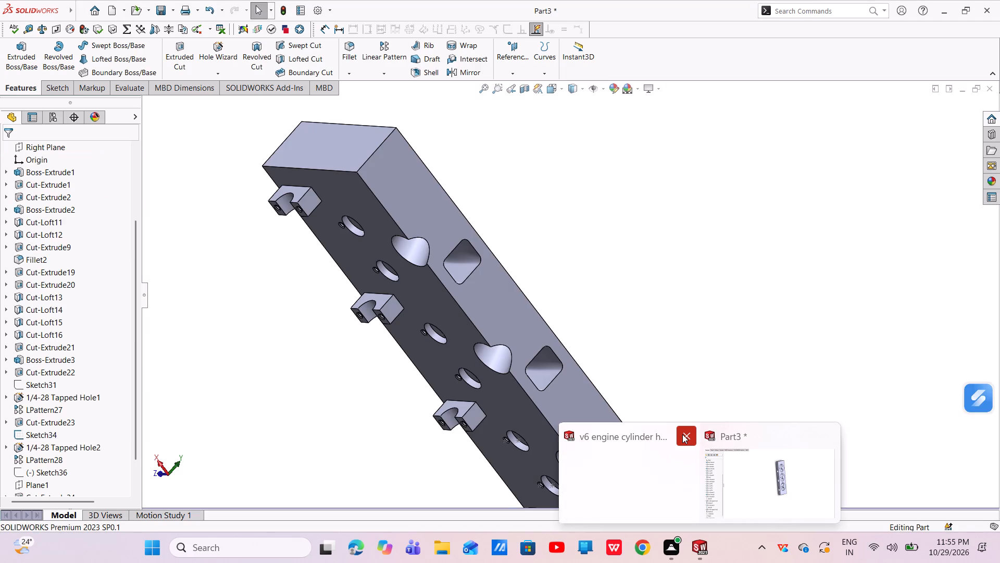
# Save the modelled cylinder head plate, Part3, as a SOLIDWORKS part named "v6 engine cylinder head" in New folder on the Desktop.
pyautogui.scroll(2, 420, 259)
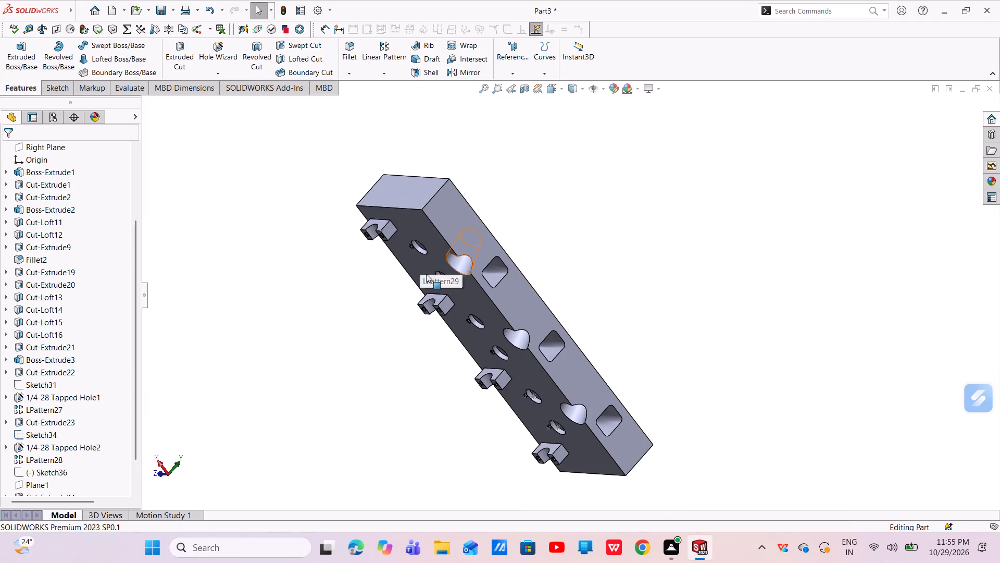
pyautogui.moveTo(426, 274); pyautogui.dragTo(393, 317, button='middle')
pyautogui.hotkey('ctrl', 's')
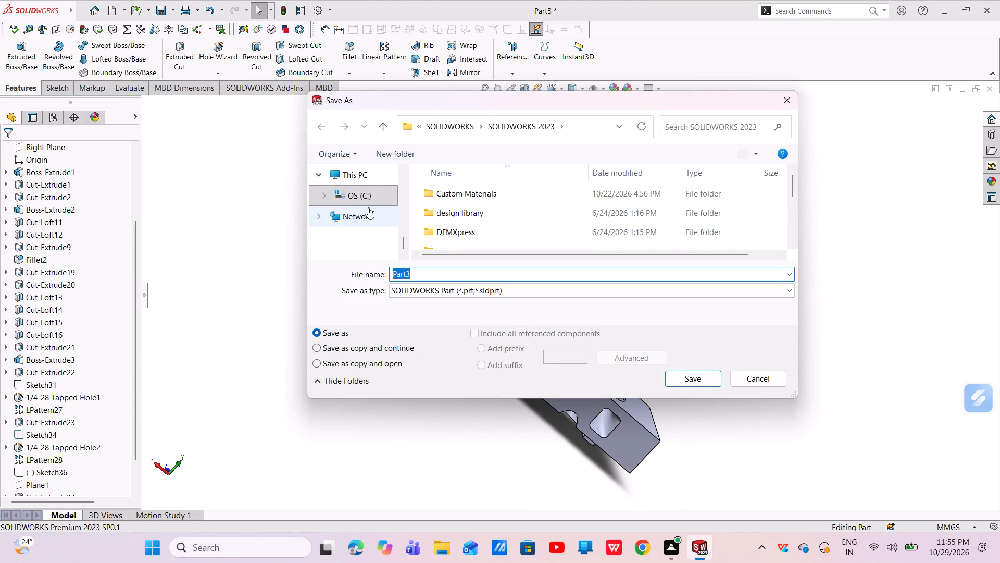
pyautogui.scroll(3, 368, 207)
pyautogui.click(349, 195)
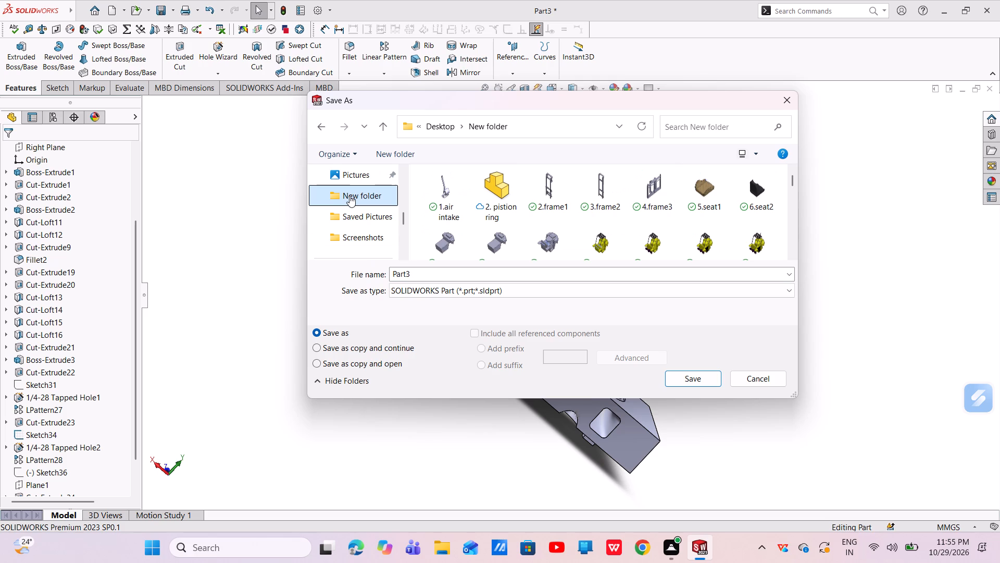
pyautogui.moveTo(422, 277); pyautogui.dragTo(383, 285)
pyautogui.press('BackSpace')
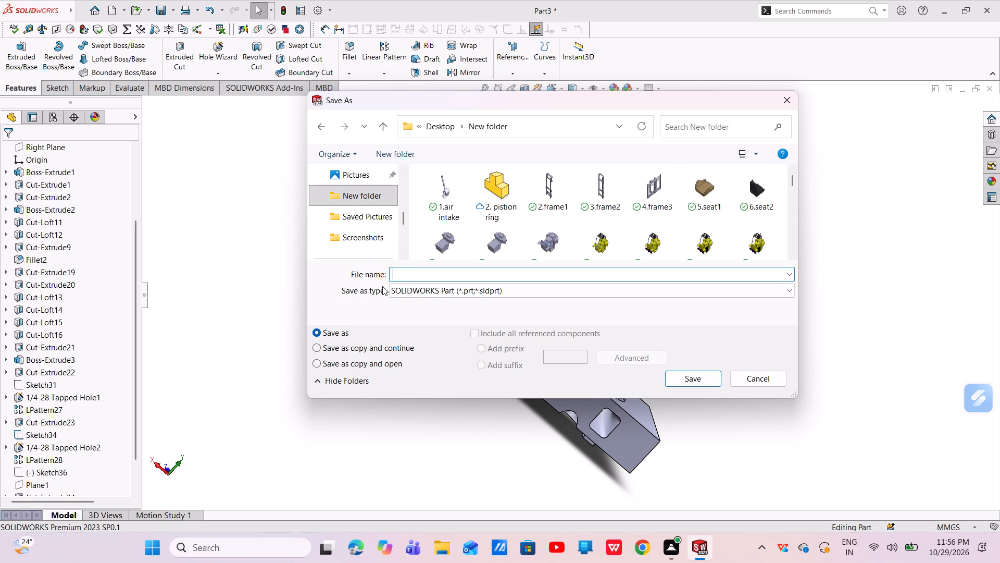
pyautogui.write('v6')
pyautogui.press('space')
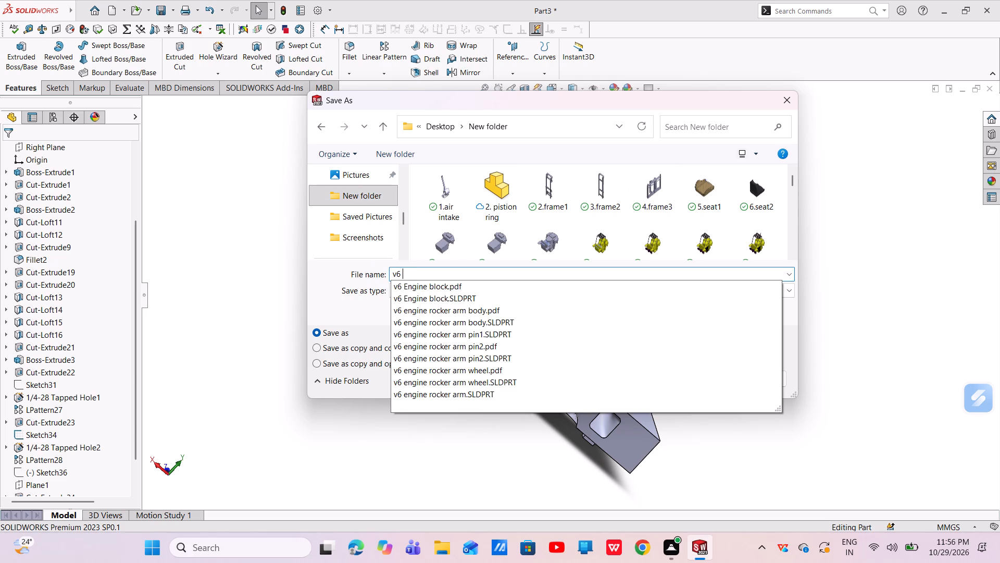
pyautogui.write('engin')
pyautogui.write('e cyl')
pyautogui.press('i')
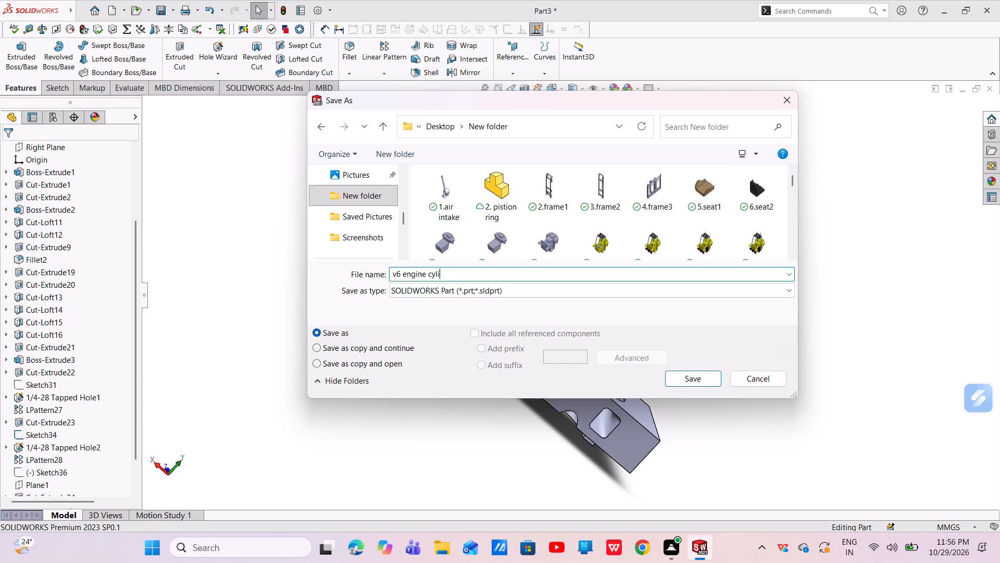
pyautogui.write('nder')
pyautogui.press('space')
pyautogui.write('hea')
pyautogui.press('d')
pyautogui.click(678, 381)
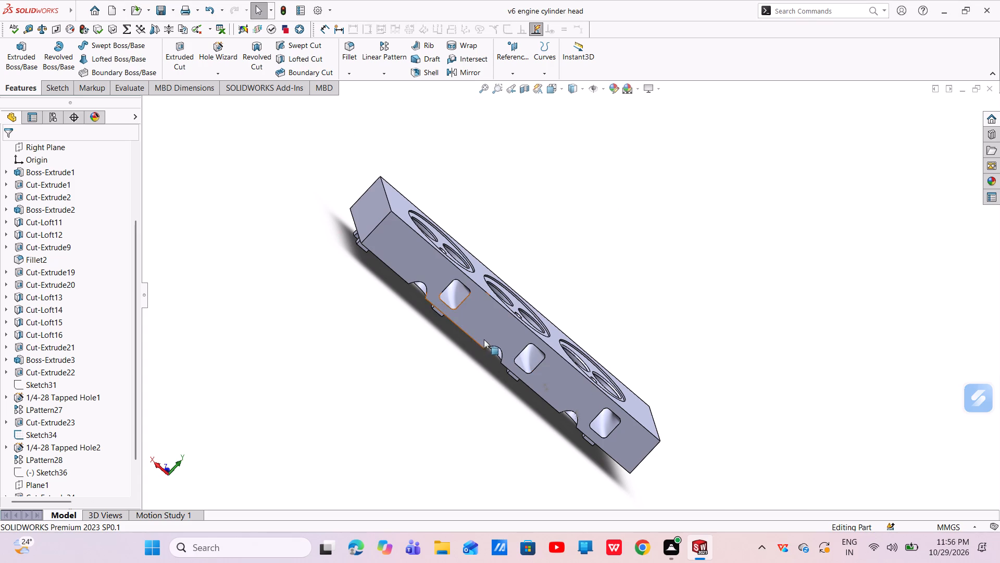
# Save a PDF copy of the part as "v6 engine cylinder head" in New folder, with the grooved-block face in view.
pyautogui.scroll(-3, 484, 339)
pyautogui.scroll(4, 484, 339)
pyautogui.moveTo(477, 316); pyautogui.dragTo(419, 364, button='middle')
pyautogui.scroll(-6, 497, 302)
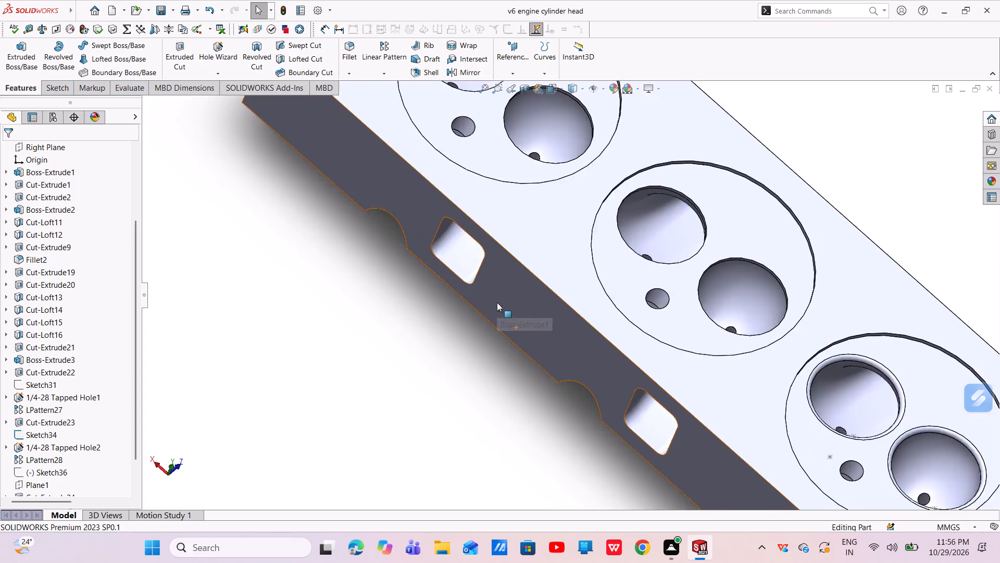
pyautogui.scroll(2, 497, 302)
pyautogui.moveTo(497, 302); pyautogui.dragTo(648, 221, button='middle')
pyautogui.scroll(2, 531, 277)
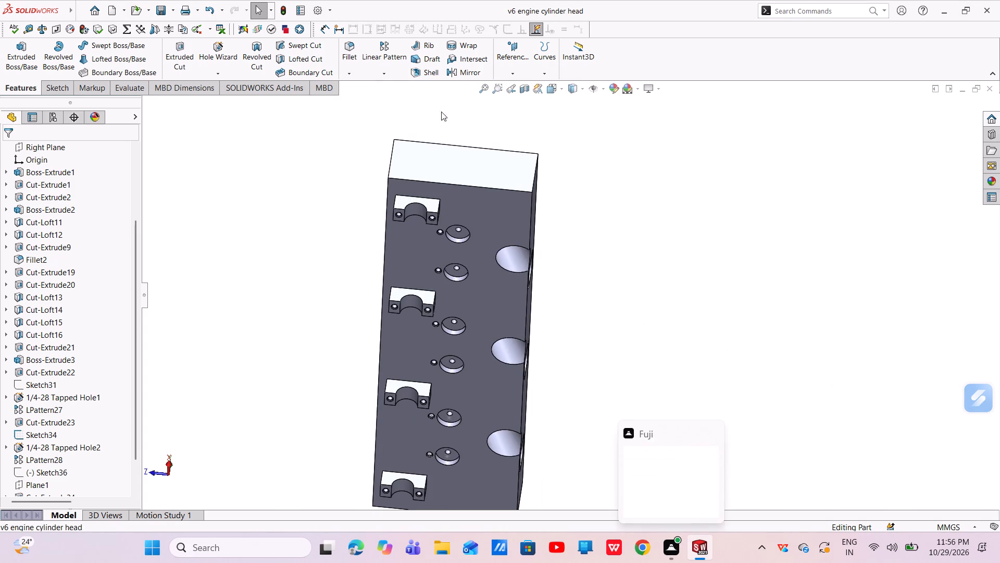
pyautogui.click(174, 8)
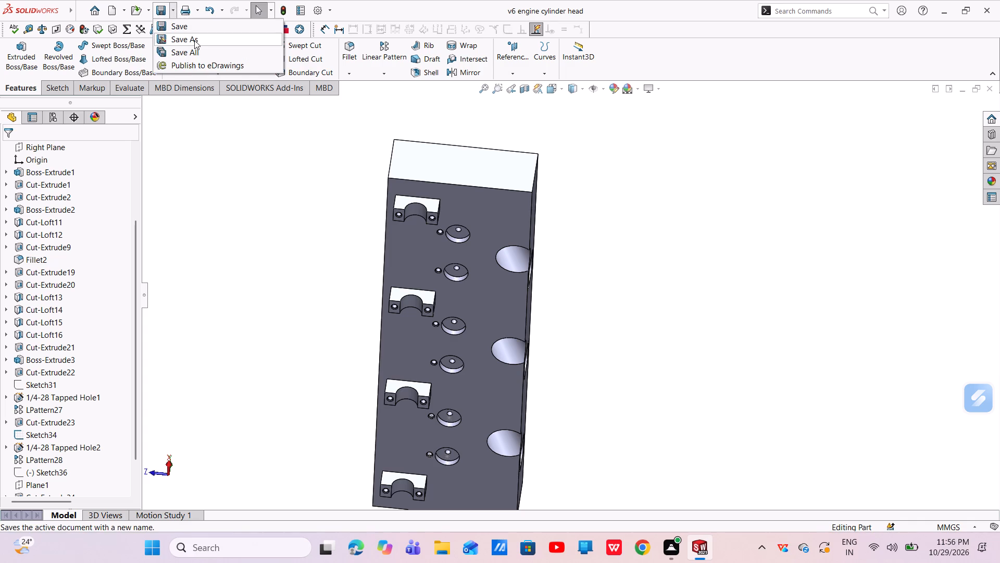
pyautogui.click(194, 40)
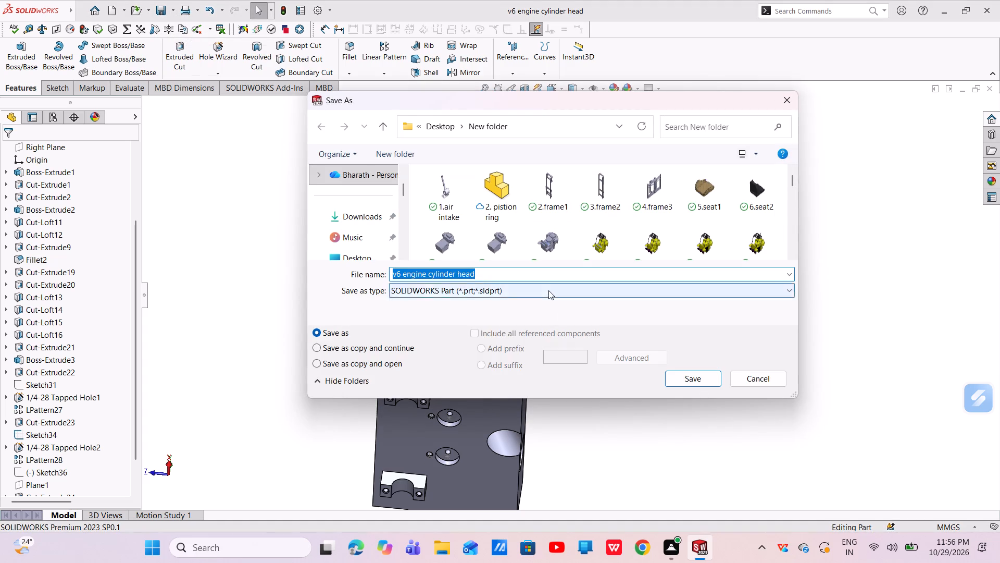
pyautogui.click(548, 290)
pyautogui.click(531, 83)
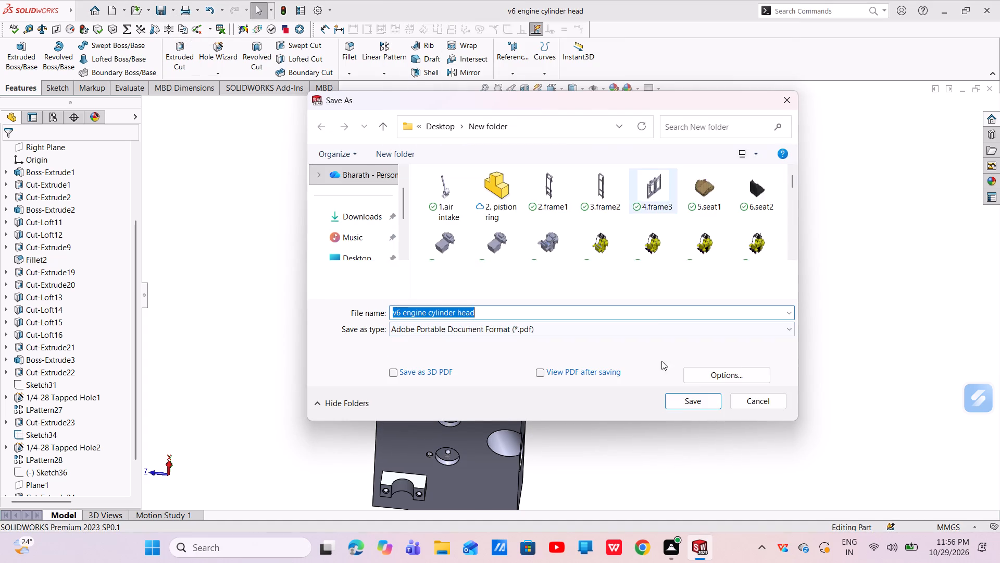
pyautogui.click(687, 400)
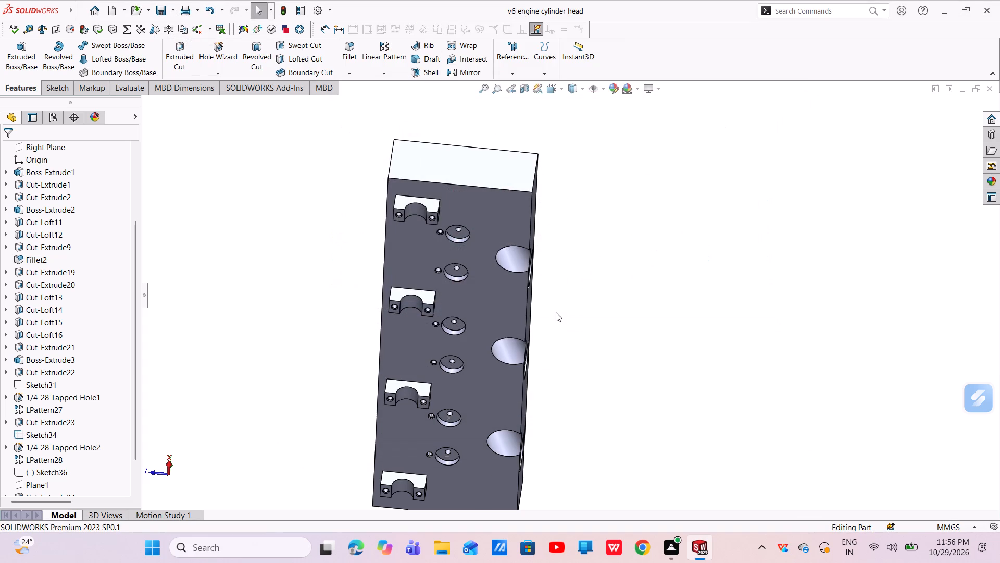